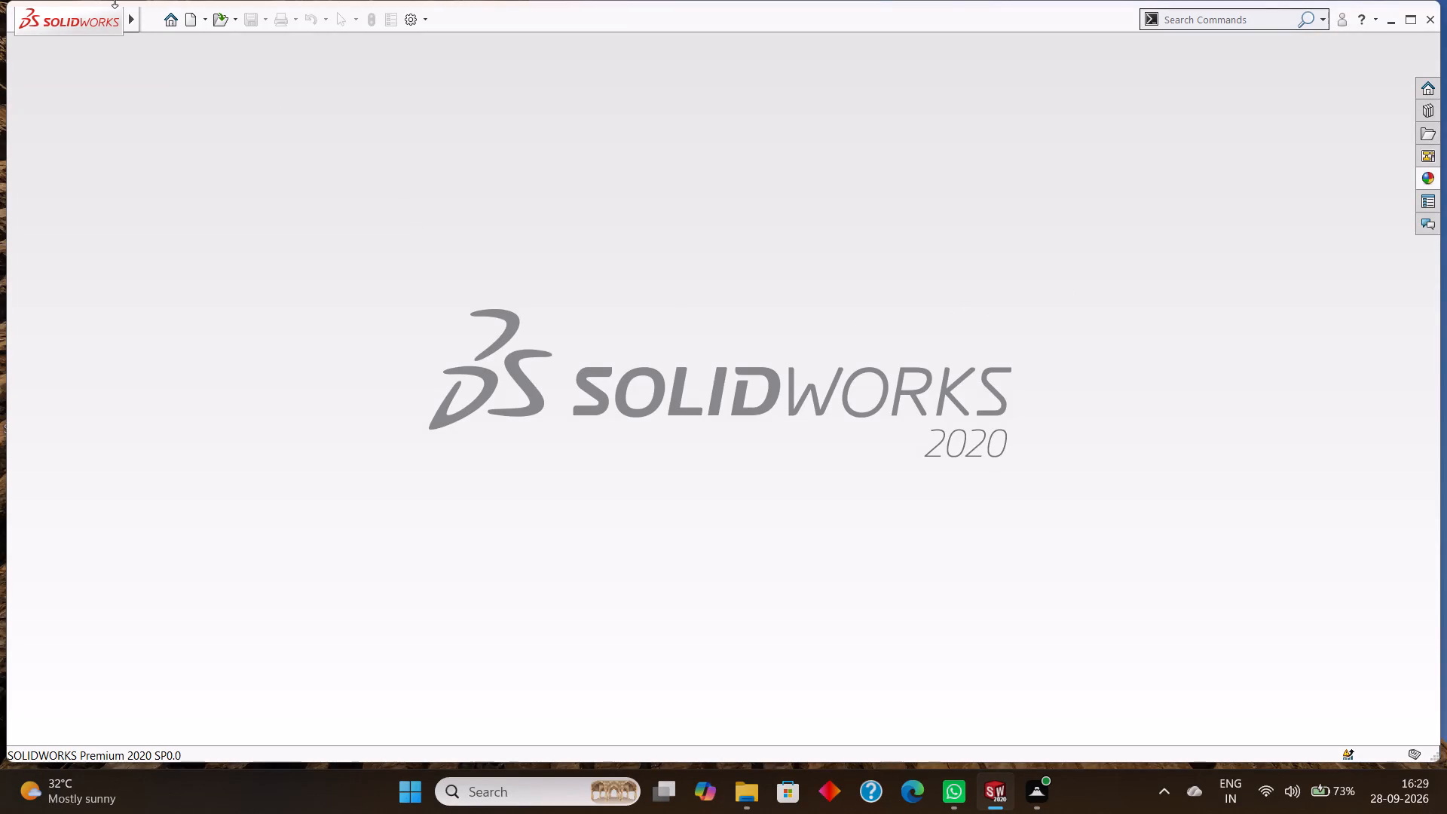
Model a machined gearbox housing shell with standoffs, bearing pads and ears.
Create a new part document.
{"action": "left_click", "coordinate": [139, 102]}
{"action": "left_click", "coordinate": [232, 22]}
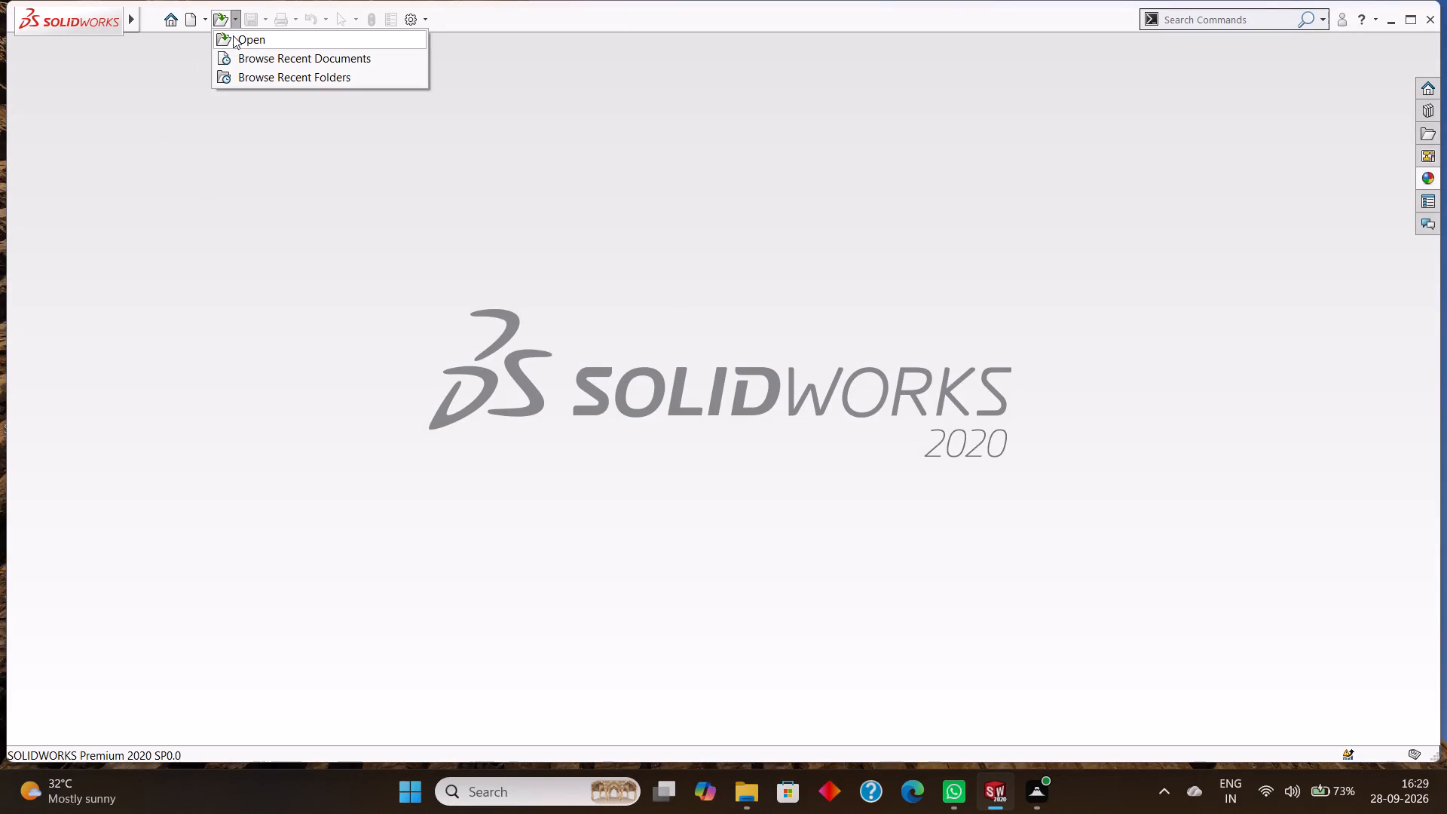
{"action": "left_click", "coordinate": [206, 35]}
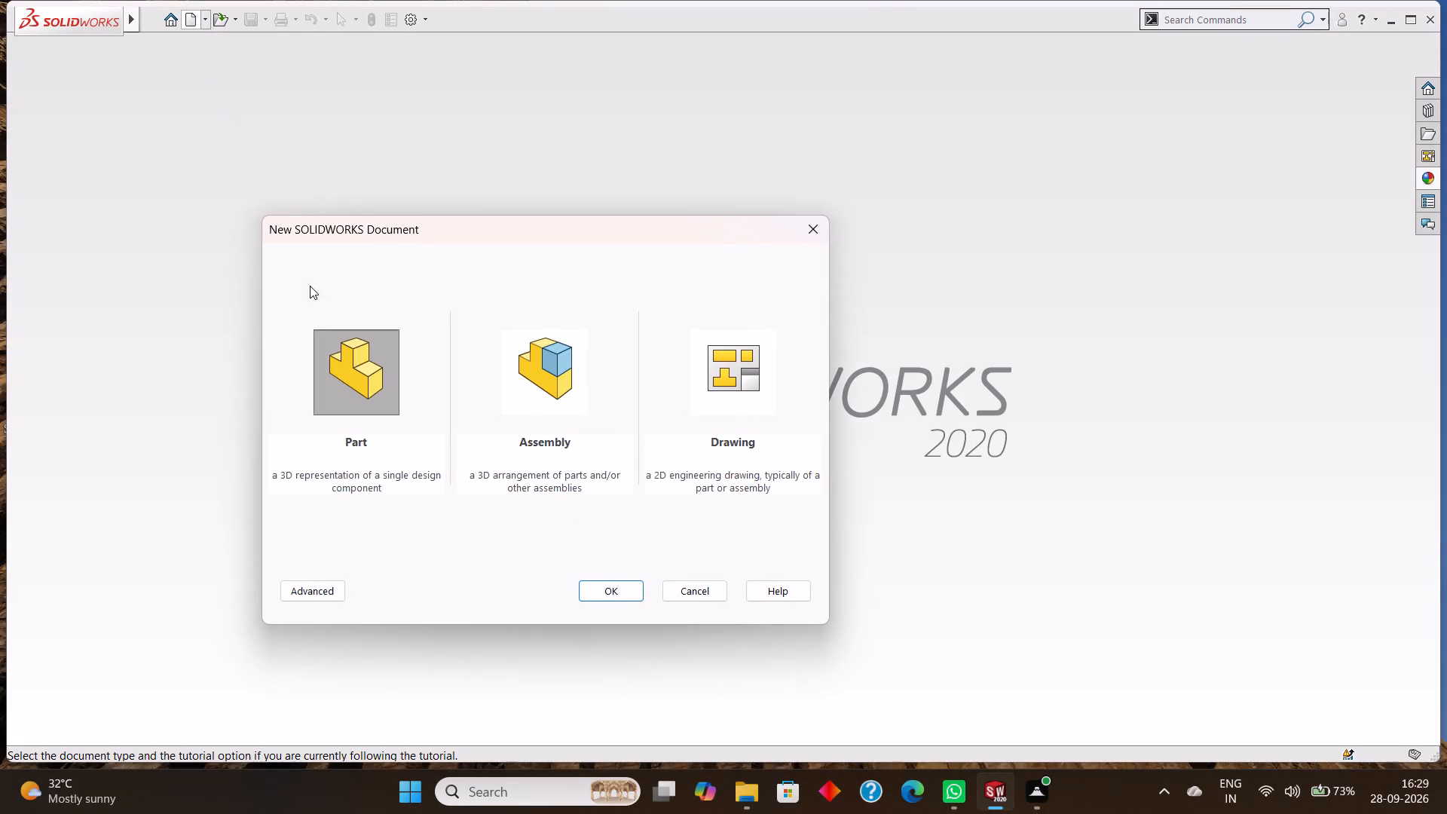
{"action": "left_click", "coordinate": [327, 372]}
{"action": "left_click", "coordinate": [612, 589]}
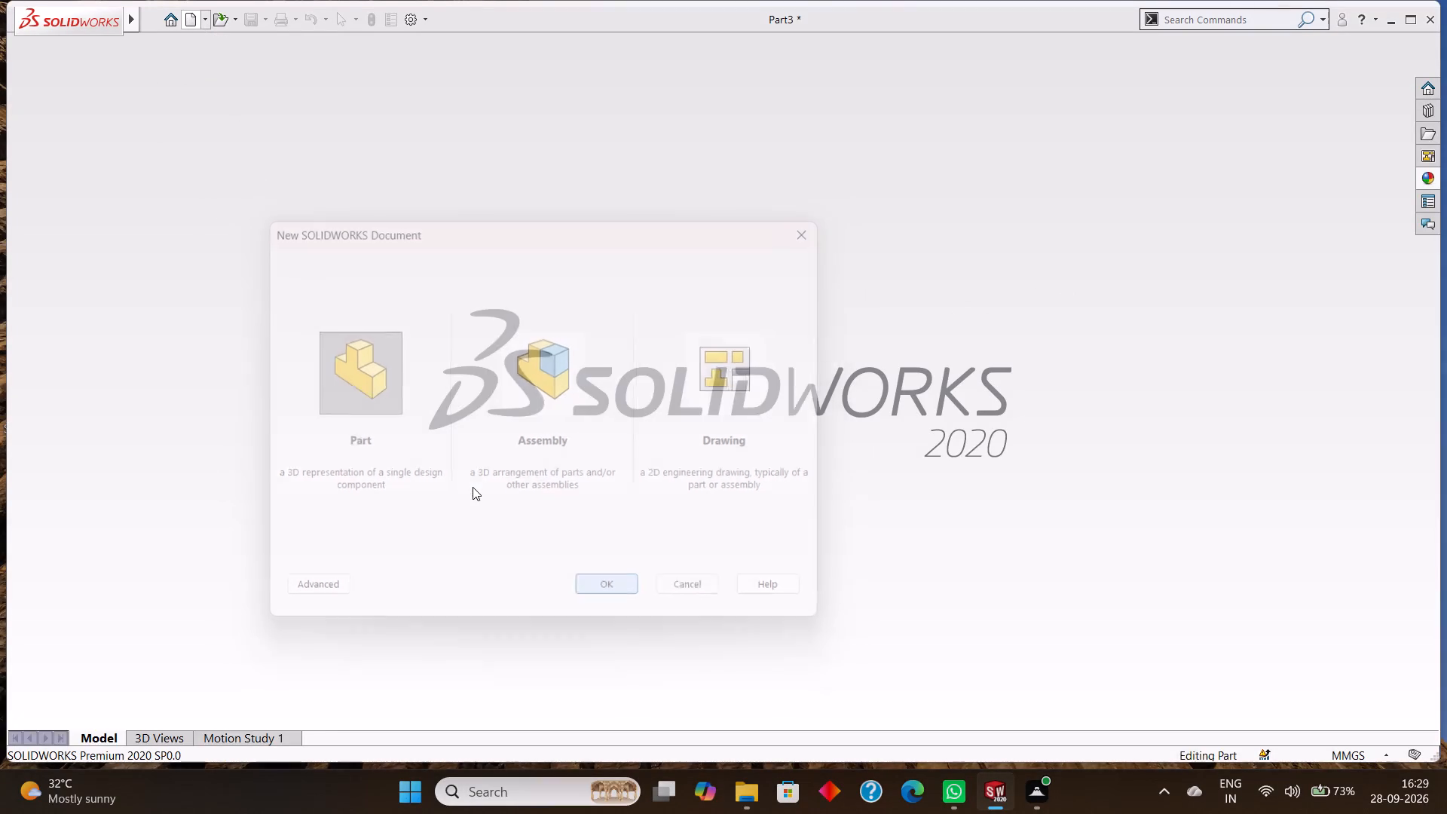
On the Front Plane, sketch three end-to-end horizontal lines from the origin along positive X, 36, 20 and 3.5 mm long.
{"action": "left_click", "coordinate": [85, 286]}
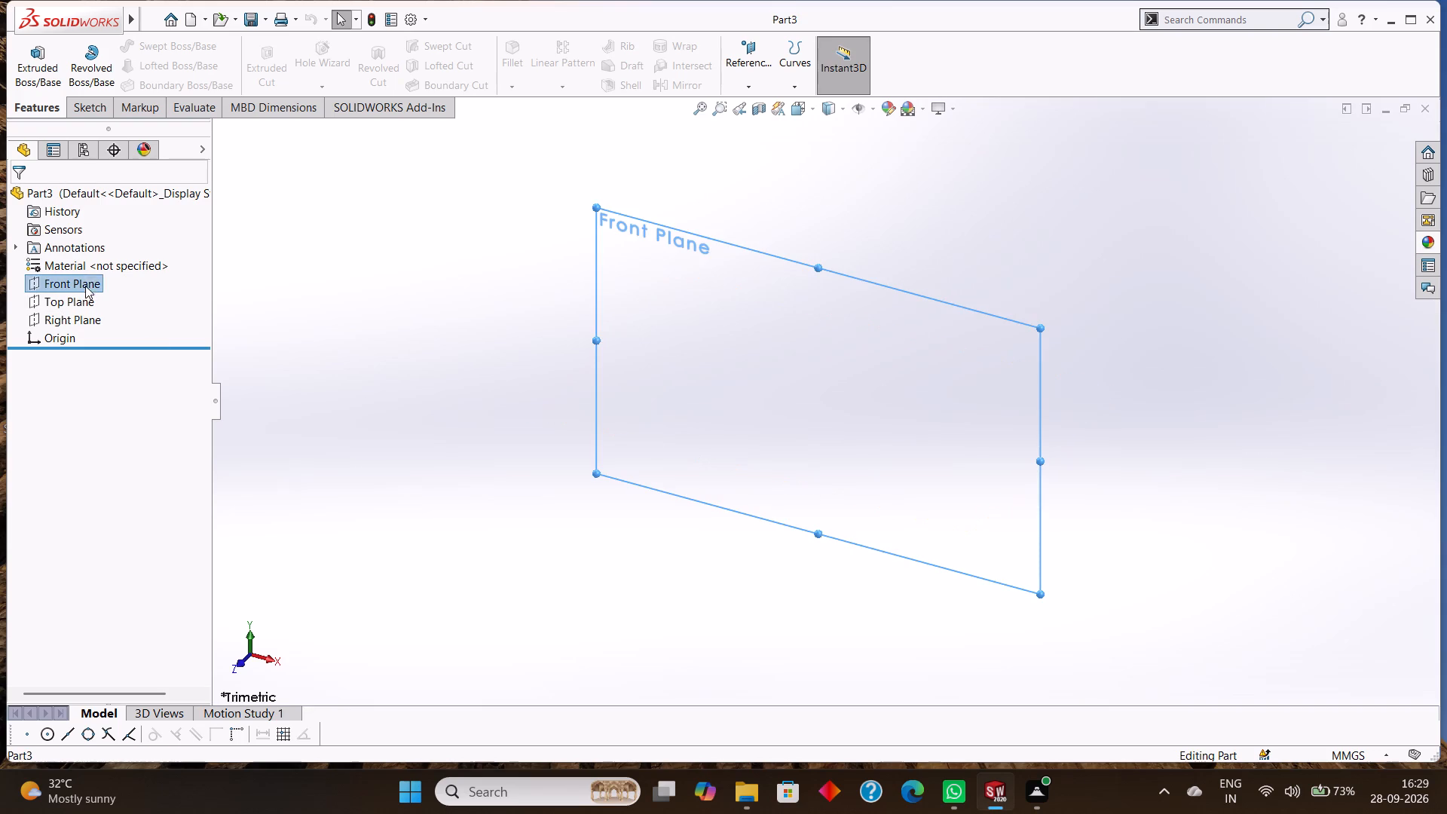
{"action": "left_click", "coordinate": [81, 106]}
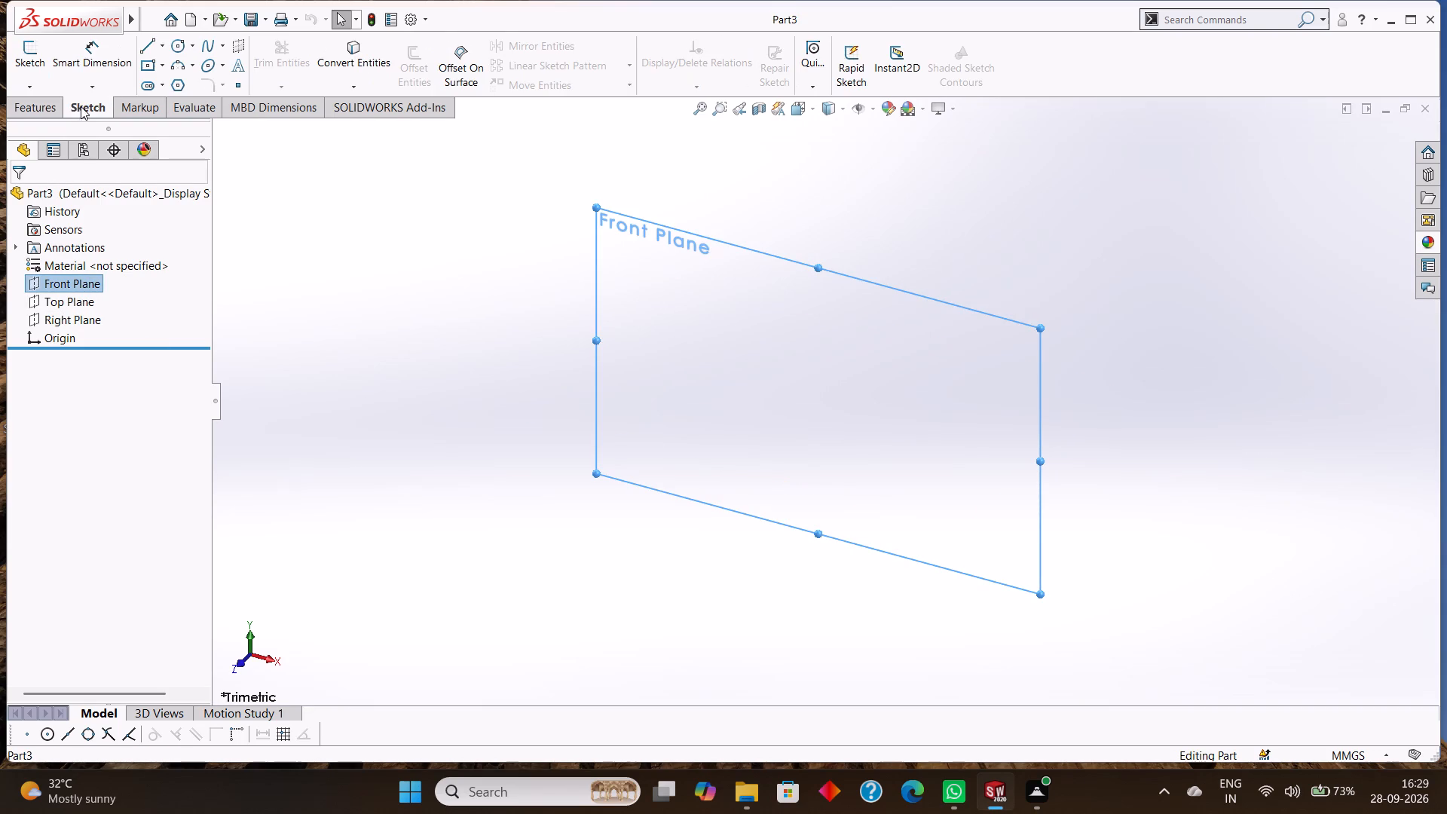
{"action": "left_click", "coordinate": [150, 44]}
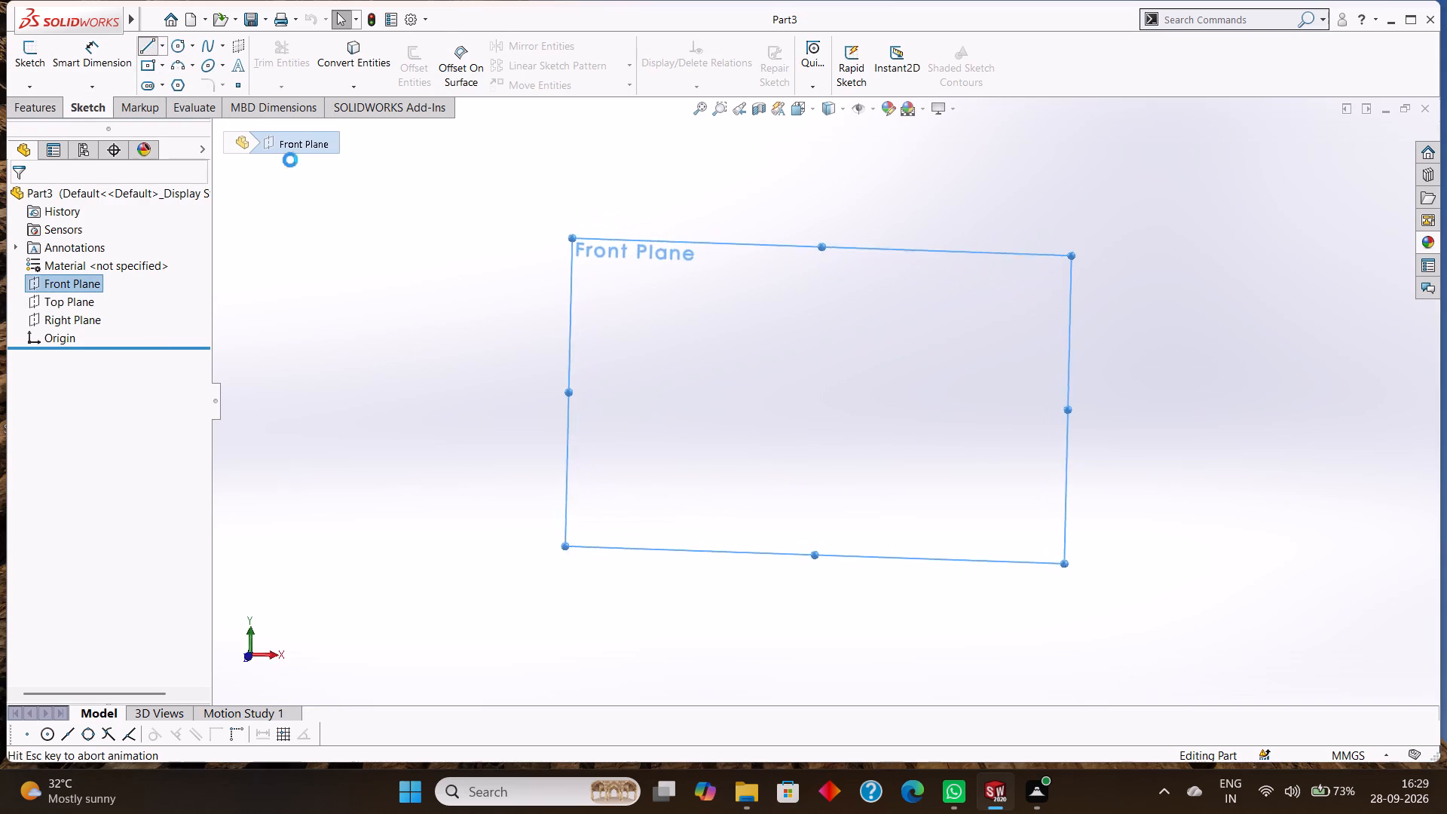
{"action": "left_click", "coordinate": [824, 403]}
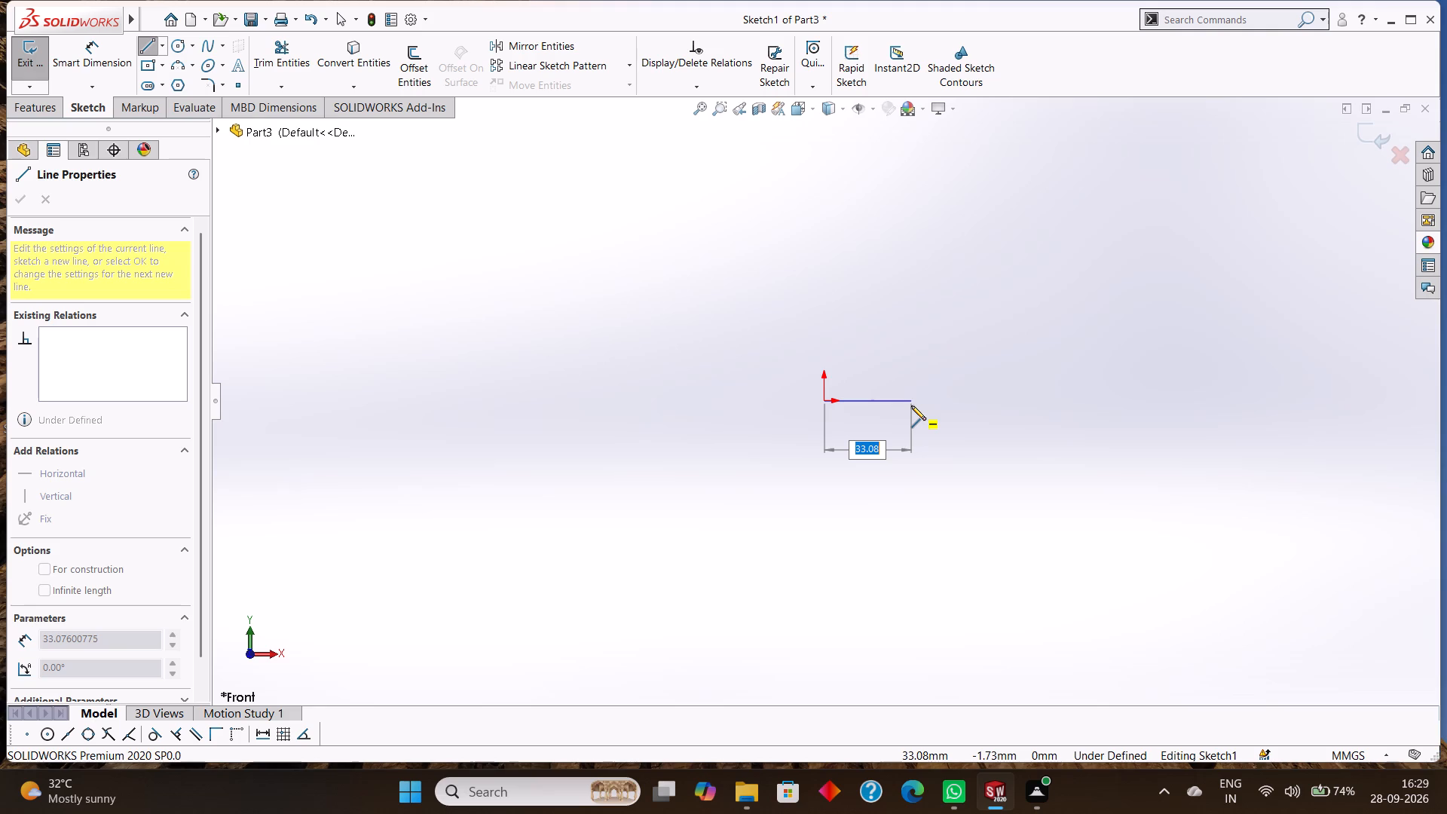
{"action": "key", "text": "BackSpace"}
{"action": "type", "text": "36"}
{"action": "key", "text": "Return"}
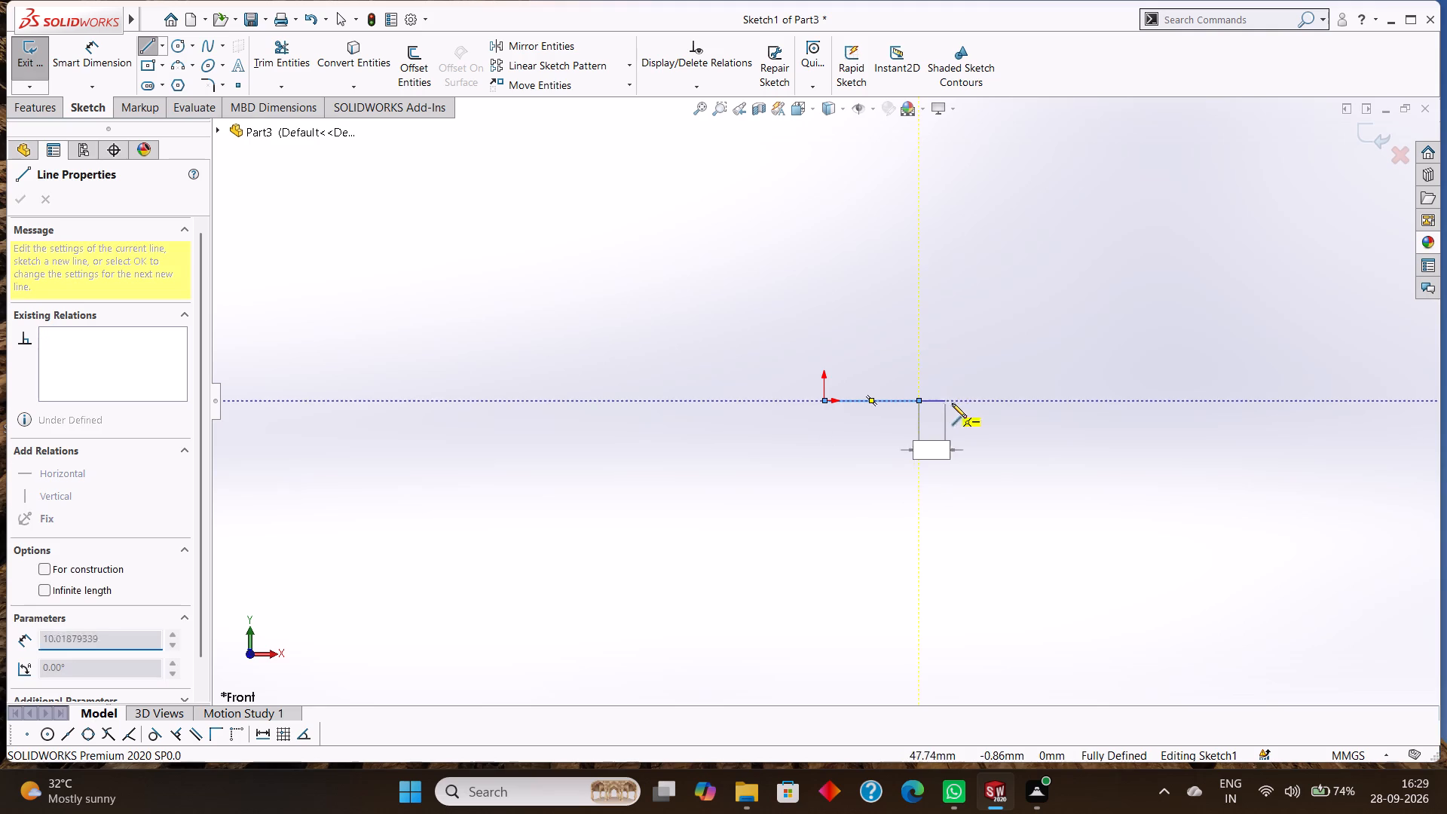
{"action": "type", "text": "20"}
{"action": "key", "text": "Return"}
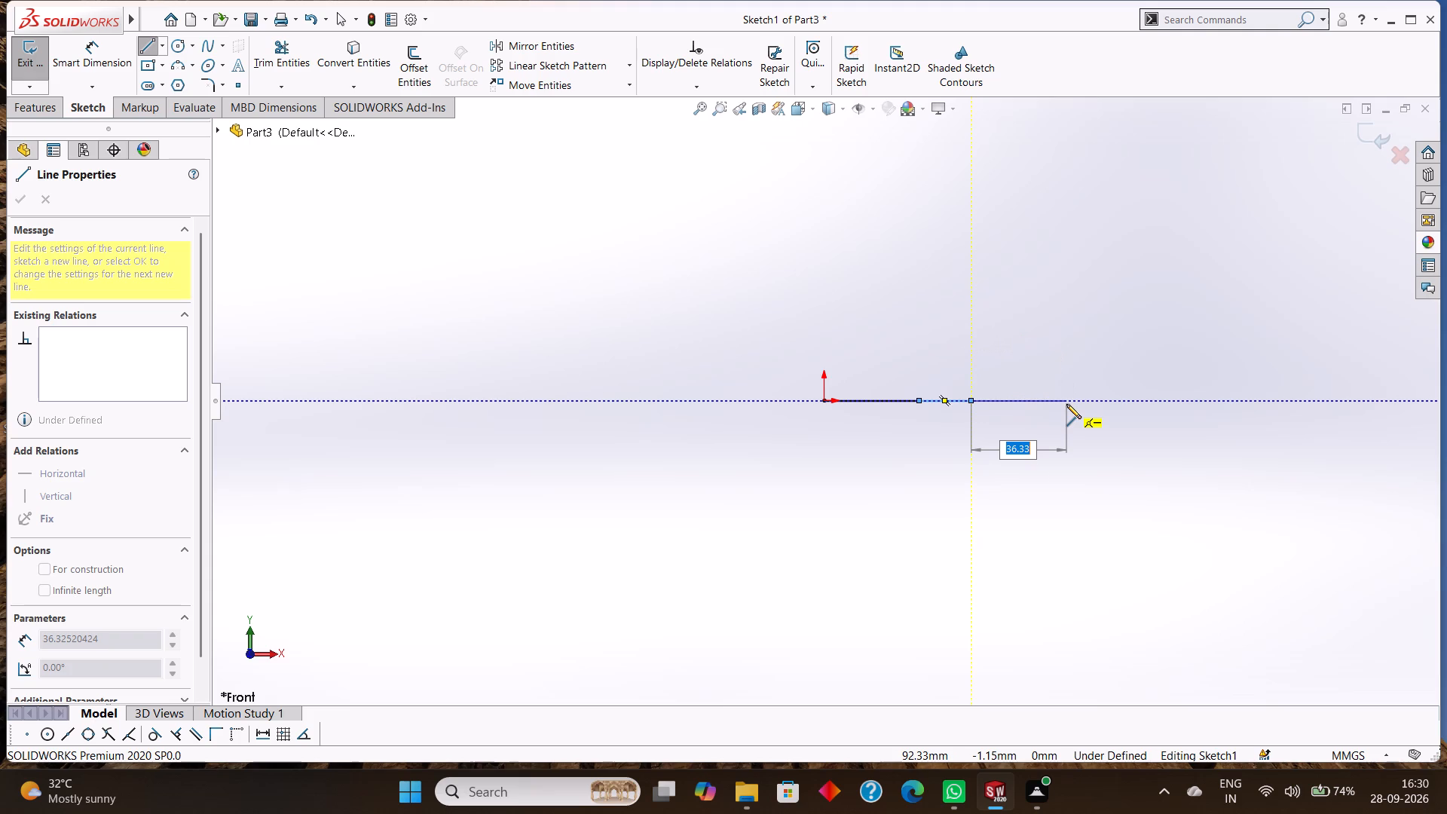
{"action": "type", "text": "3.5"}
{"action": "key", "text": "Return"}
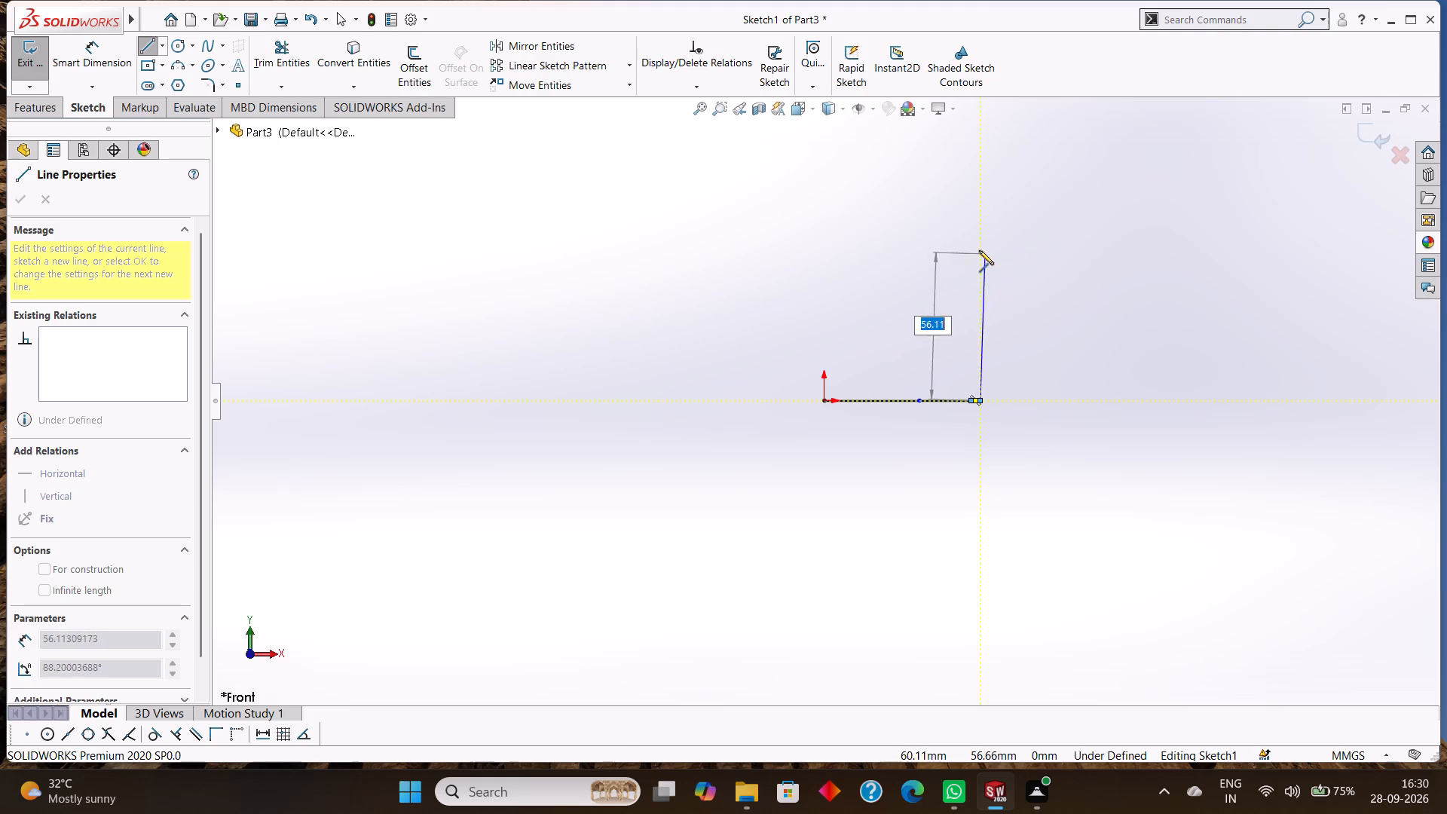
Continue the line chain with a 43 mm vertical line upward and a horizontal line back to directly above the origin.
{"action": "type", "text": "46"}
{"action": "key", "text": "BackSpace"}
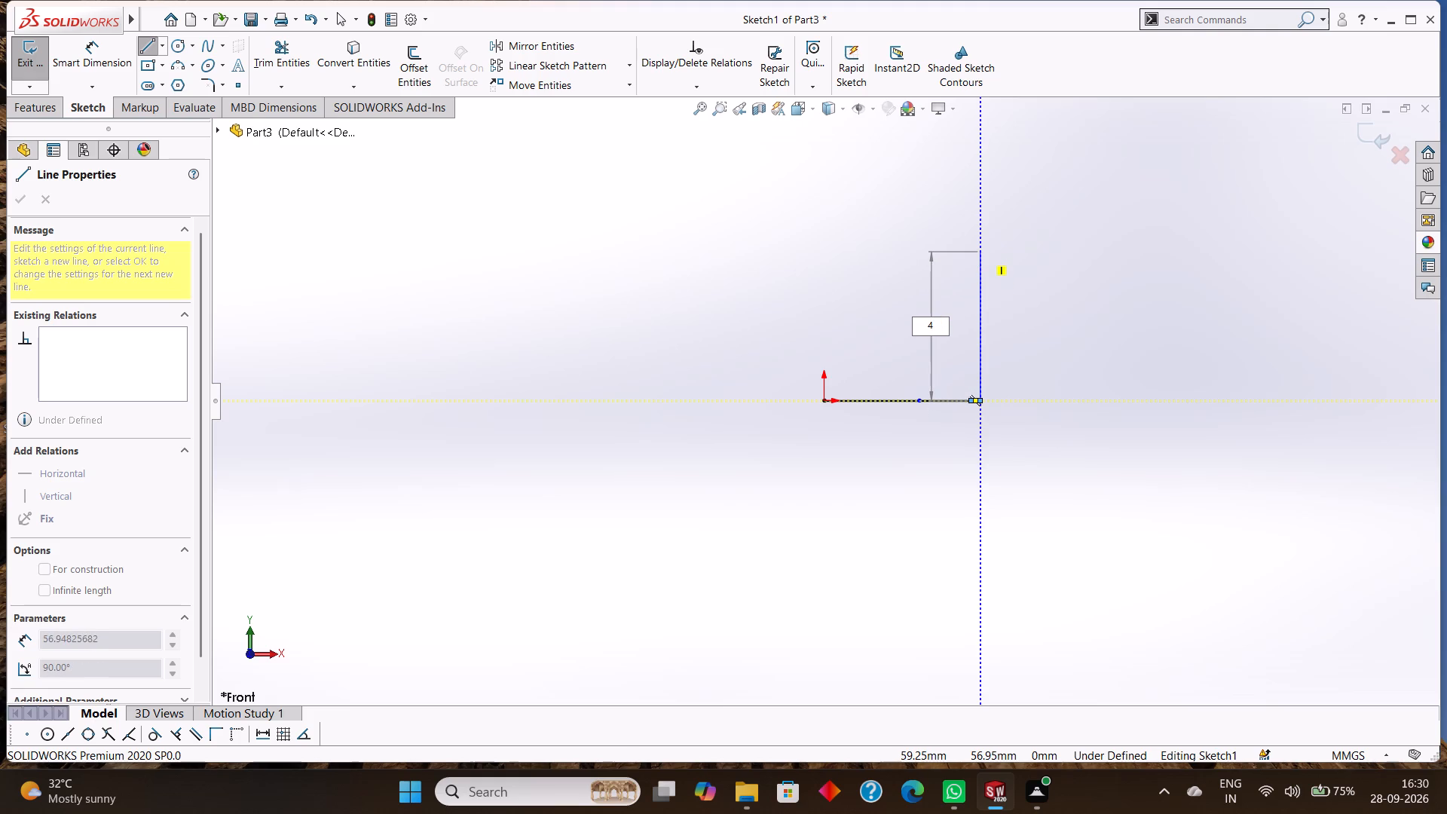
{"action": "key", "text": "3"}
{"action": "key", "text": "Return"}
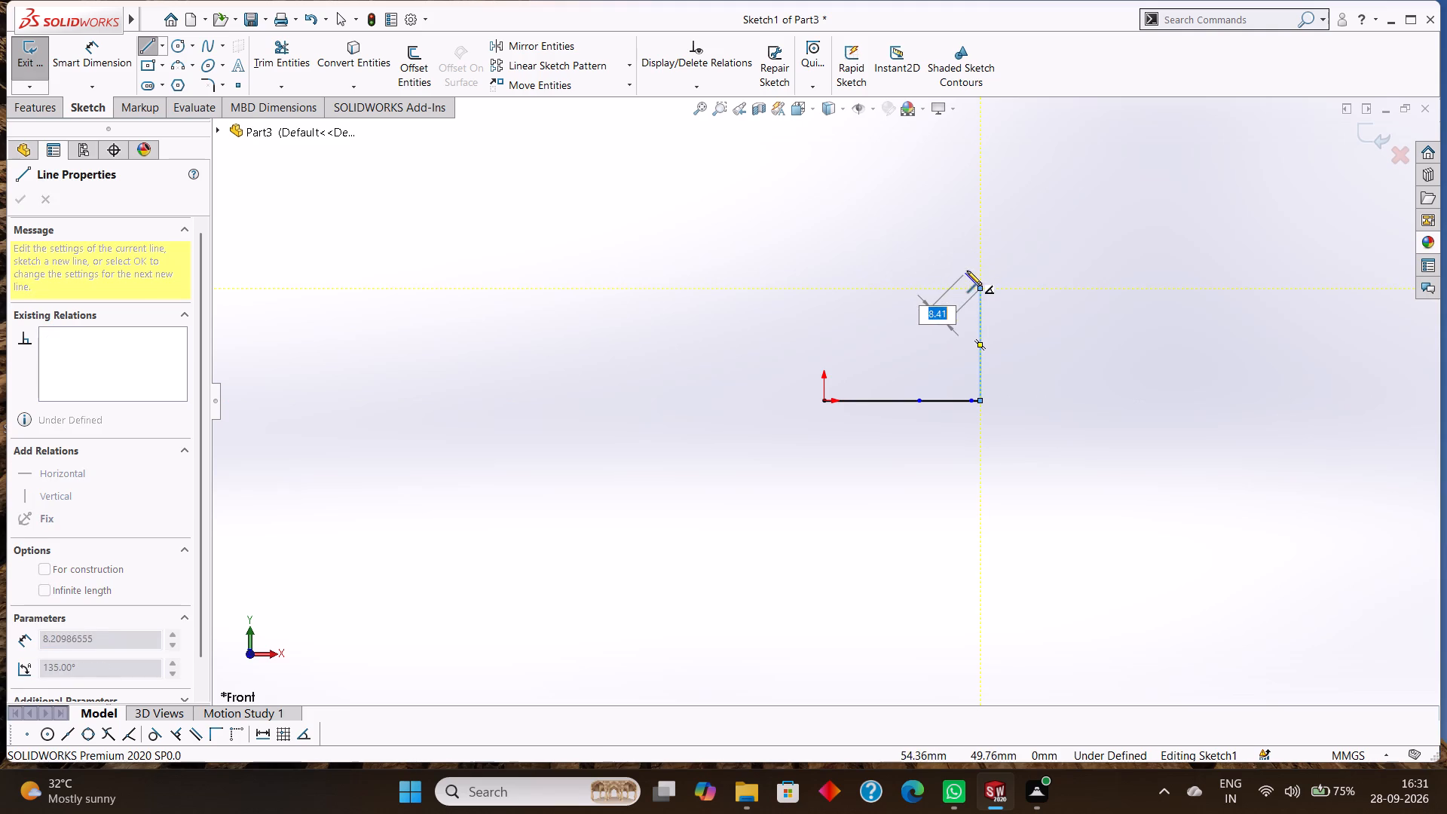
{"action": "left_click", "coordinate": [822, 290]}
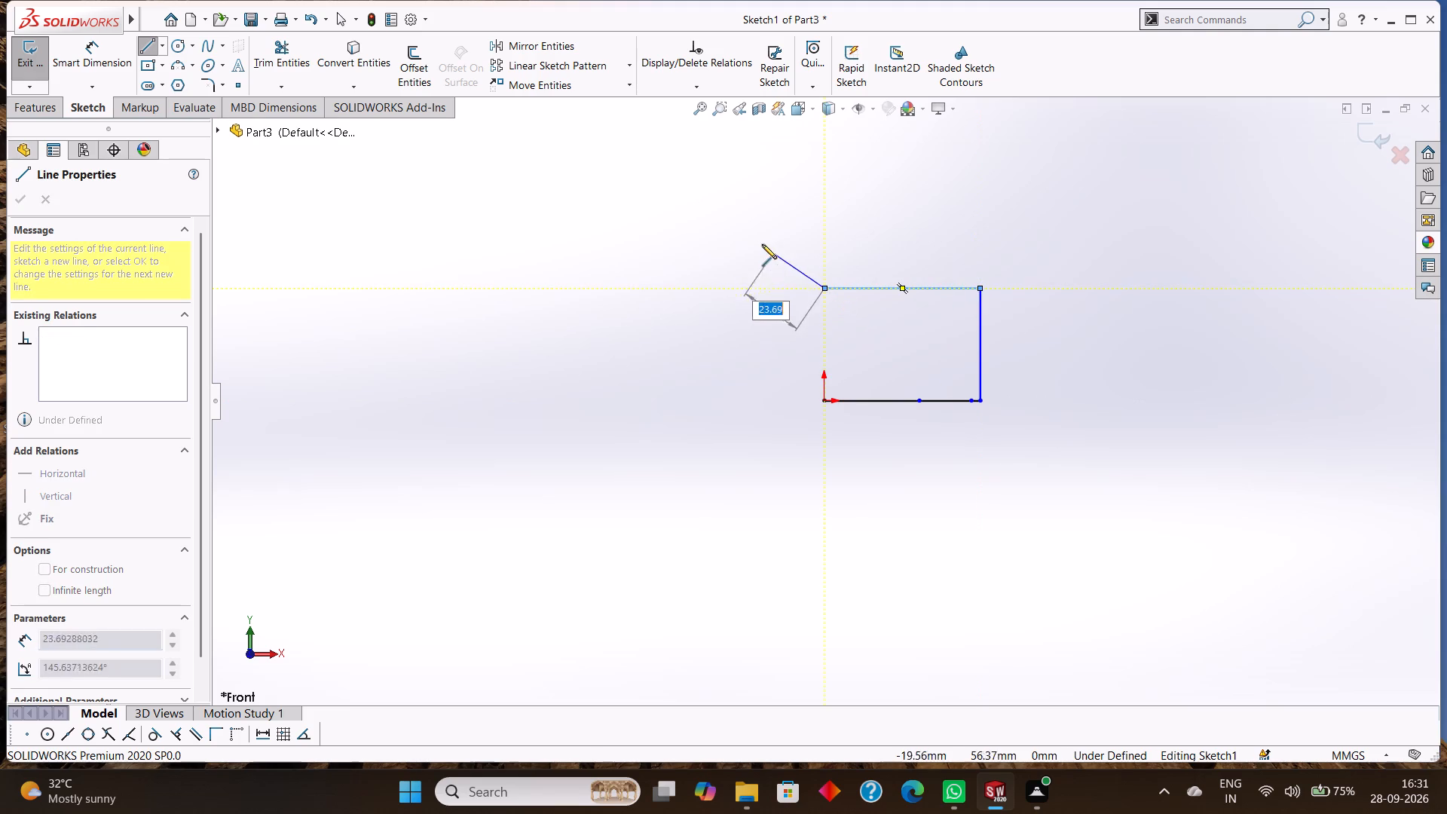
{"action": "right_click", "coordinate": [757, 240]}
{"action": "left_click", "coordinate": [788, 256]}
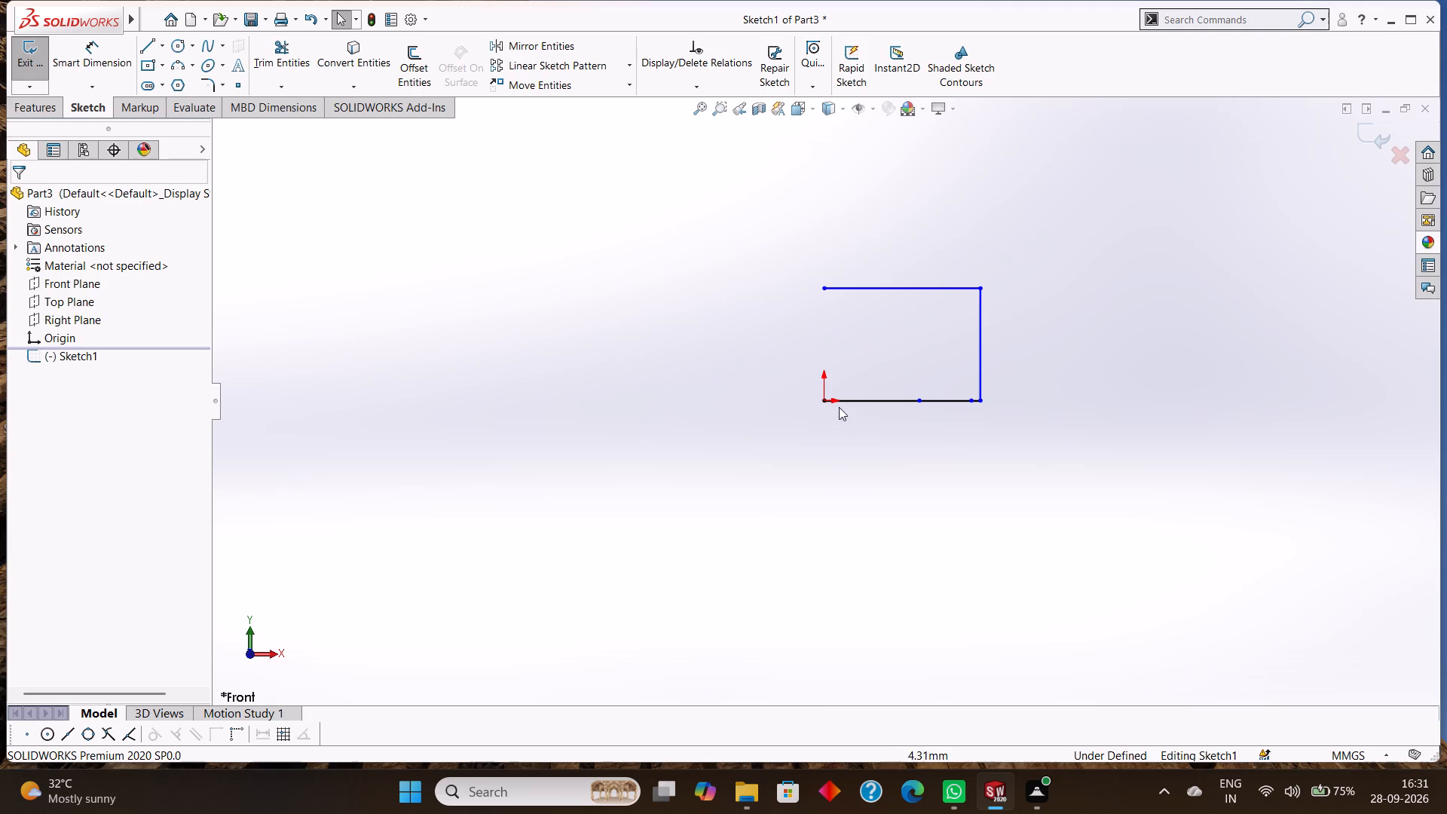
Draw a horizontal centerline from the midpoint of the 43 mm vertical line, extending past the open end of the profile.
{"action": "left_click", "coordinate": [162, 49]}
{"action": "left_click", "coordinate": [170, 78]}
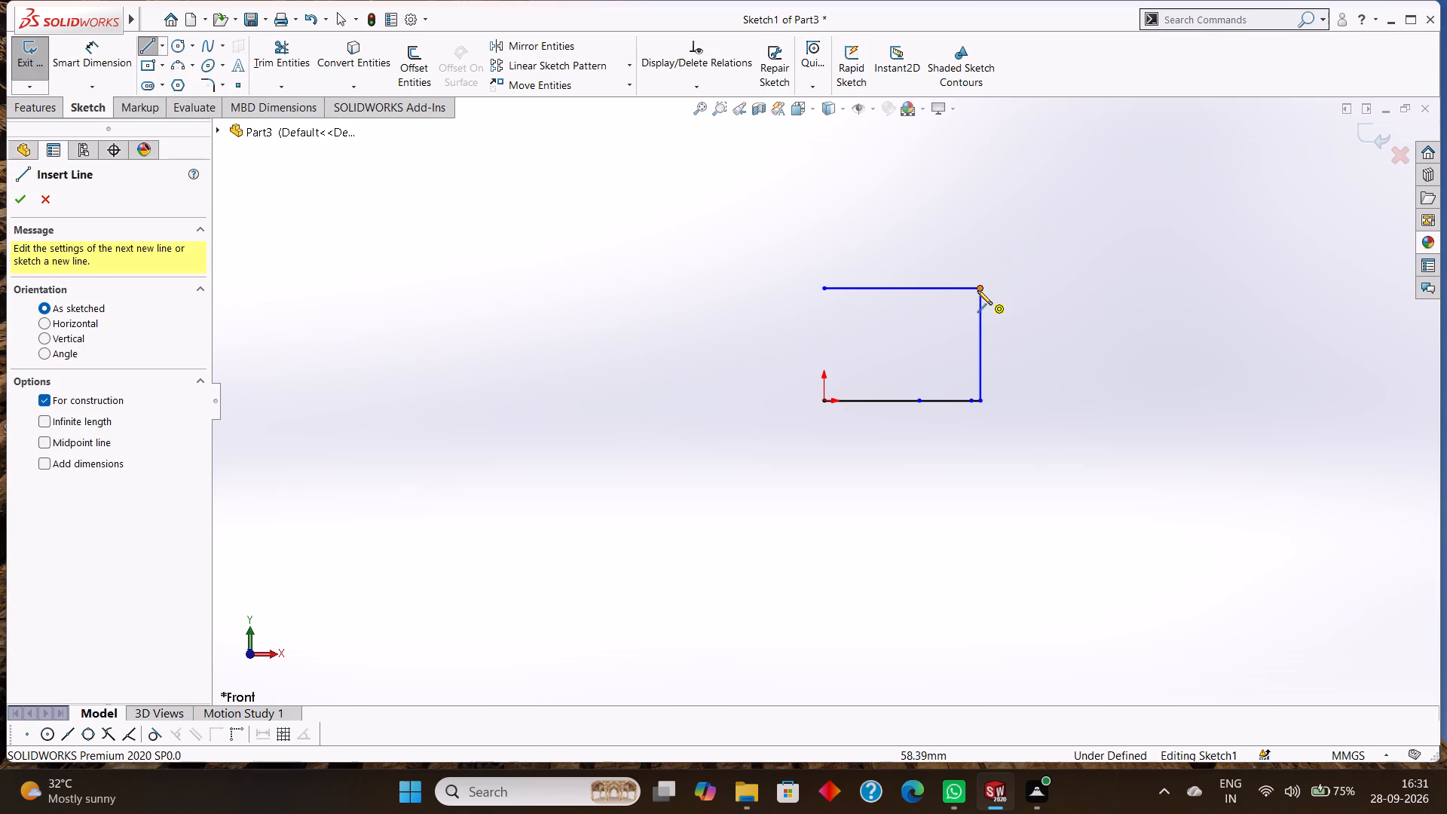
{"action": "left_click", "coordinate": [979, 345]}
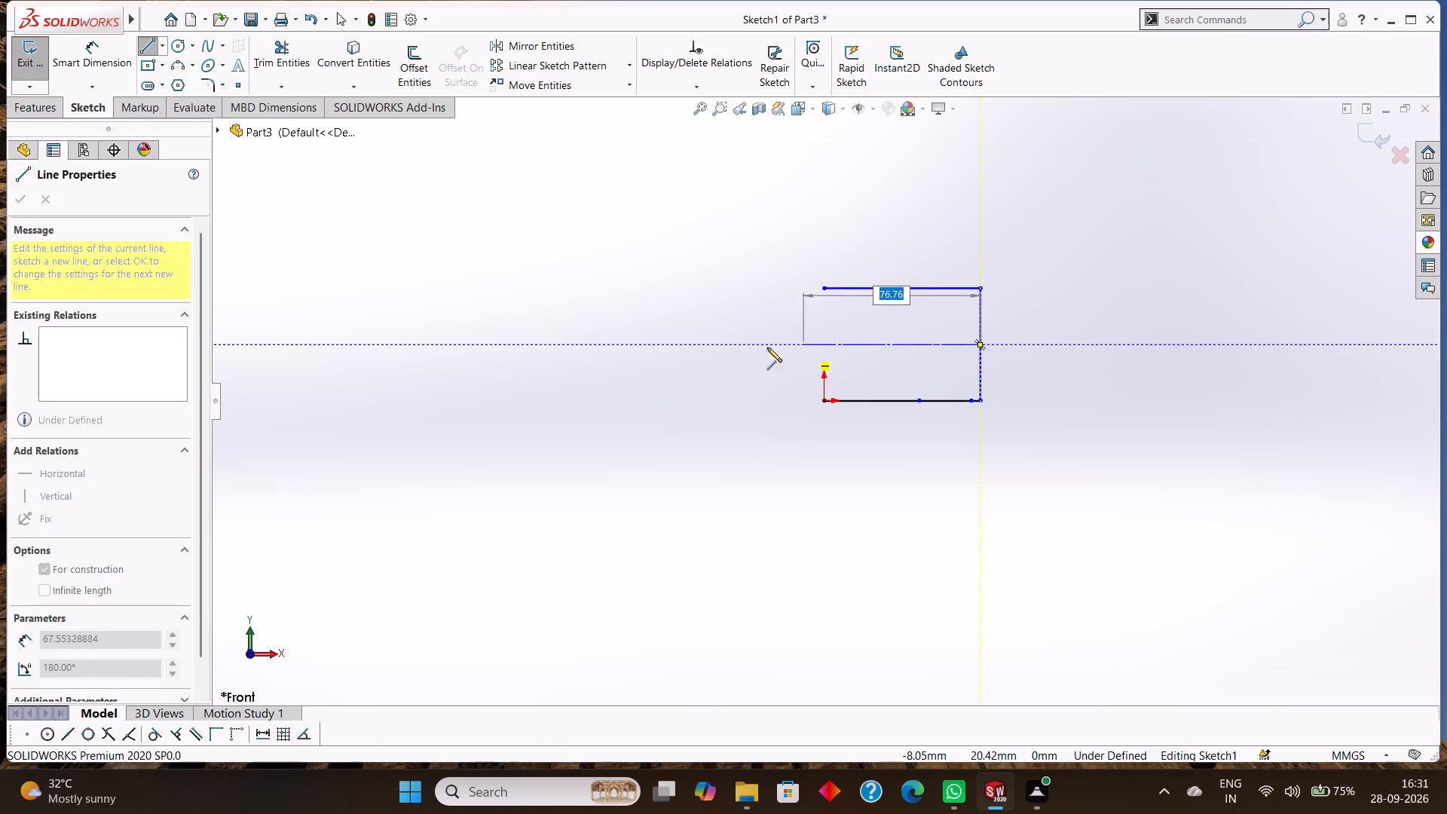
{"action": "left_click", "coordinate": [730, 347]}
{"action": "right_click", "coordinate": [727, 380]}
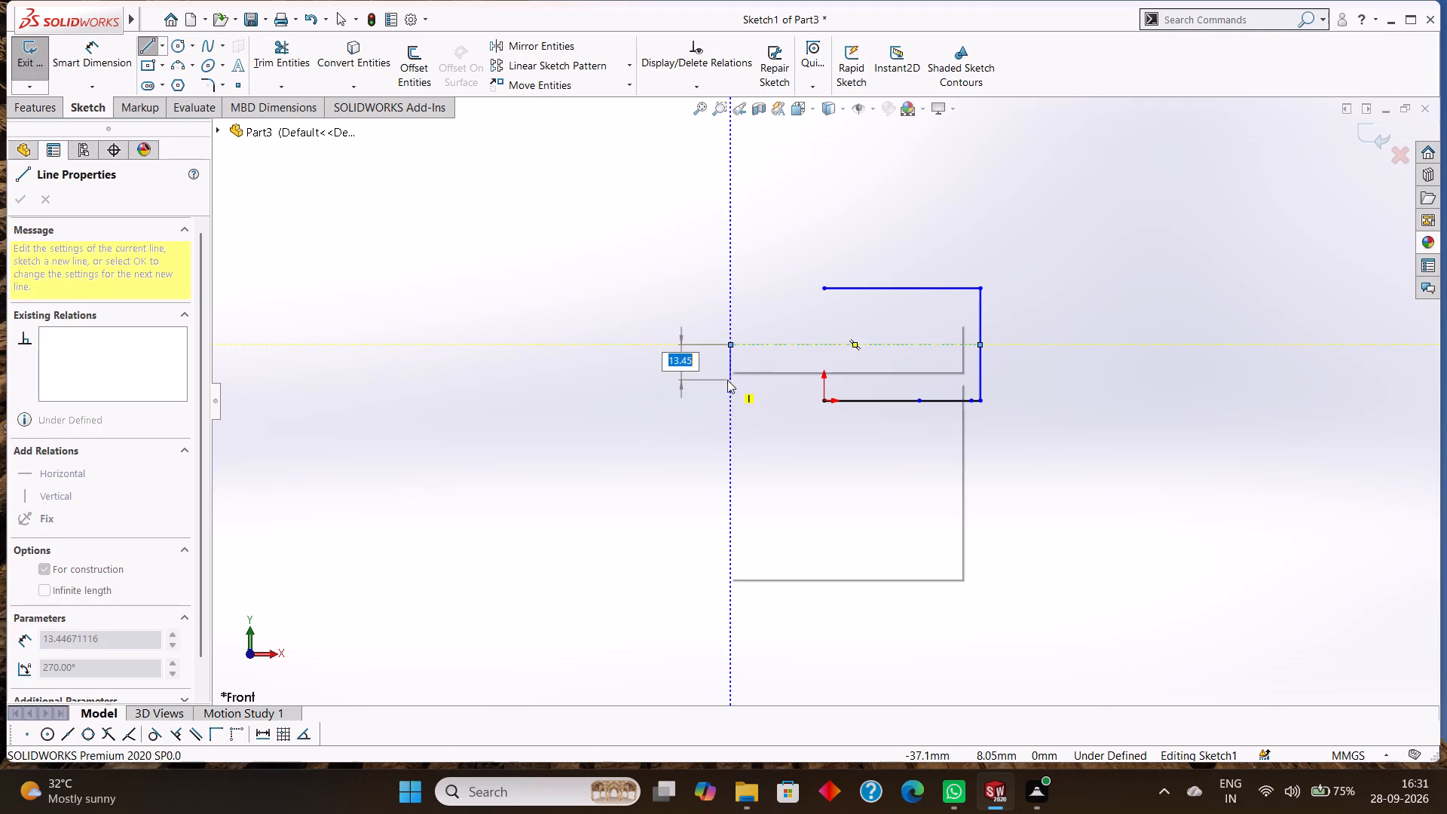
{"action": "left_click", "coordinate": [757, 390]}
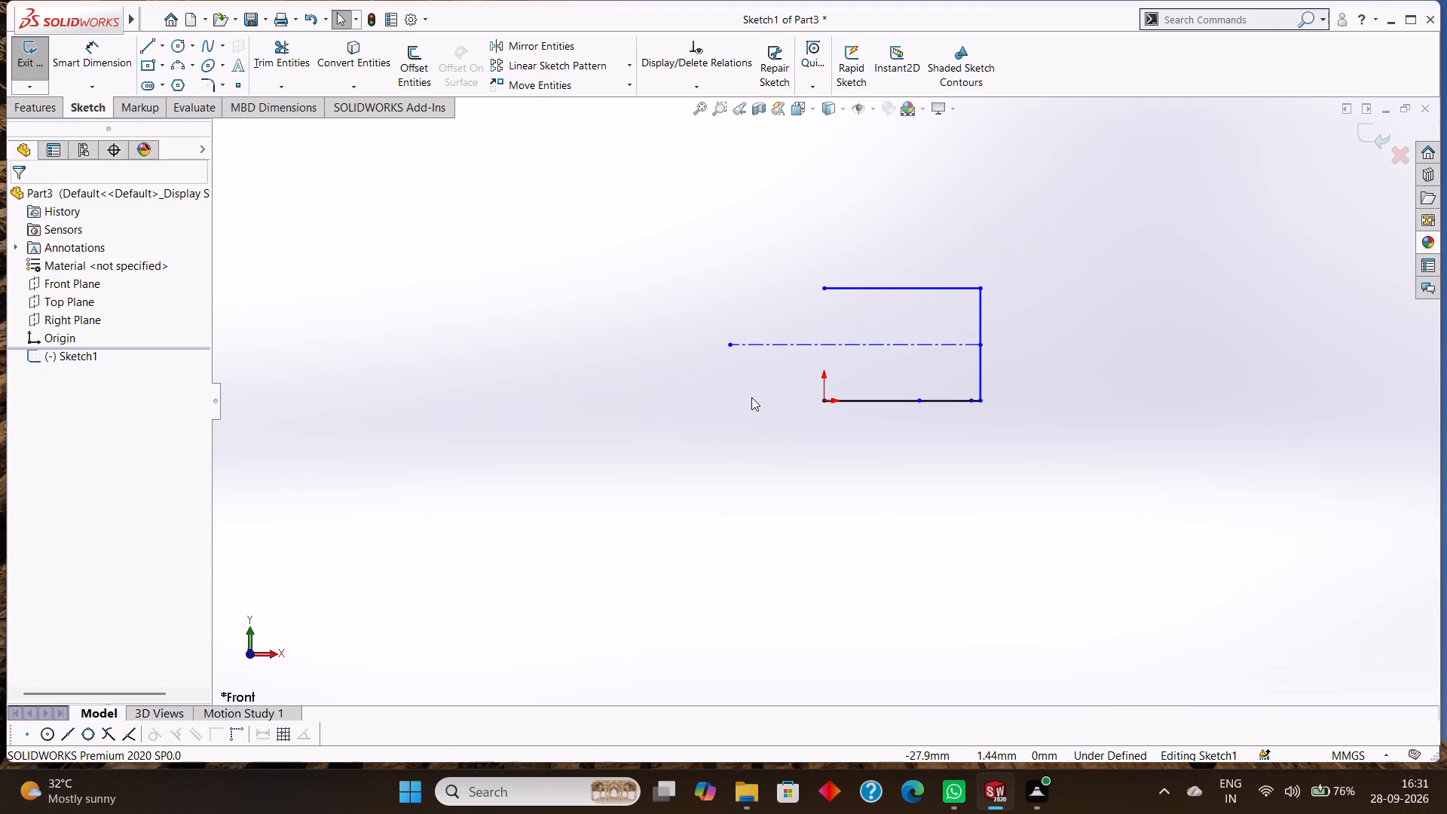
Draw a 21.5 mm vertical centerline from the origin up to the horizontal centerline.
{"action": "left_click", "coordinate": [162, 48]}
{"action": "left_click", "coordinate": [174, 82]}
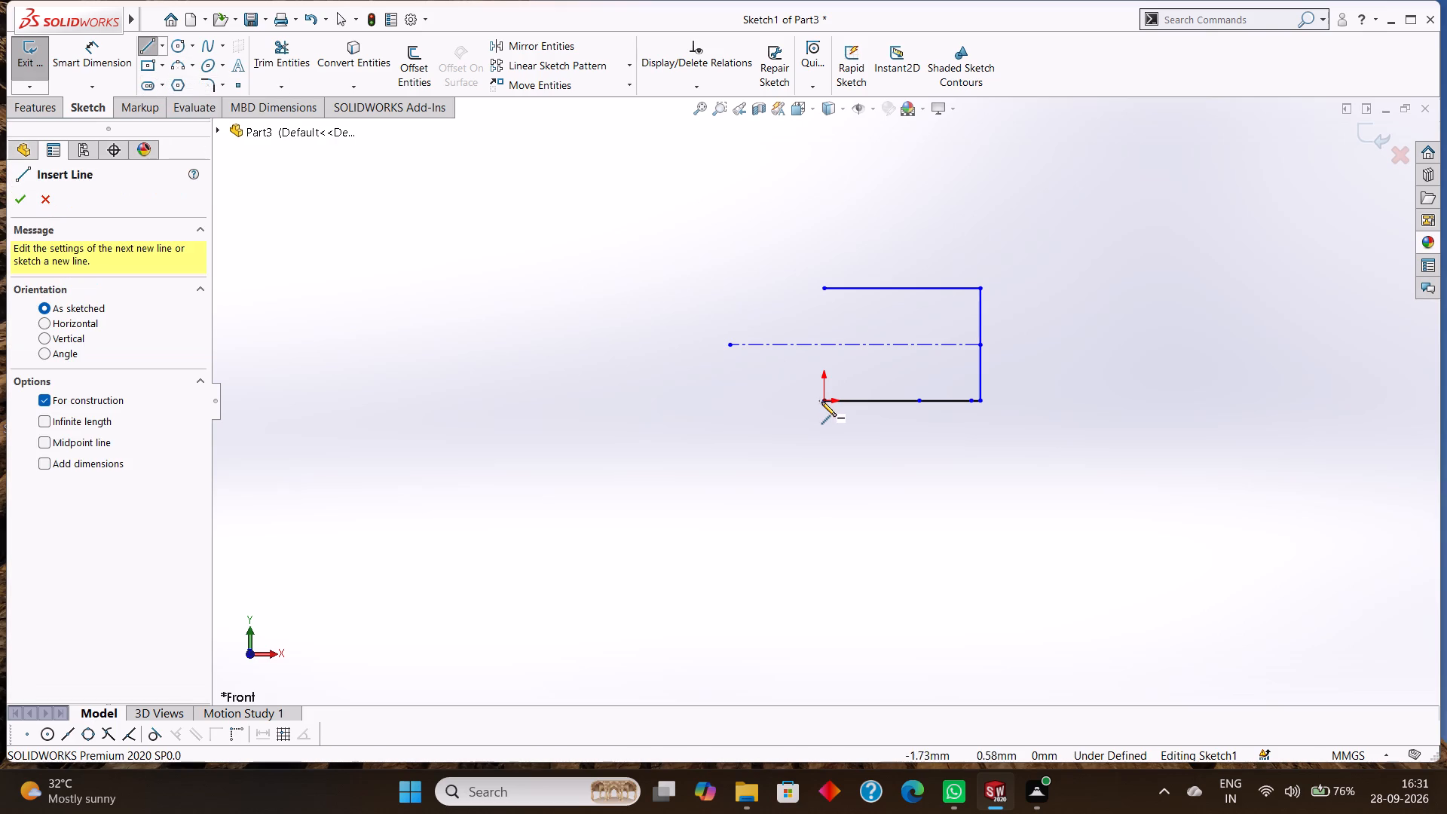
{"action": "left_click", "coordinate": [821, 402]}
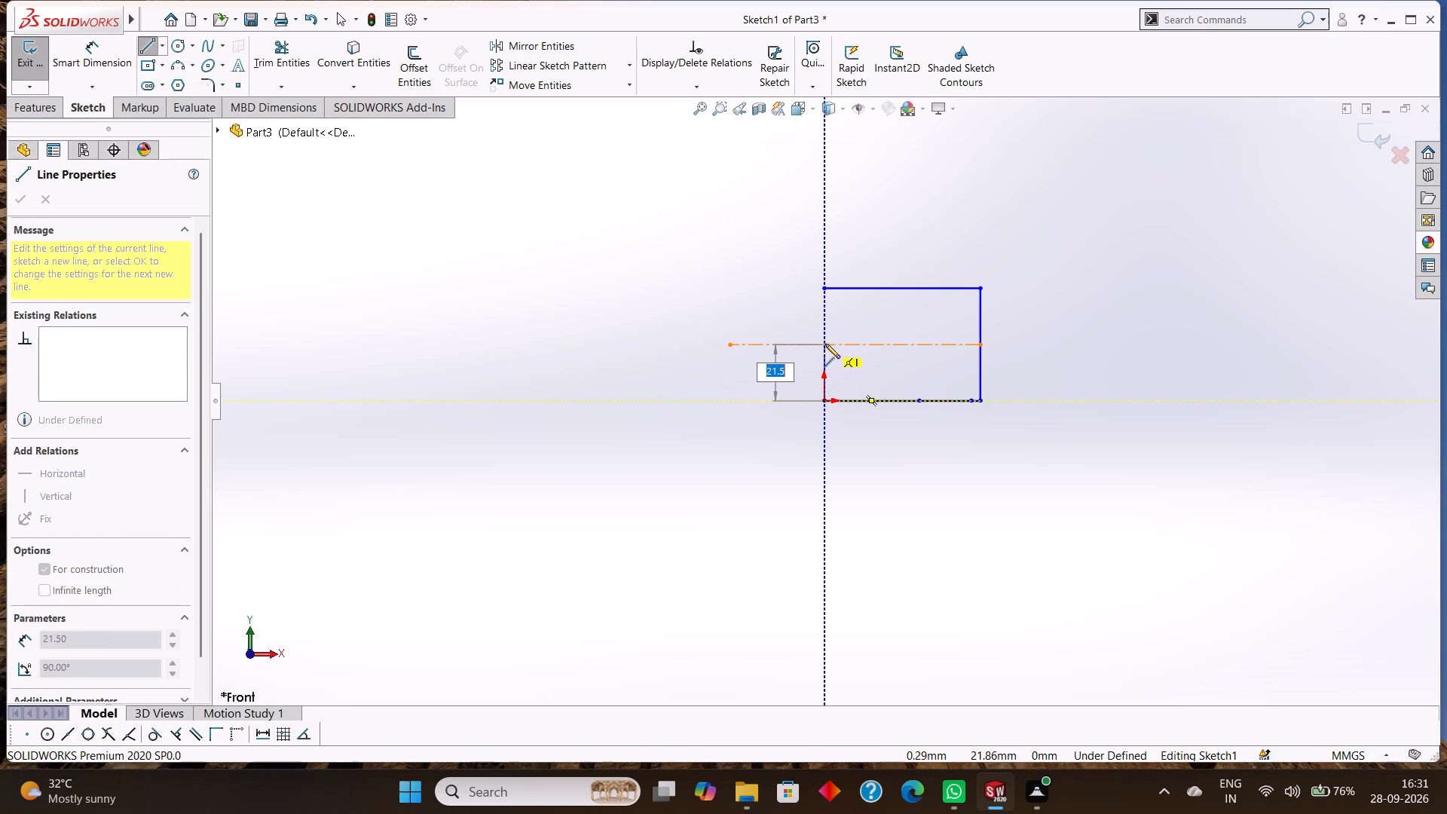
{"action": "left_click", "coordinate": [824, 344]}
{"action": "right_click", "coordinate": [859, 320]}
{"action": "left_click", "coordinate": [879, 330]}
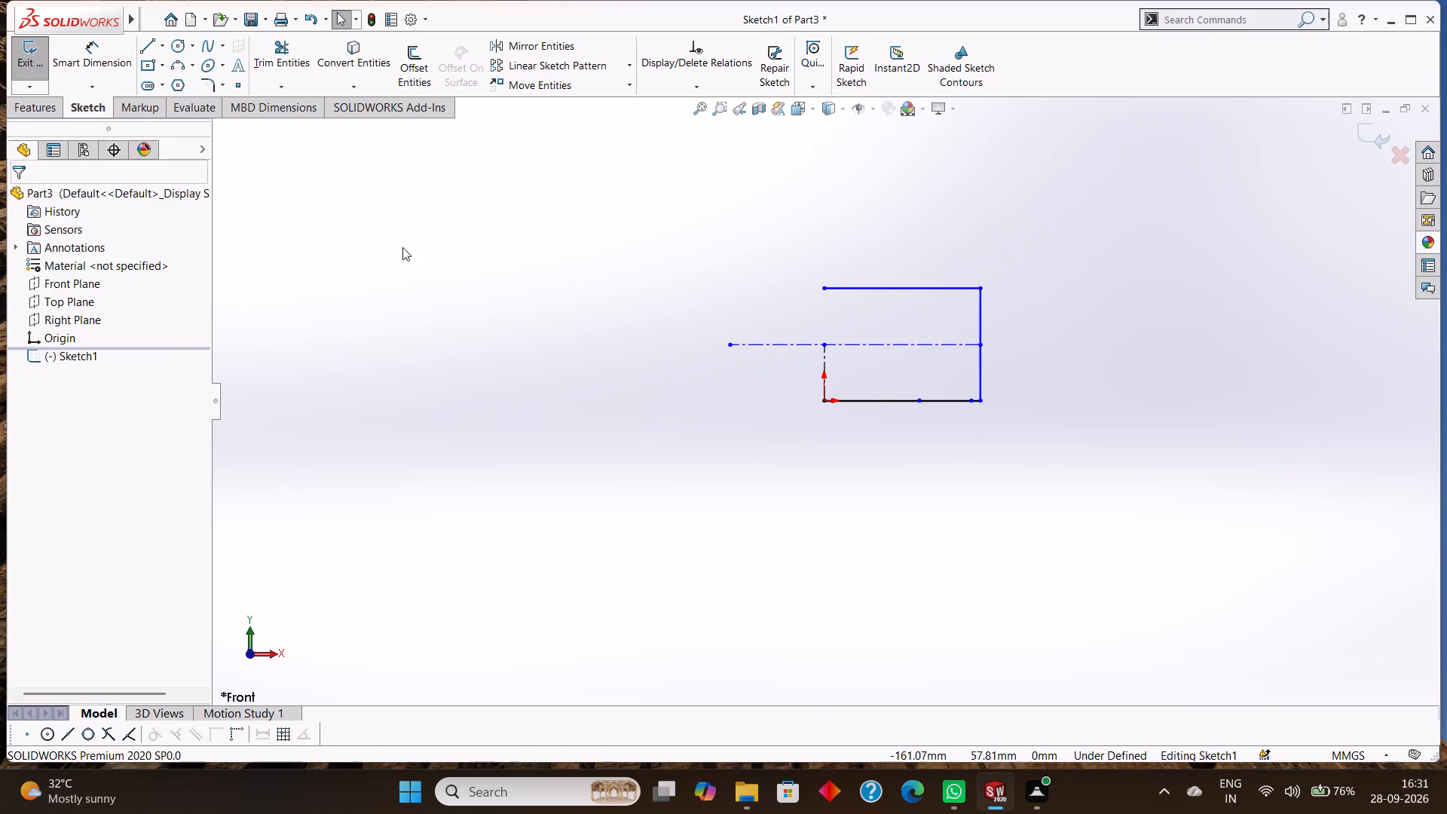
Sketch a circle of radius 22 mm centred where the two centerlines meet.
{"action": "left_click", "coordinate": [182, 42]}
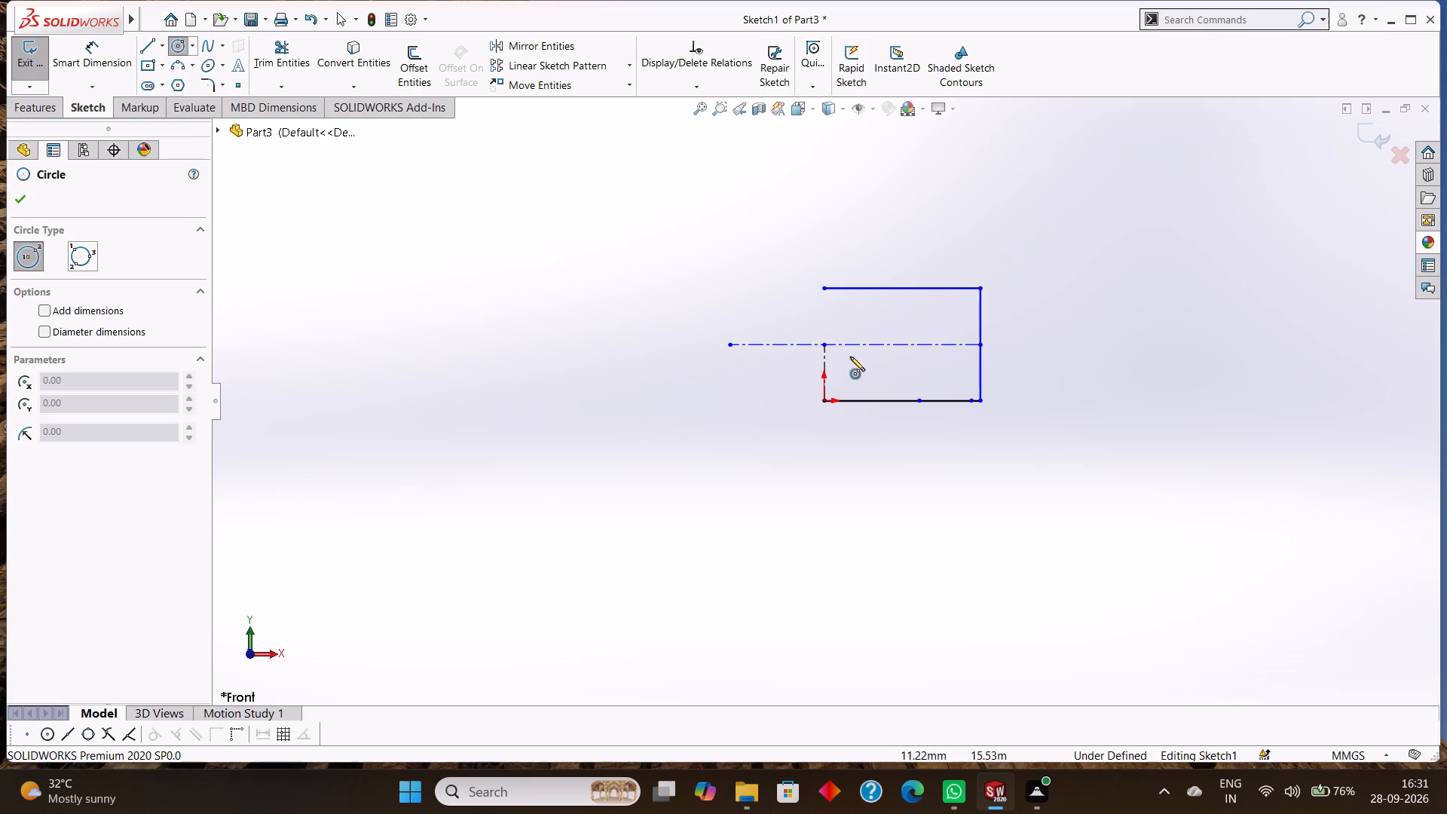
{"action": "left_click", "coordinate": [824, 344]}
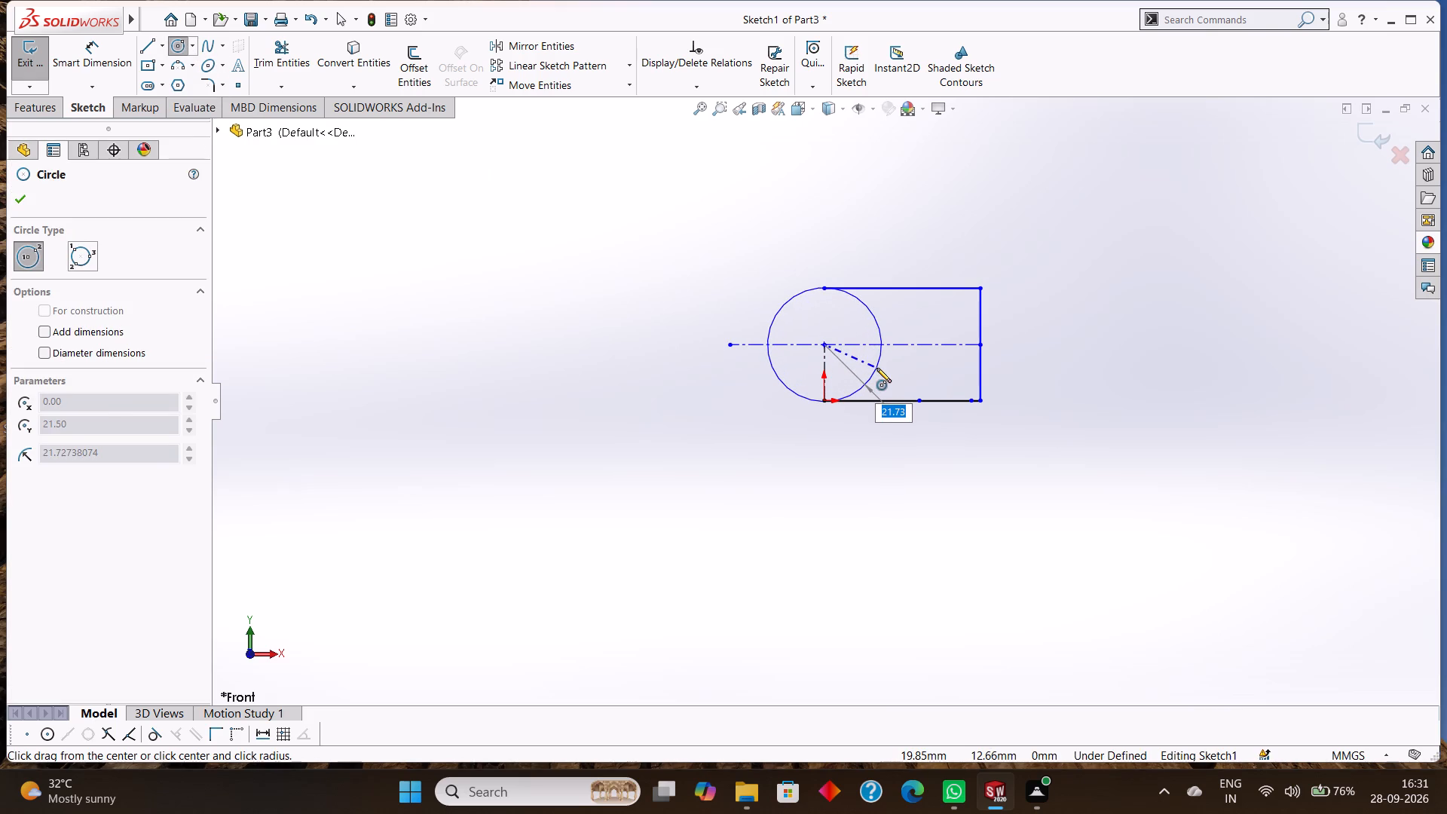
{"action": "type", "text": "22"}
{"action": "key", "text": "Return"}
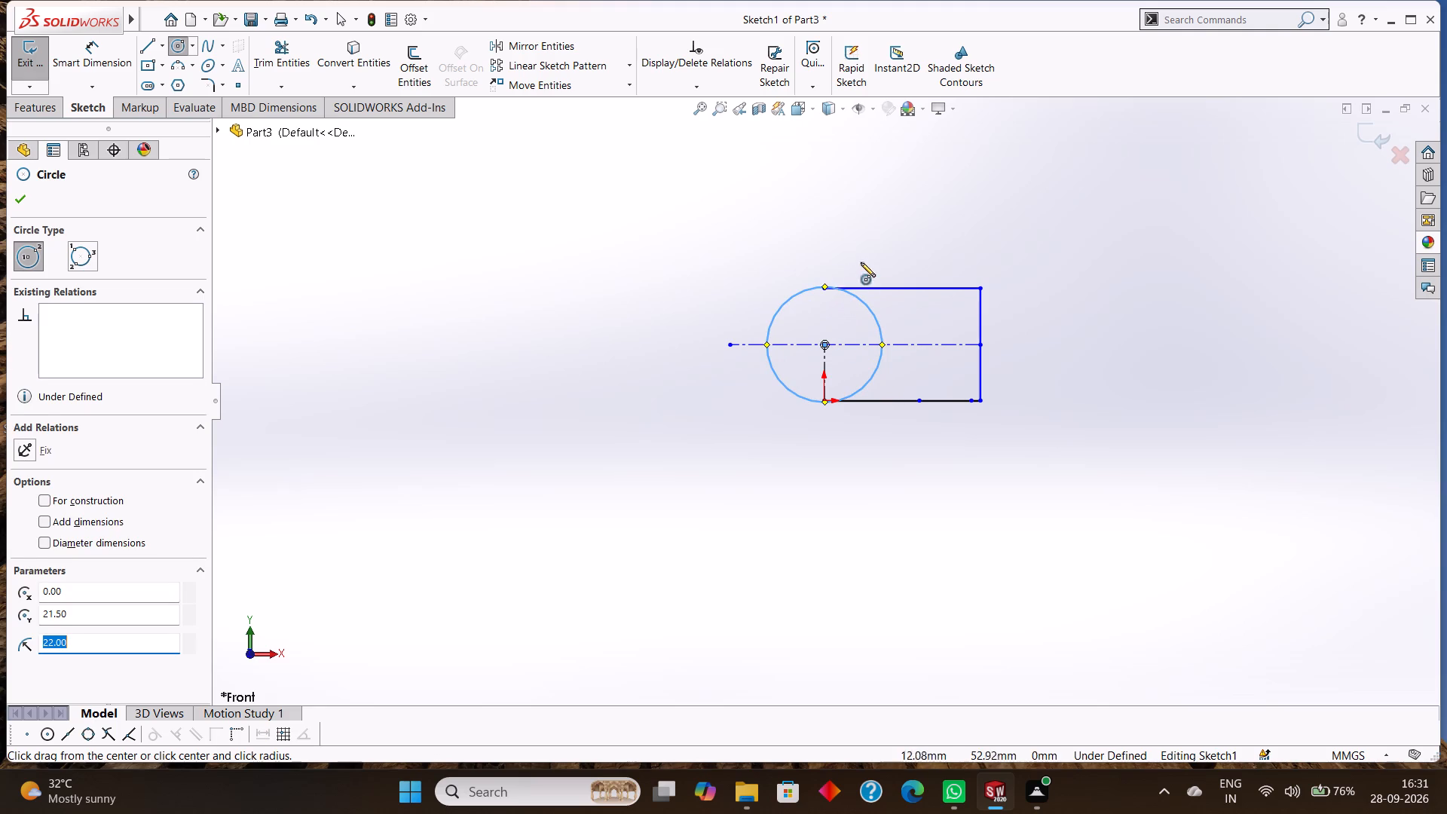
{"action": "scroll", "coordinate": [886, 312], "scroll_direction": "down", "scroll_amount": 3}
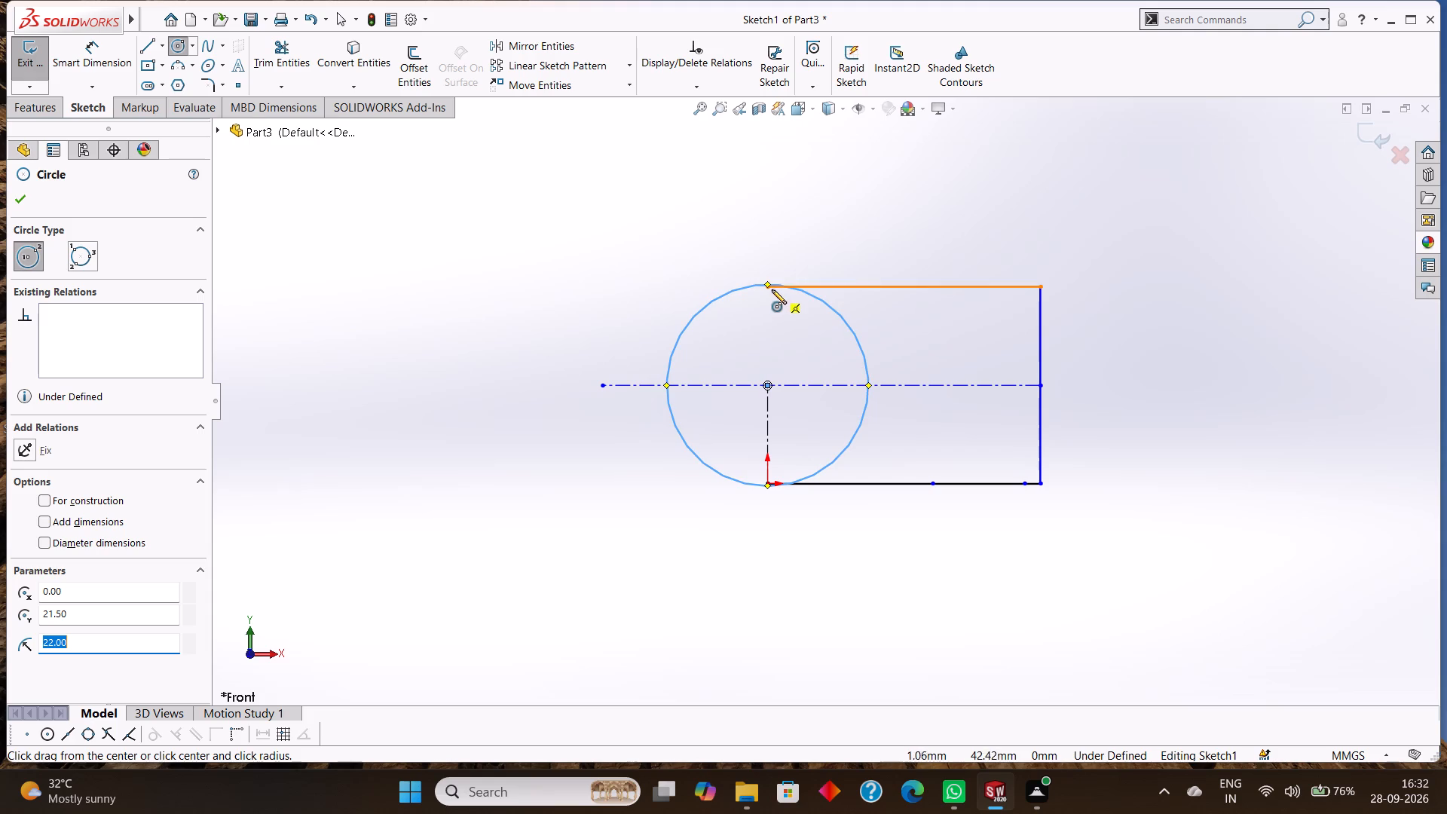
{"action": "scroll", "coordinate": [769, 286], "scroll_direction": "down", "scroll_amount": 3}
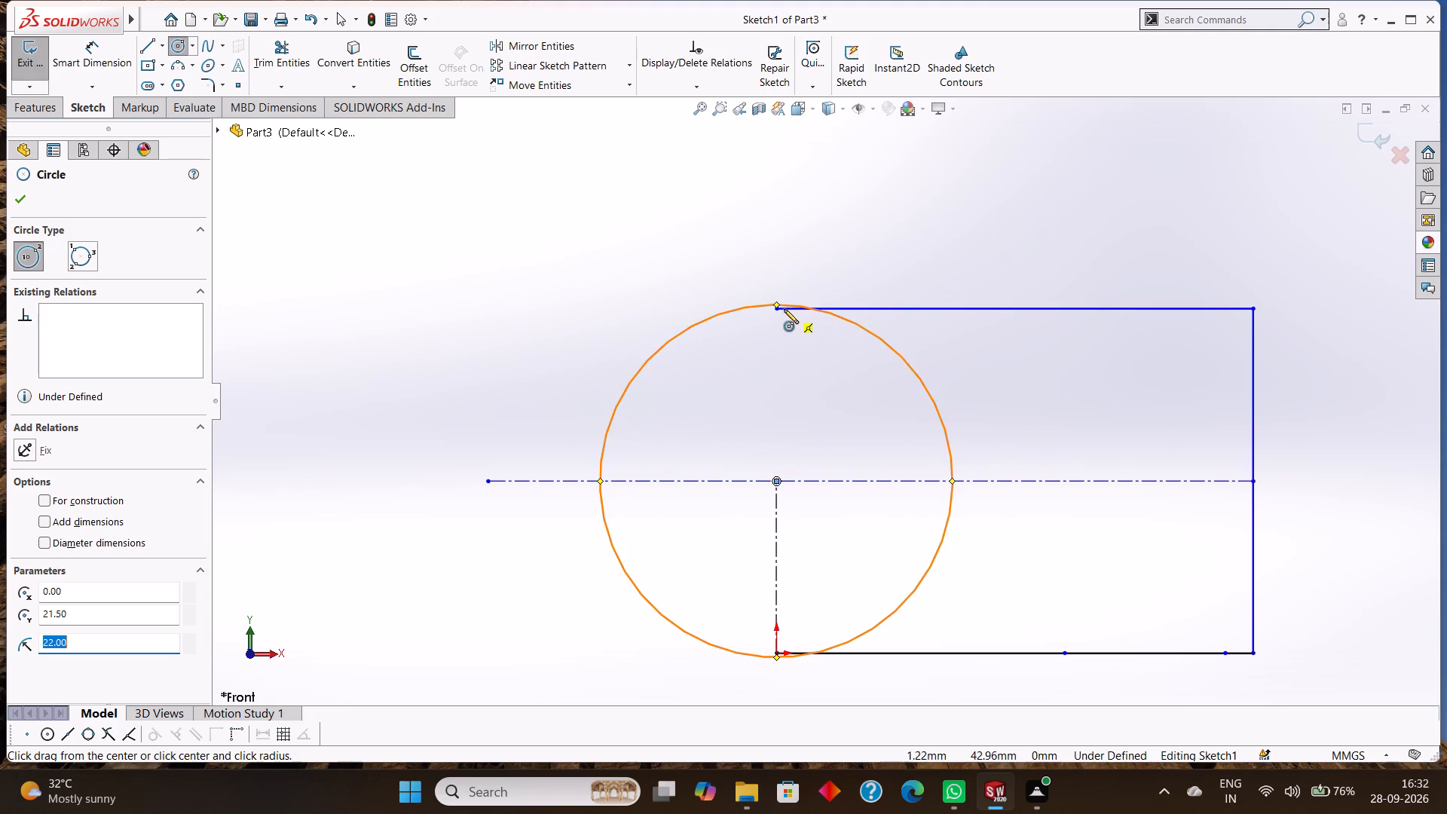
{"action": "scroll", "coordinate": [885, 317], "scroll_direction": "up", "scroll_amount": 1}
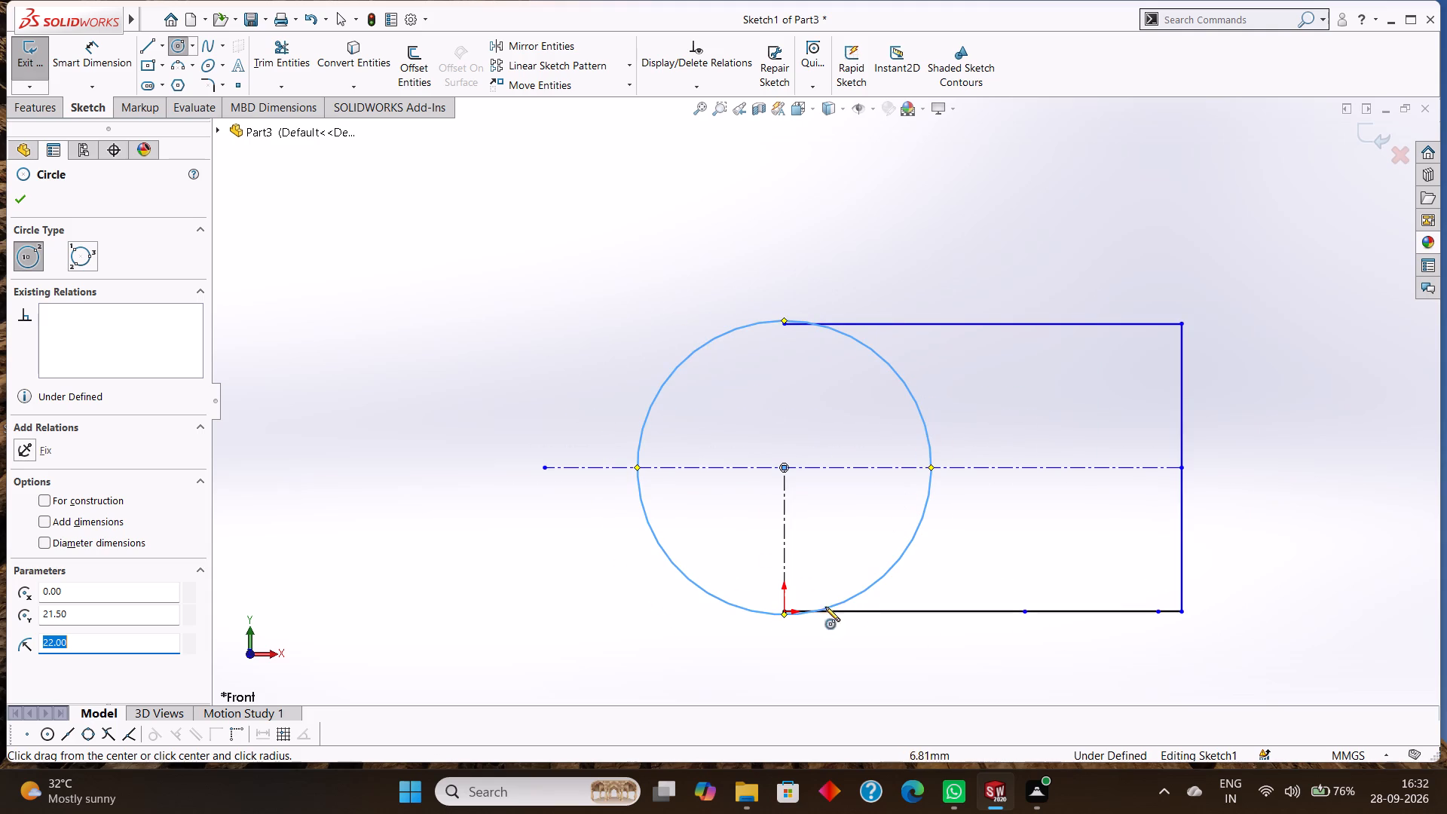
{"action": "scroll", "coordinate": [788, 617], "scroll_direction": "down", "scroll_amount": 3}
{"action": "scroll", "coordinate": [793, 571], "scroll_direction": "up", "scroll_amount": 1}
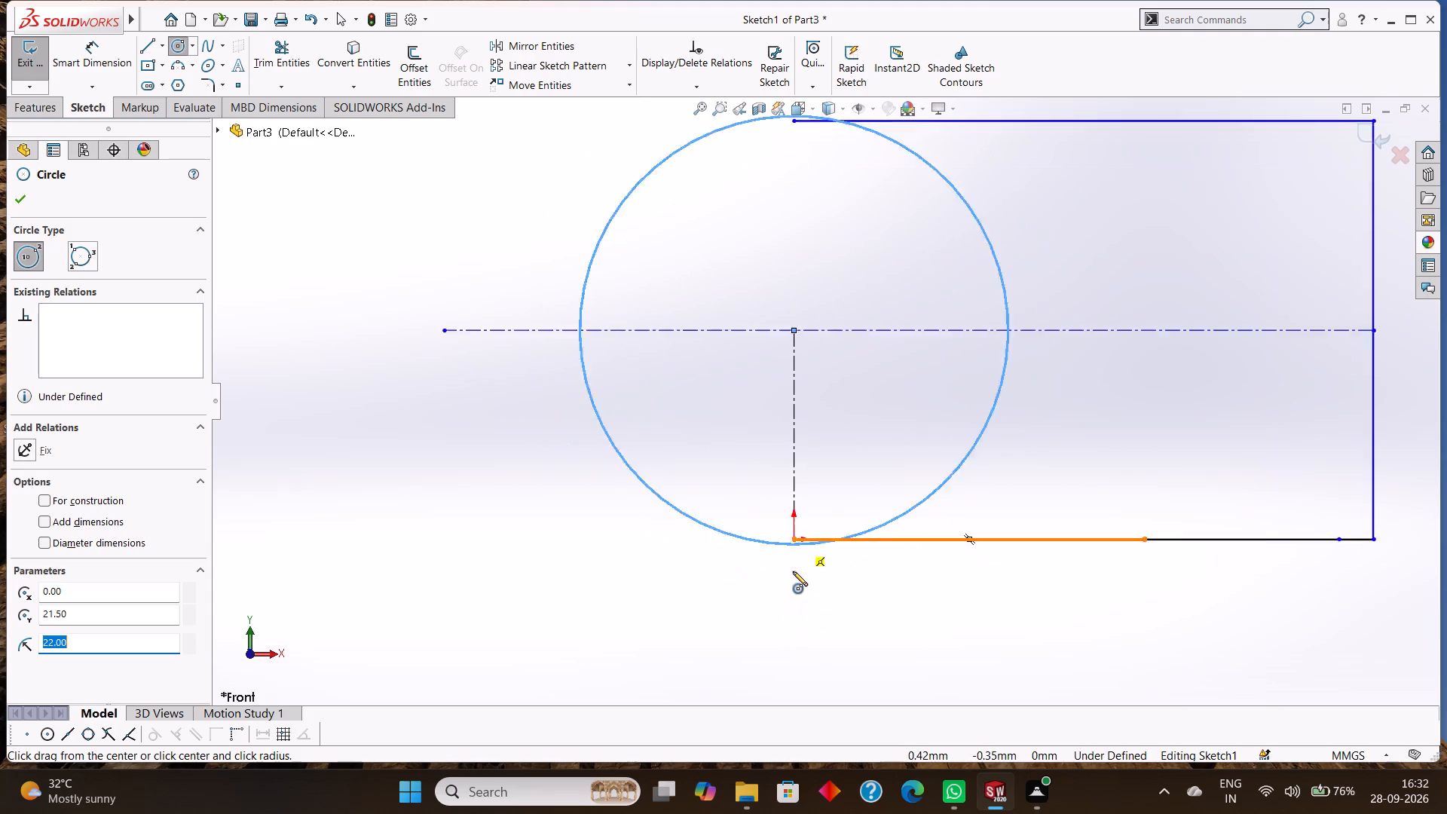
{"action": "scroll", "coordinate": [793, 571], "scroll_direction": "up", "scroll_amount": 2}
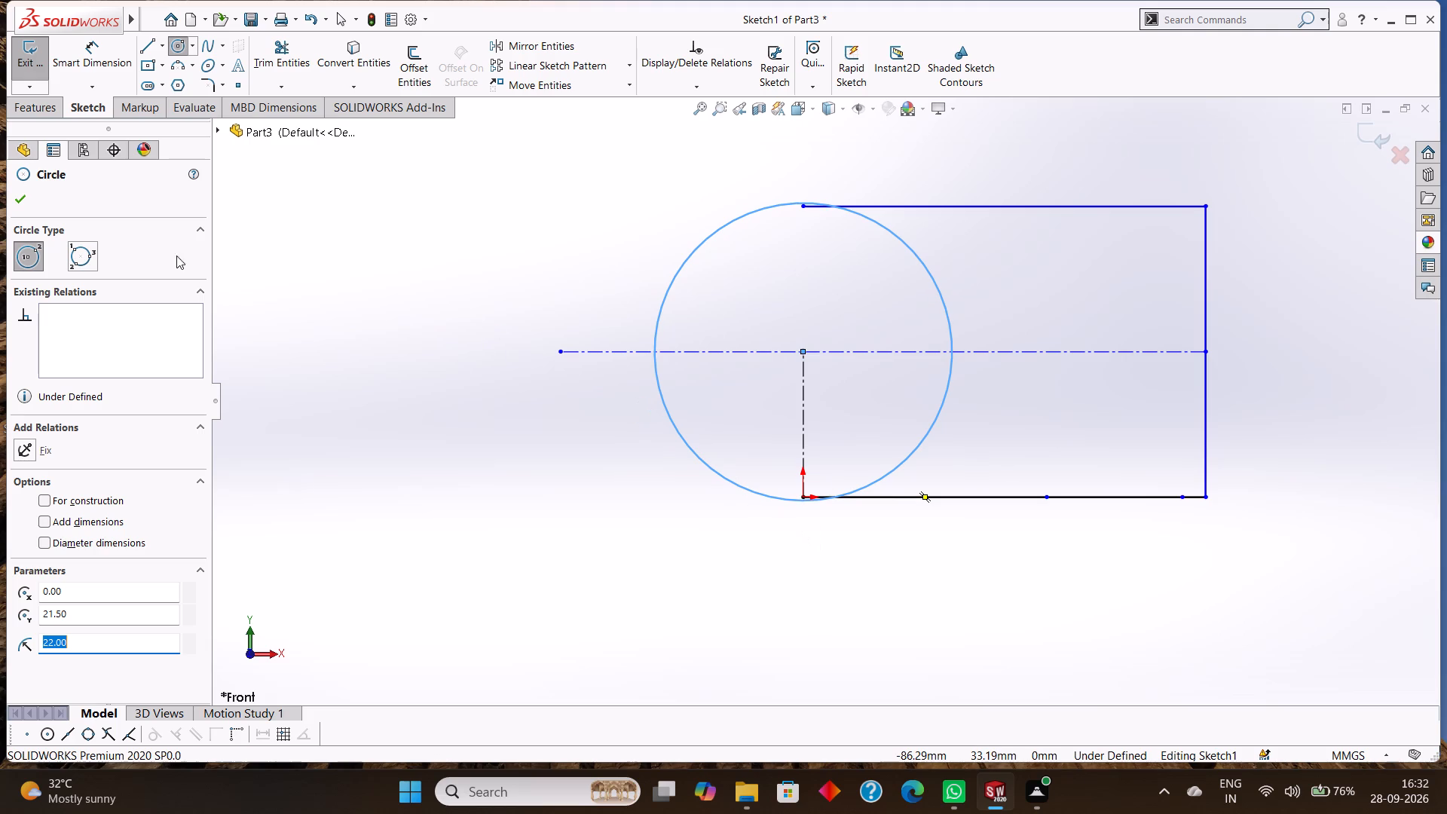
{"action": "left_click_drag", "start_coordinate": [127, 219], "coordinate": [107, 236]}
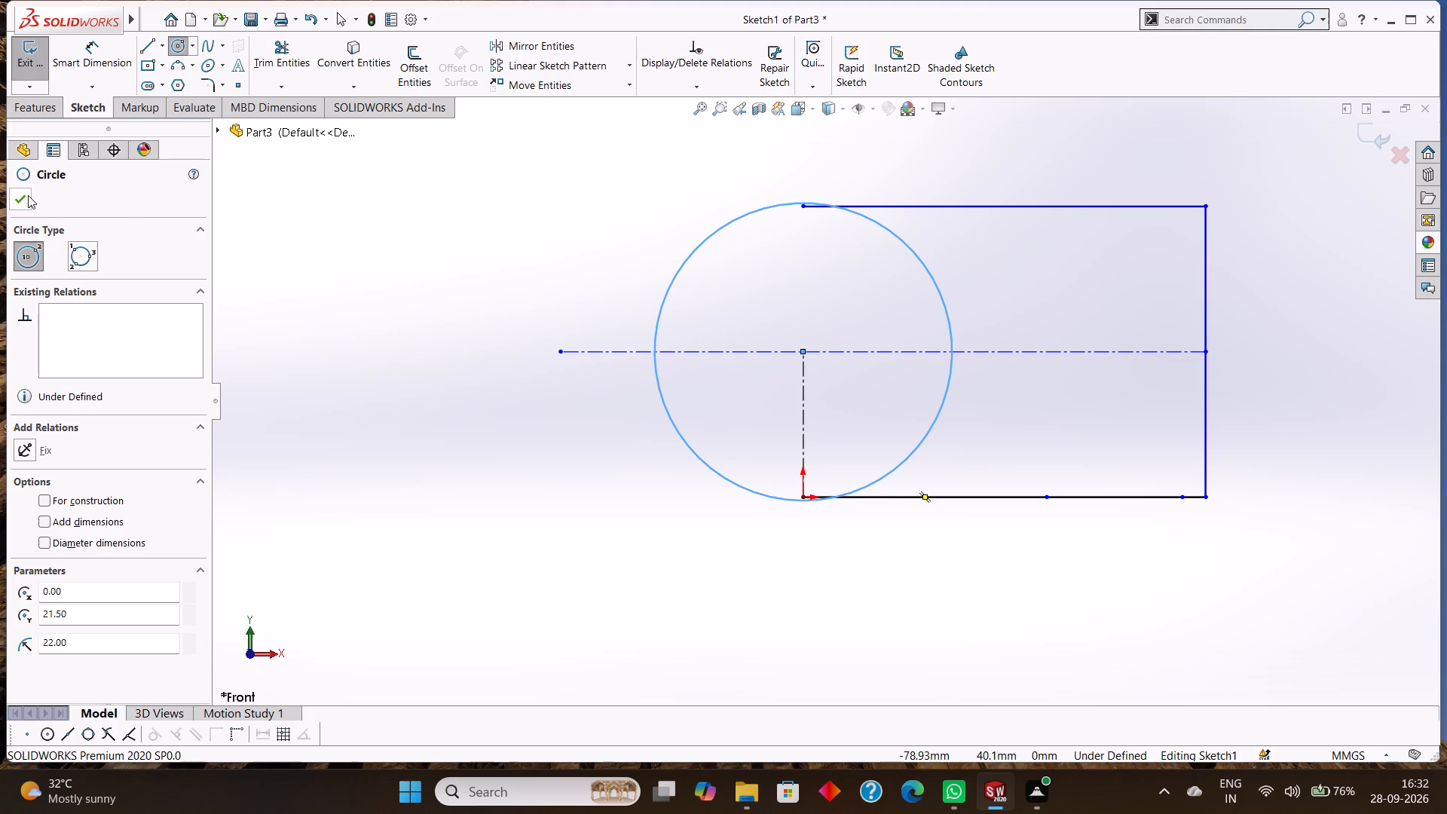
{"action": "left_click", "coordinate": [28, 195]}
Sketch a concentric circle of radius 25 mm around the 22 mm radius circle.
{"action": "left_click", "coordinate": [173, 44]}
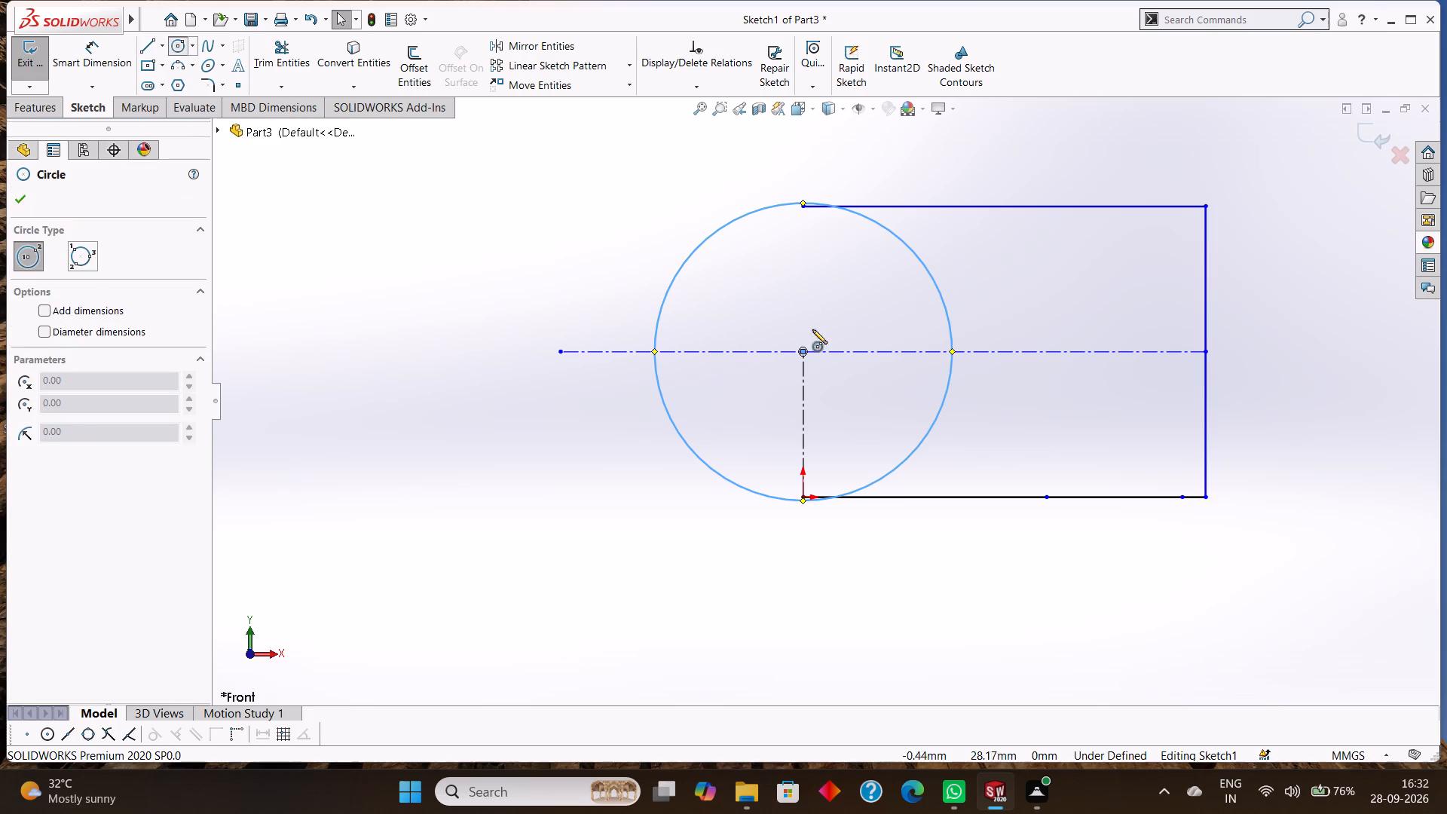
{"action": "left_click", "coordinate": [803, 351]}
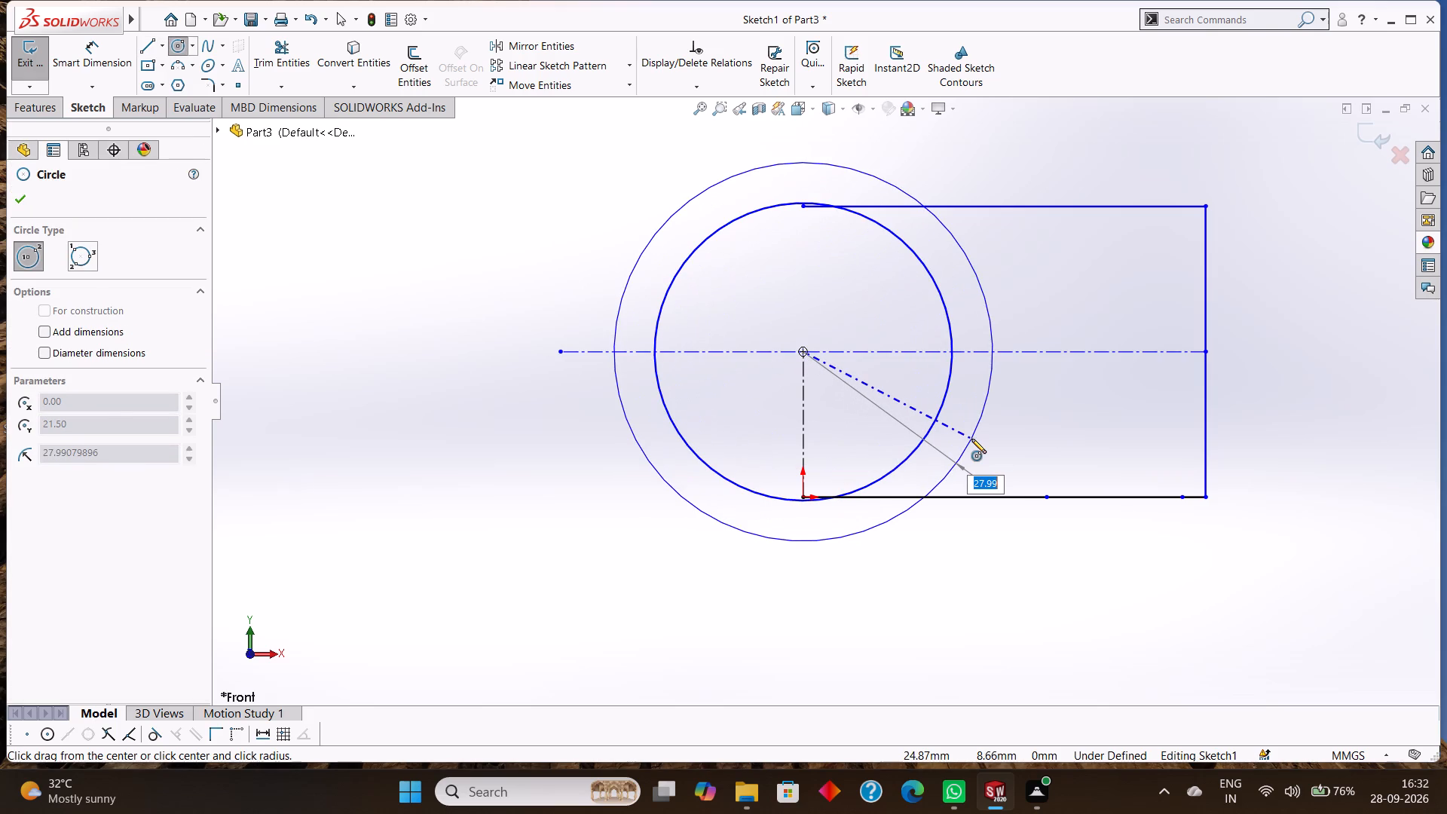
{"action": "type", "text": "25"}
{"action": "key", "text": "Return"}
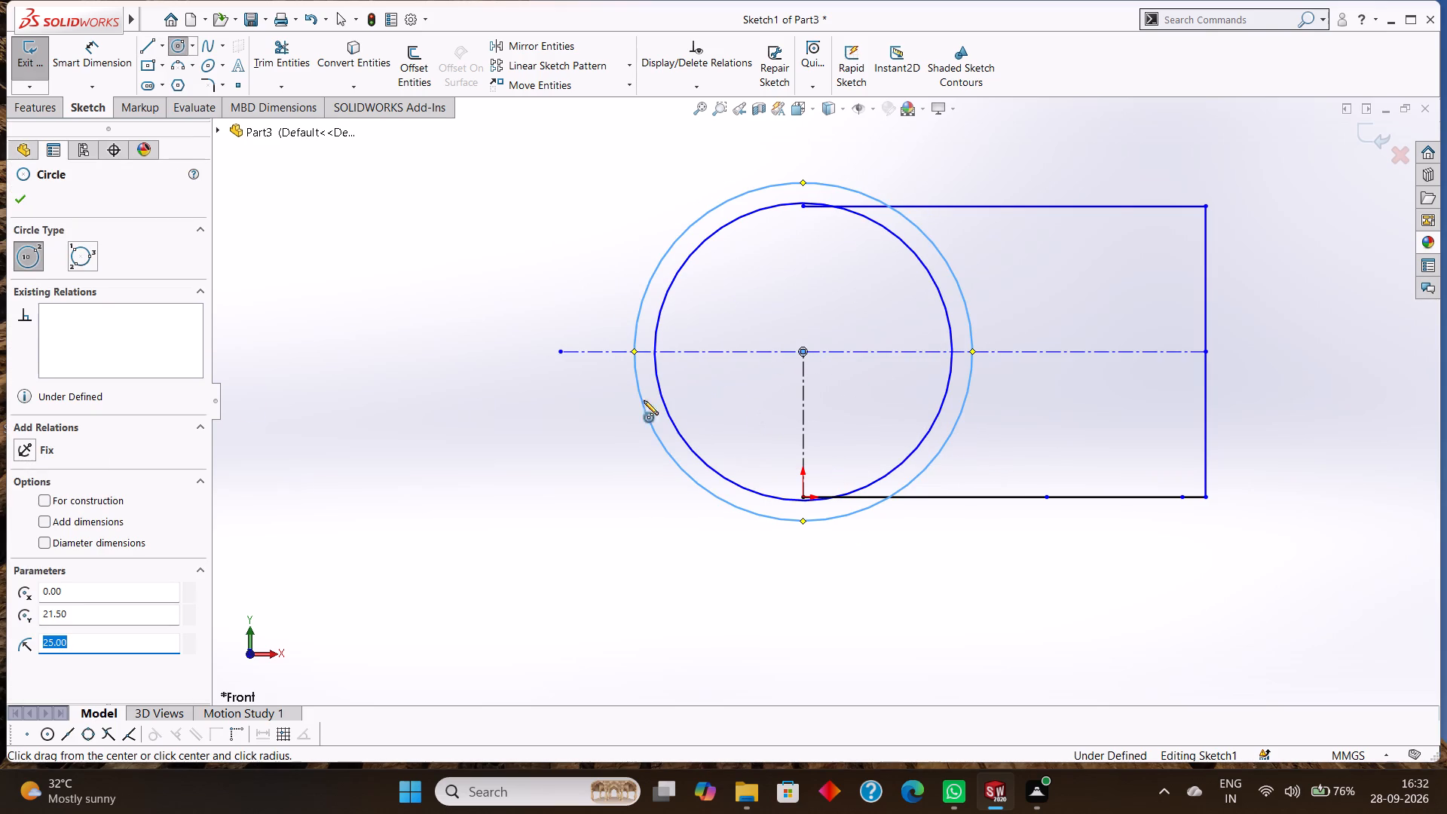
{"action": "left_click", "coordinate": [23, 199]}
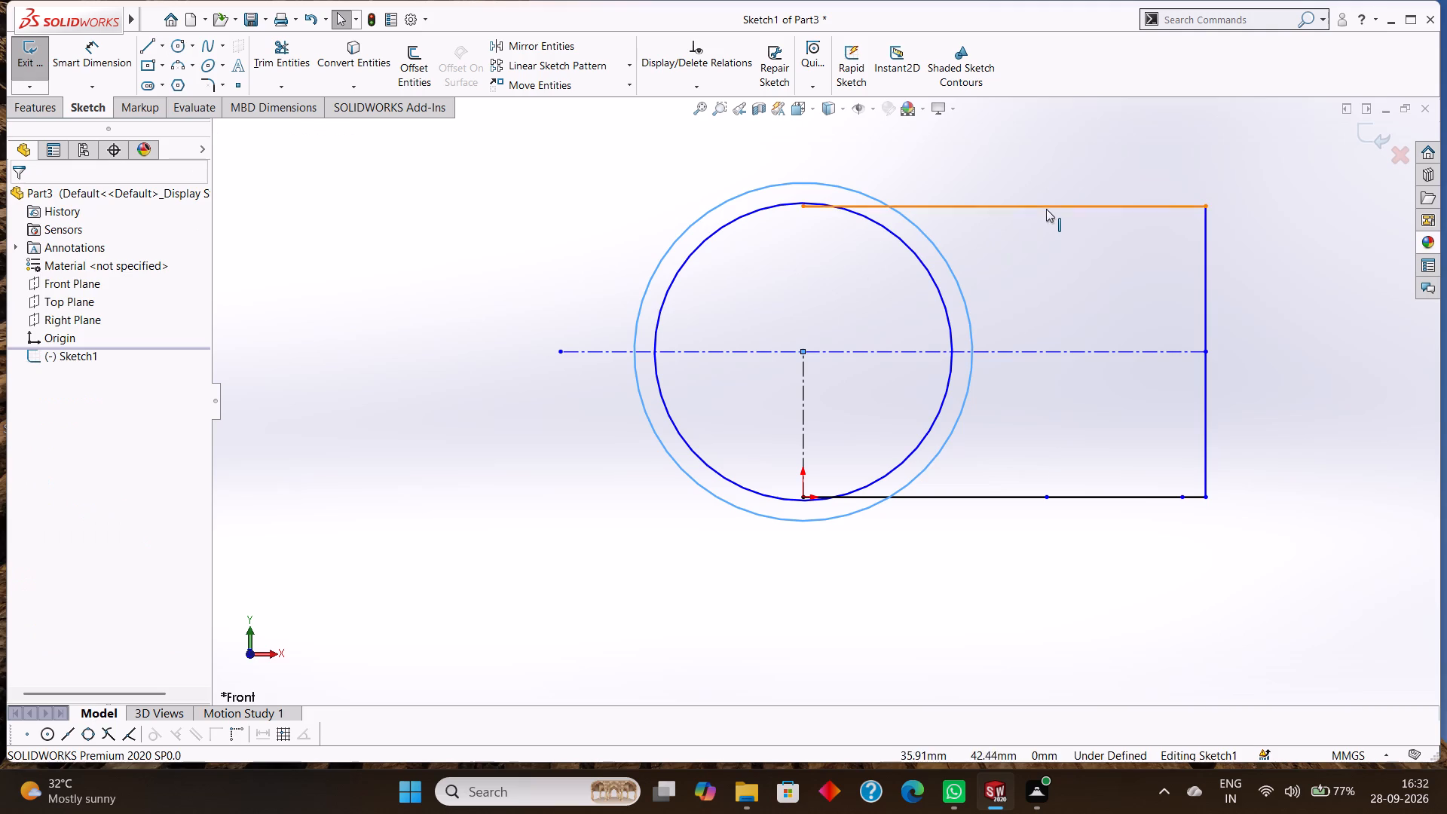
Delete the upper horizontal line and the three collinear lower segments of the profile, keeping the vertical line, circles and centerlines.
{"action": "right_click", "coordinate": [1046, 208]}
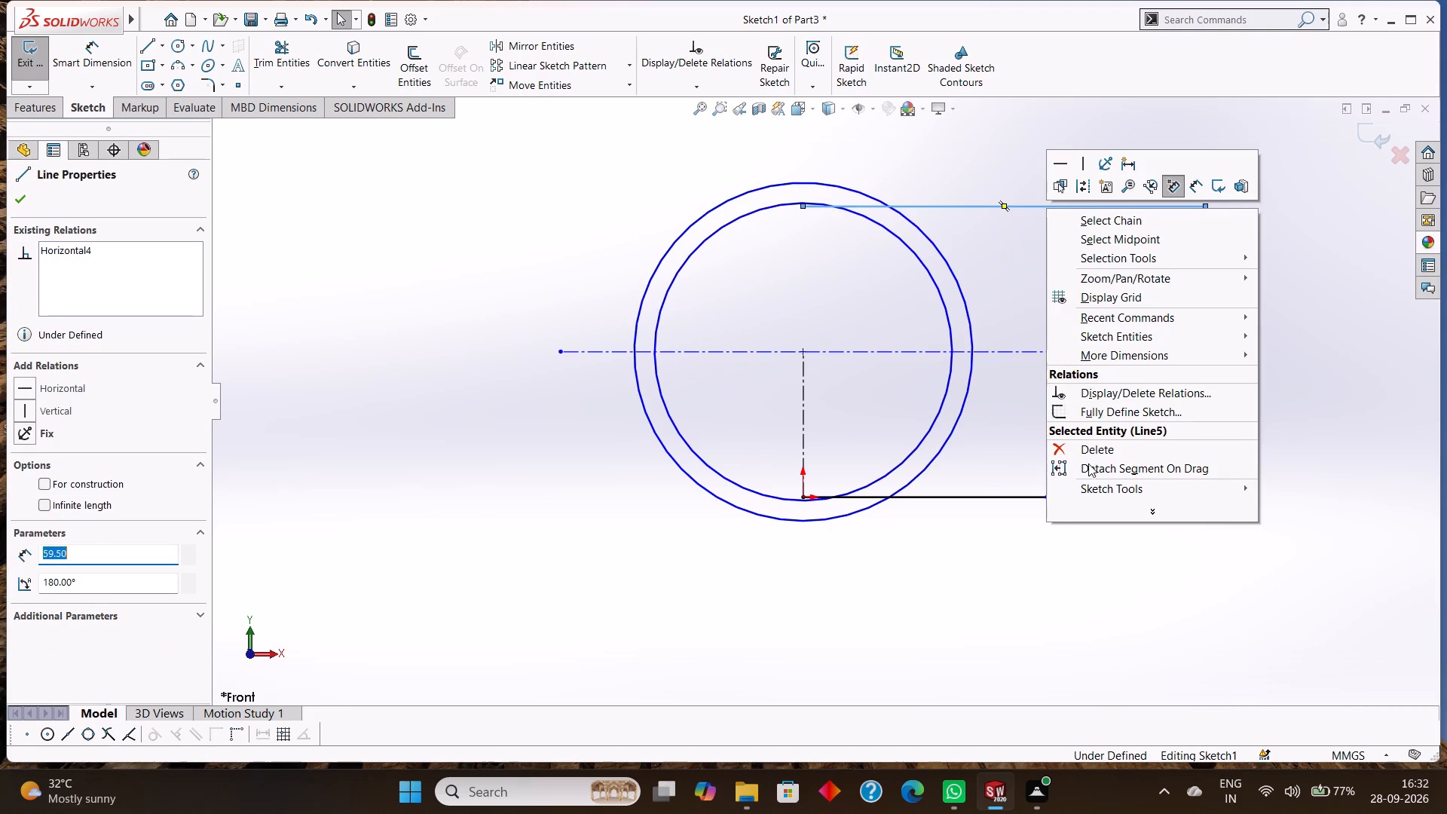
{"action": "left_click", "coordinate": [1090, 452]}
{"action": "right_click", "coordinate": [1005, 498]}
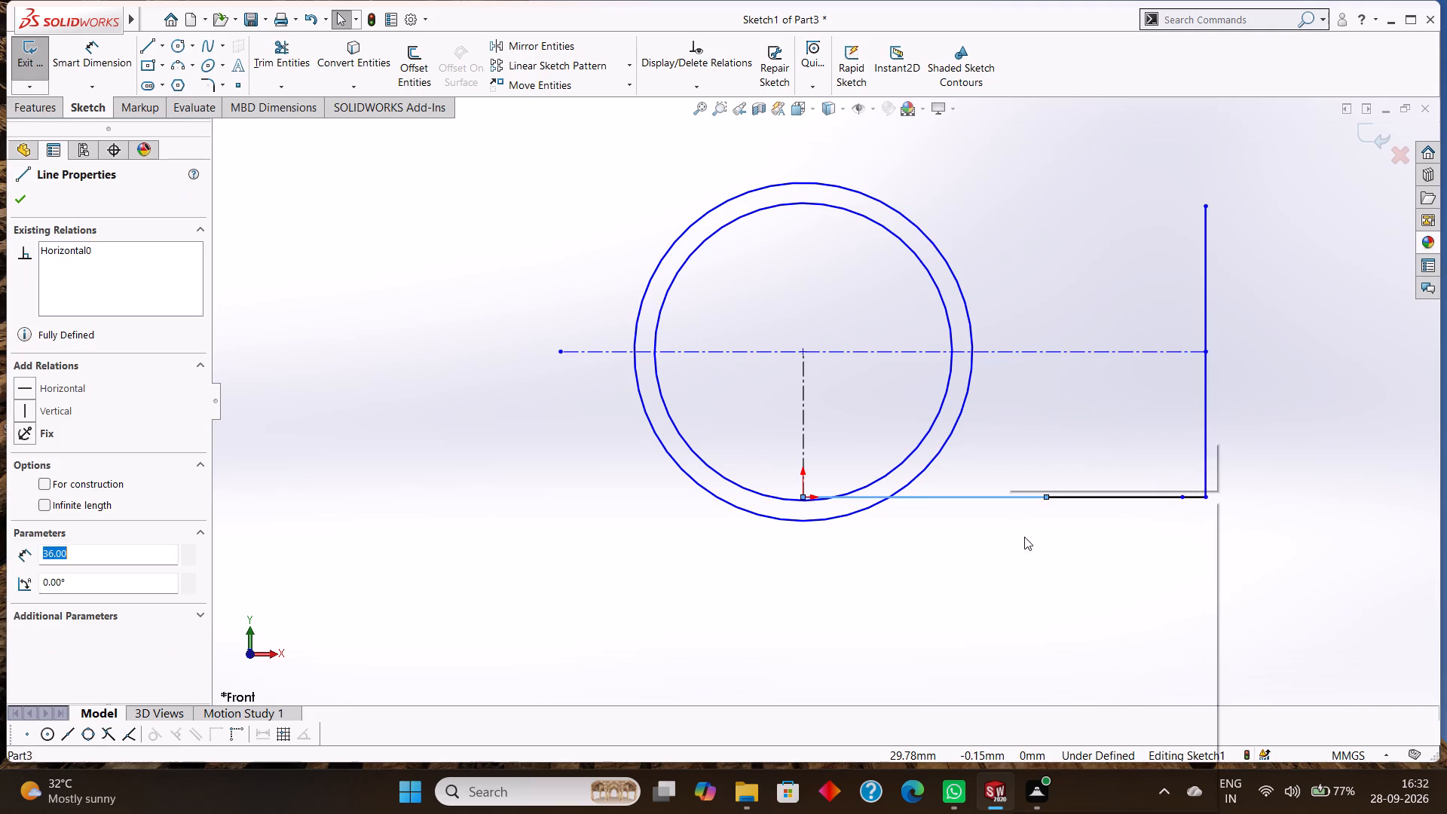
{"action": "left_click", "coordinate": [1054, 743]}
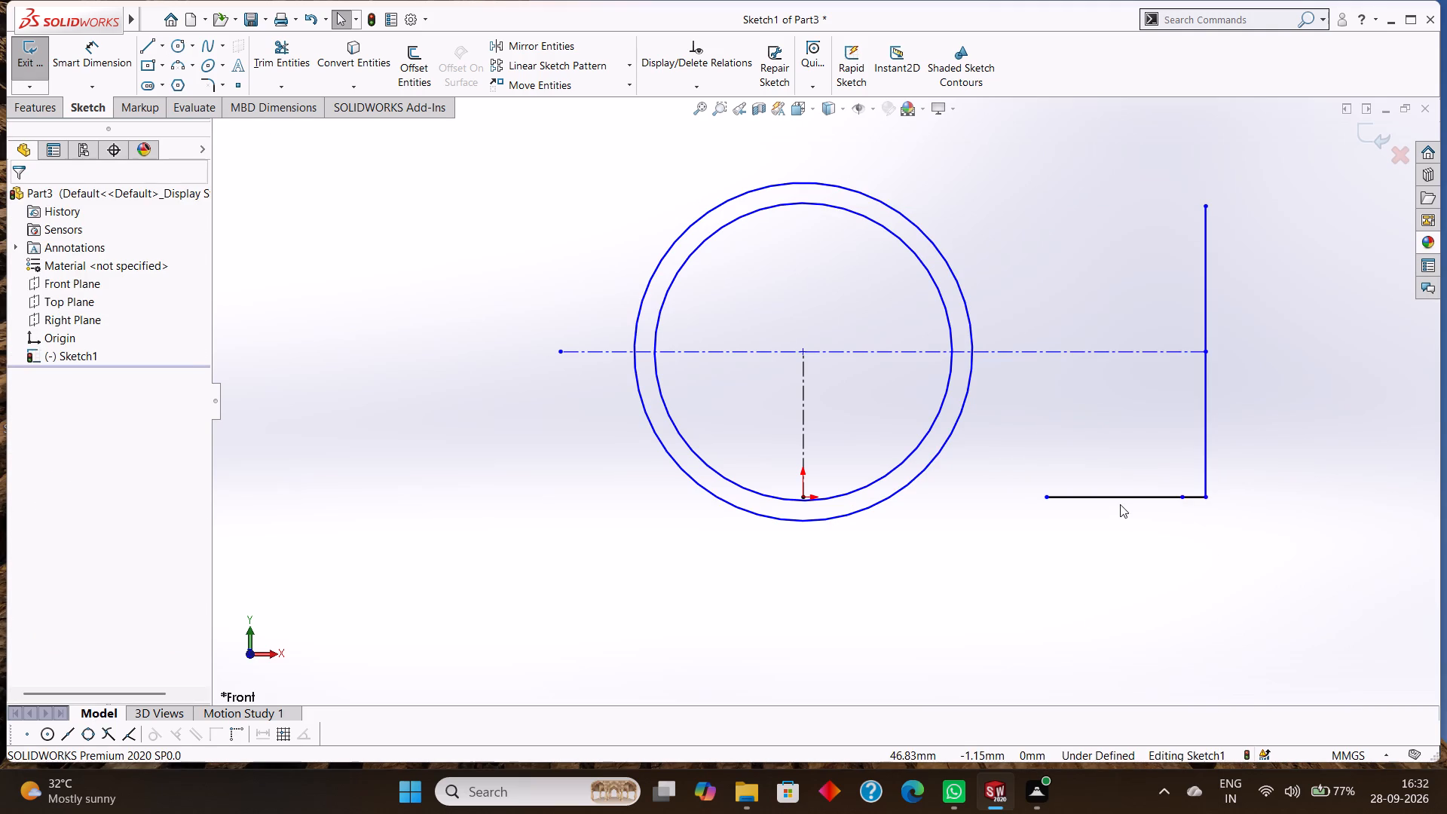
{"action": "right_click", "coordinate": [1119, 498]}
{"action": "left_click", "coordinate": [1170, 739]}
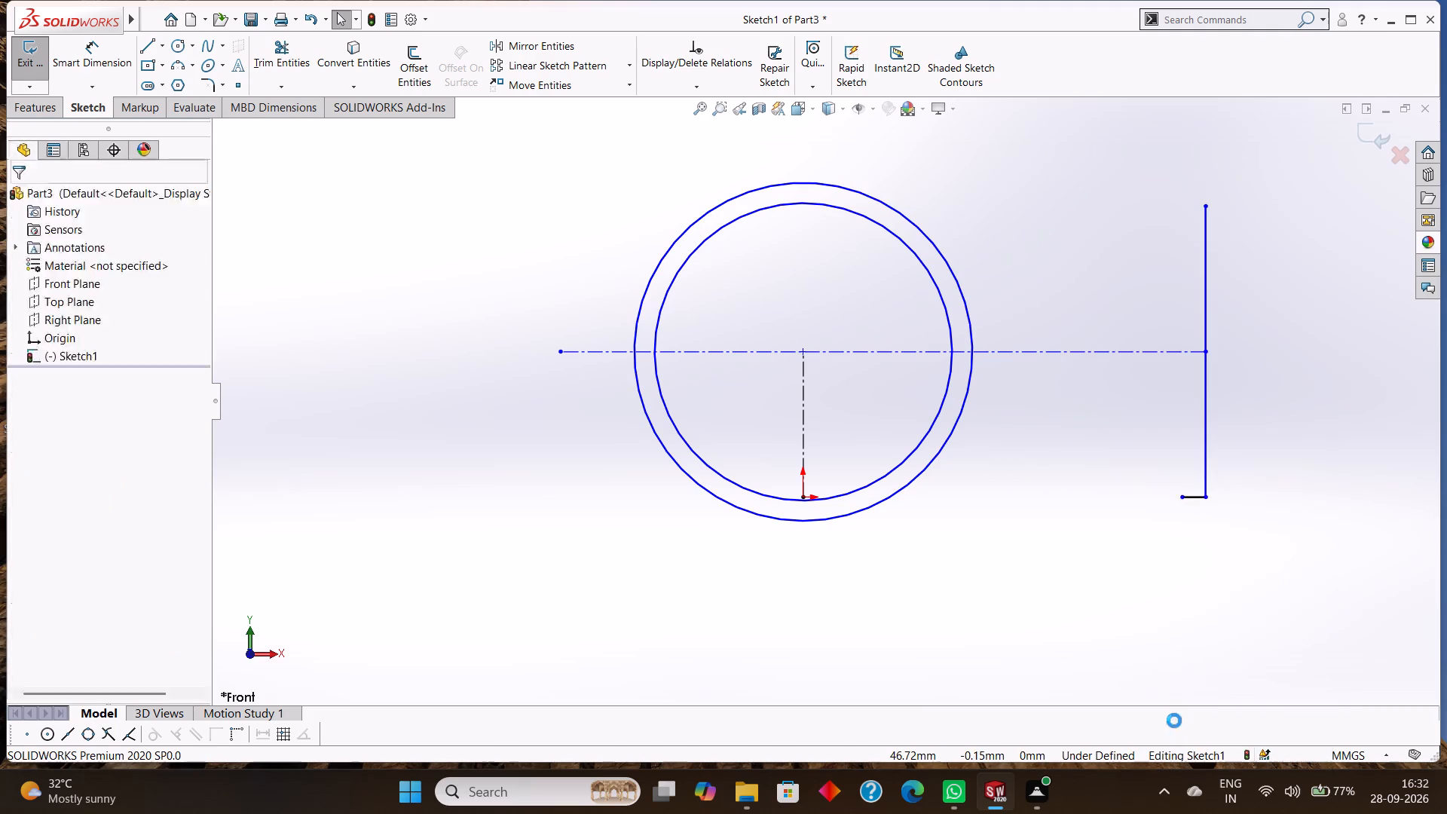
{"action": "right_click", "coordinate": [1190, 498]}
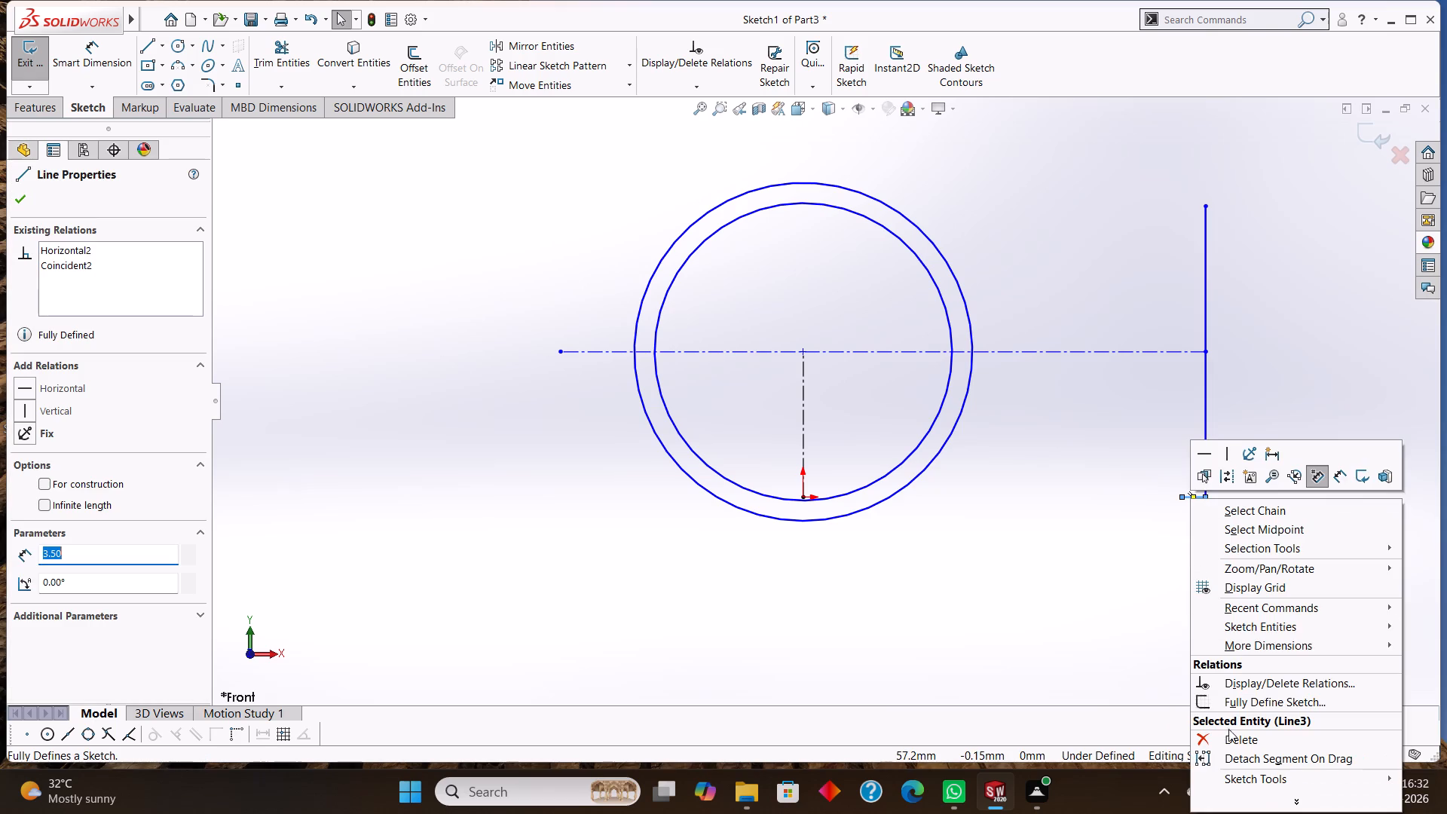
{"action": "left_click", "coordinate": [1231, 737]}
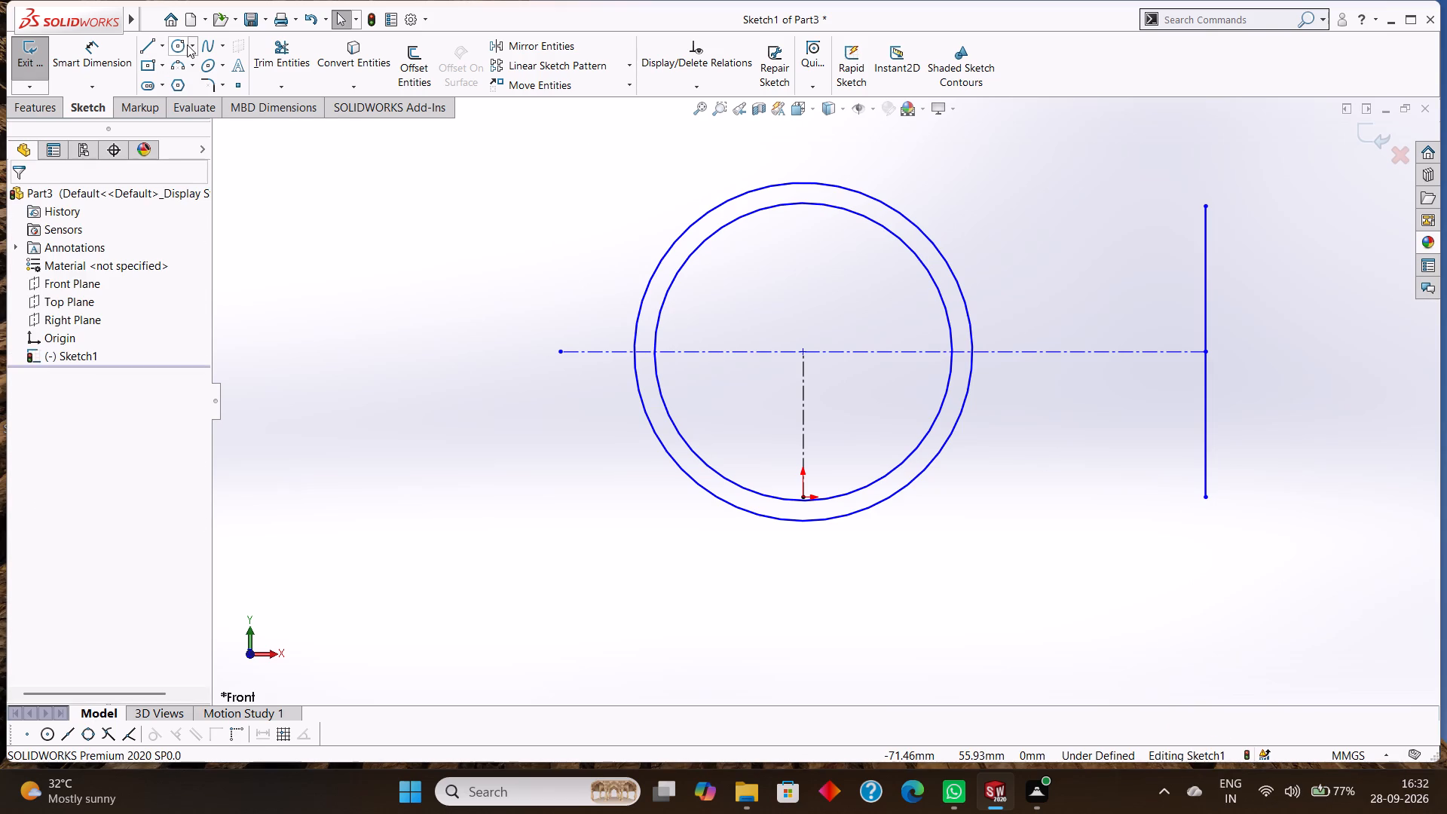
Draw a 59.5 mm horizontal line from the top of the outer circle to directly above the vertical line.
{"action": "left_click", "coordinate": [151, 44]}
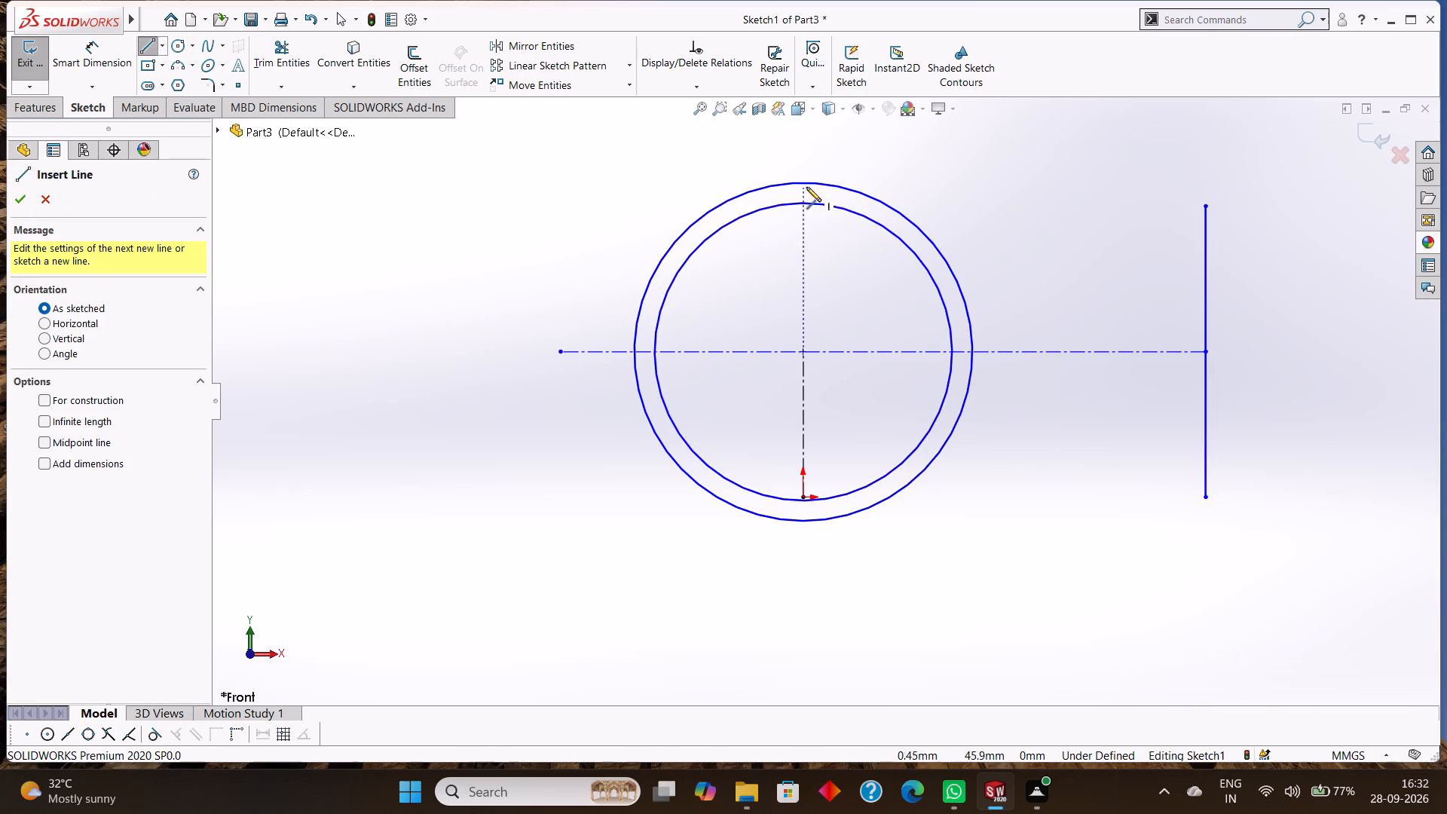
{"action": "left_click", "coordinate": [802, 183]}
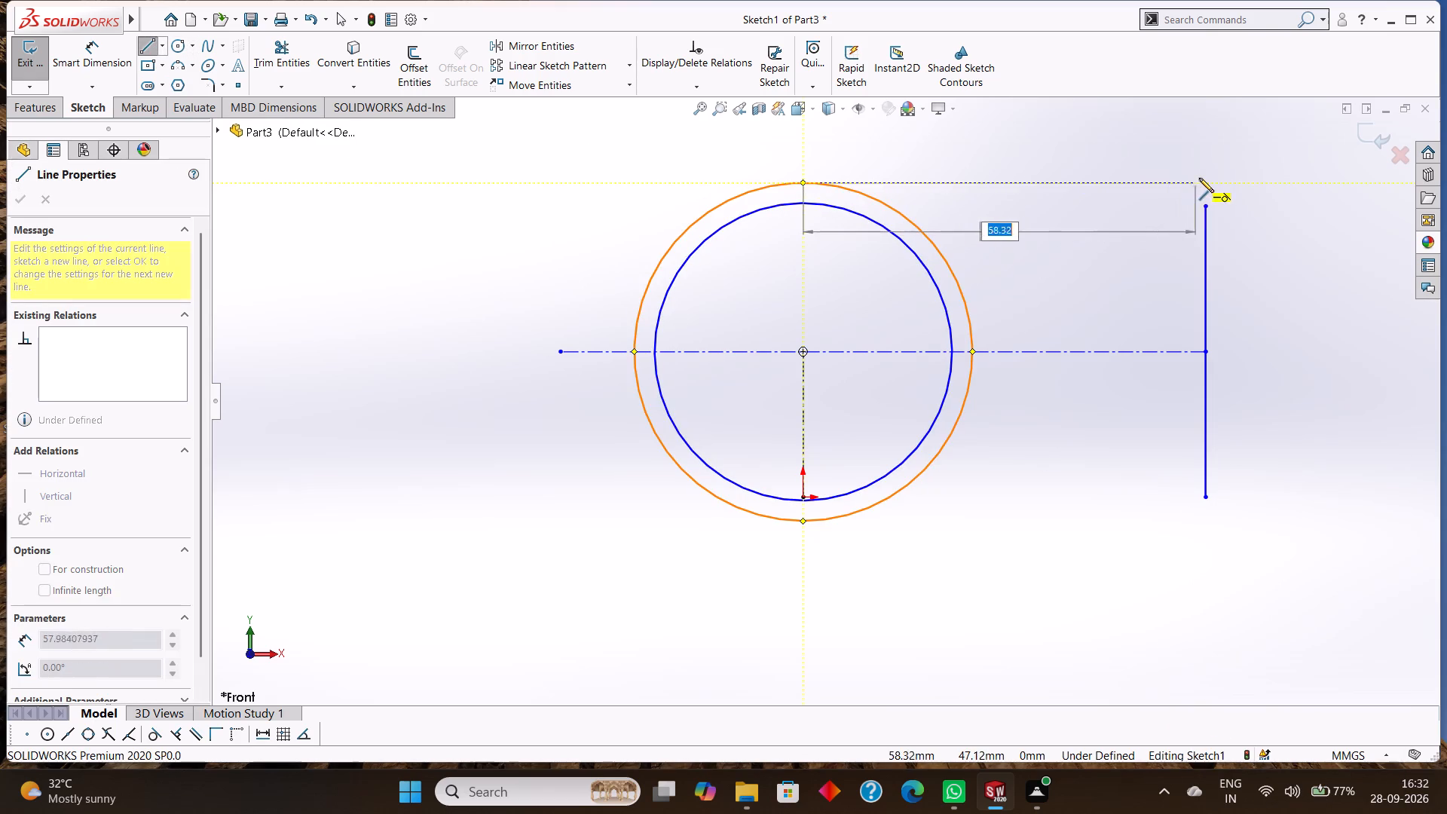
{"action": "left_click", "coordinate": [1204, 182]}
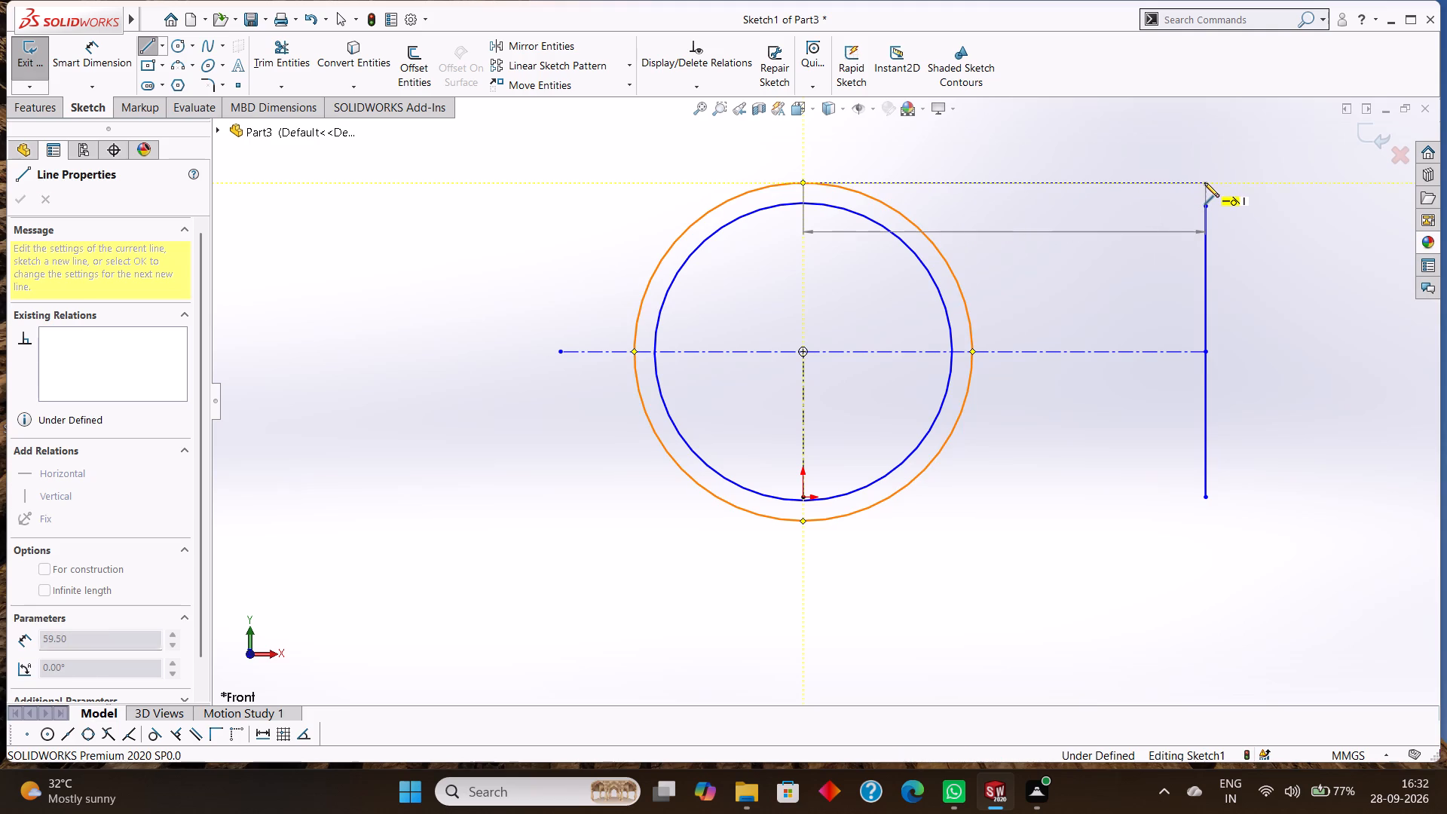
{"action": "right_click", "coordinate": [1236, 186]}
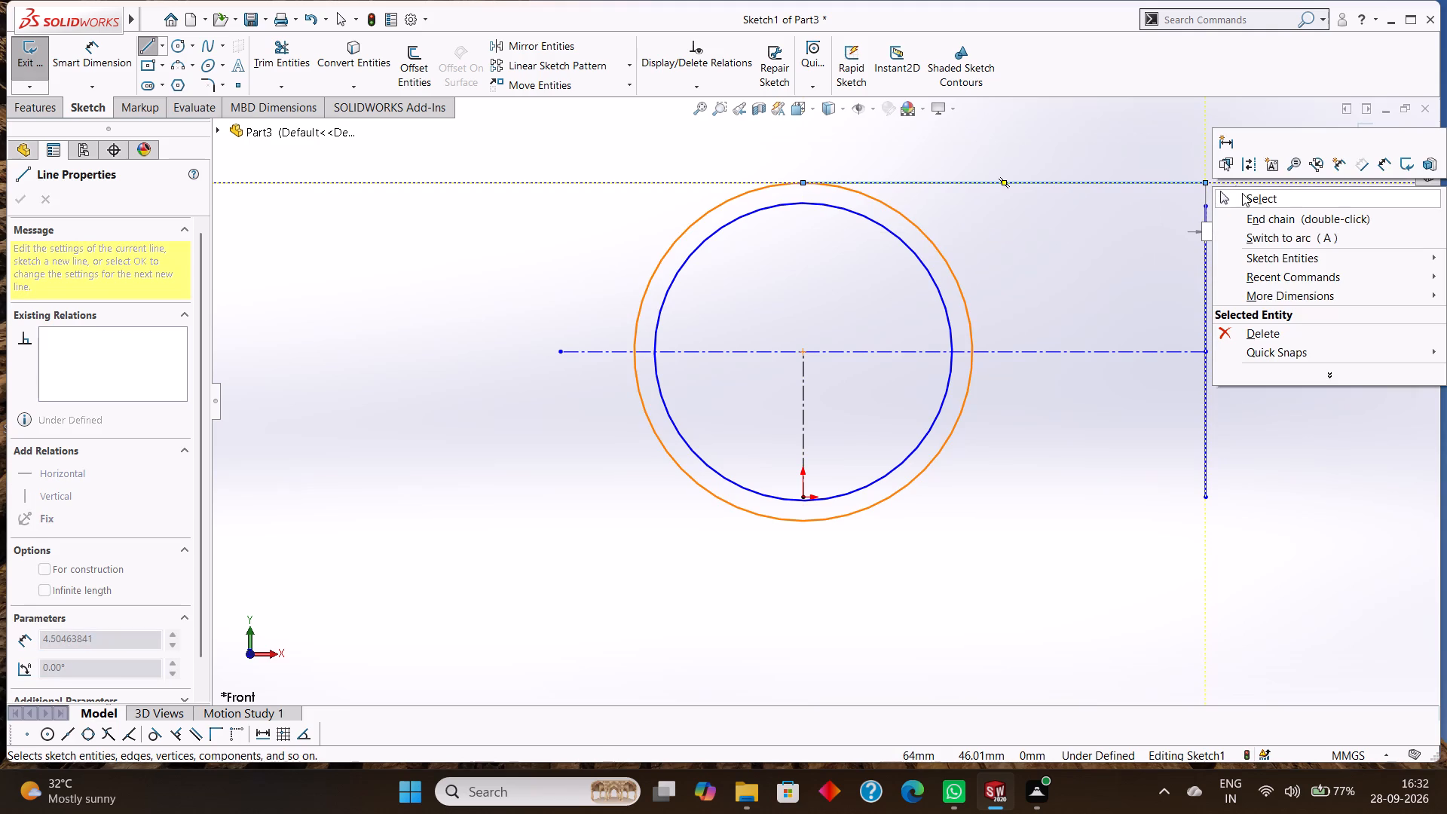
{"action": "left_click", "coordinate": [1242, 193]}
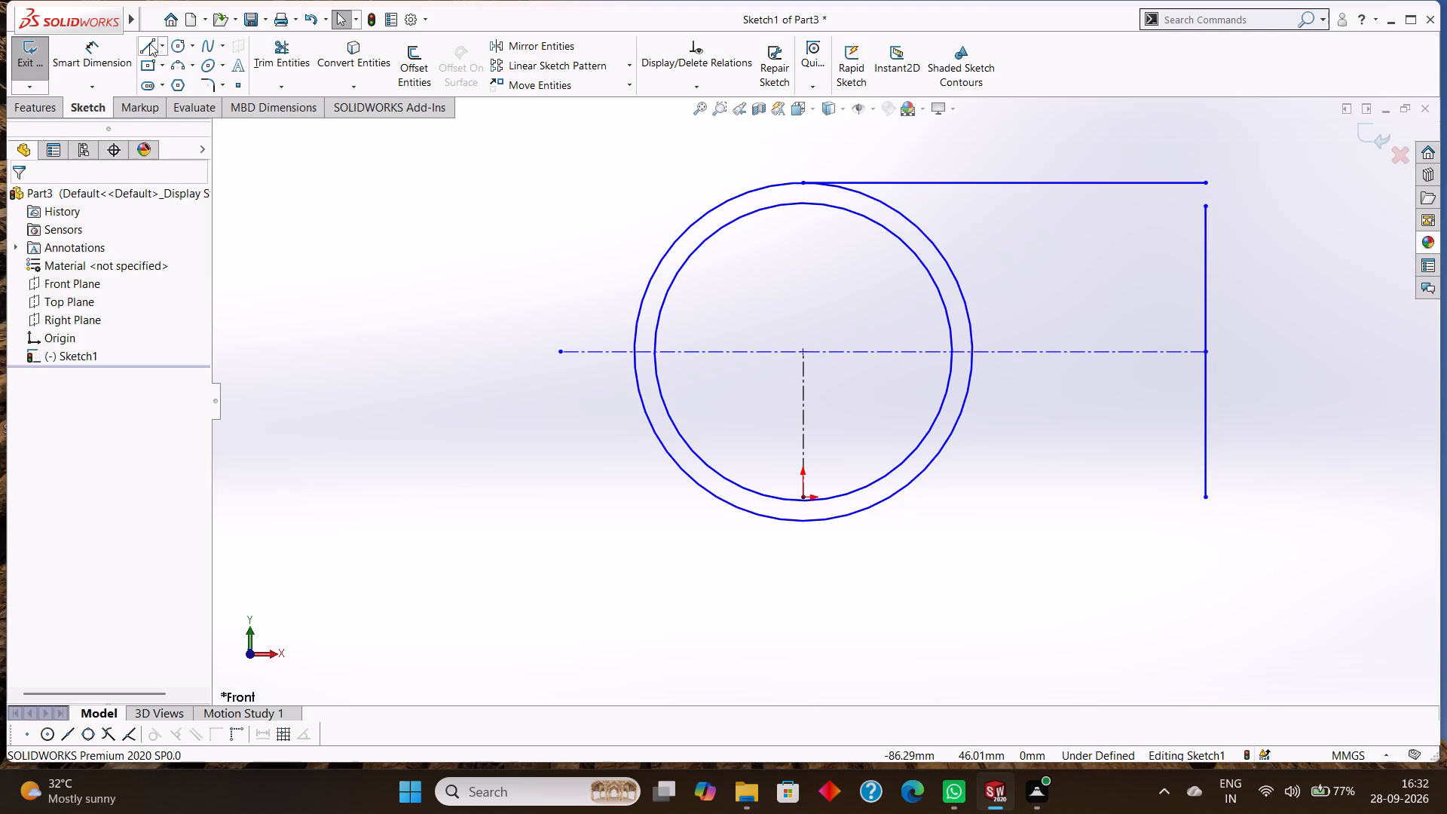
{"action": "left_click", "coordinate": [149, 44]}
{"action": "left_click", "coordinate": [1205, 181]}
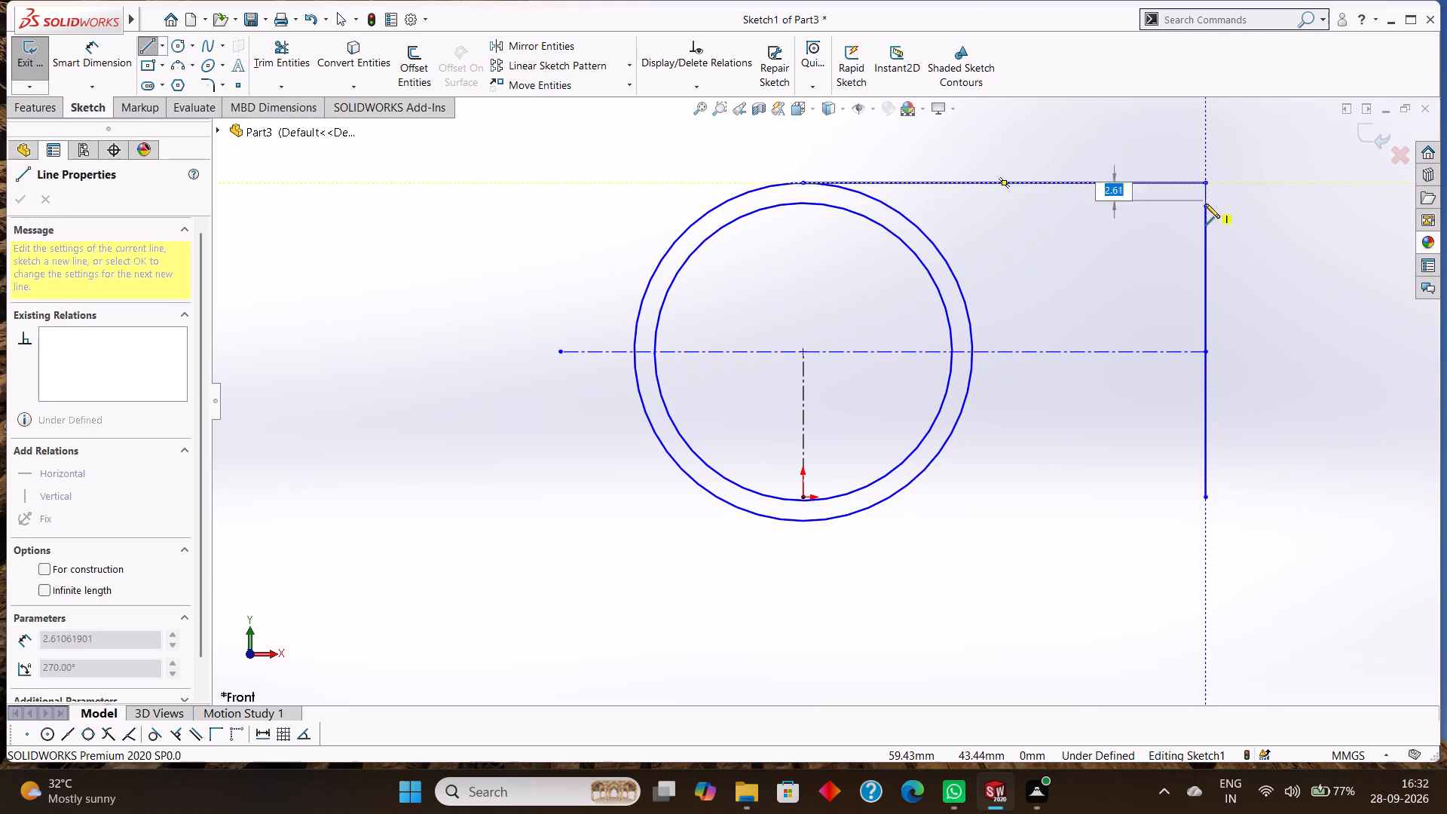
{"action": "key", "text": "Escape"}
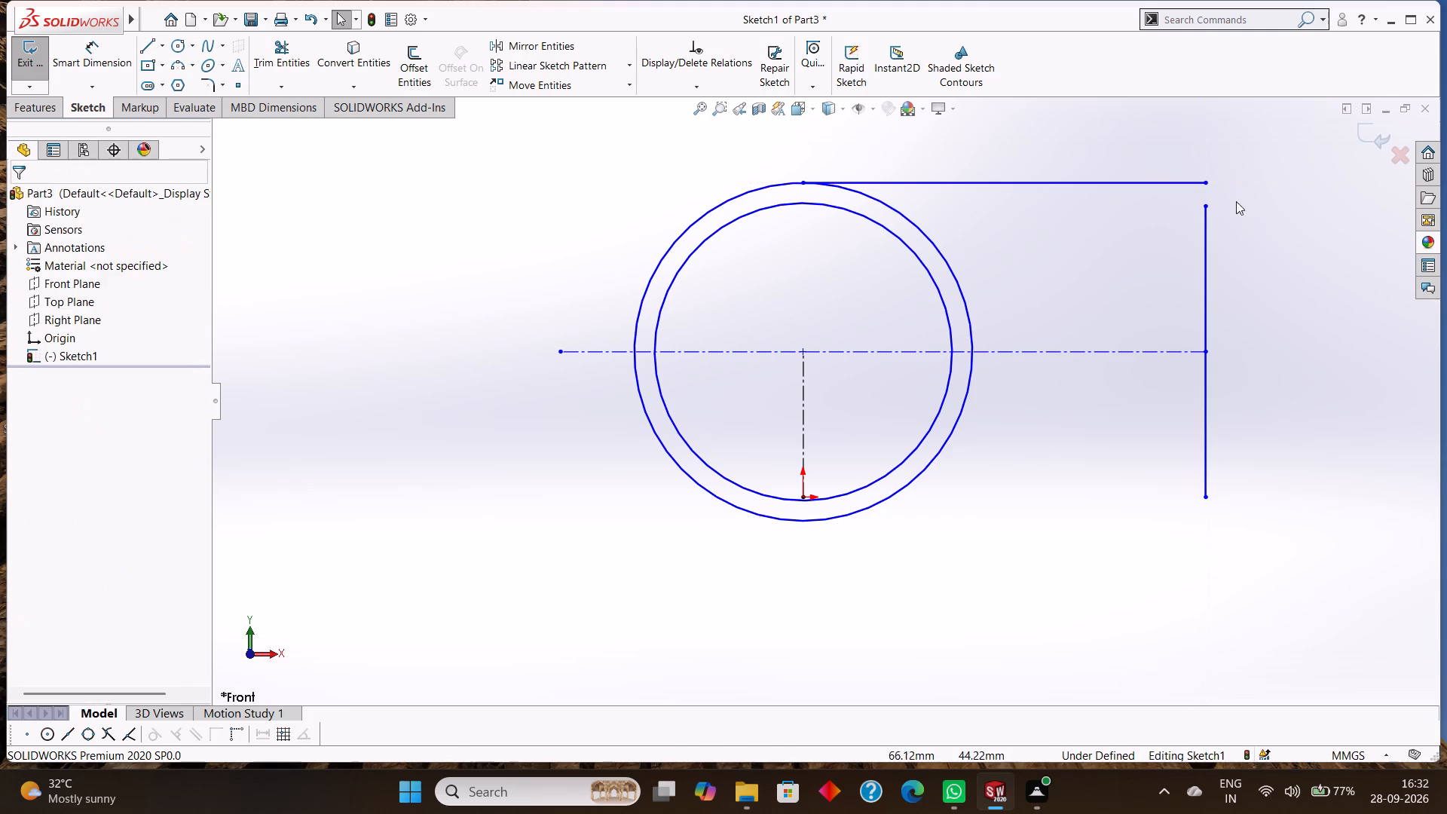
Draw a line about 59.5 mm long from the bottom of the inner circle to the vertical line's lower endpoint.
{"action": "left_click", "coordinate": [150, 47]}
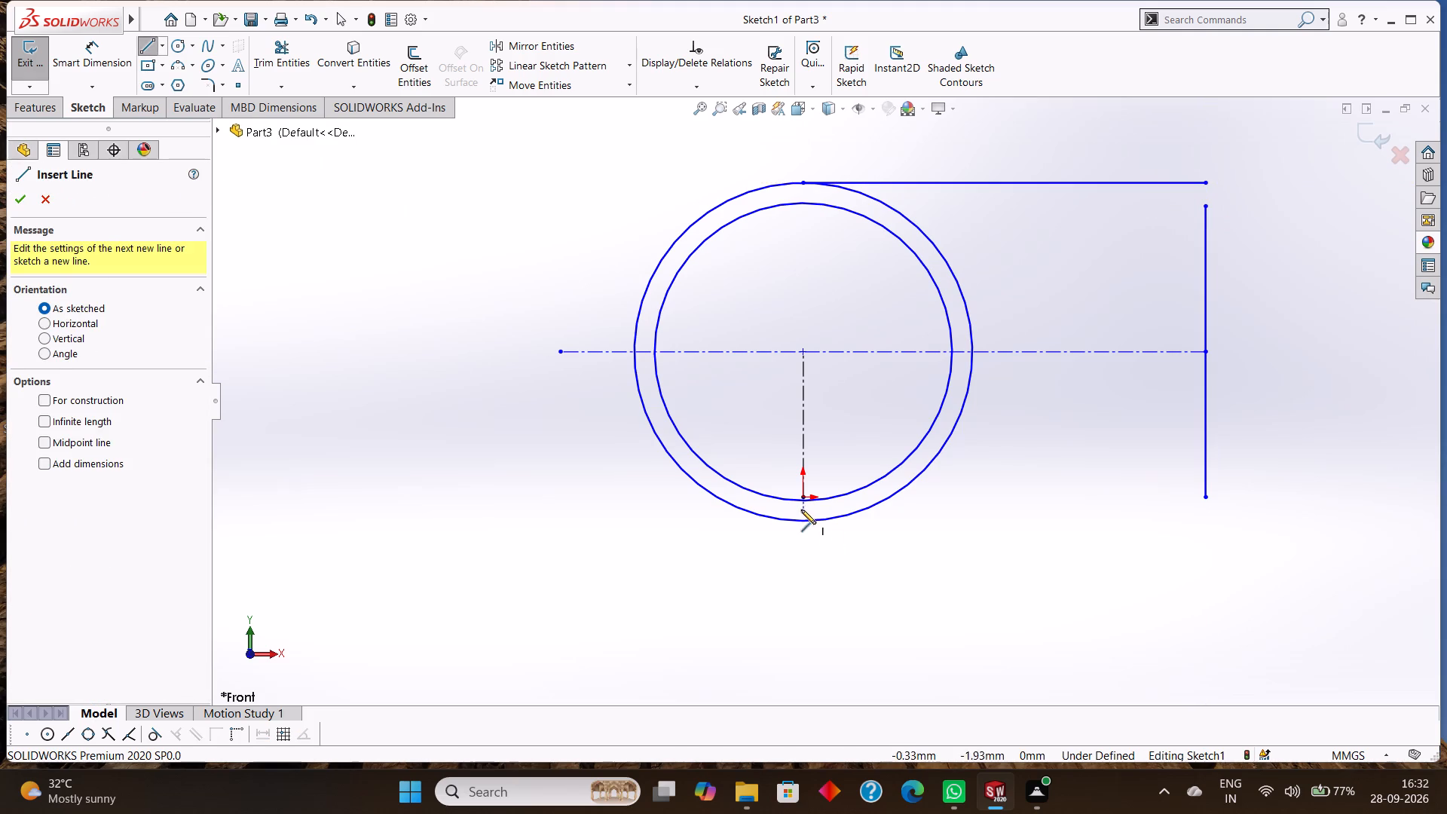
{"action": "scroll", "coordinate": [804, 501], "scroll_direction": "down", "scroll_amount": 4}
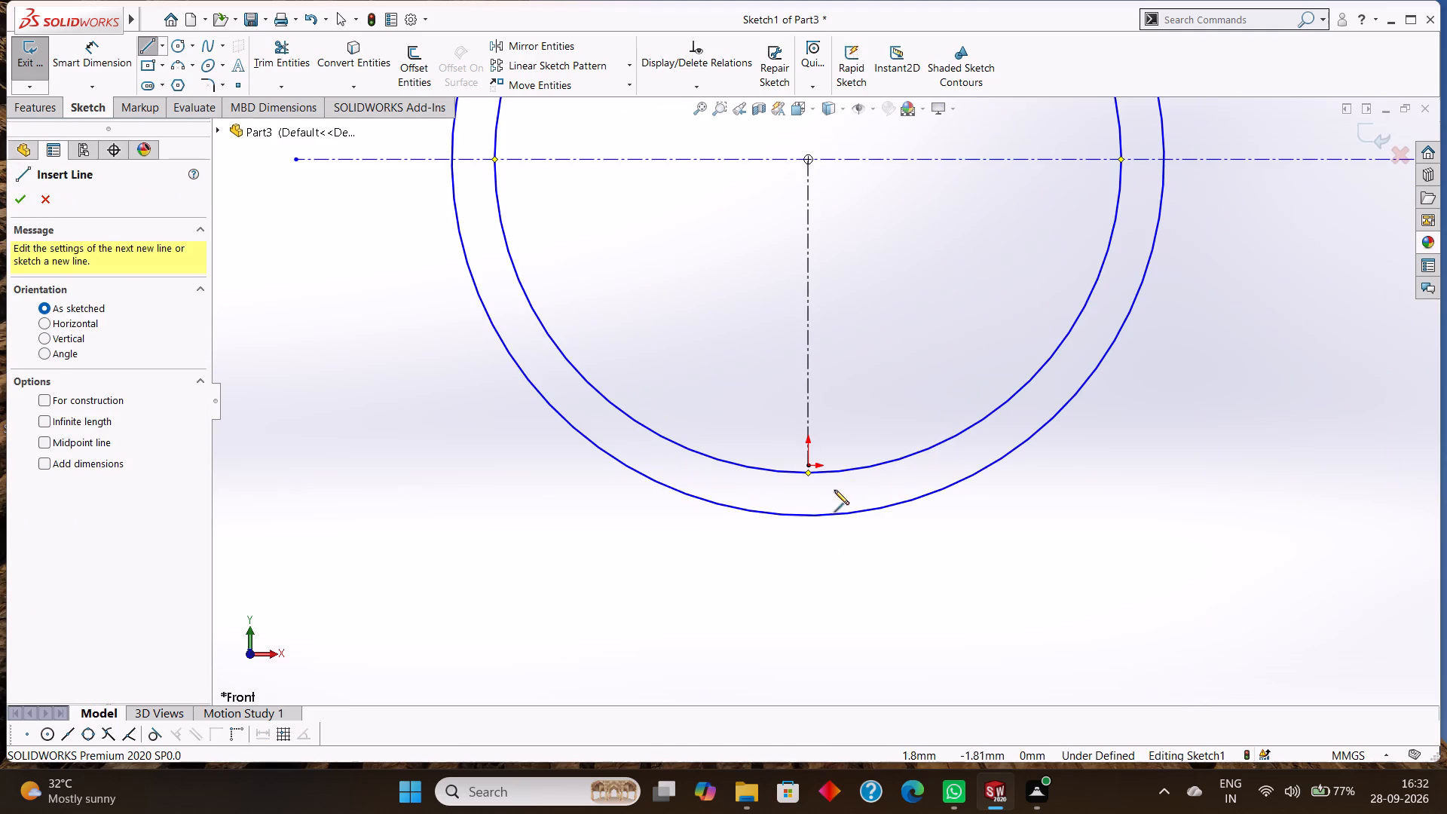
{"action": "scroll", "coordinate": [810, 474], "scroll_direction": "up", "scroll_amount": 2}
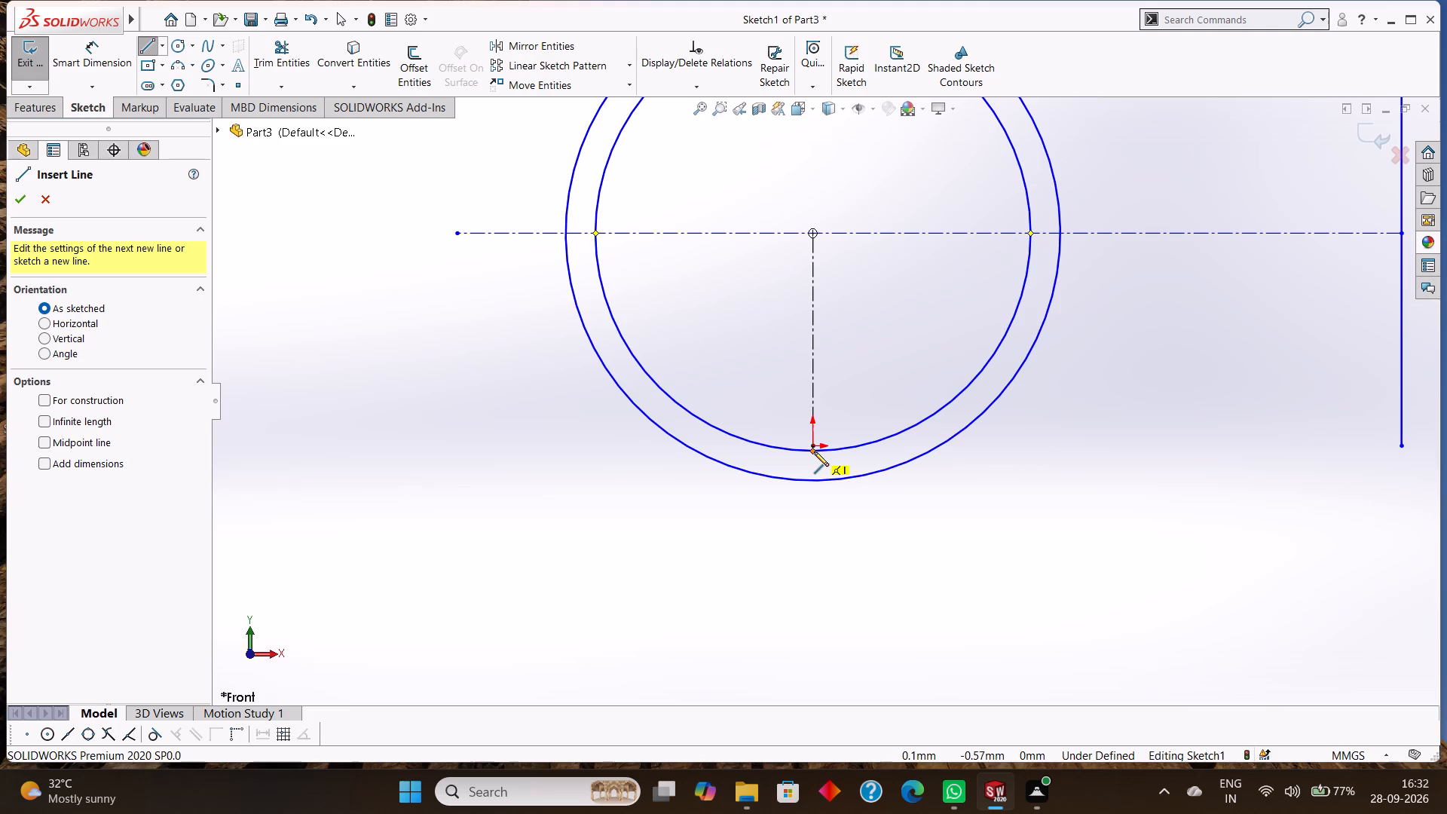
{"action": "left_click", "coordinate": [814, 451]}
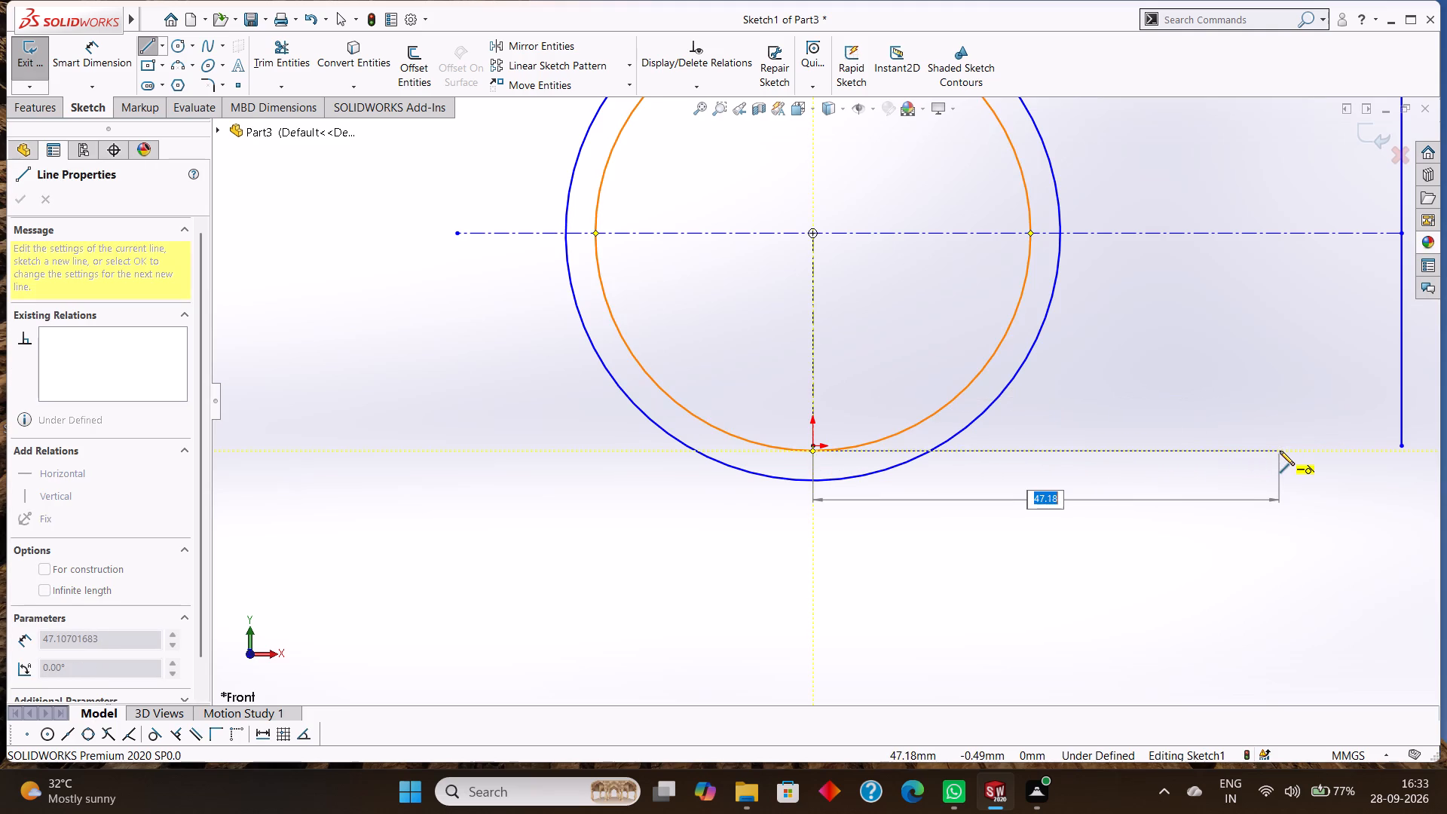
{"action": "scroll", "coordinate": [1280, 451], "scroll_direction": "up", "scroll_amount": 3}
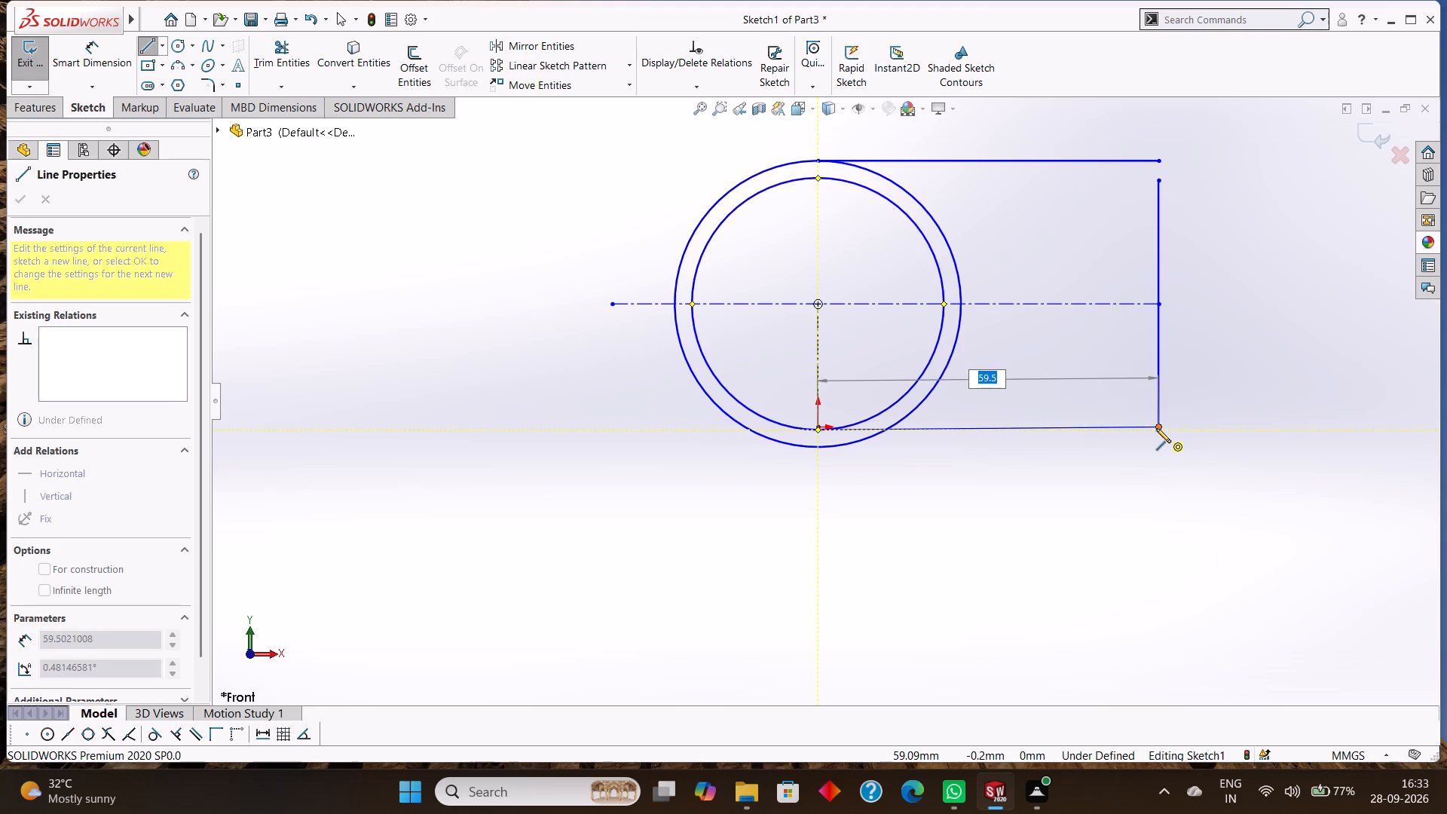
{"action": "left_click", "coordinate": [1156, 428]}
{"action": "right_click", "coordinate": [1093, 490]}
{"action": "left_click", "coordinate": [1138, 493]}
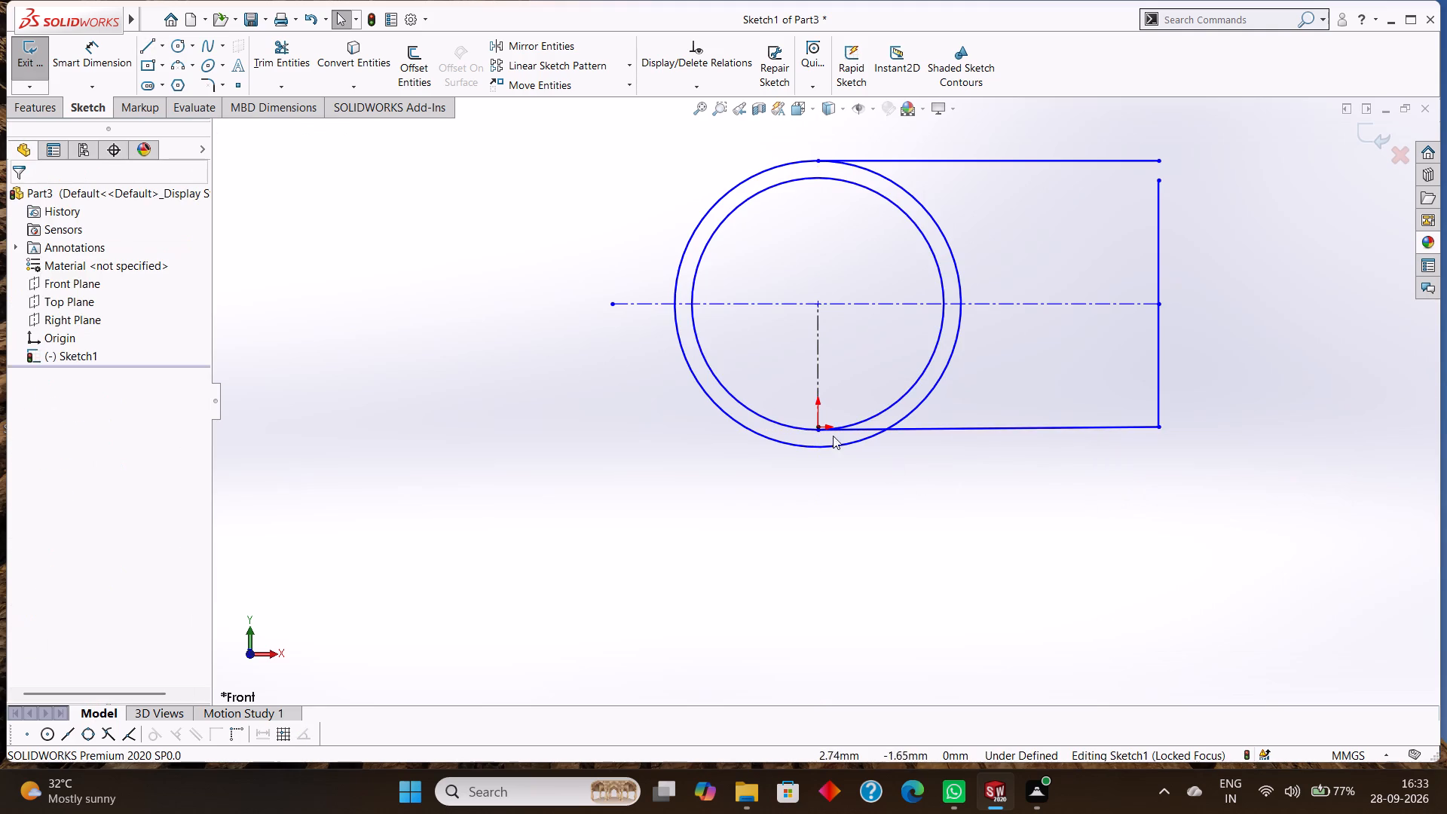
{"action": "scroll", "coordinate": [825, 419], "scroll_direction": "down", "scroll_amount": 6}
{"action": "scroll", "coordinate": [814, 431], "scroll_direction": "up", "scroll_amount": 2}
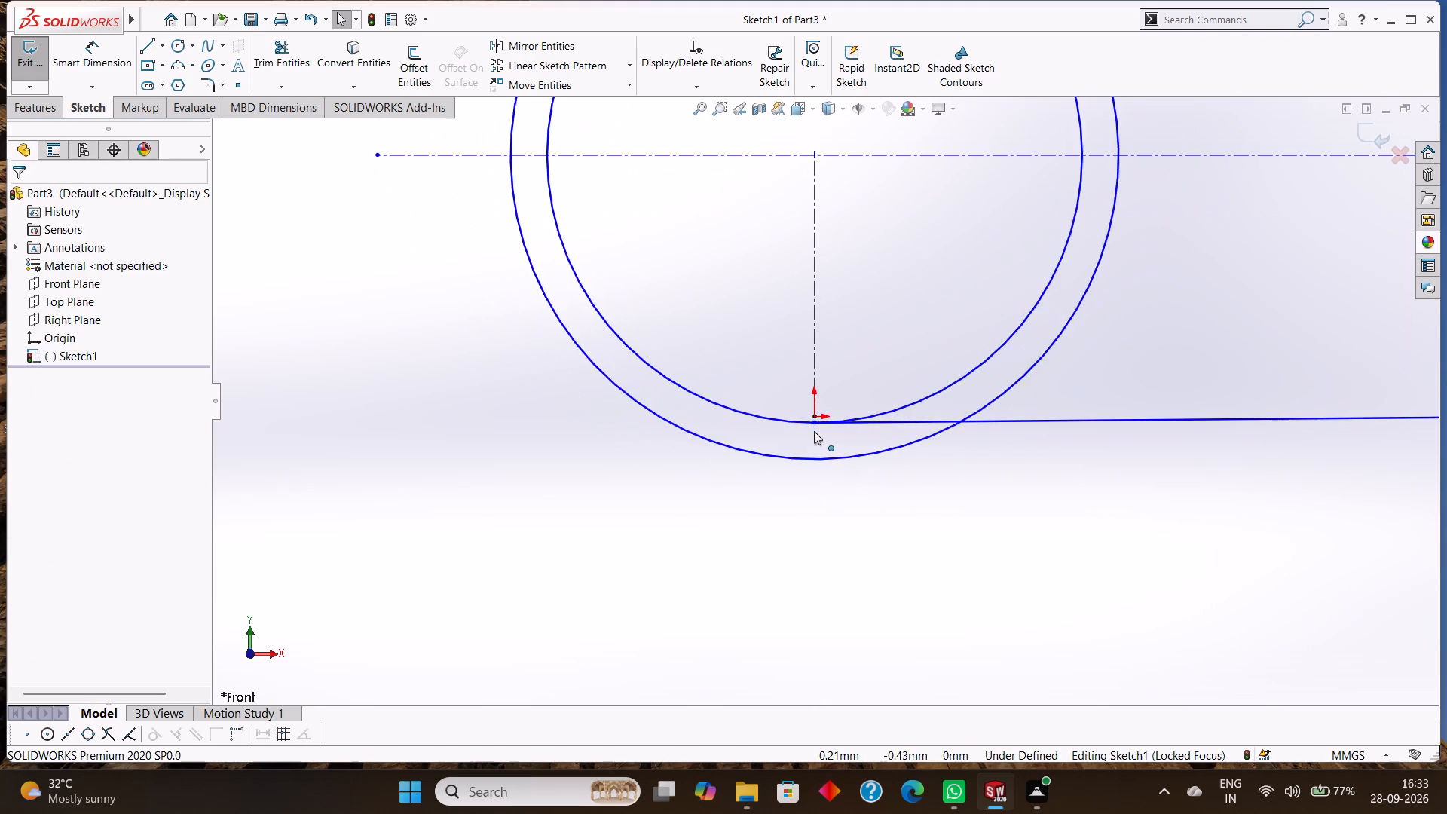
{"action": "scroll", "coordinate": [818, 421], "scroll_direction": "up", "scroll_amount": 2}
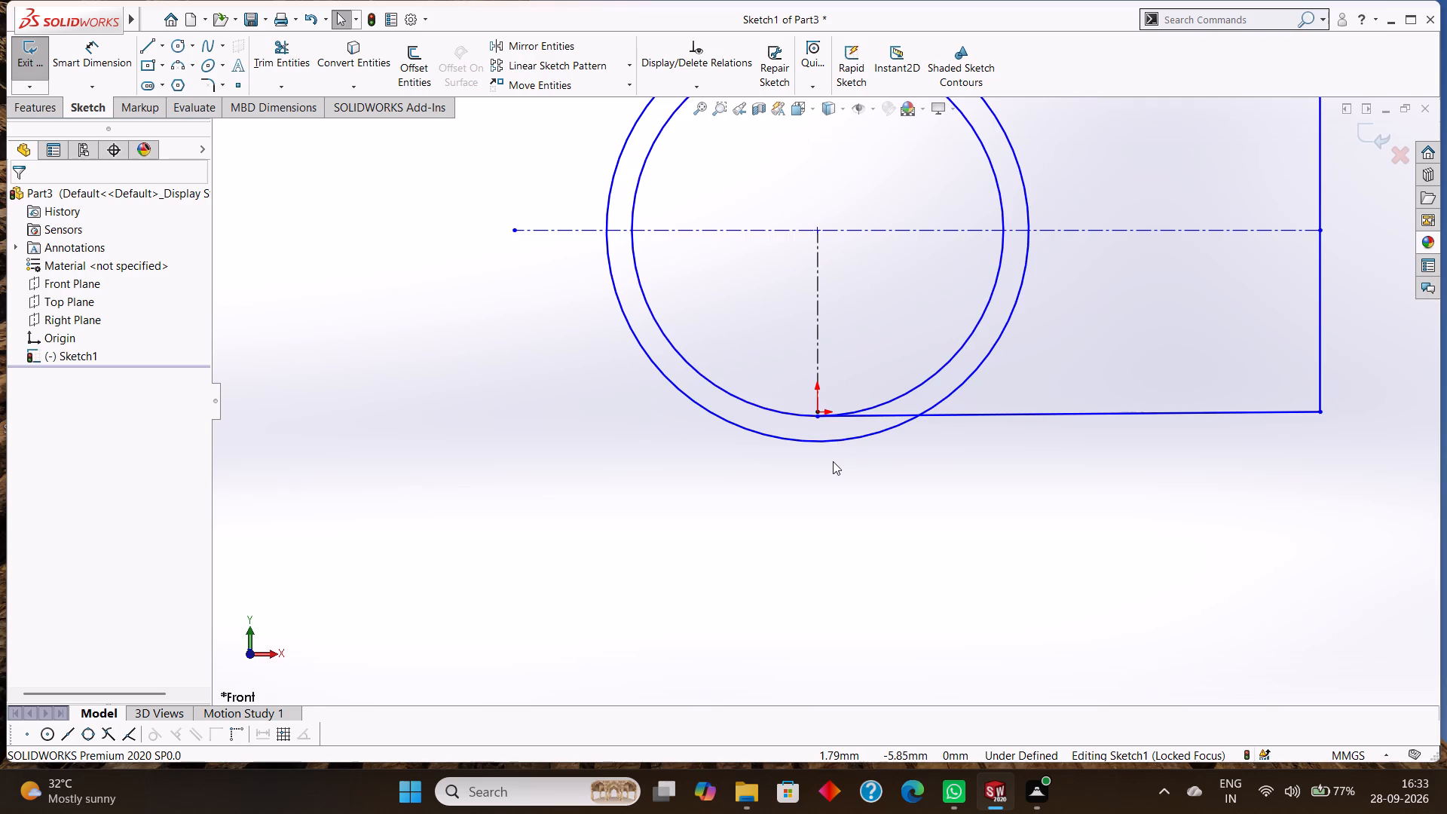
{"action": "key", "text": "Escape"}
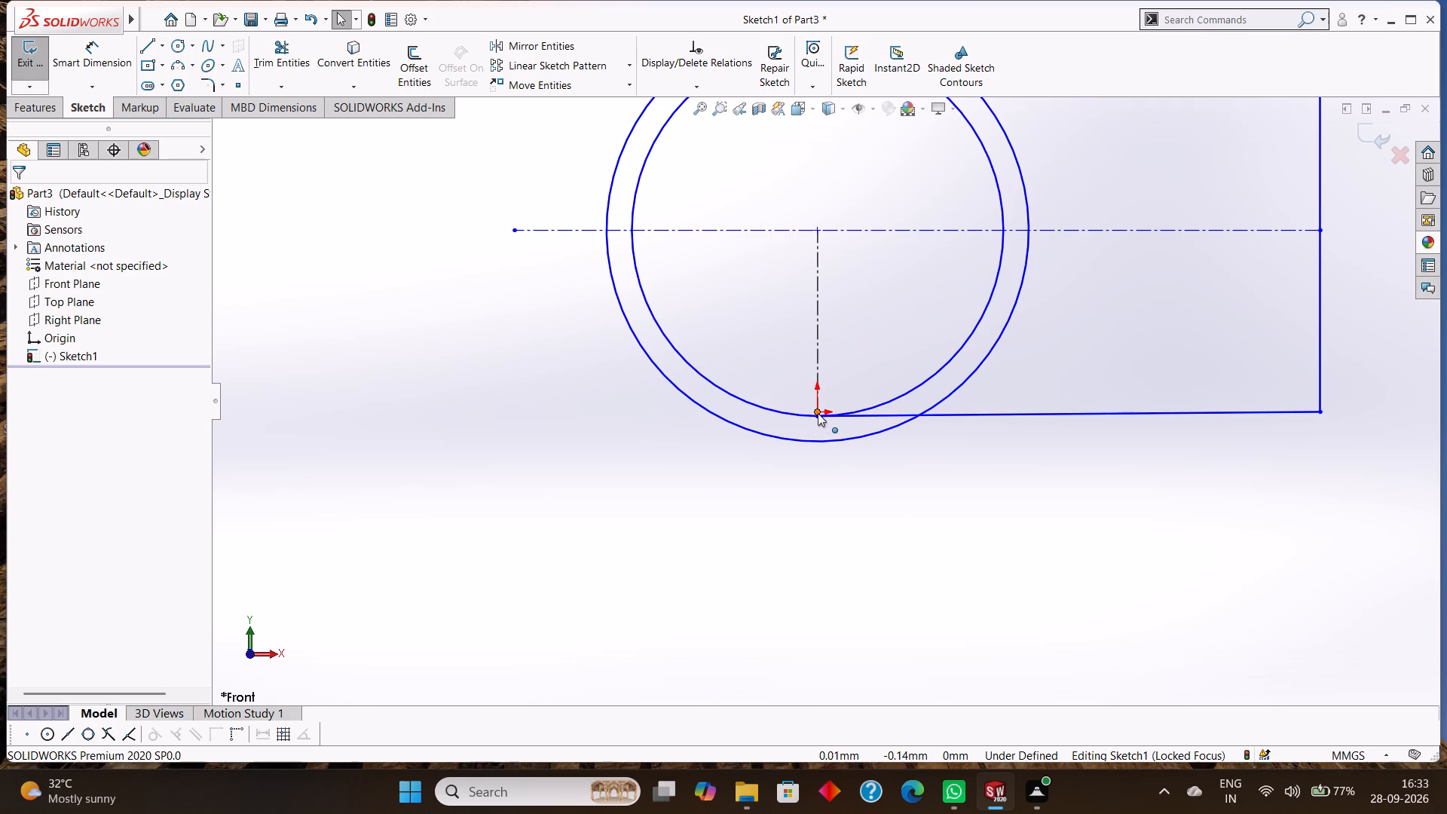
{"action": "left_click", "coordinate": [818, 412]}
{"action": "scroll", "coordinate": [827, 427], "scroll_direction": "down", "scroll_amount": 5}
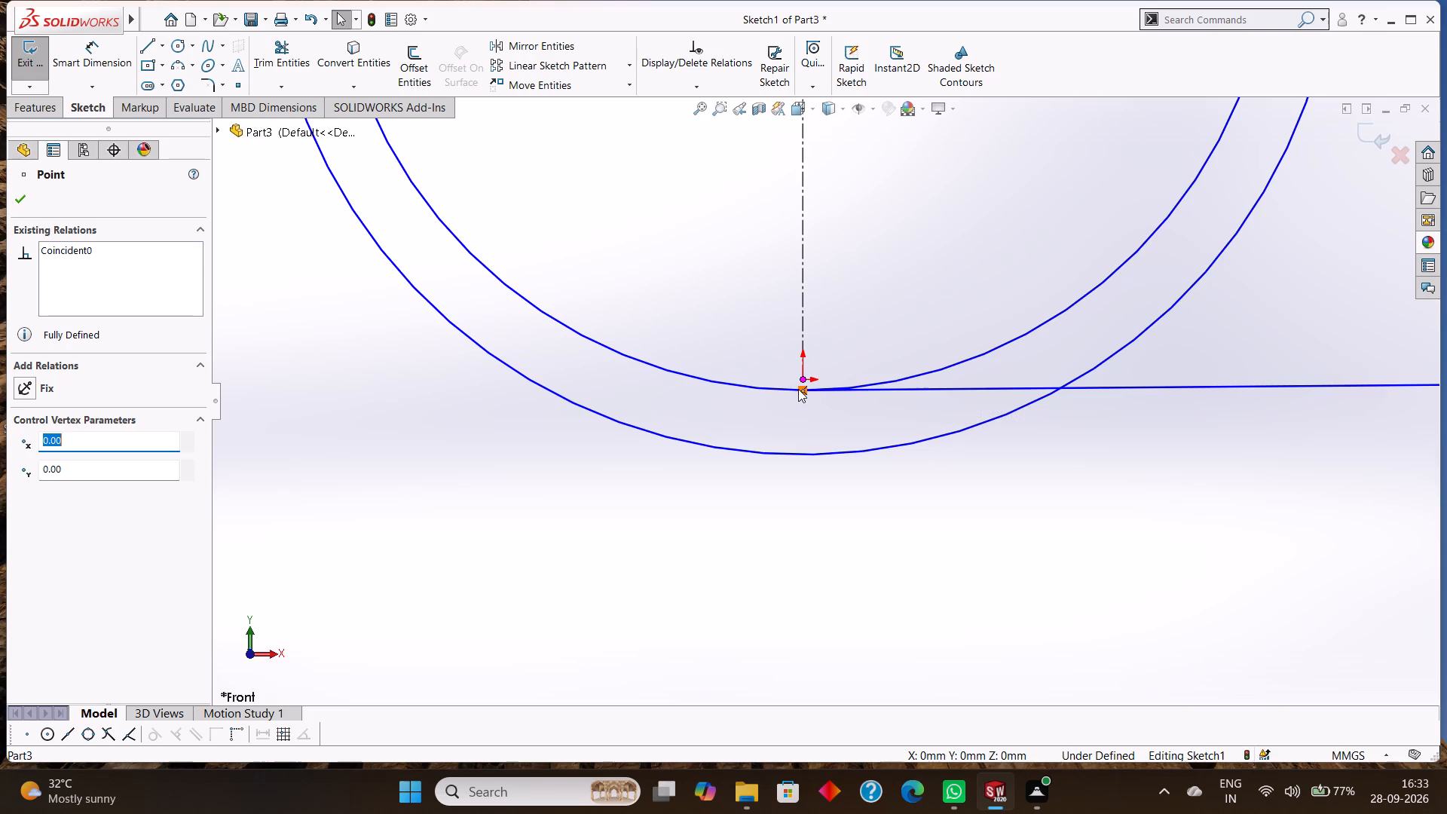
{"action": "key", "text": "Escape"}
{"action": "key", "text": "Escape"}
Merge the lower line's endpoint on the inner circle with the sketch point at the origin.
{"action": "scroll", "coordinate": [813, 401], "scroll_direction": "up", "scroll_amount": 8}
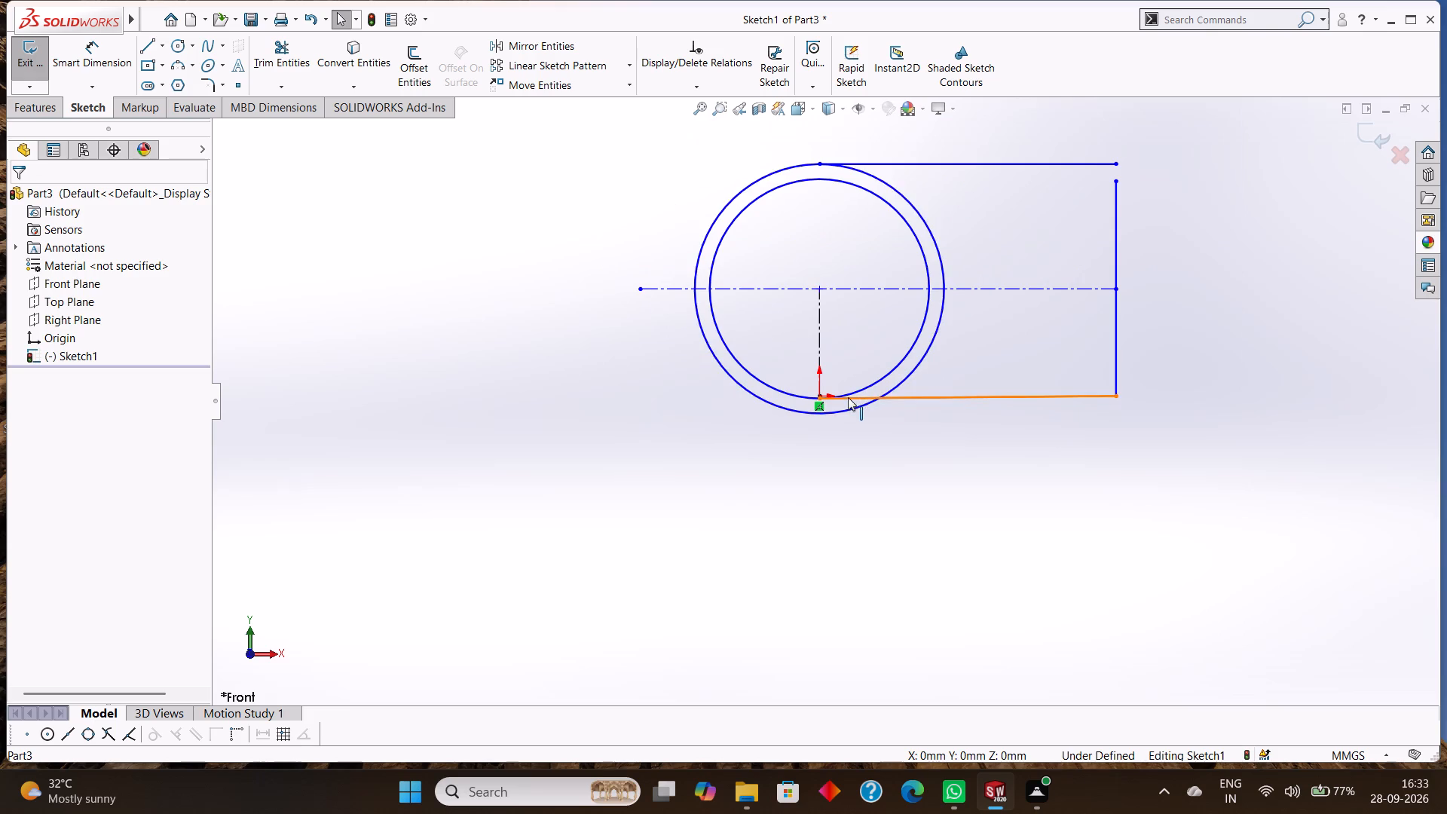
{"action": "scroll", "coordinate": [846, 397], "scroll_direction": "down", "scroll_amount": 4}
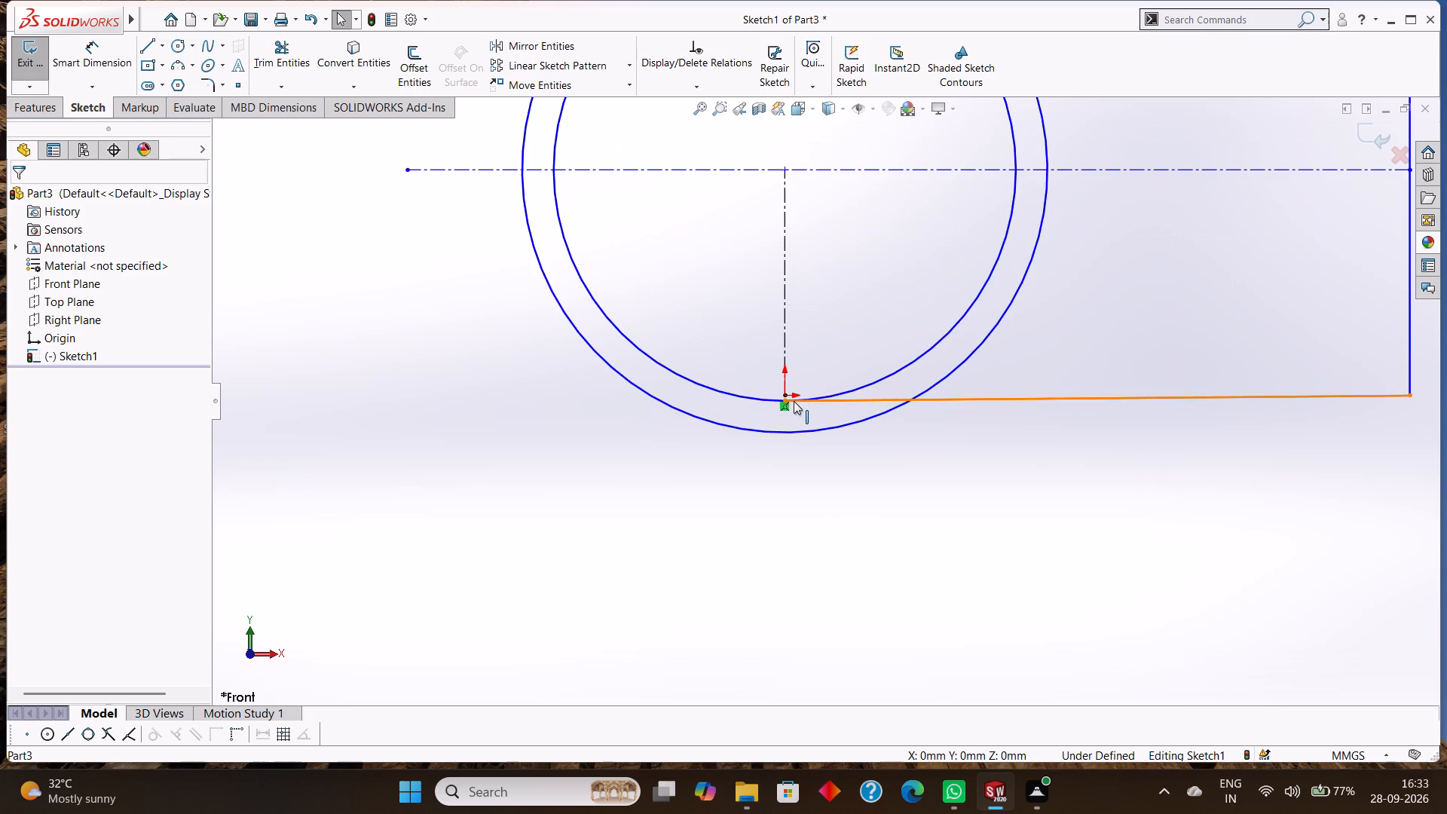
{"action": "left_click", "coordinate": [785, 395]}
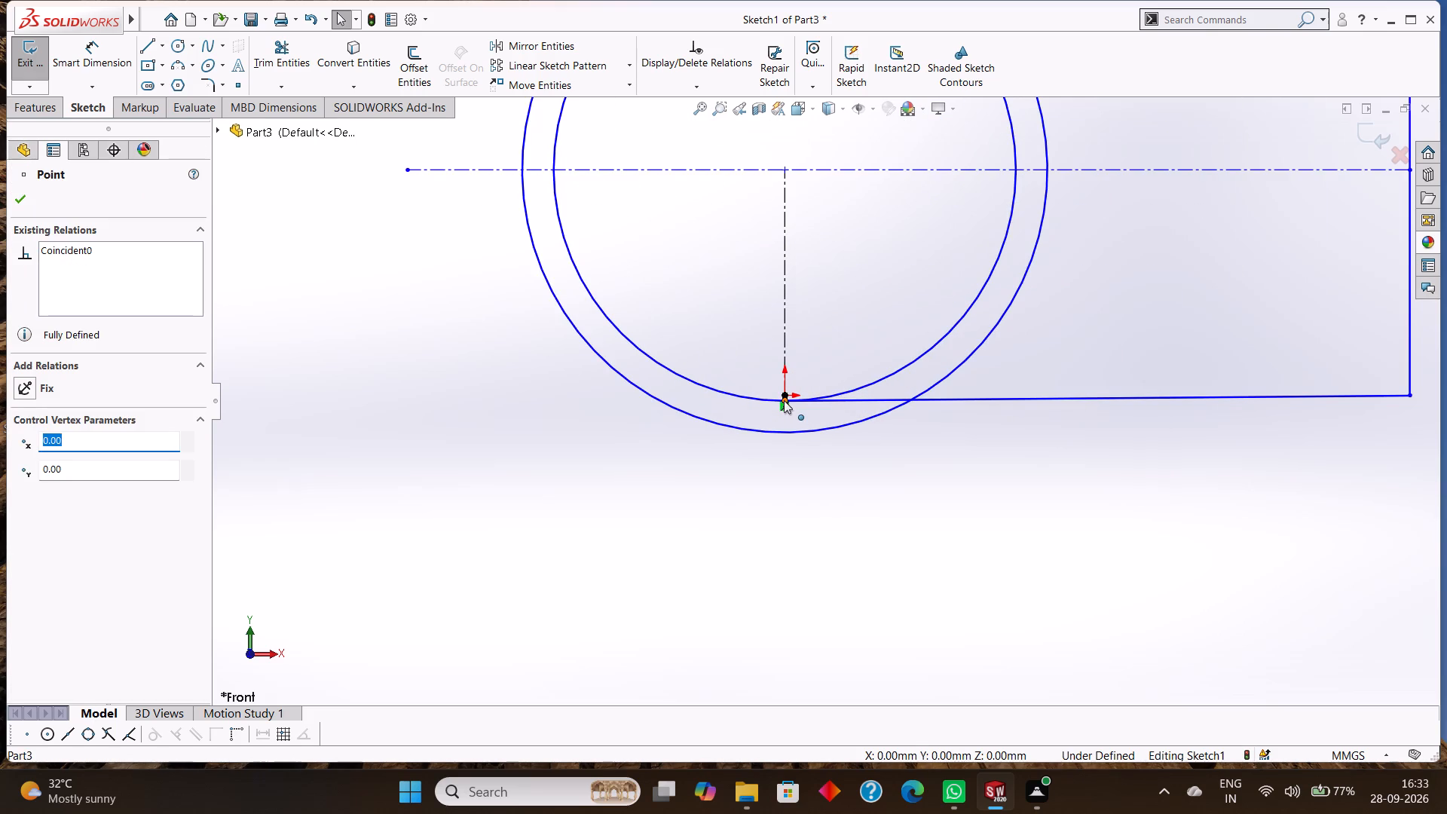
{"action": "left_click", "coordinate": [784, 400], "text": "ctrl"}
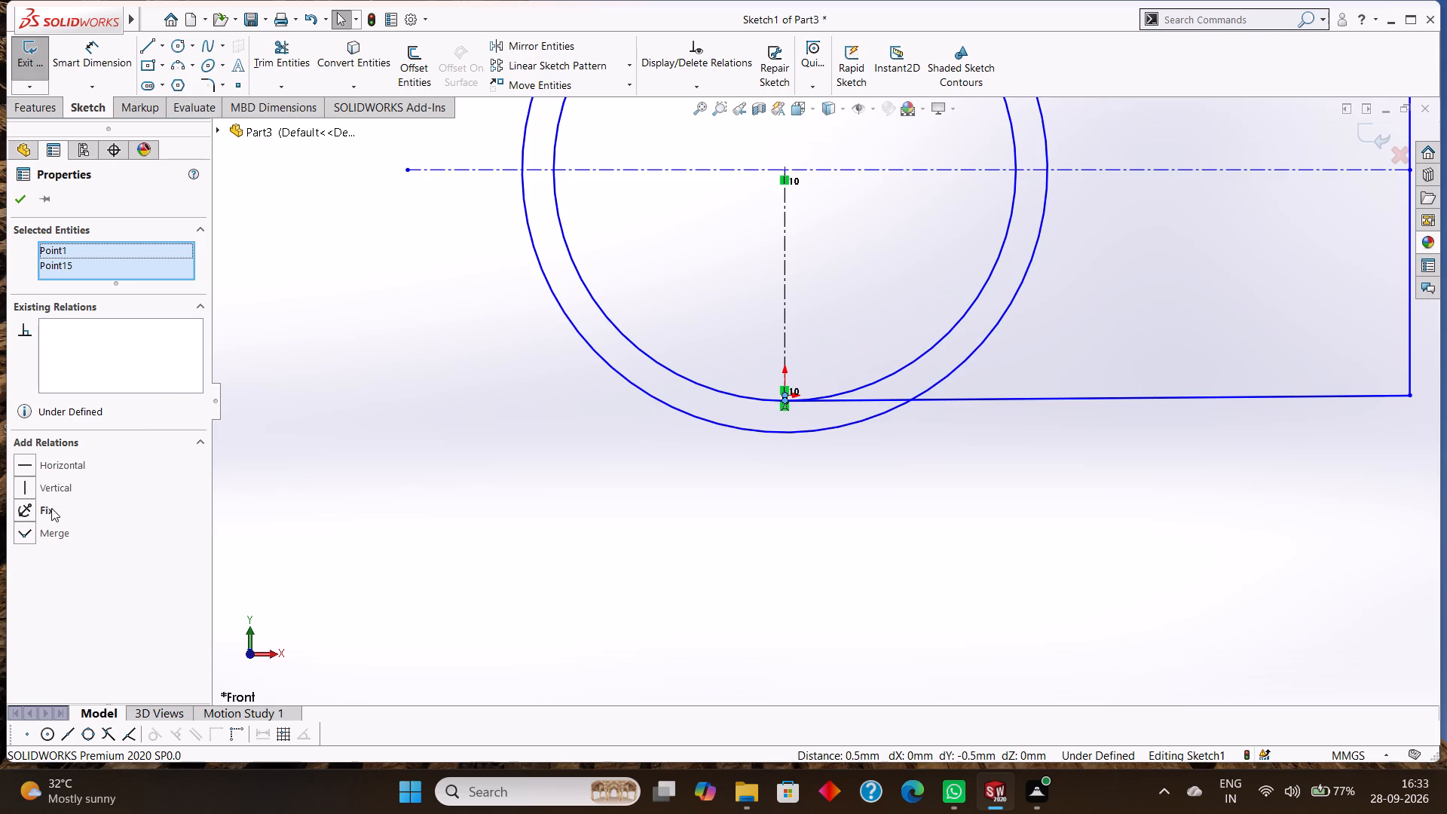
{"action": "left_click", "coordinate": [52, 530]}
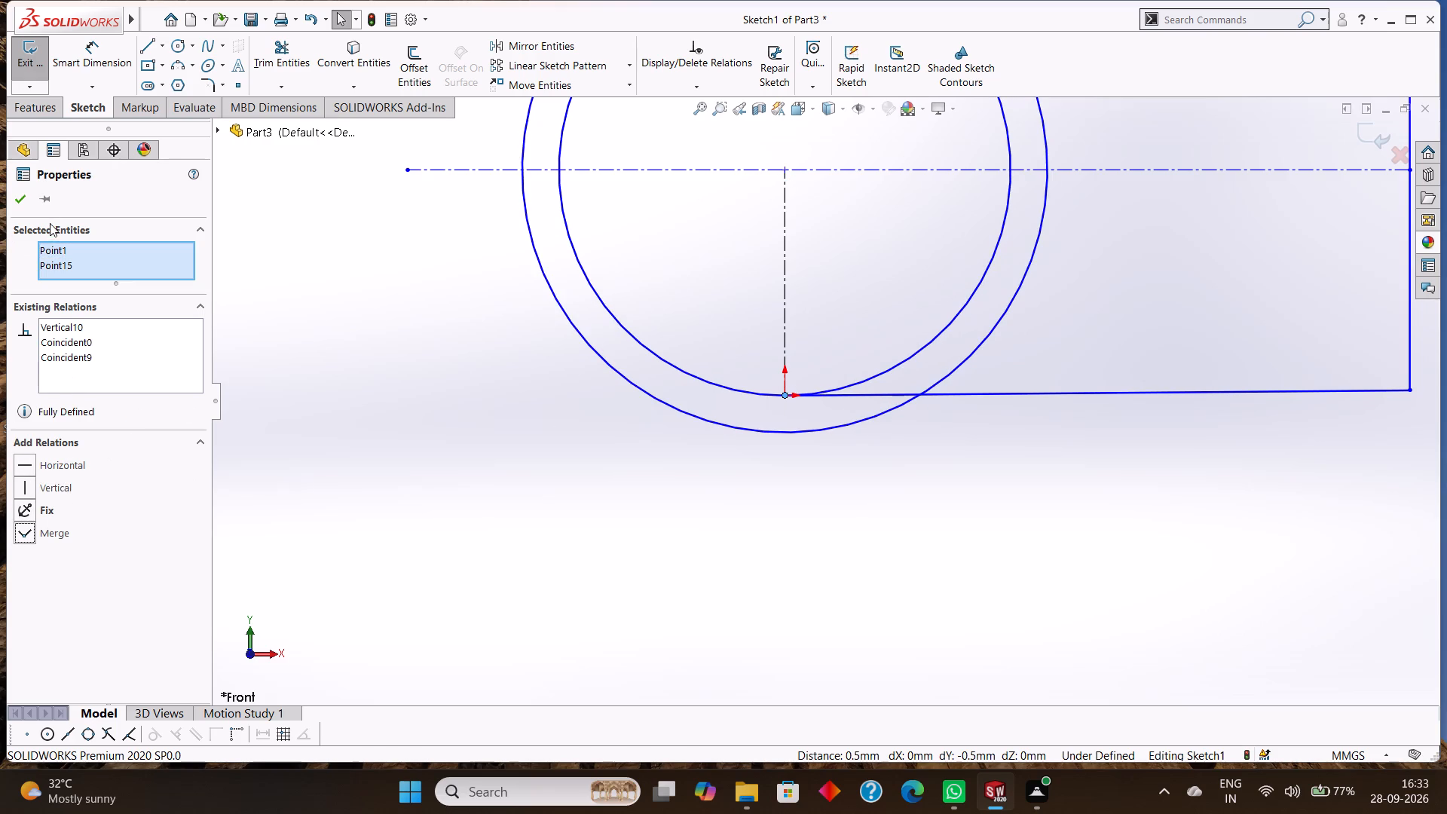
{"action": "left_click", "coordinate": [19, 197]}
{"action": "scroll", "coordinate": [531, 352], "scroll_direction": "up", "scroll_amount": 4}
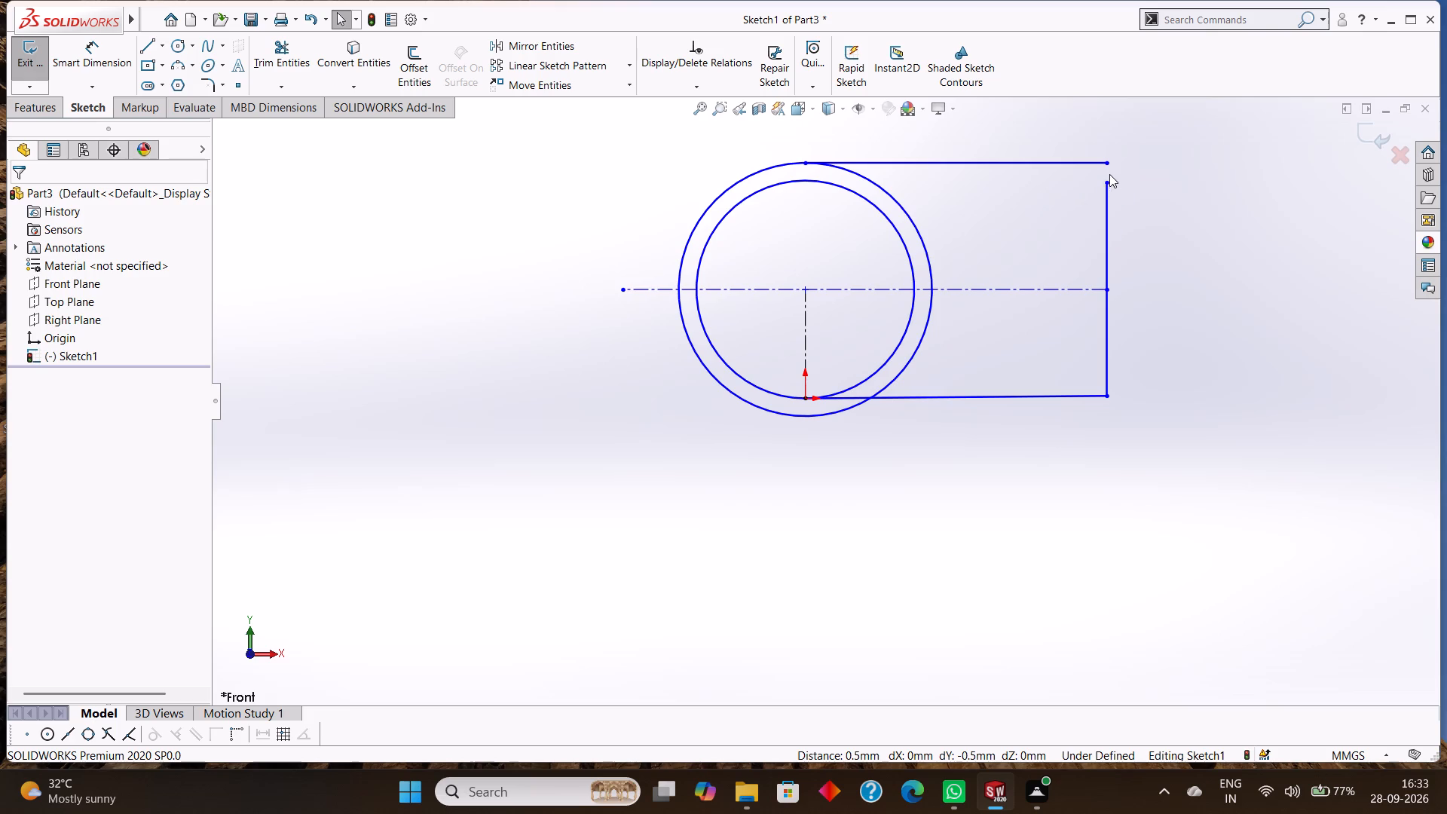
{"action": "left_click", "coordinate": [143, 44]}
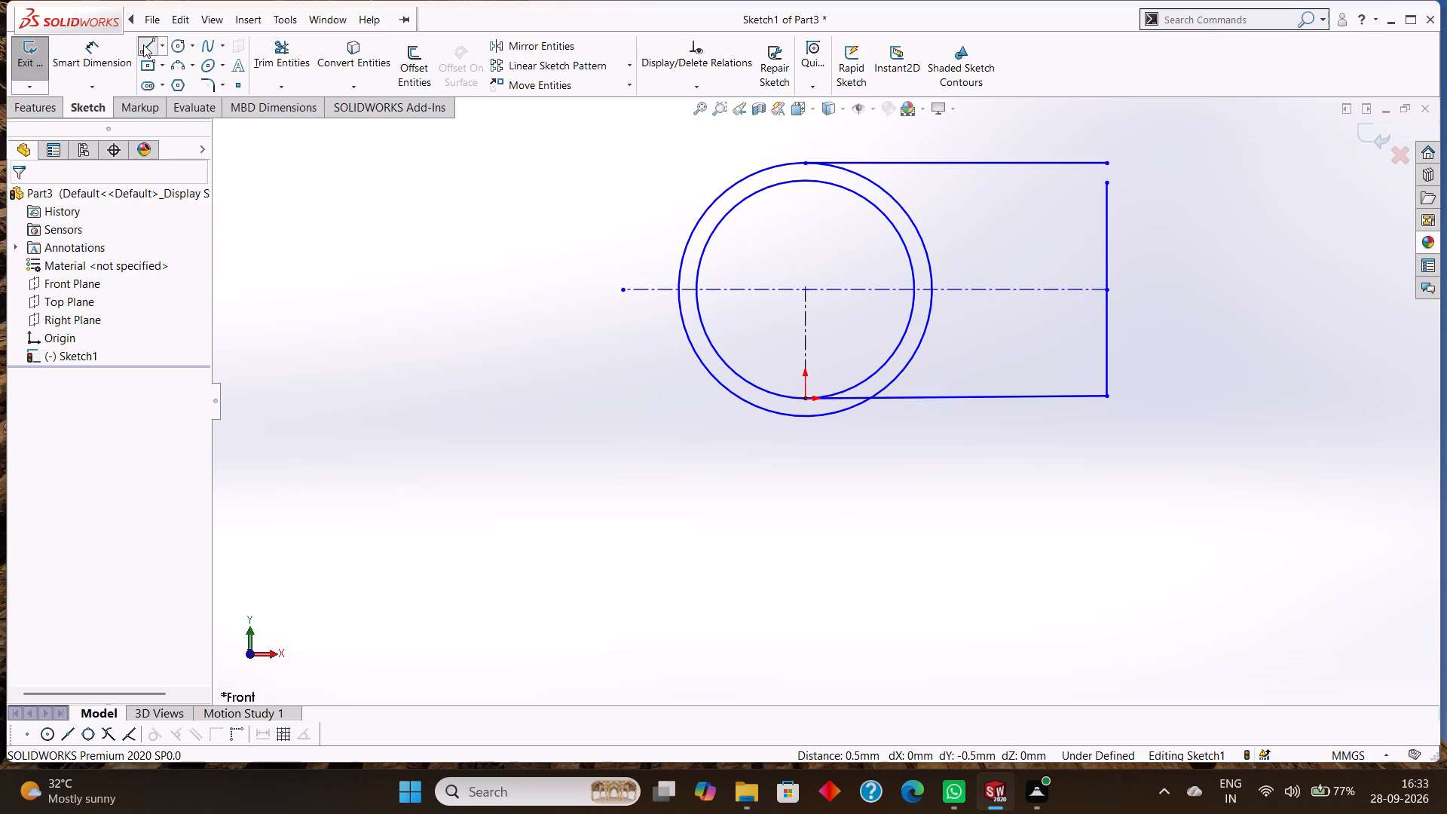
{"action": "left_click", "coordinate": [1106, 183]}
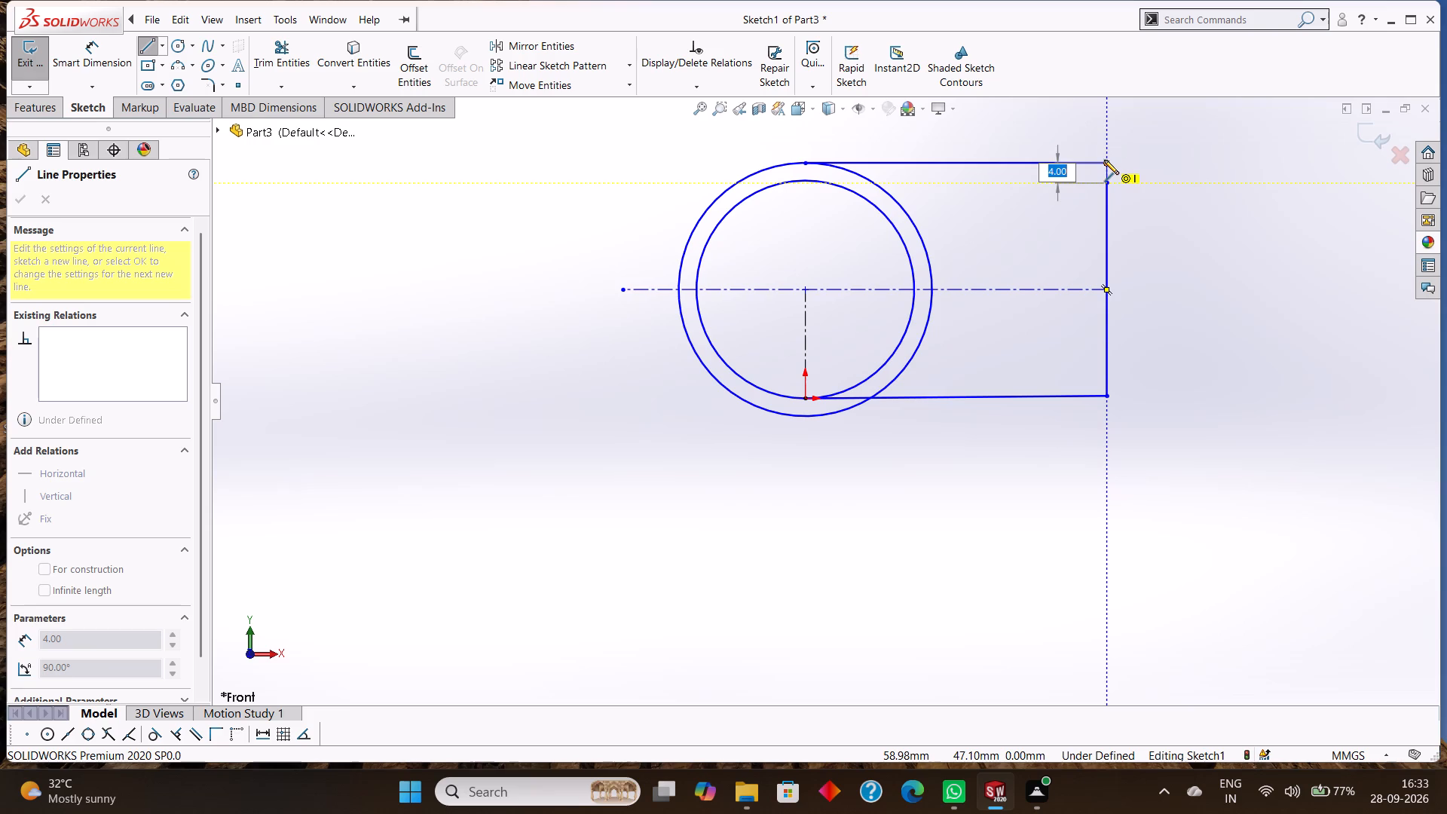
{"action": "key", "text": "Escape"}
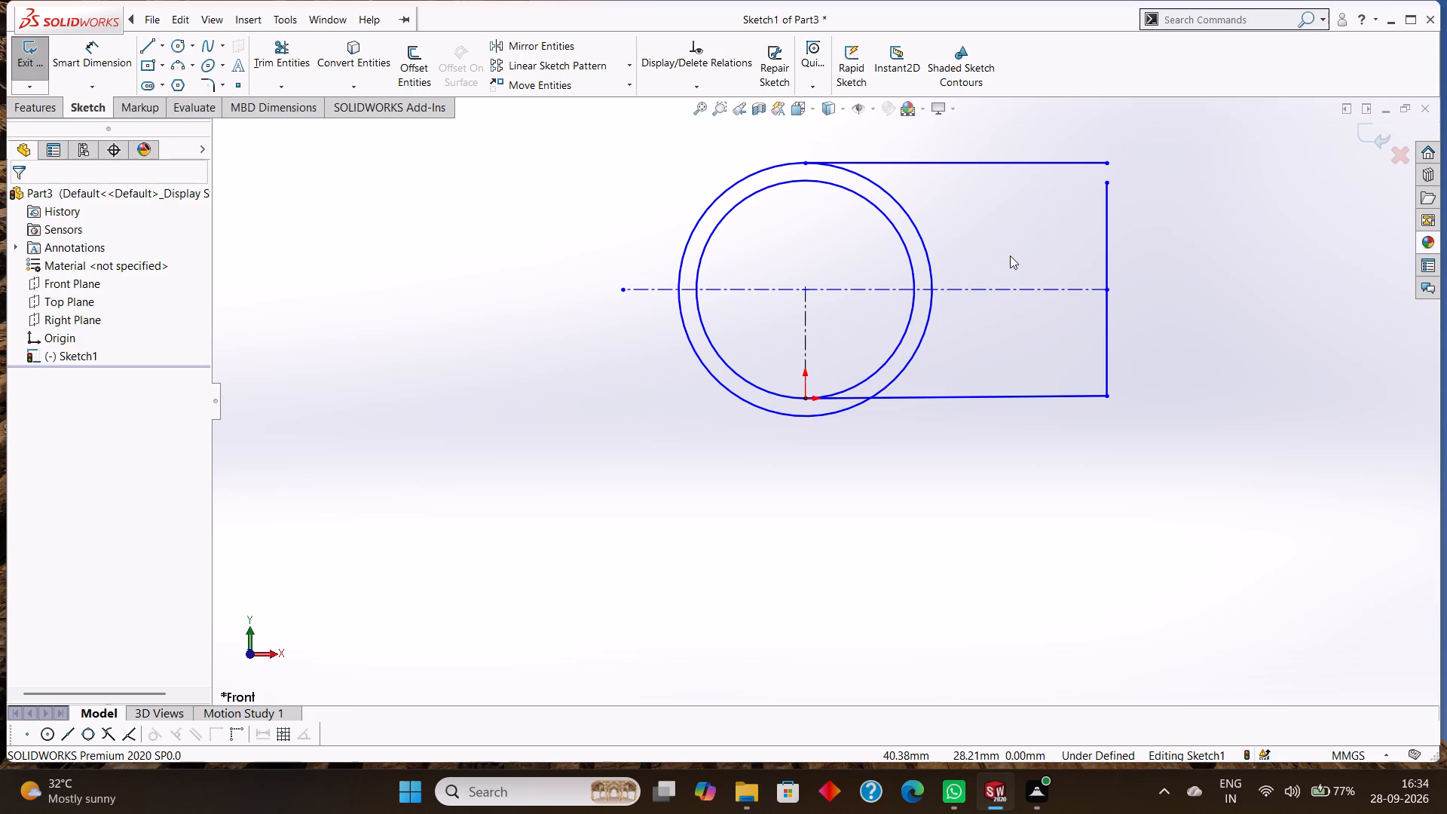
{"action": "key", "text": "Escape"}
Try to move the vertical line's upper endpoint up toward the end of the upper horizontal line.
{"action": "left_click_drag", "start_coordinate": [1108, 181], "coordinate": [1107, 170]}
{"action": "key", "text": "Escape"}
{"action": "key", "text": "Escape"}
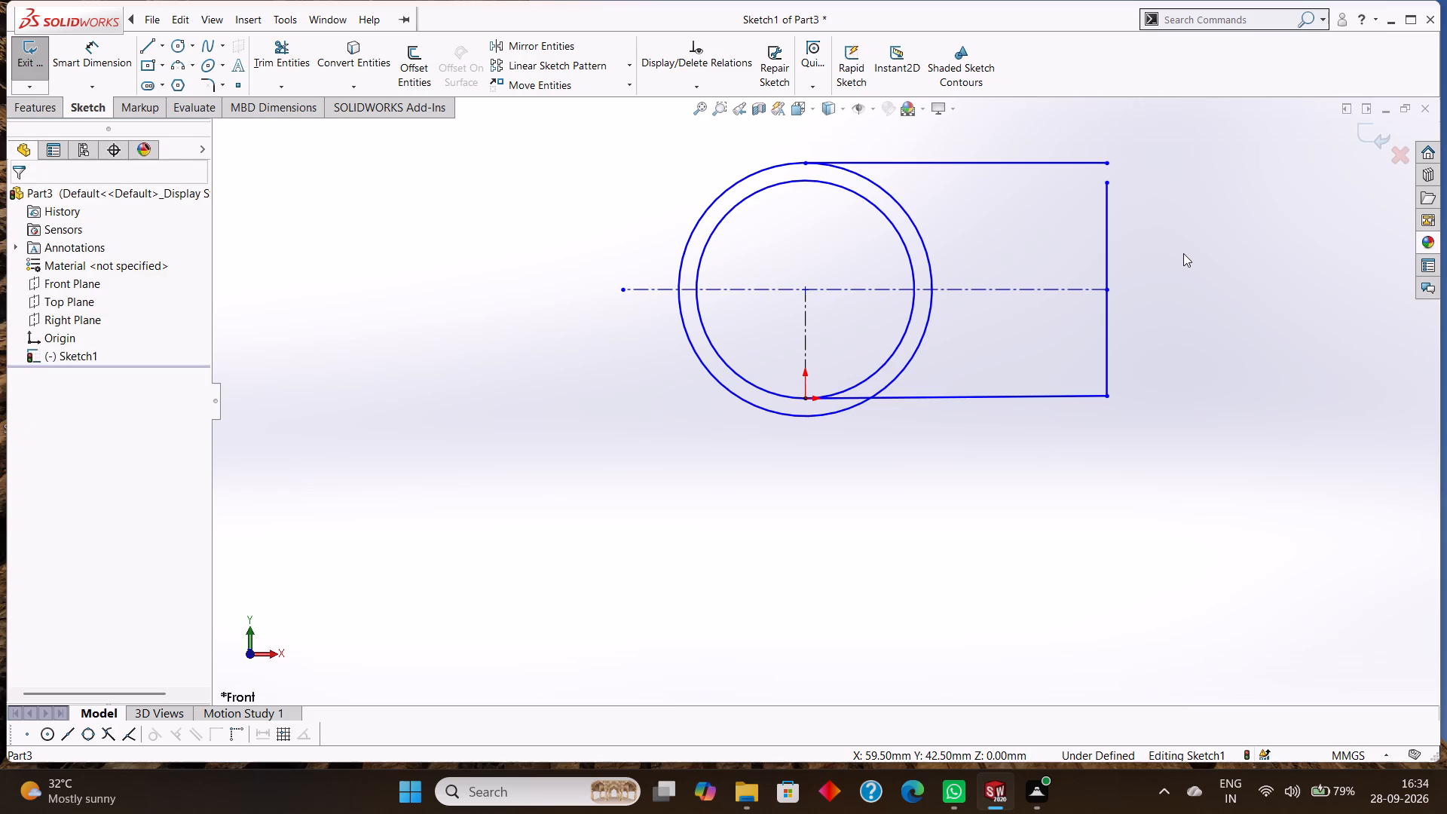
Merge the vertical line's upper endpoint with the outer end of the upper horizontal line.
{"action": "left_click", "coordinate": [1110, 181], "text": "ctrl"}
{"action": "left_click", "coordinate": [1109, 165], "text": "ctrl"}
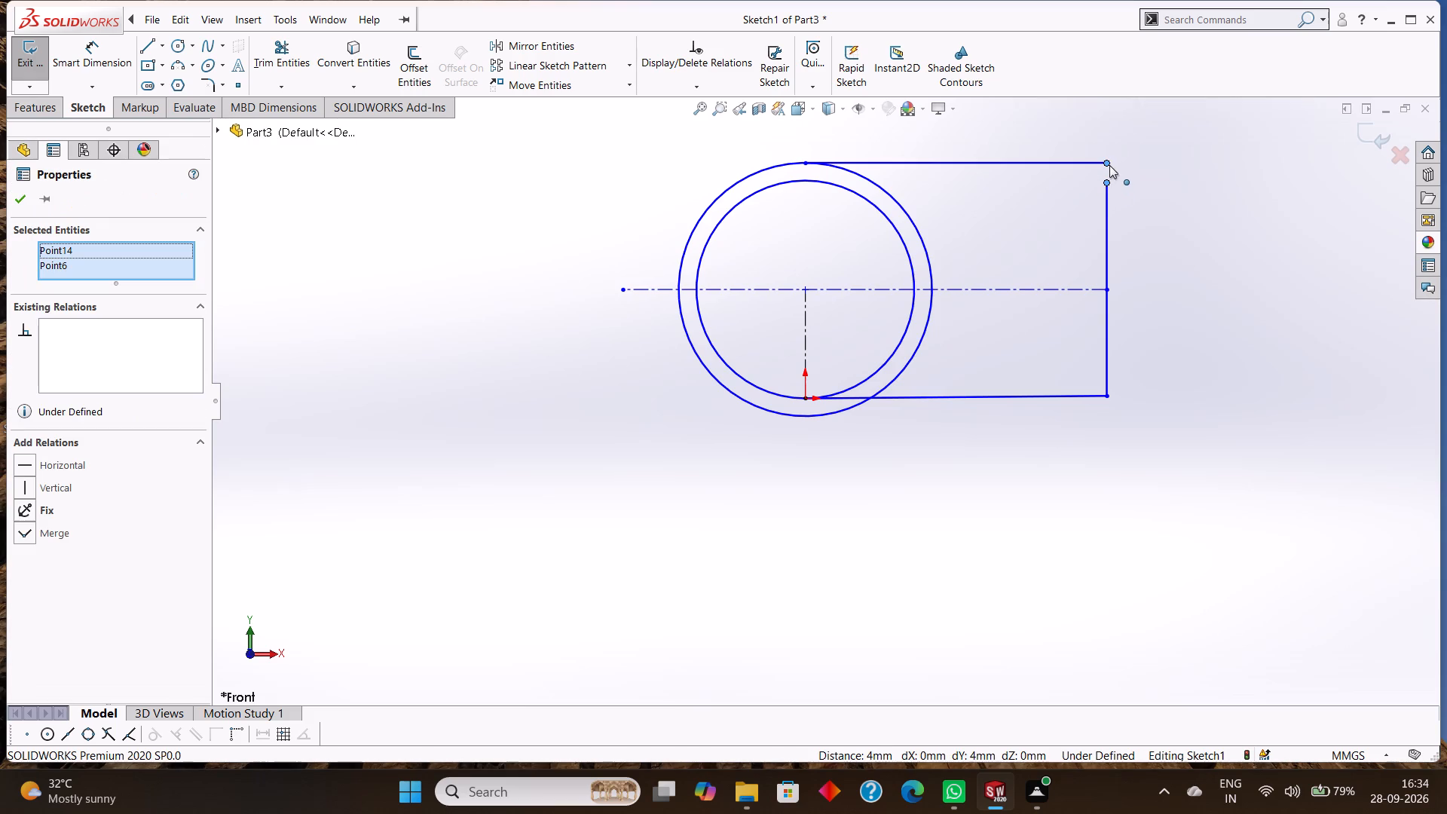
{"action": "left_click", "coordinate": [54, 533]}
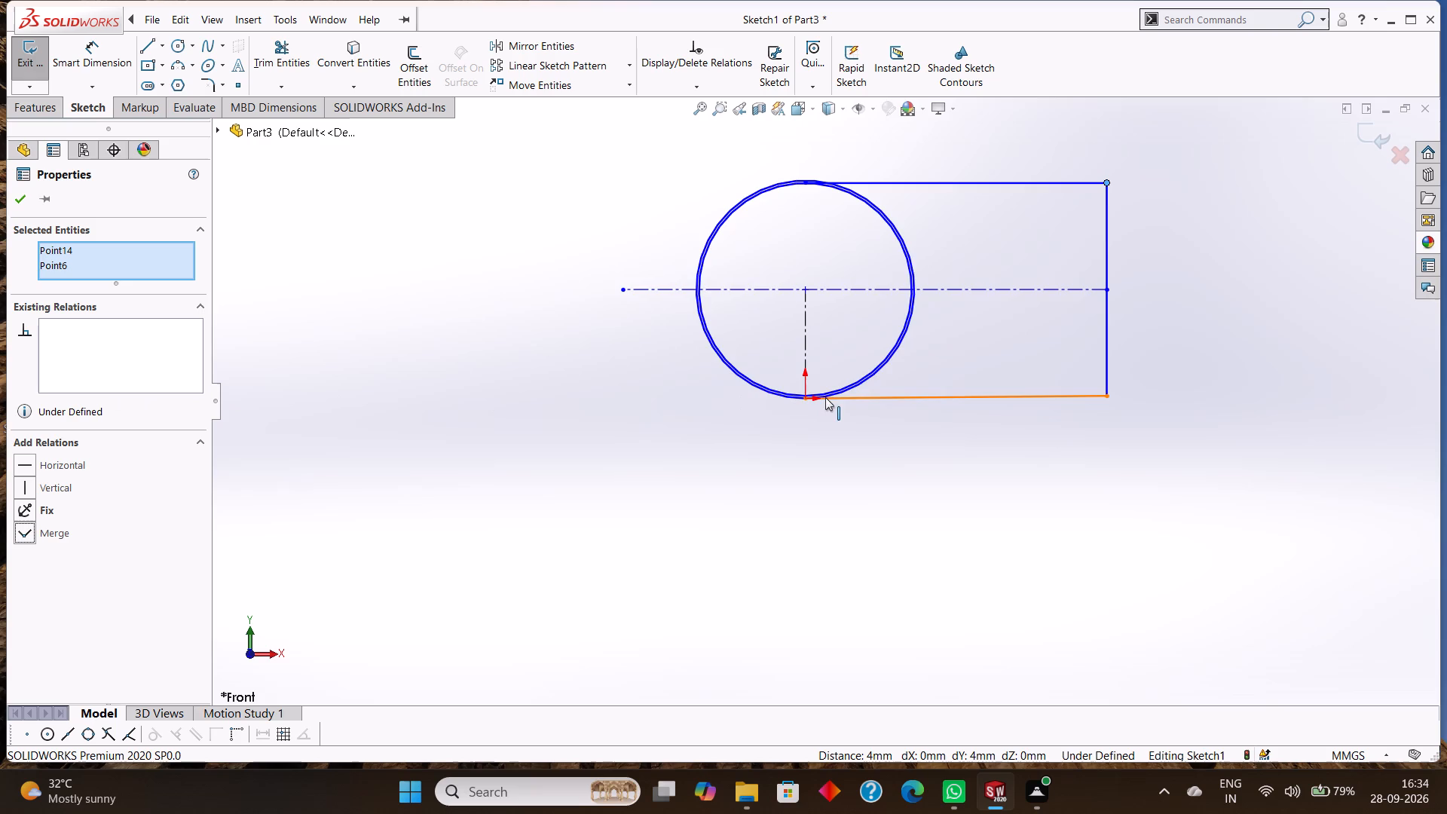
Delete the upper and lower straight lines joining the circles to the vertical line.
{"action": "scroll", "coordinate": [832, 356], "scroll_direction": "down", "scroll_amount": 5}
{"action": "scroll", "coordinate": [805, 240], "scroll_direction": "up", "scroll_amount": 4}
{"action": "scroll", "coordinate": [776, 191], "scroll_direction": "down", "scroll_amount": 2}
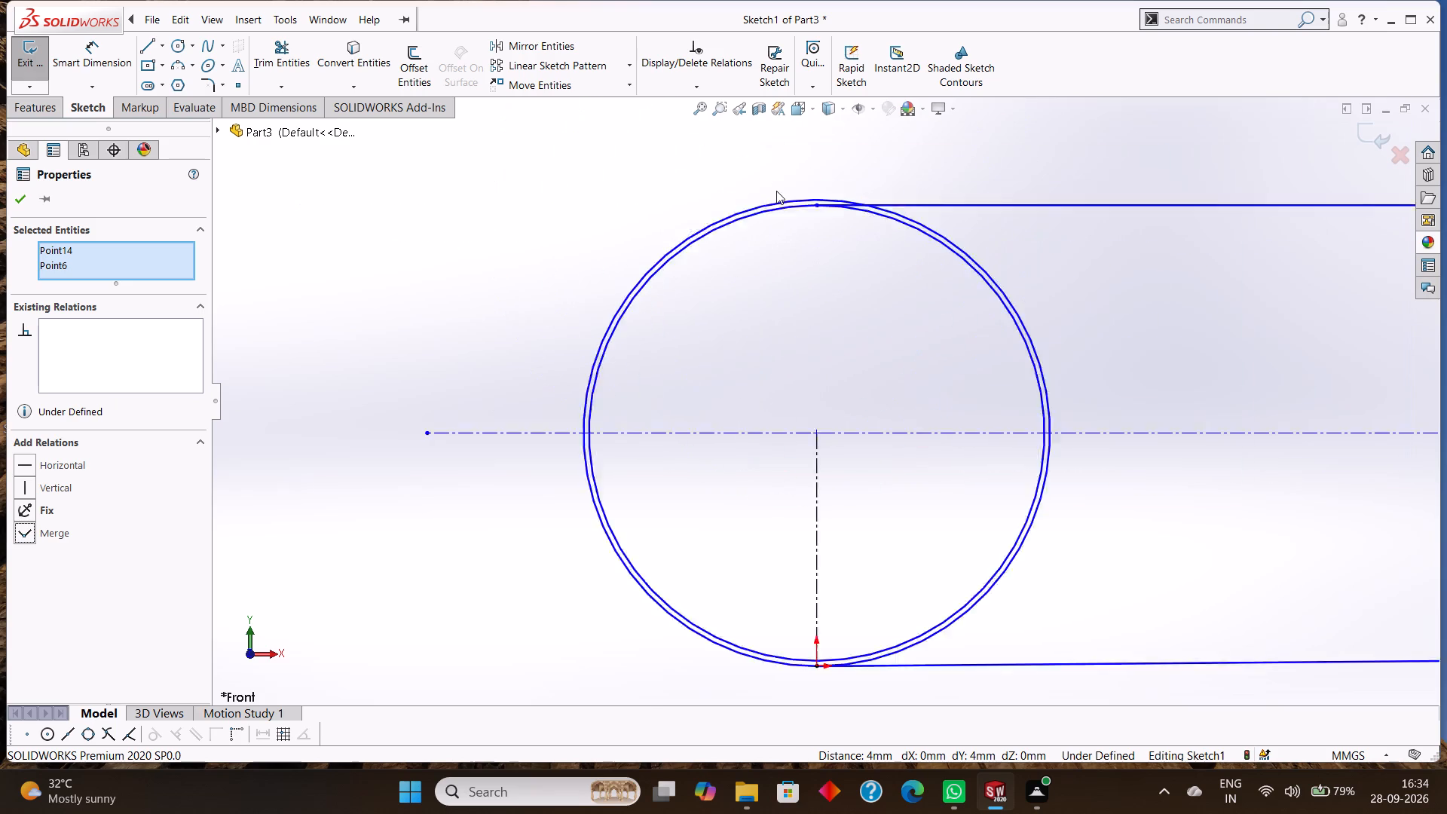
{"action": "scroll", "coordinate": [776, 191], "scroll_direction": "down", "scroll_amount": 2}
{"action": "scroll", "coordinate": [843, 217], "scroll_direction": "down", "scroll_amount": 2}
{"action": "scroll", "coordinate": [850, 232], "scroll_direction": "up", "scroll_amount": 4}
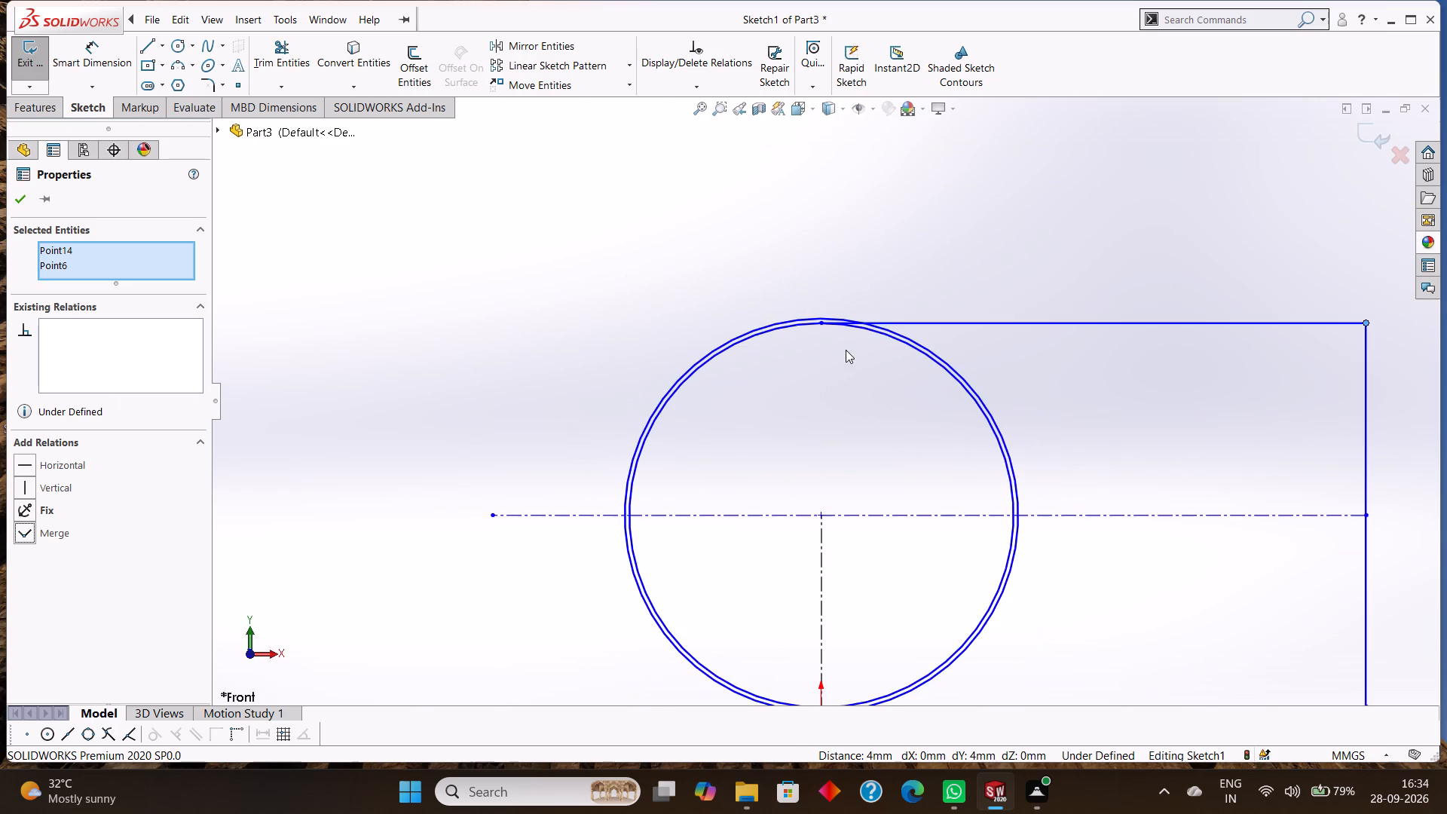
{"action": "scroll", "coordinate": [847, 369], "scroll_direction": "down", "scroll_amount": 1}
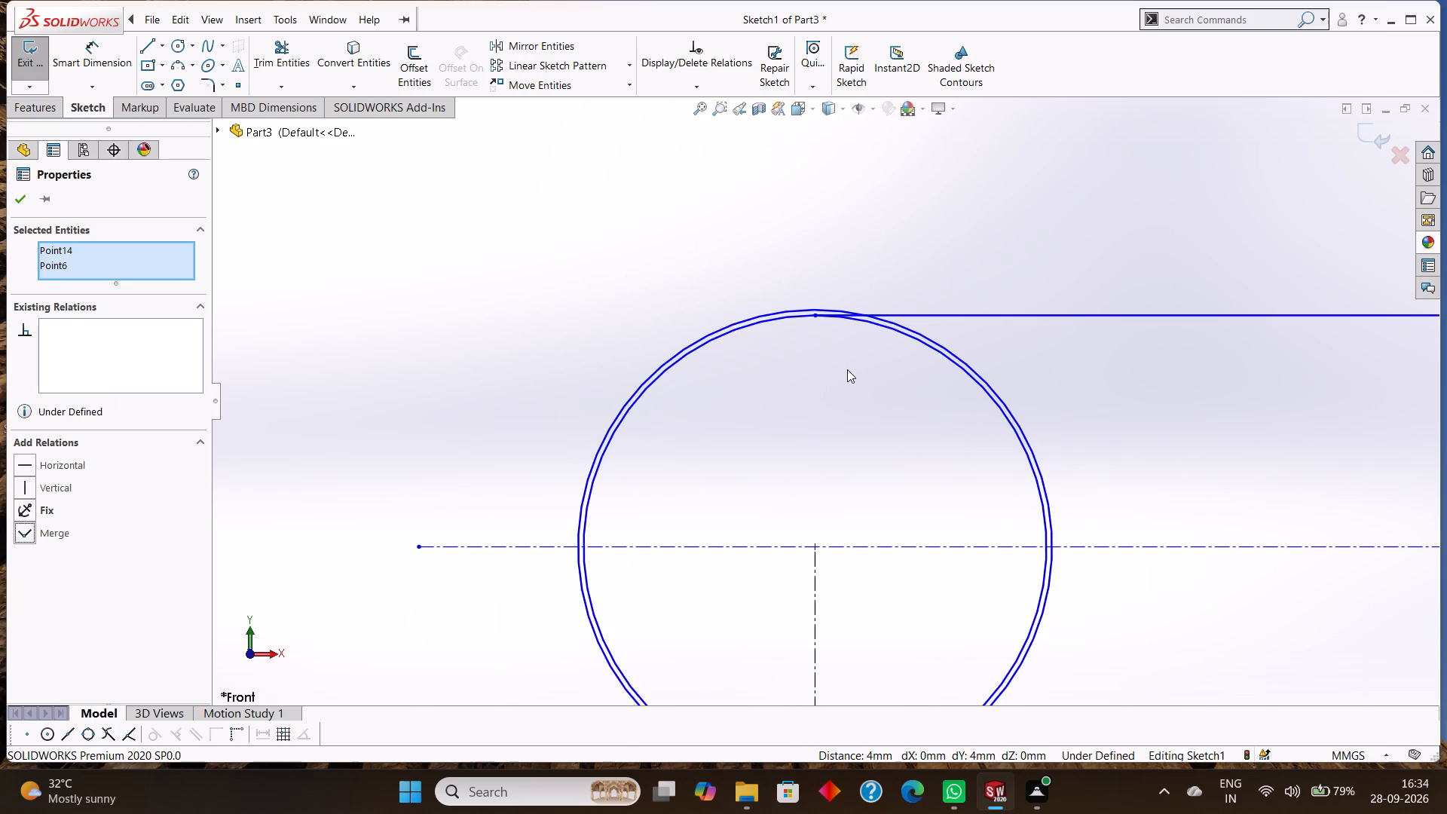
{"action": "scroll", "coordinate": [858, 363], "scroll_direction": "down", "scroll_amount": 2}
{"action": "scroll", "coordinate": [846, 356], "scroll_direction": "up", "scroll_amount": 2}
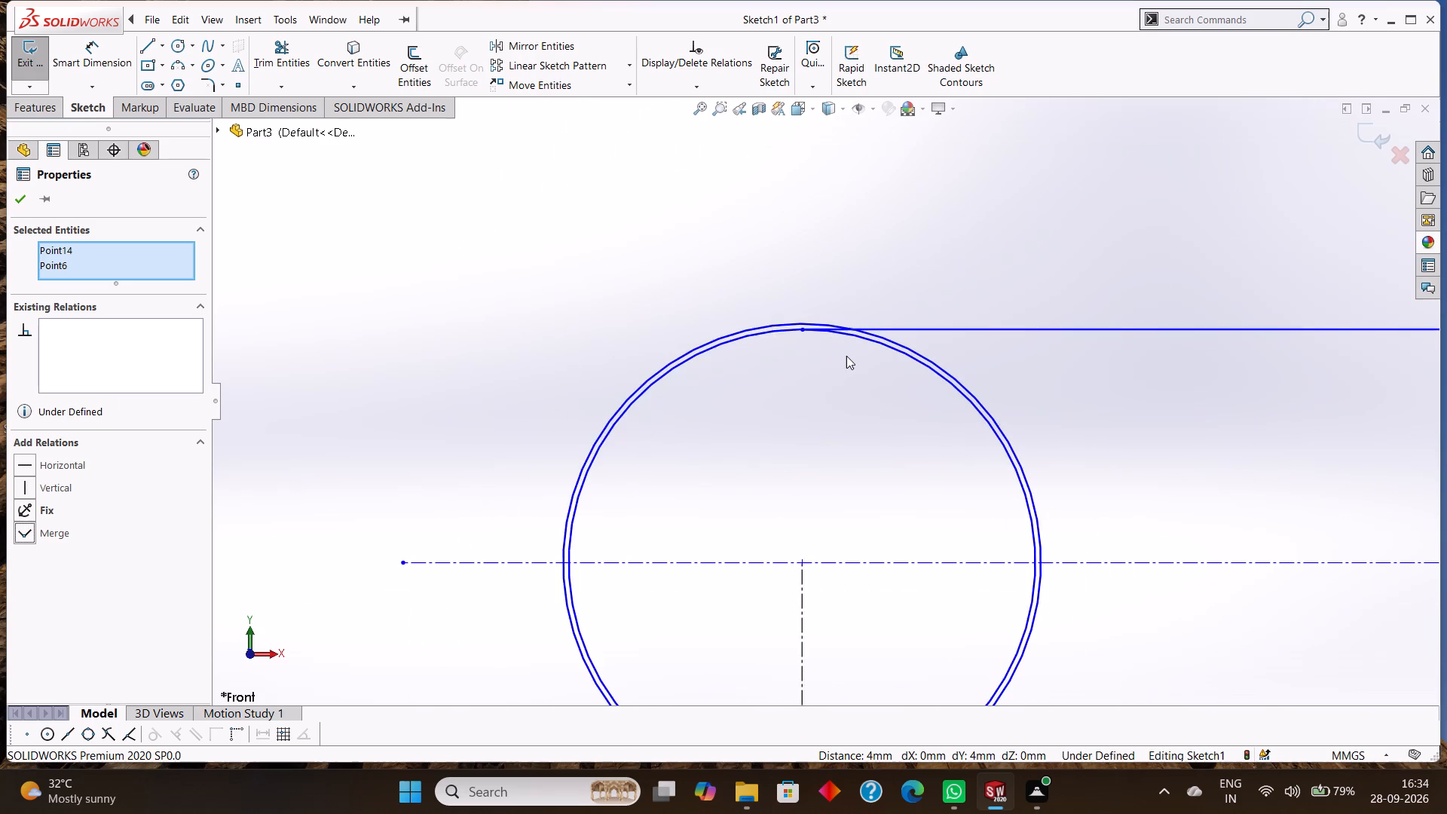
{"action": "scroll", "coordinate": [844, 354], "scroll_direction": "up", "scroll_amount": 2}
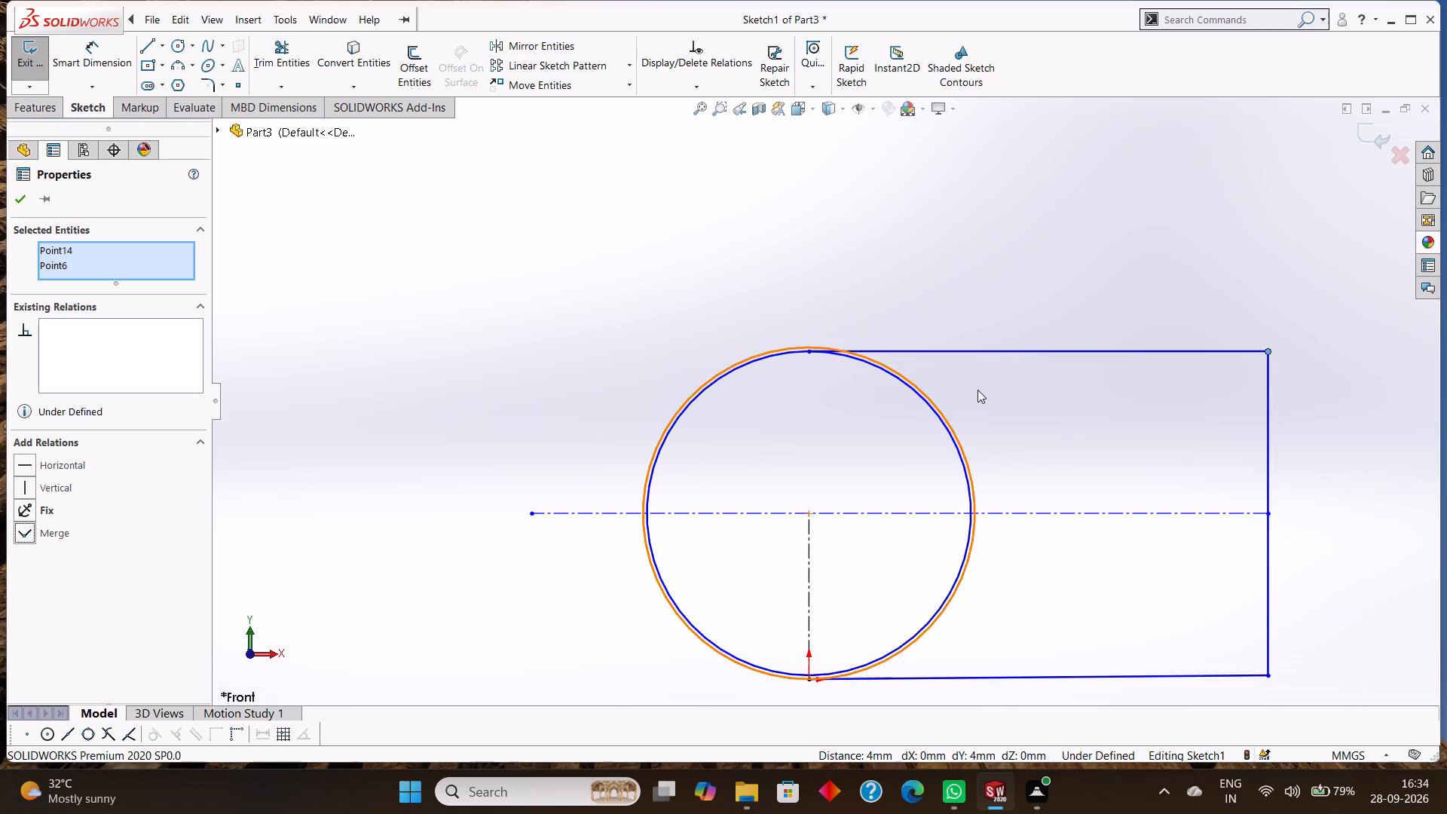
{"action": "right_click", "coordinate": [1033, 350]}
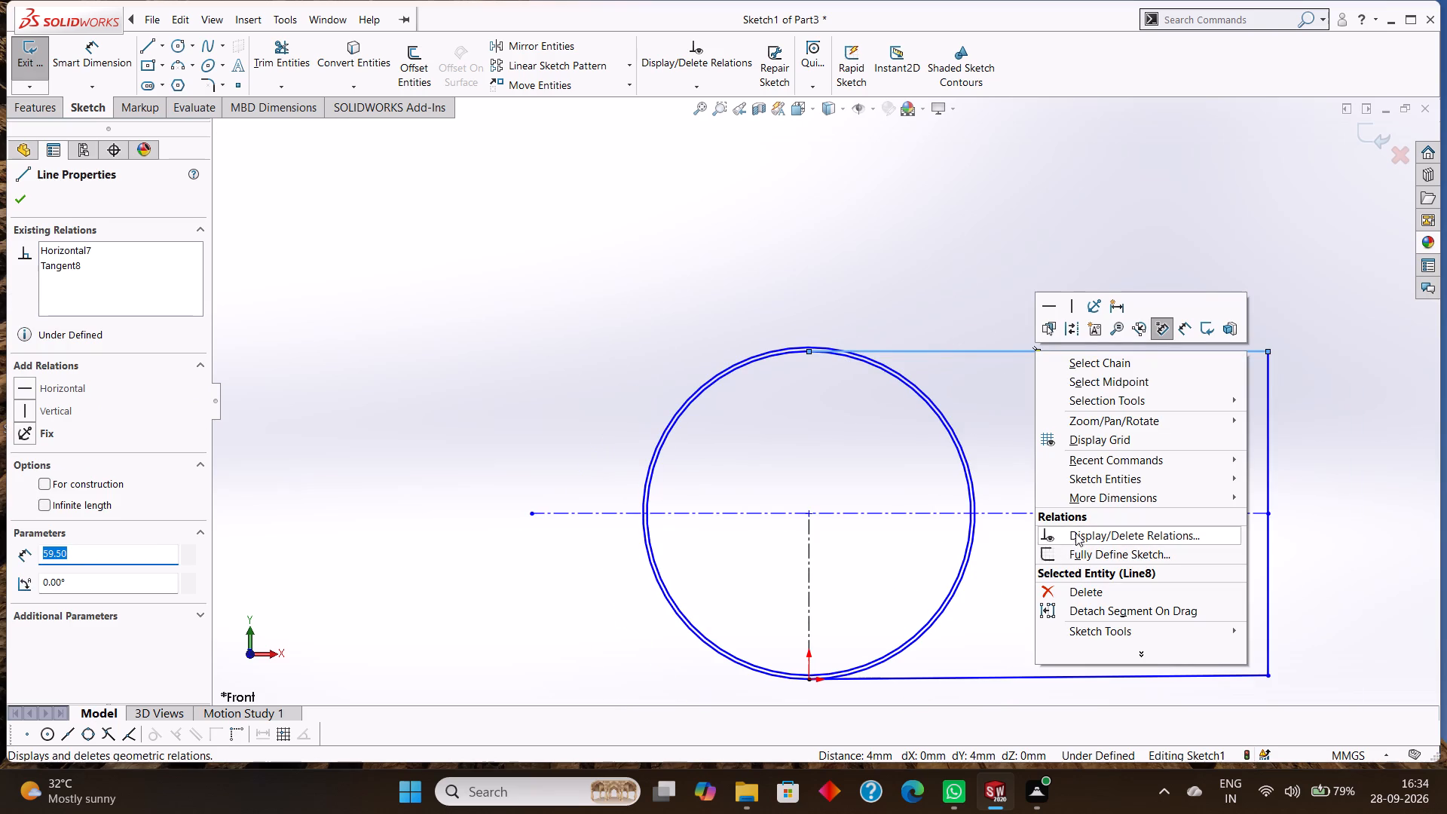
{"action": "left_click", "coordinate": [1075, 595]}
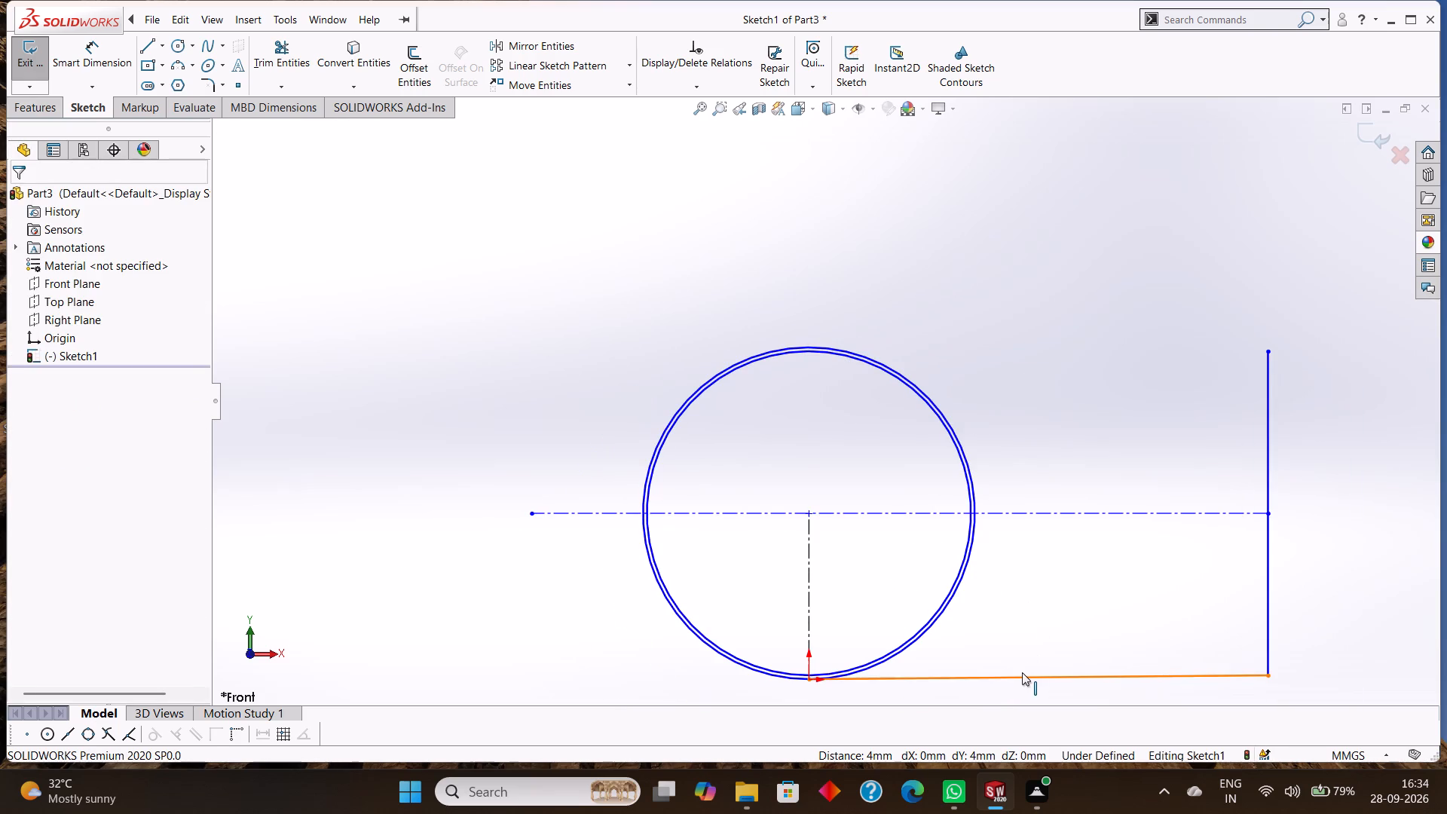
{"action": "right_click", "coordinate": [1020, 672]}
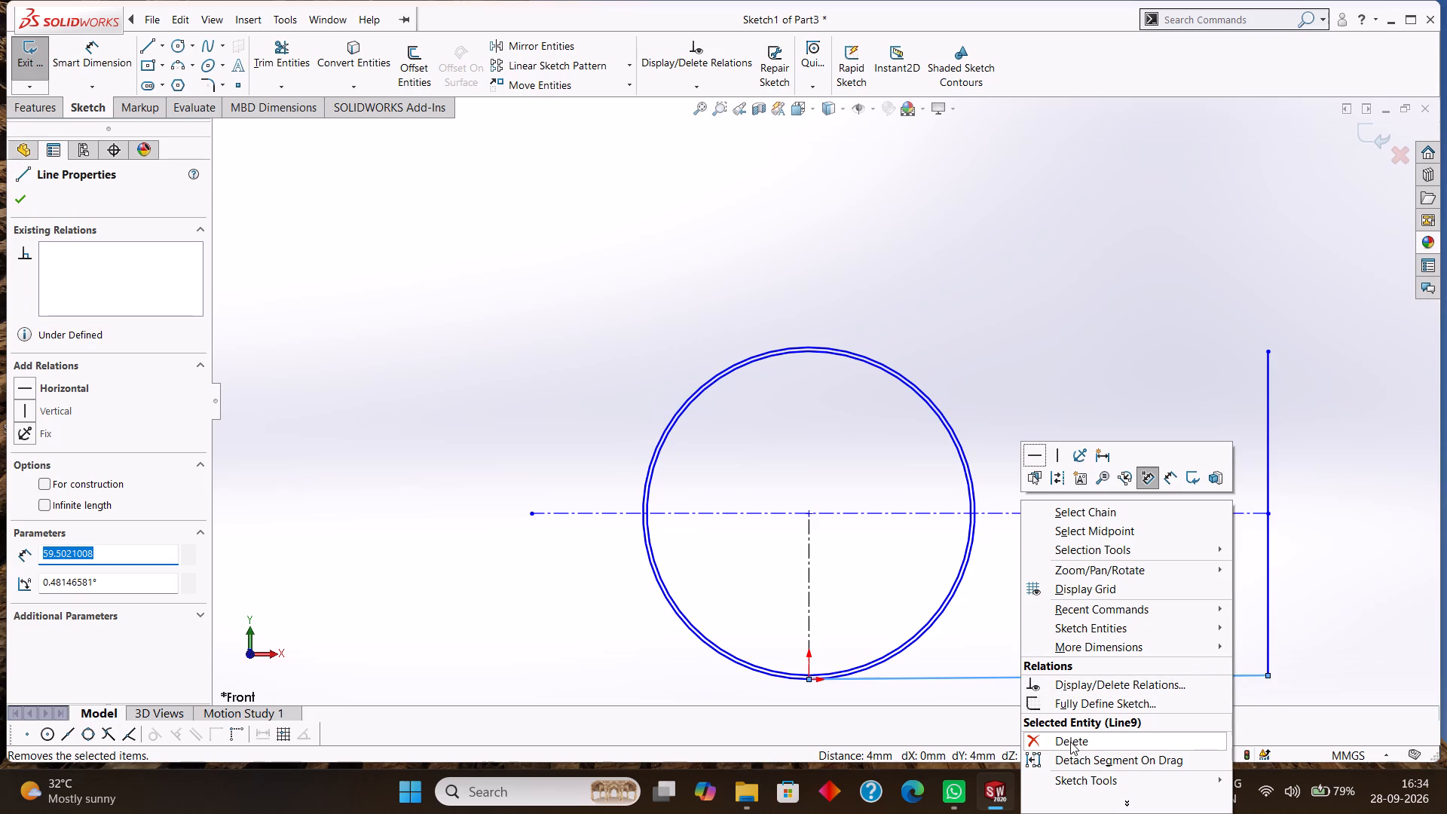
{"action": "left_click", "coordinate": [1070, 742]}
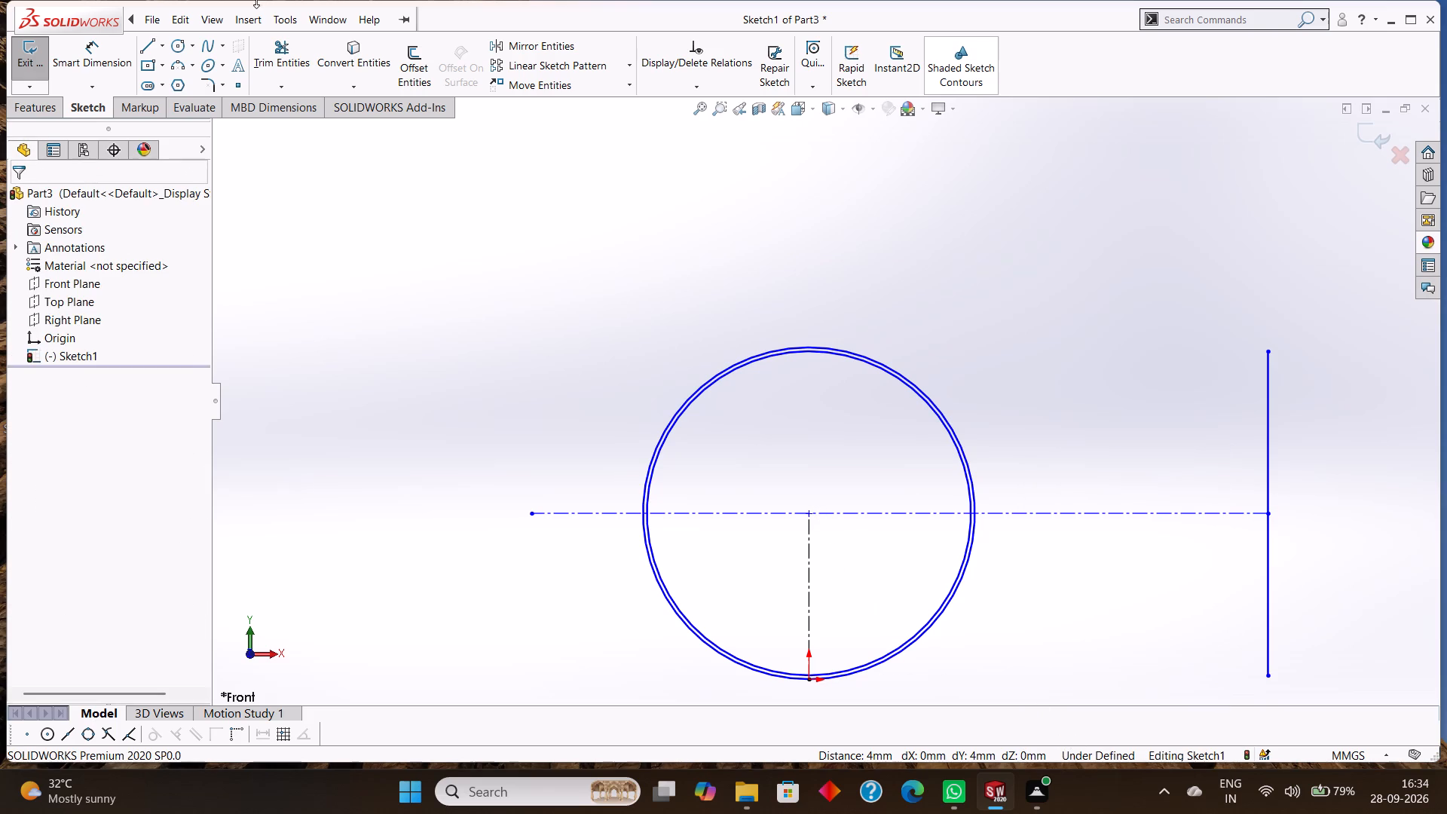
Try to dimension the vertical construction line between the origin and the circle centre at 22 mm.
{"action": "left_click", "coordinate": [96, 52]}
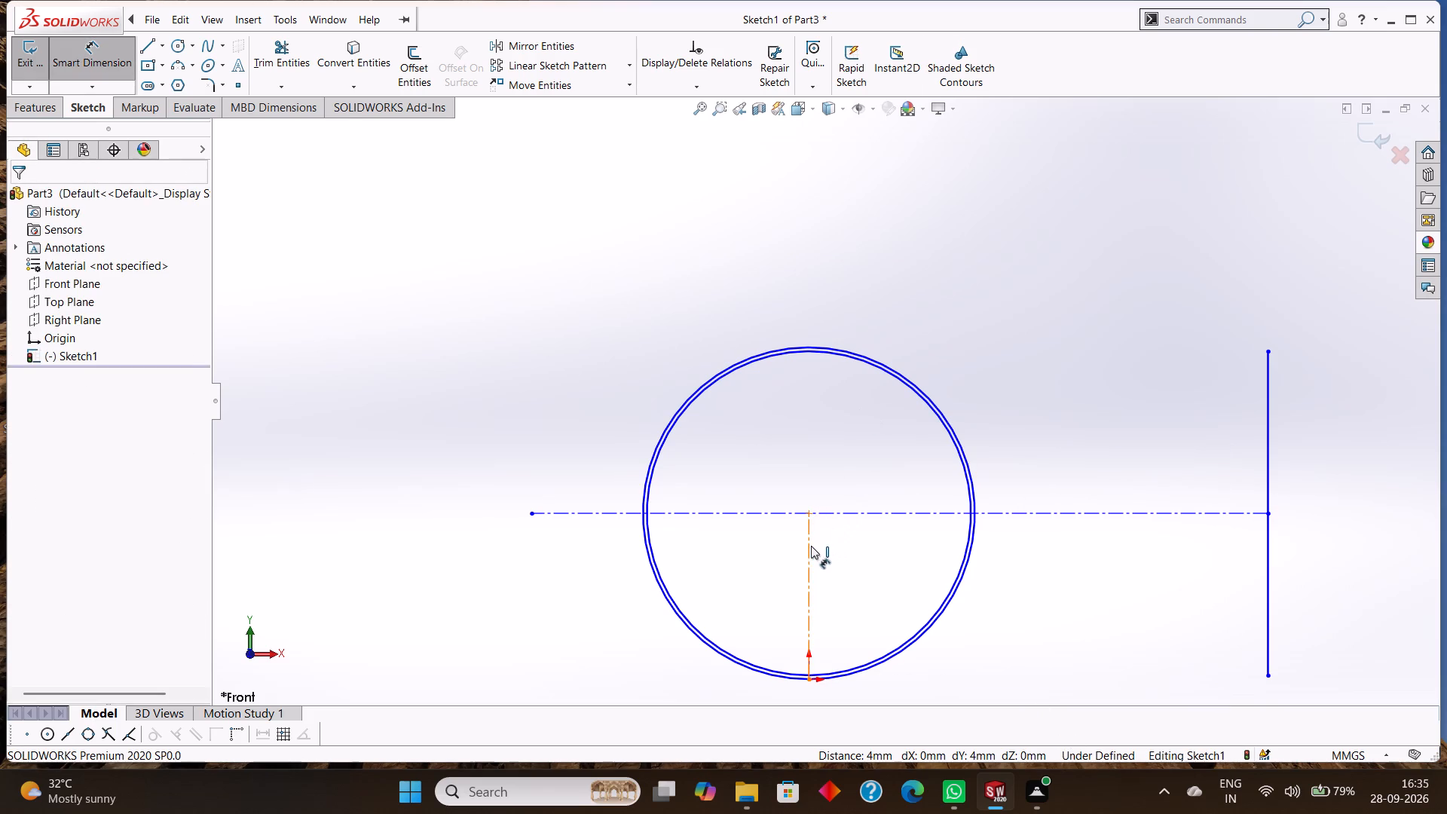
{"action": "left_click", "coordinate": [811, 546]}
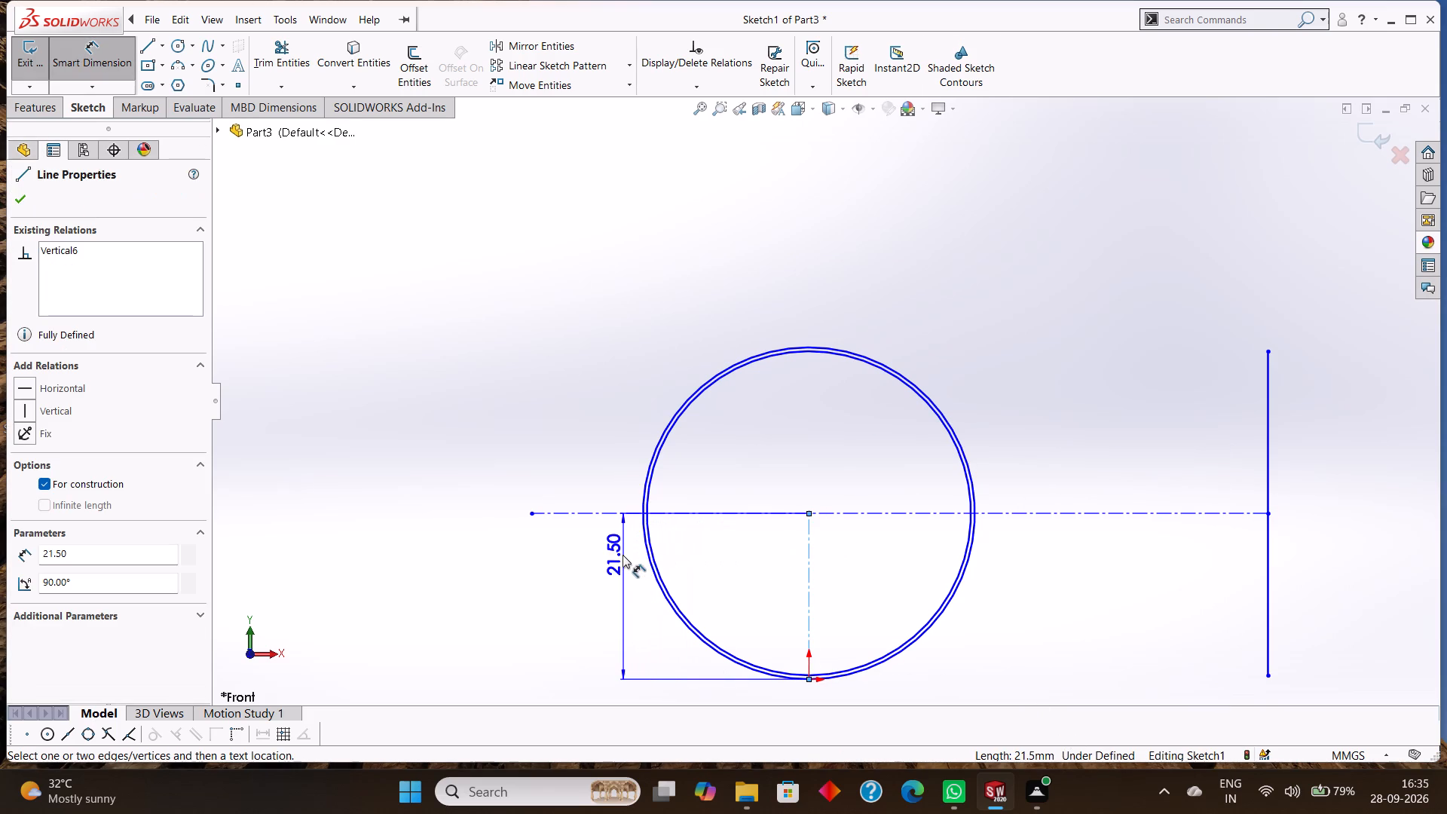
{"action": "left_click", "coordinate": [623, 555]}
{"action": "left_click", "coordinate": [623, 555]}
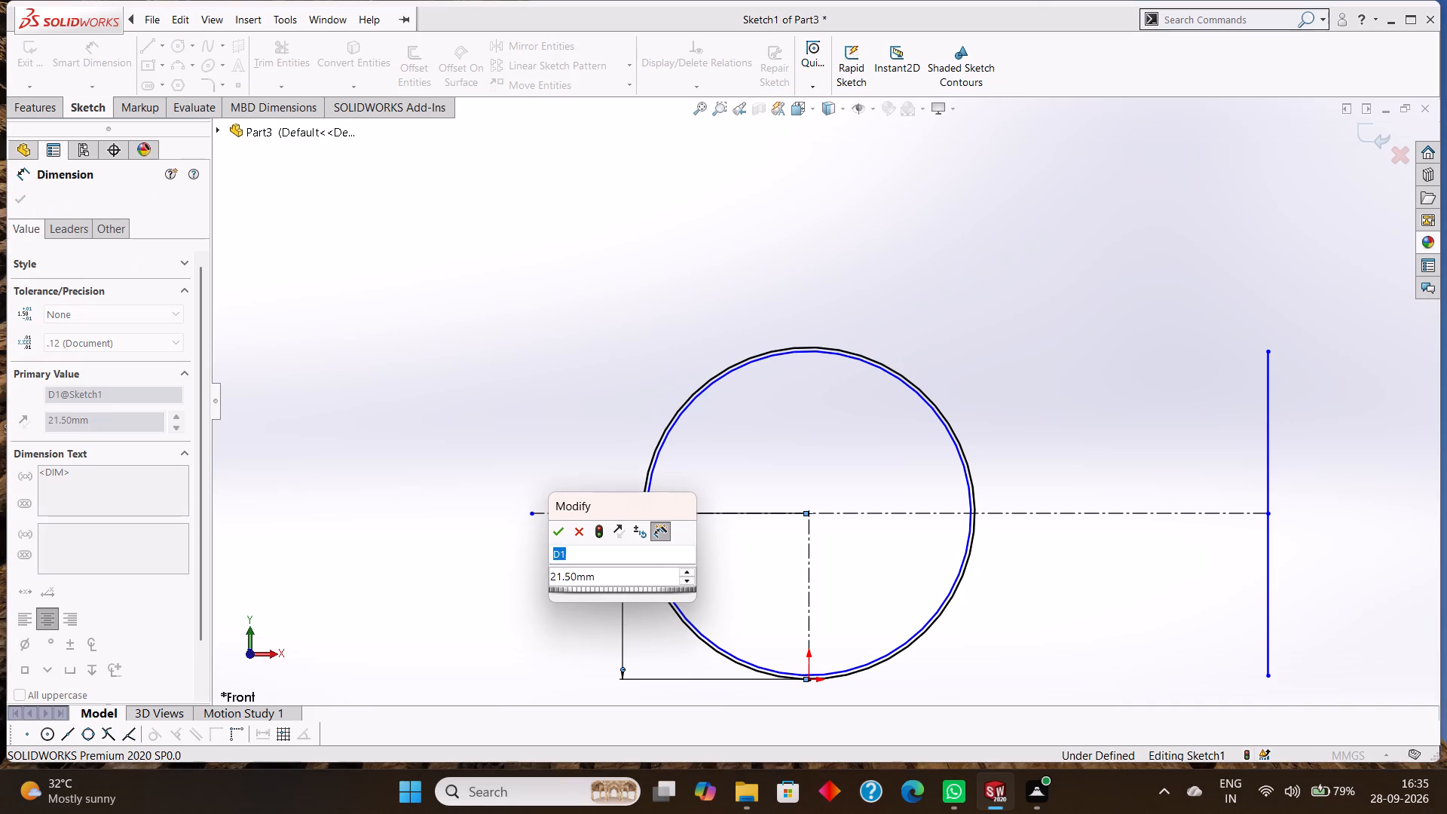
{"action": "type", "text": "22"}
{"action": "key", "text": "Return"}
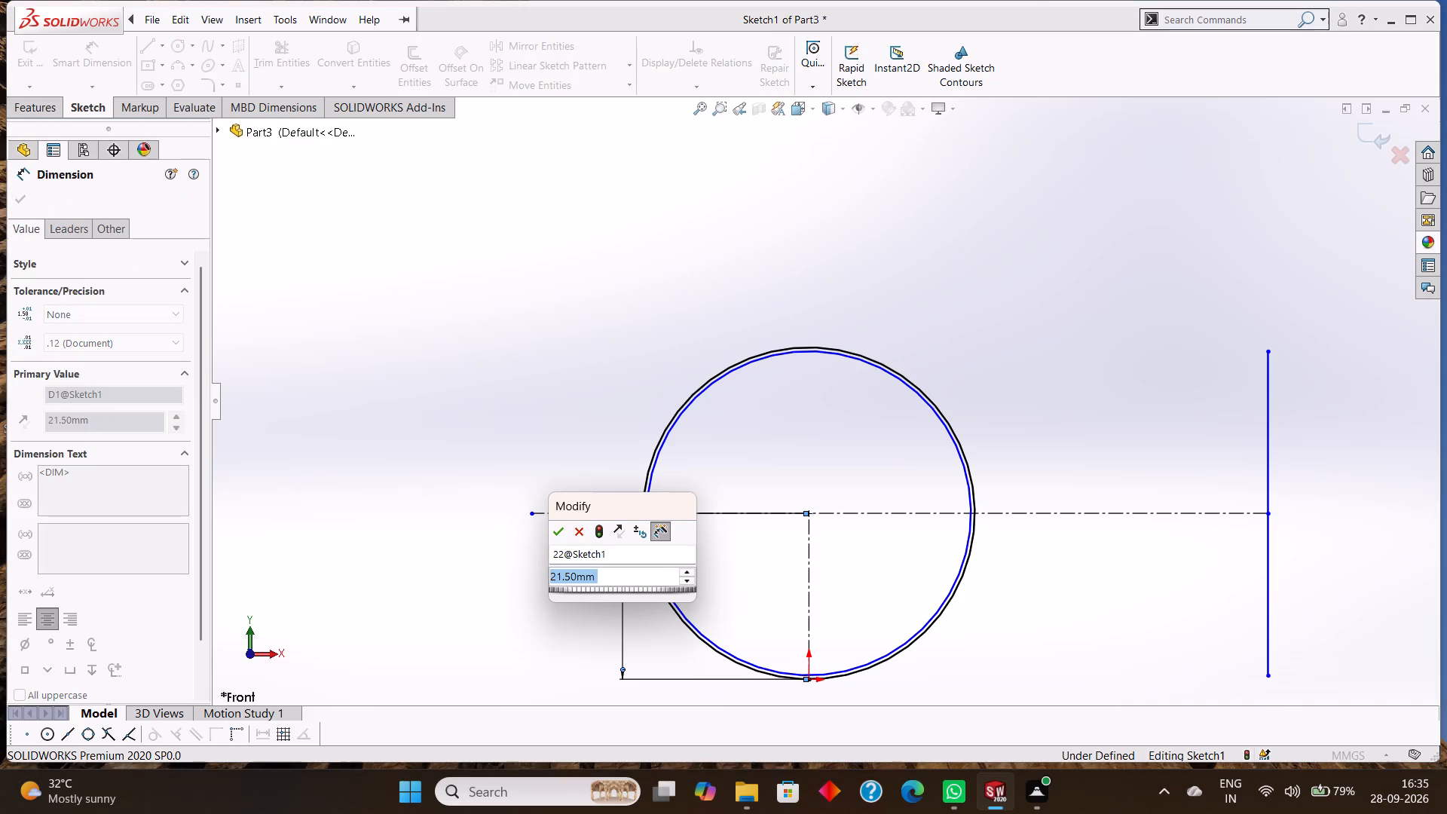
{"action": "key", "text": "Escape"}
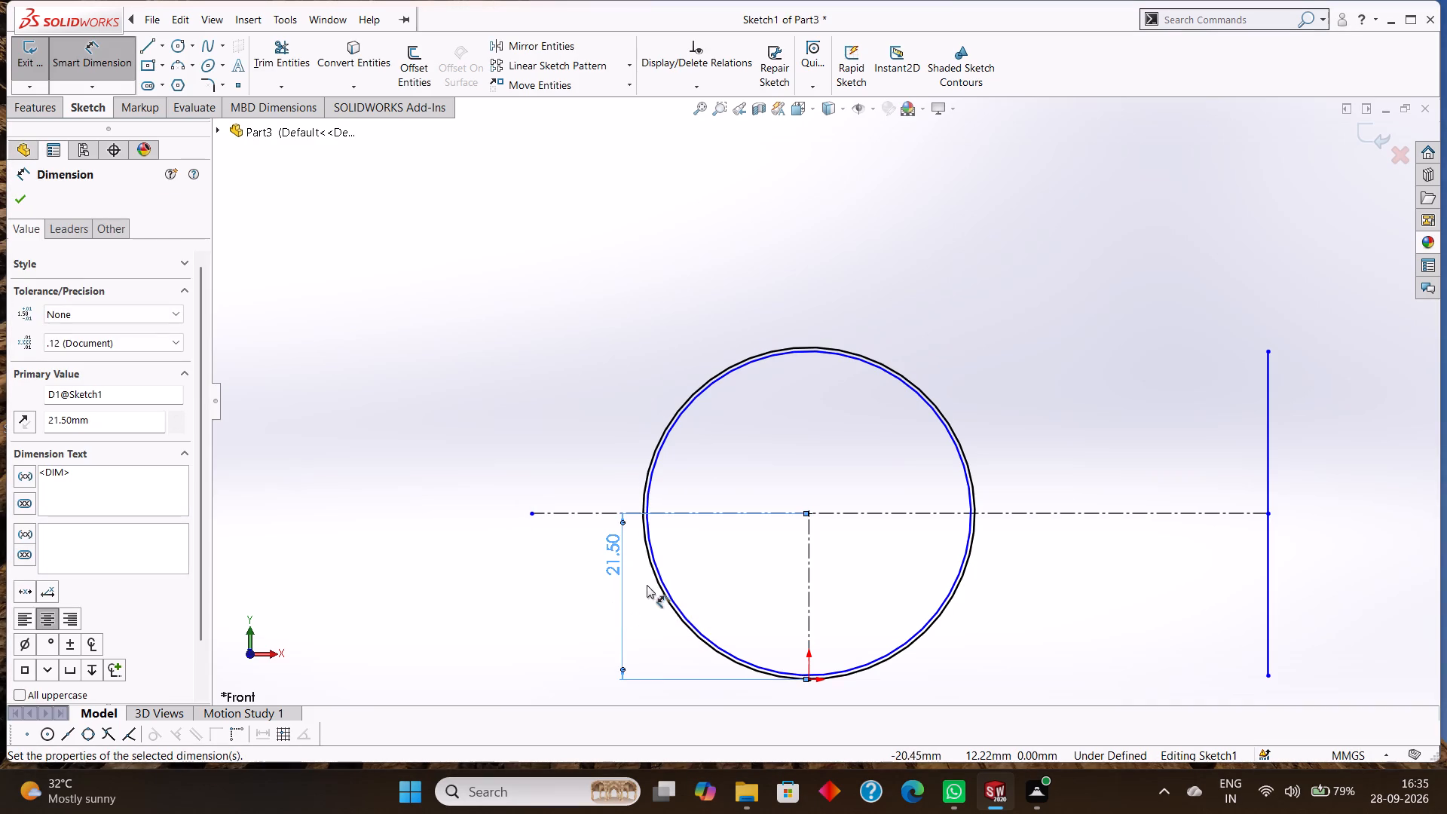
Undo all the sketch edits back to an empty sketch on the Front Plane.
{"action": "key", "text": "ctrl+z"}
{"action": "key", "text": "ctrl+z"}
{"action": "key", "text": "ctrl+z"}
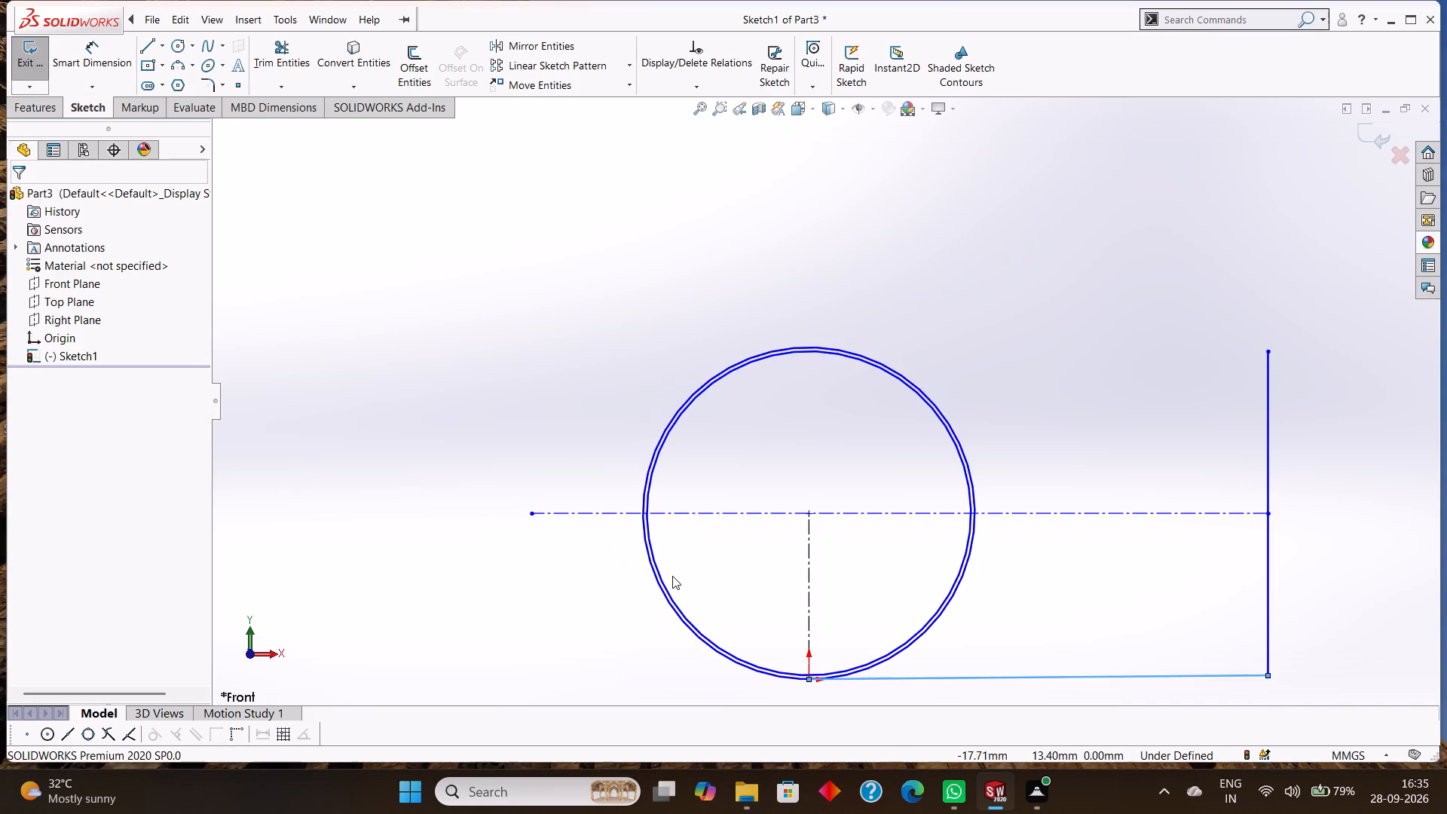
{"action": "key", "text": "ctrl+z"}
{"action": "key", "text": "ctrl+z"}
{"action": "key", "text": "ctrl+z"}
{"action": "key", "text": "ctrl+z"}
{"action": "key", "text": "ctrl+z"}
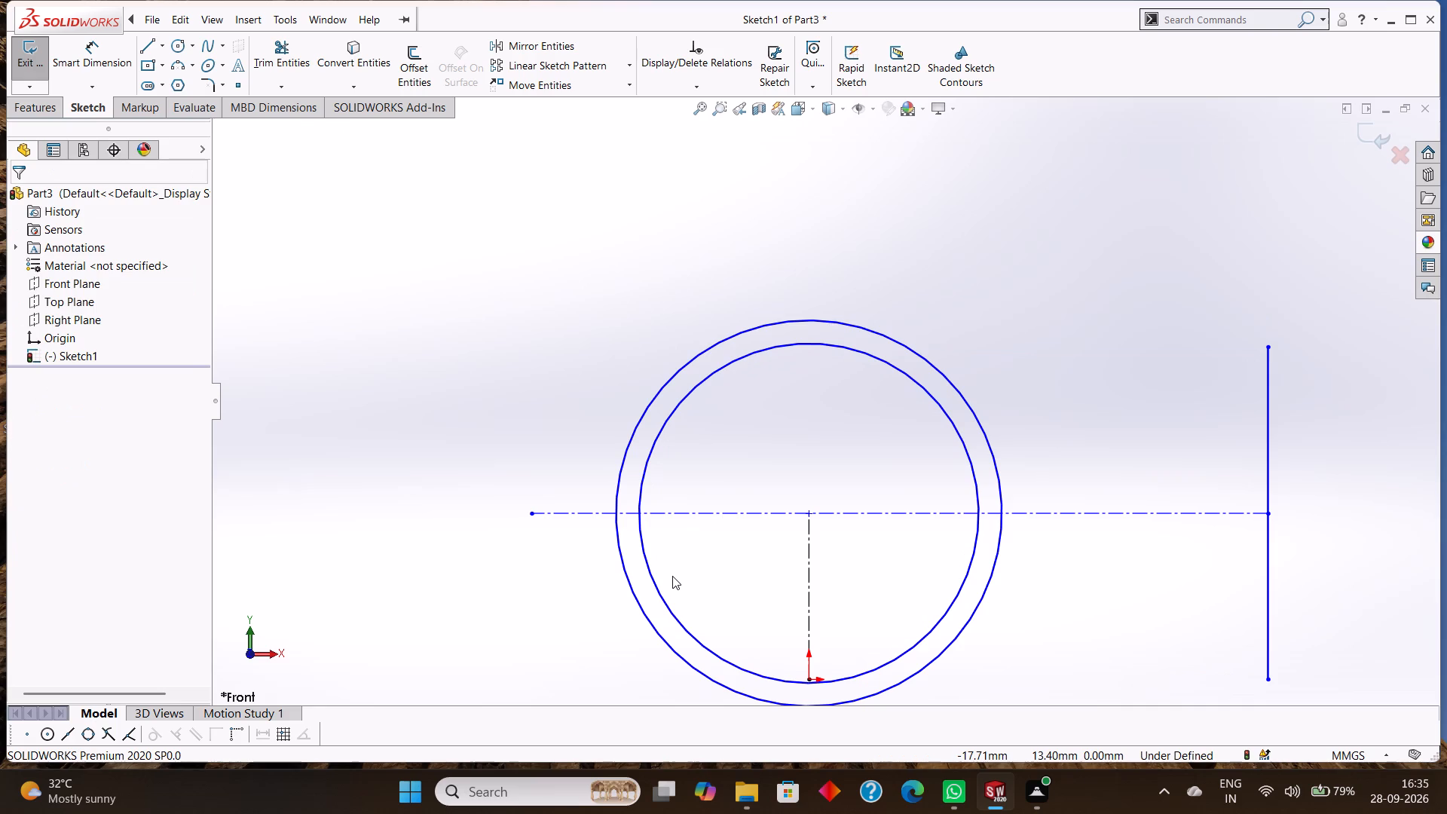
{"action": "key", "text": "ctrl+z"}
{"action": "key", "text": "ctrl+z"}
{"action": "key", "text": "ctrl+z"}
{"action": "key", "text": "ctrl+z"}
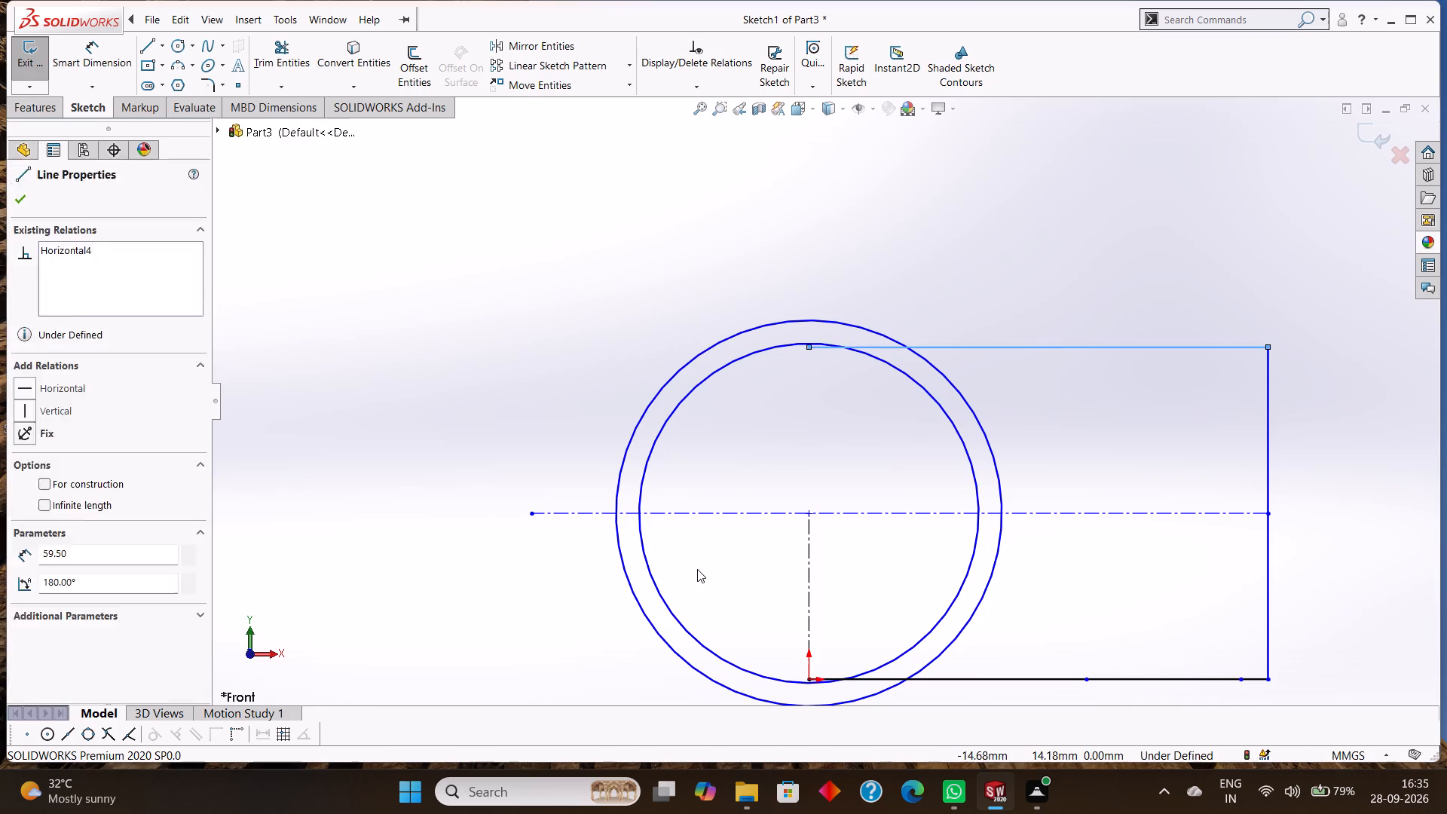
{"action": "key", "text": "ctrl+z"}
{"action": "key", "text": "ctrl+z"}
{"action": "key", "text": "ctrl+z"}
{"action": "key", "text": "ctrl+z"}
{"action": "key", "text": "ctrl+z"}
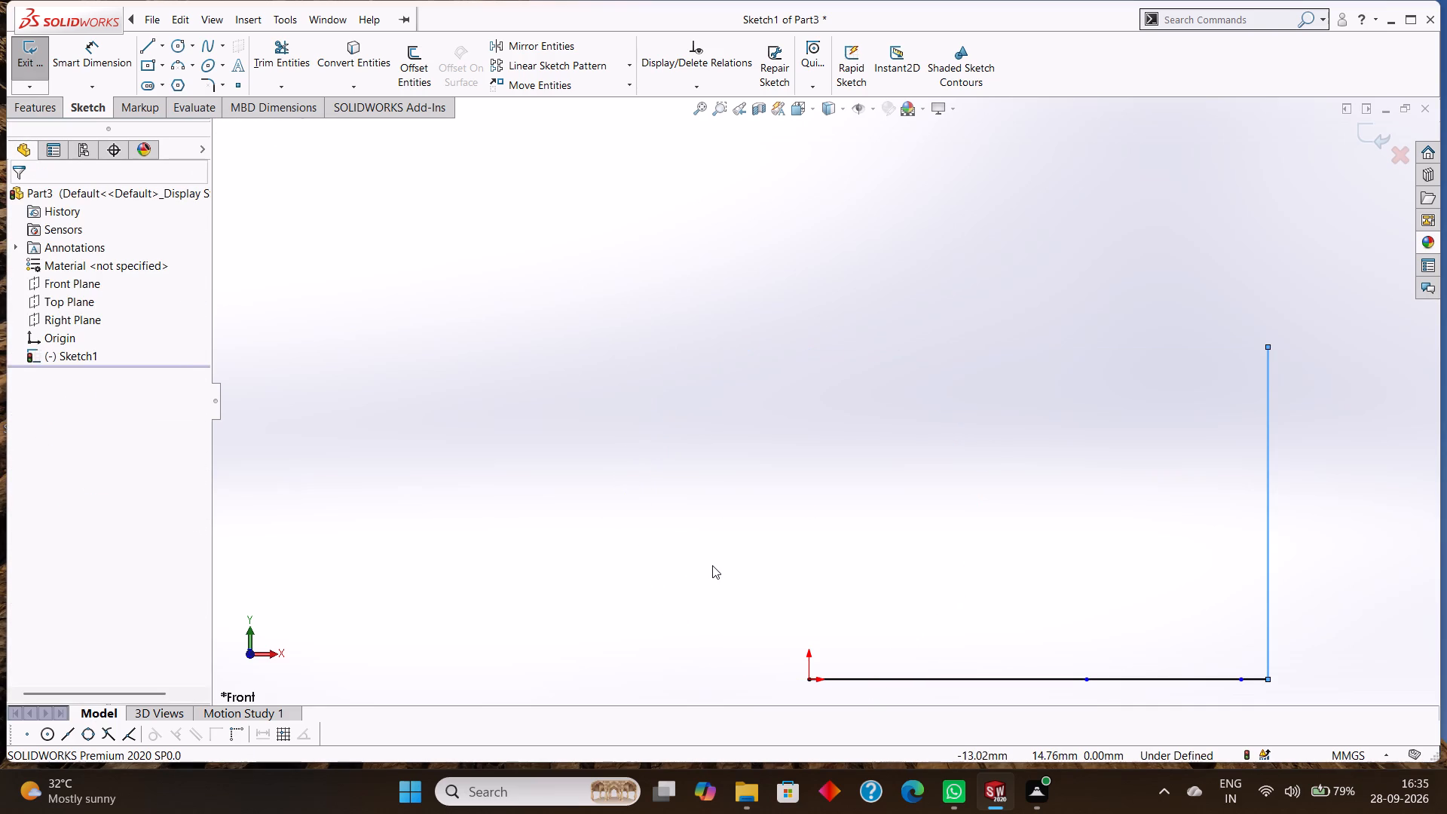
{"action": "key", "text": "ctrl+z"}
{"action": "key", "text": "ctrl+z"}
{"action": "key", "text": "ctrl+z"}
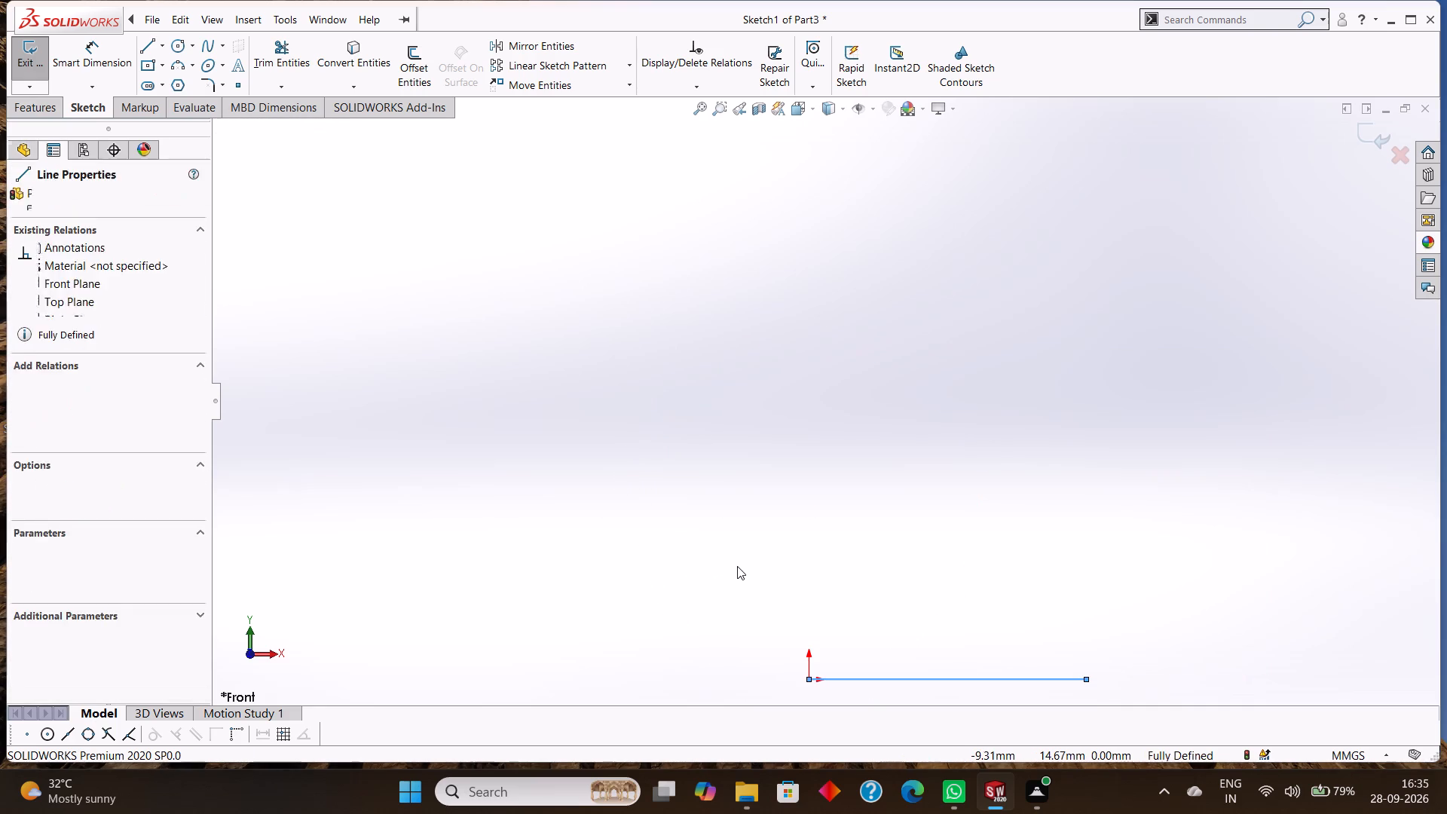
{"action": "key", "text": "ctrl+z"}
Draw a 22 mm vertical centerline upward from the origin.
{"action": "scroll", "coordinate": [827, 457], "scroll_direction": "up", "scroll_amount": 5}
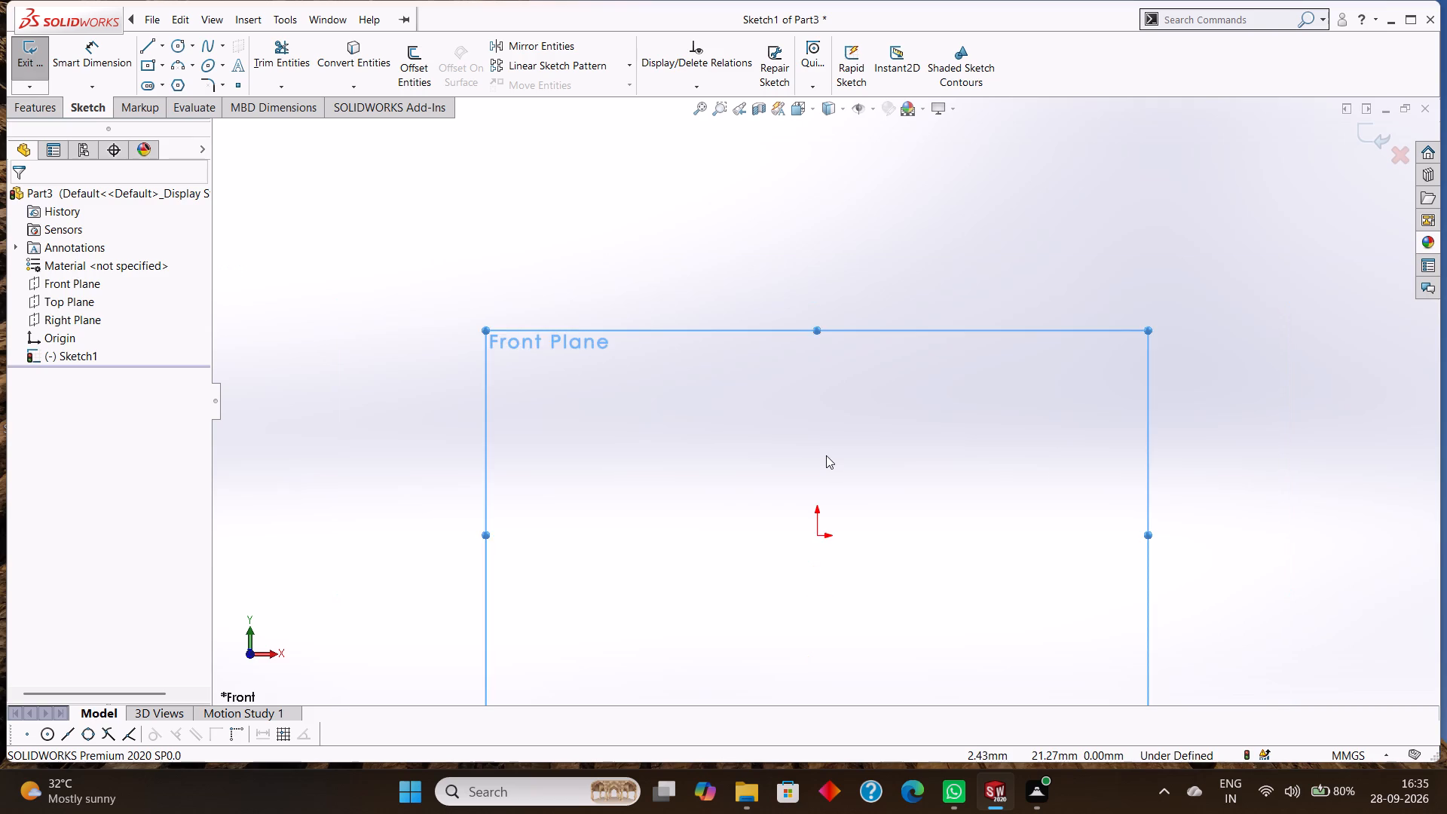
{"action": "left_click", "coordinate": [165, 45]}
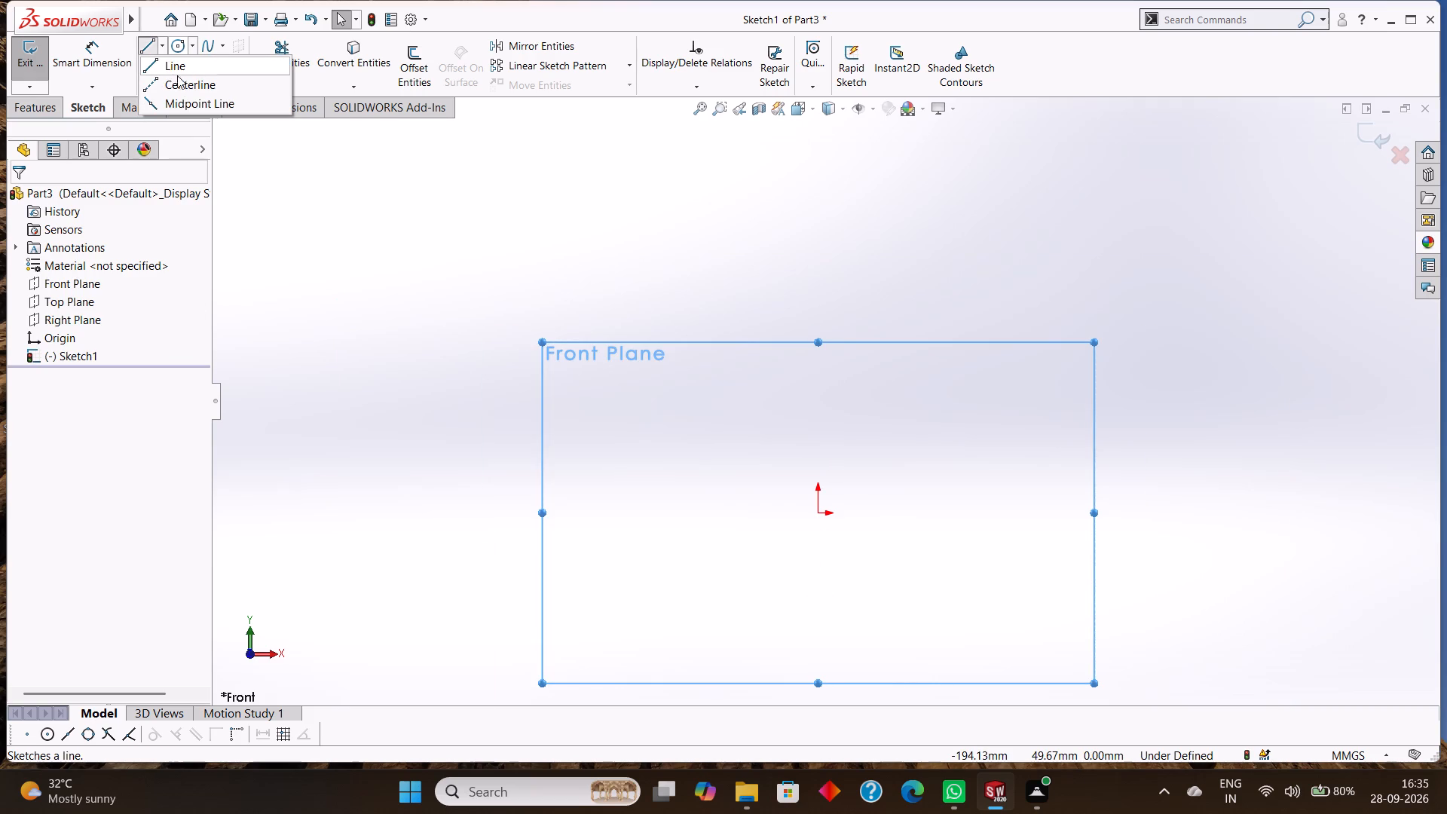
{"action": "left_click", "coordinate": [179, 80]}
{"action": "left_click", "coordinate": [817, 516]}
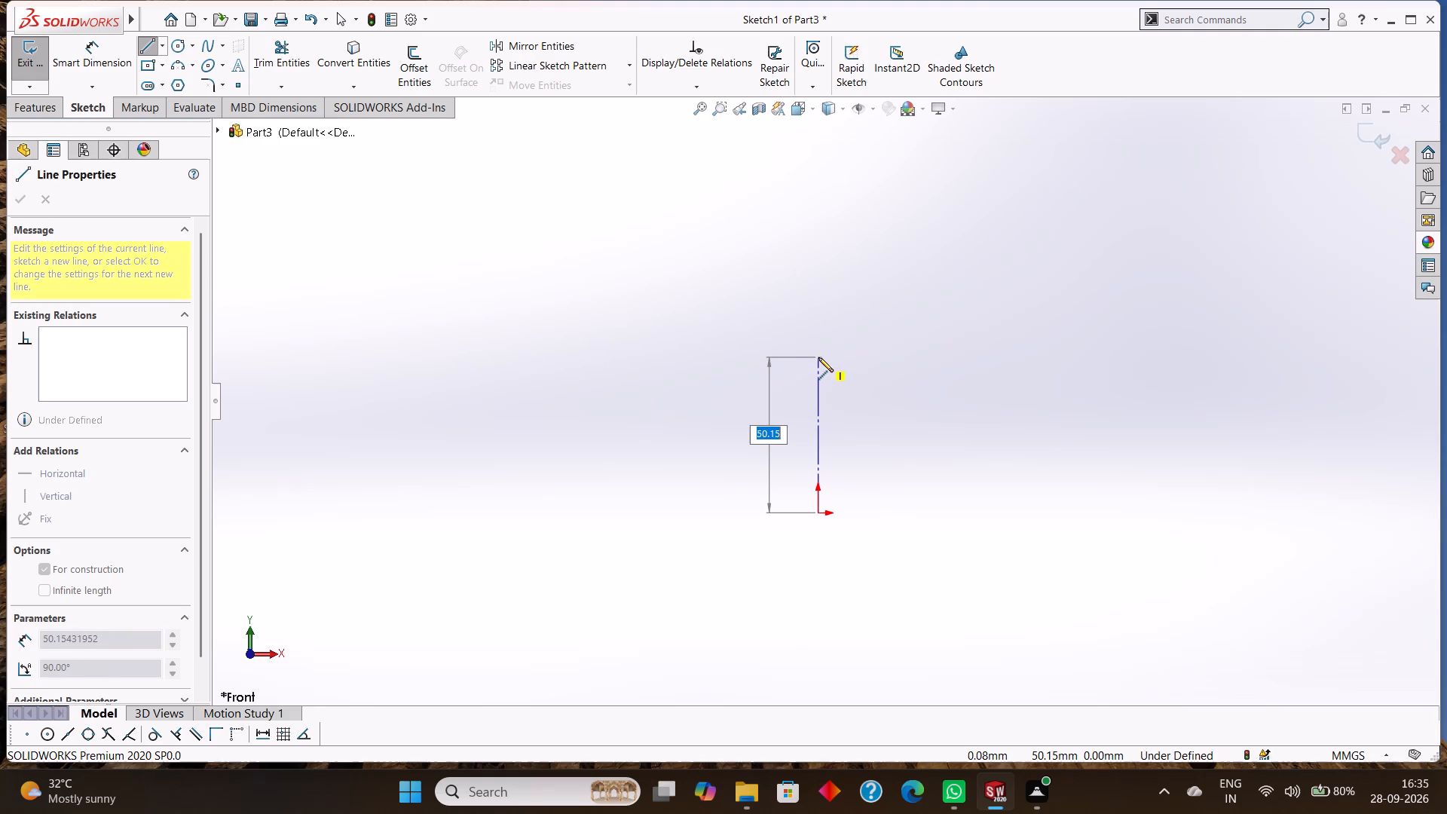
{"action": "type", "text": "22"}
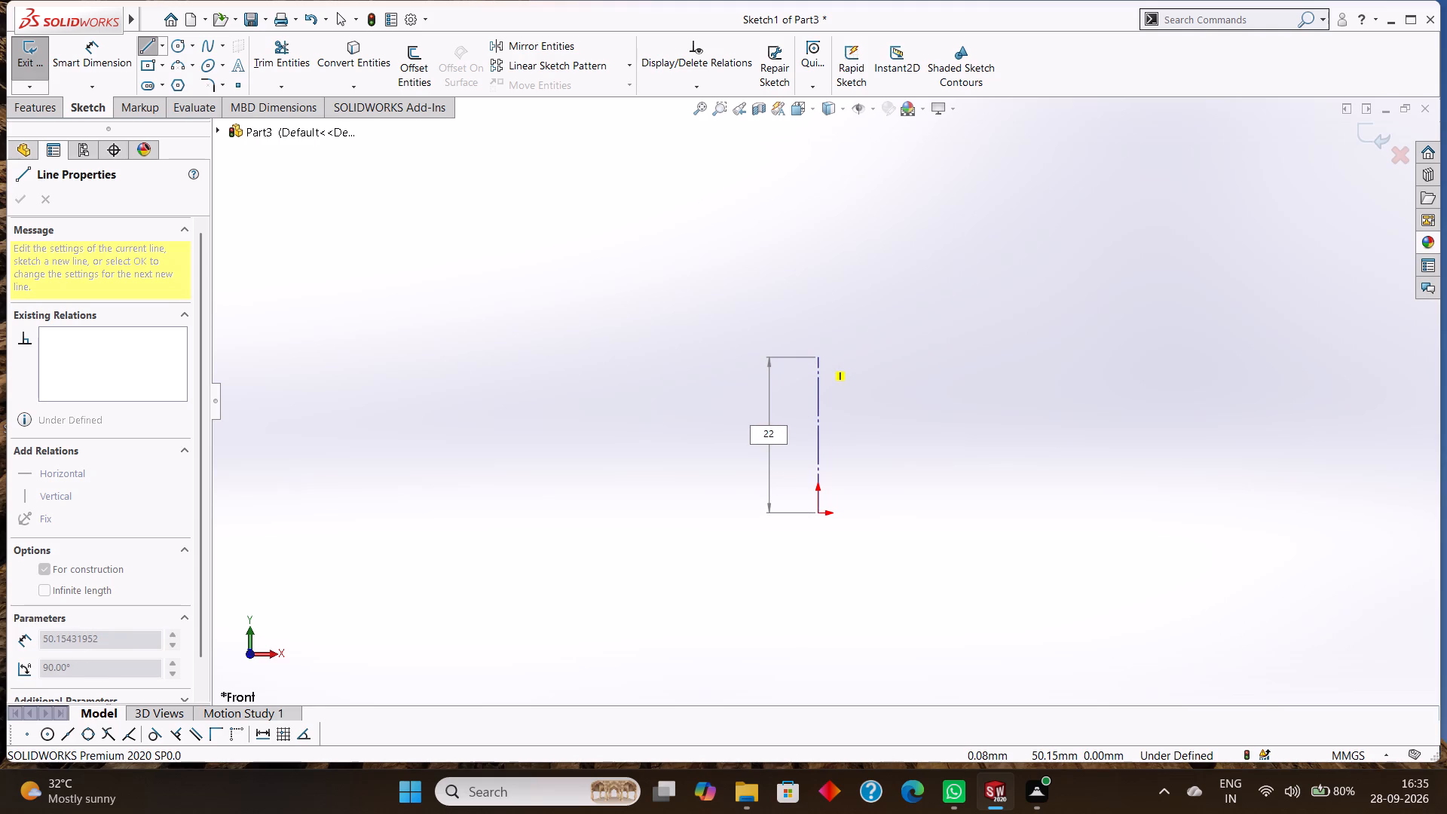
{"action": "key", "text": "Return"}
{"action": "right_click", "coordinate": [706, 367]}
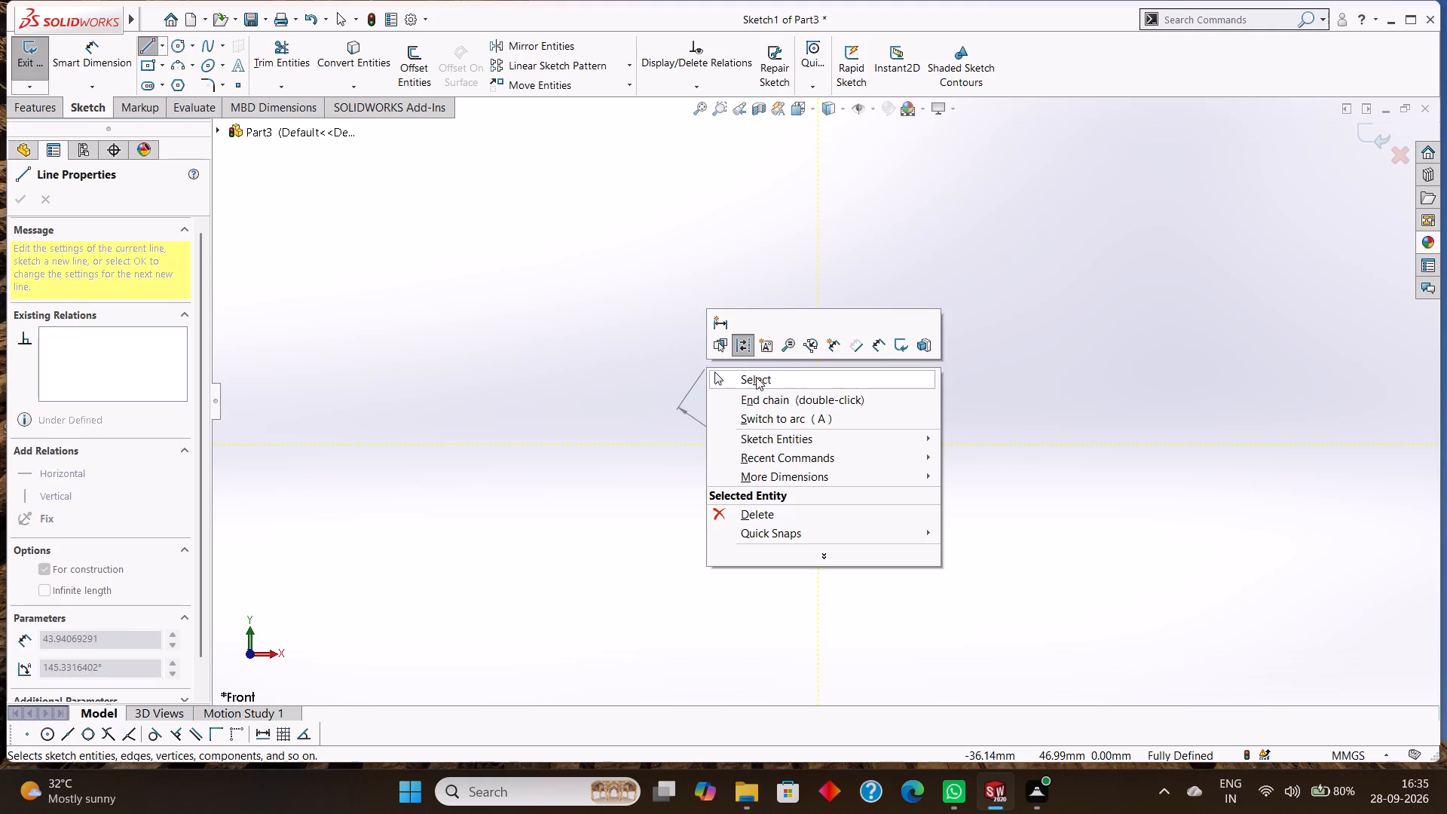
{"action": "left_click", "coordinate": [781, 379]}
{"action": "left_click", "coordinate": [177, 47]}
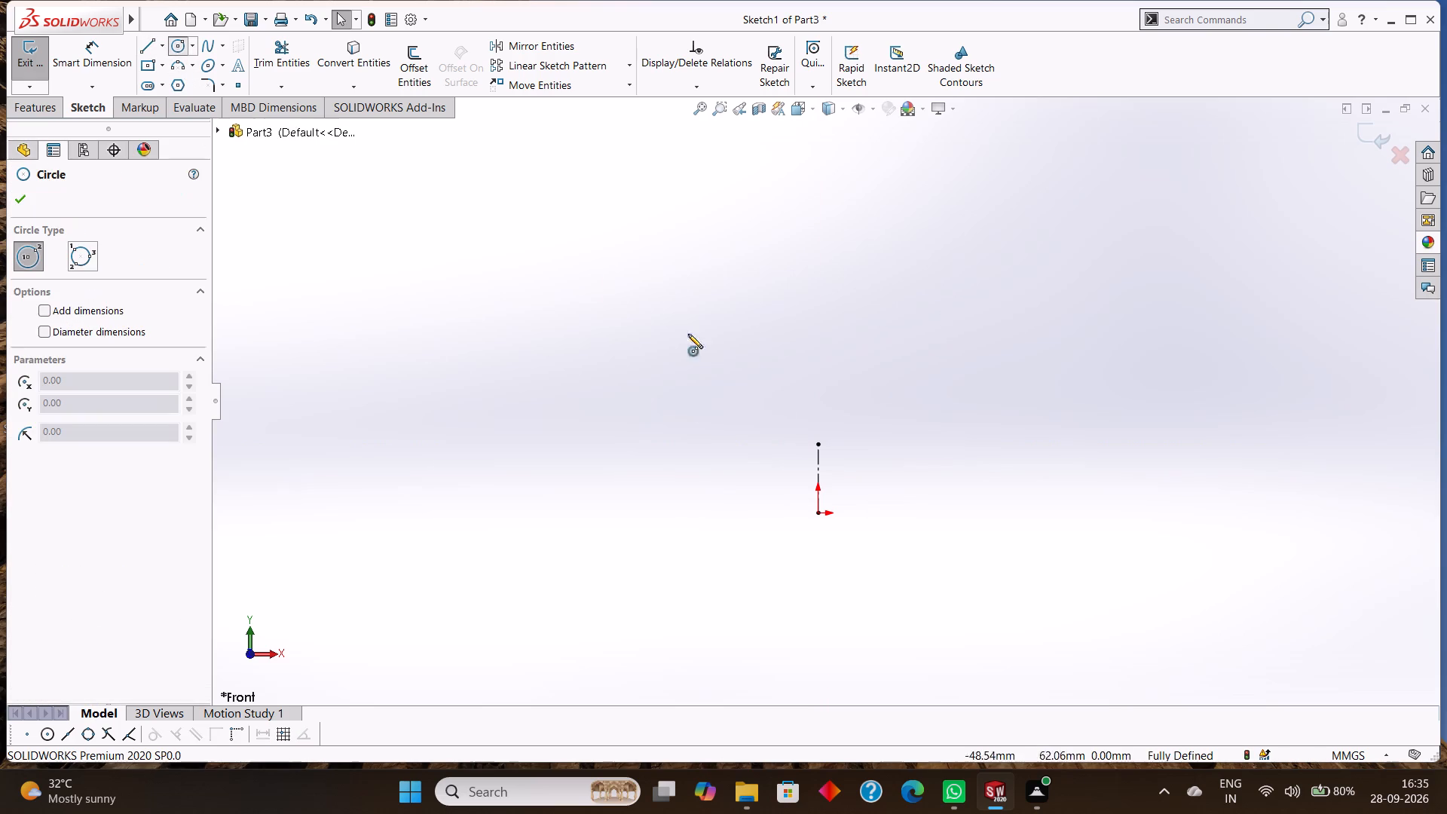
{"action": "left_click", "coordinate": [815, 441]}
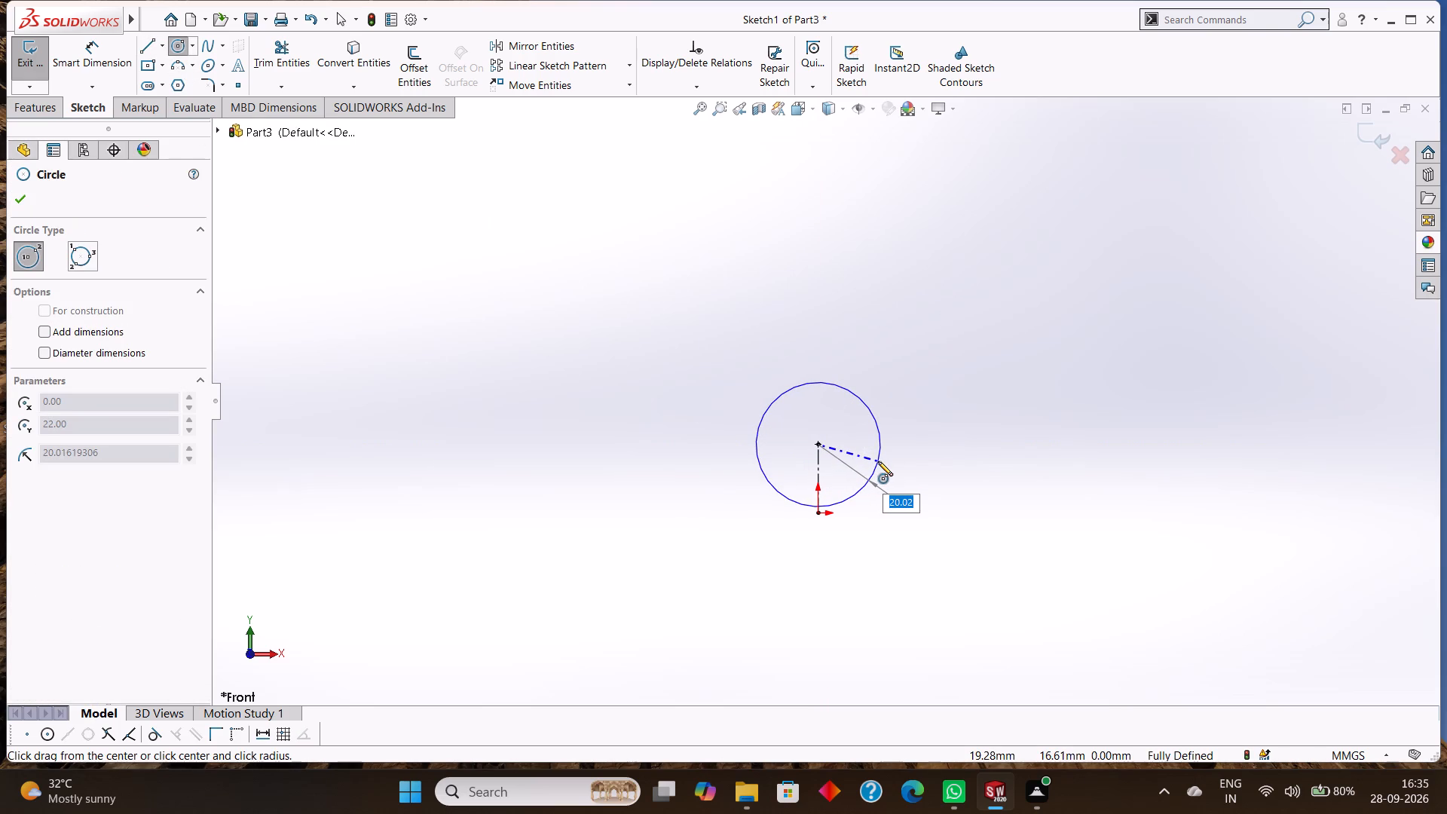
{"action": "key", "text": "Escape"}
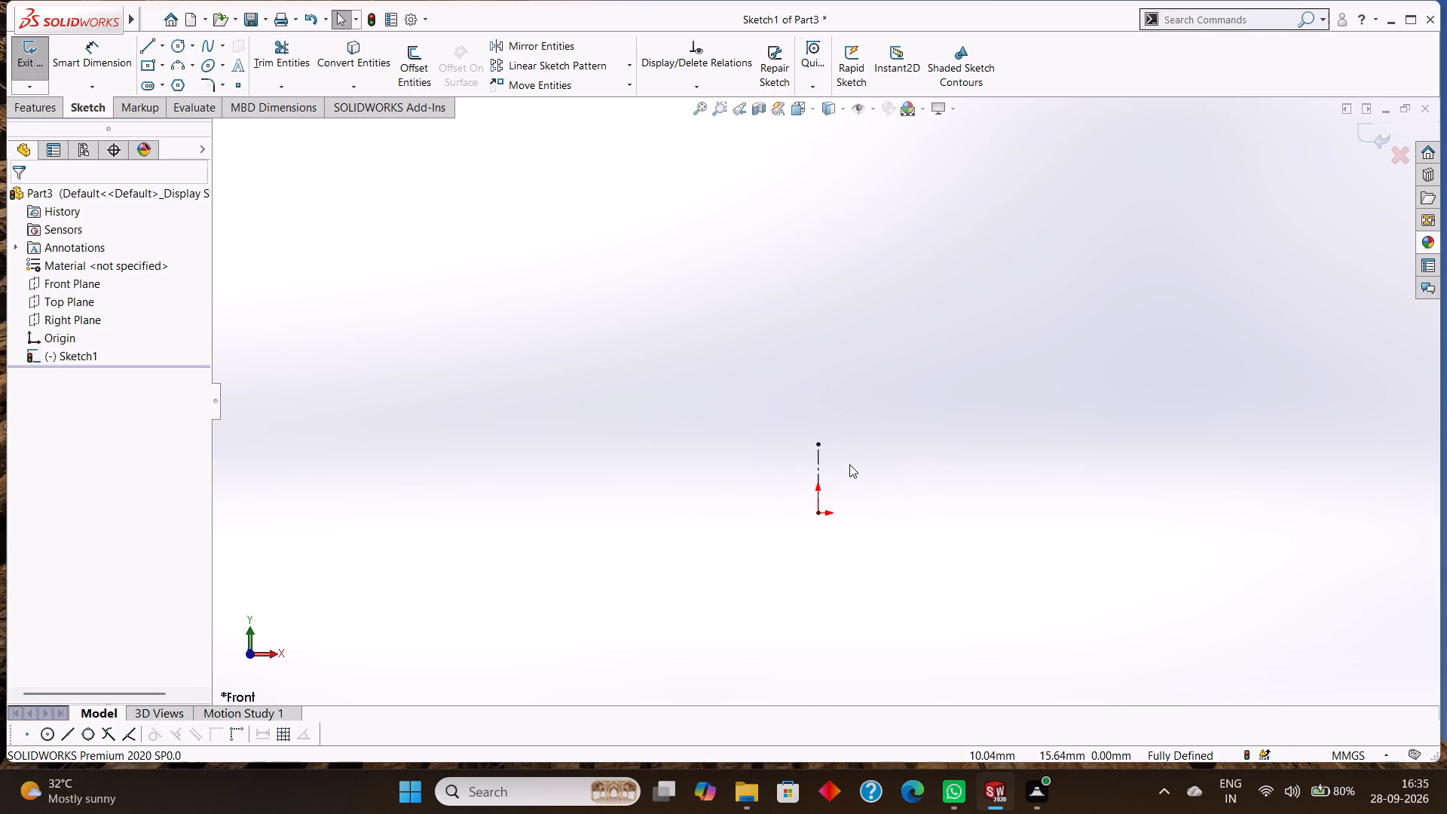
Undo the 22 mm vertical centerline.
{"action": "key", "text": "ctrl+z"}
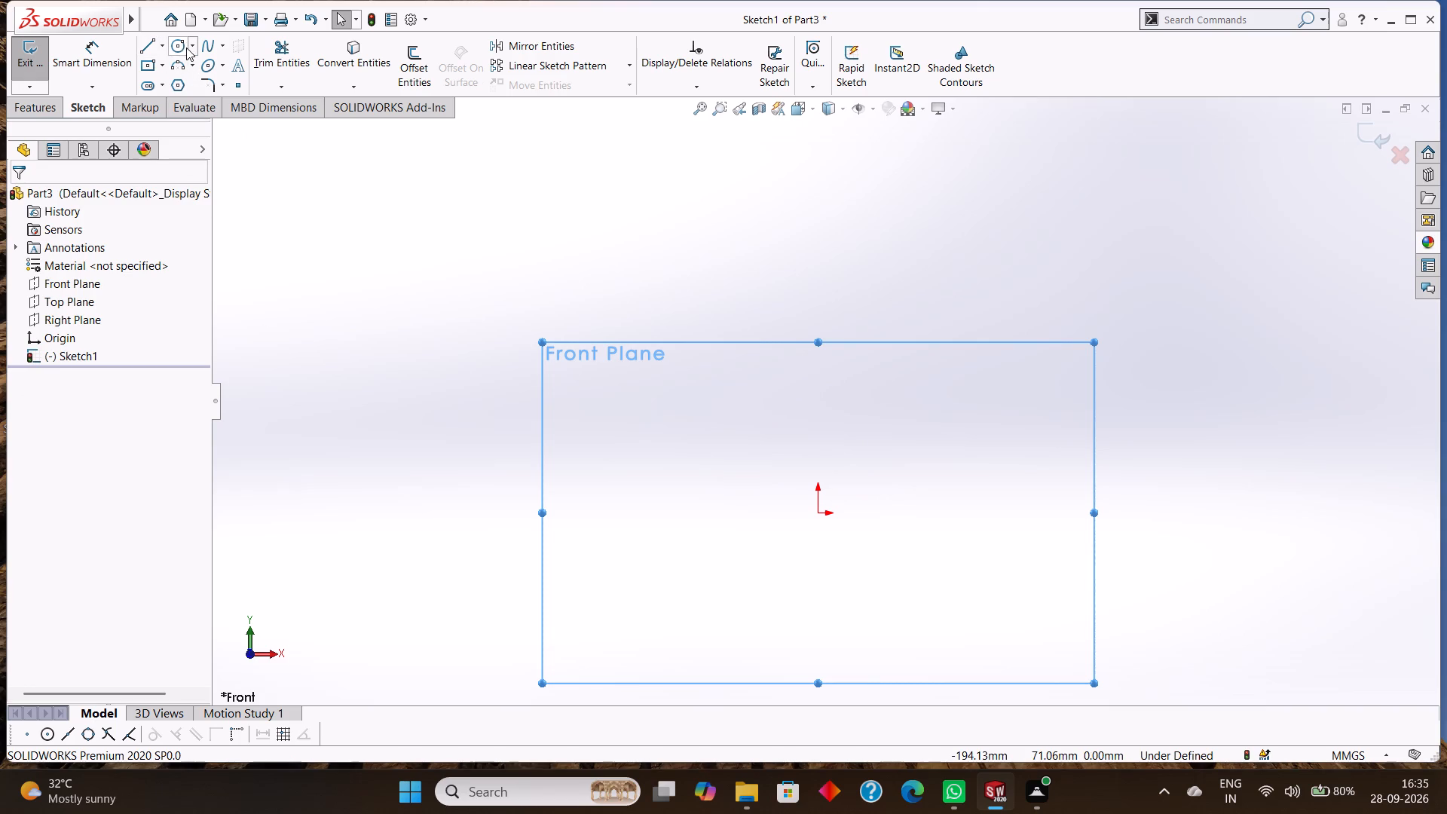
Try to draw a 25 mm vertical centerline upward from the origin.
{"action": "left_click", "coordinate": [163, 44]}
{"action": "left_click", "coordinate": [179, 84]}
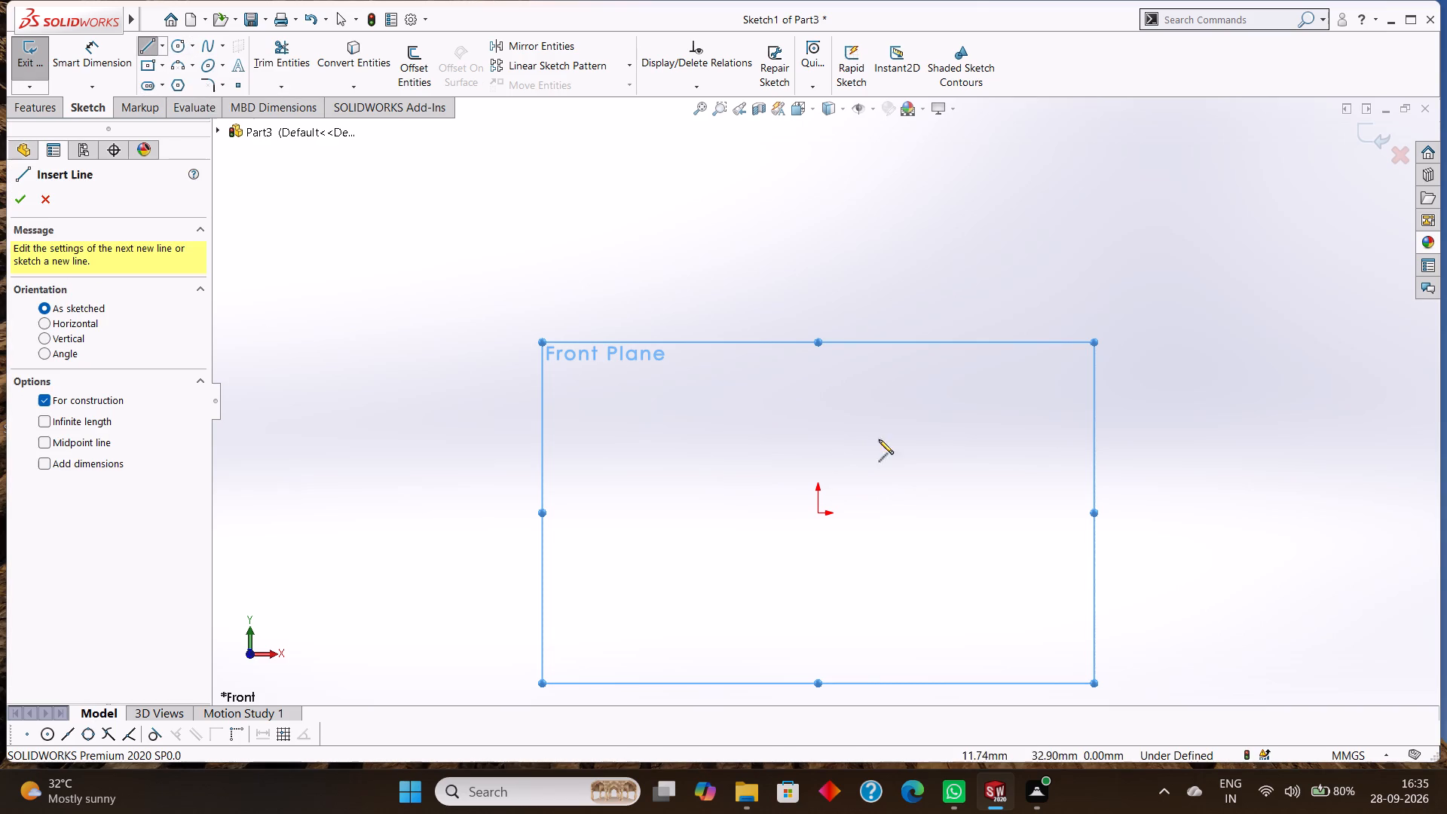
{"action": "left_click", "coordinate": [821, 513]}
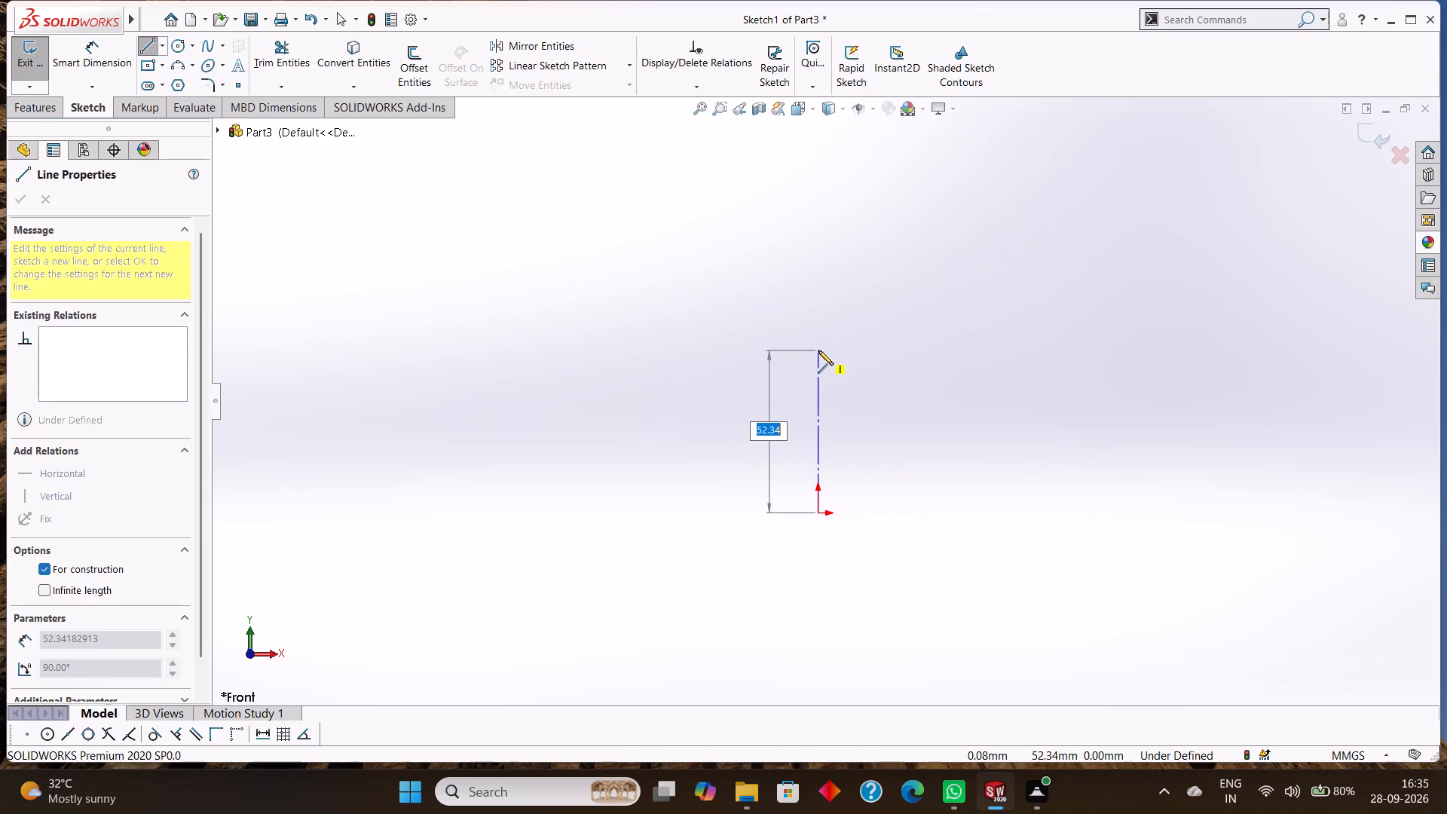
{"action": "type", "text": "25"}
{"action": "key", "text": "Return"}
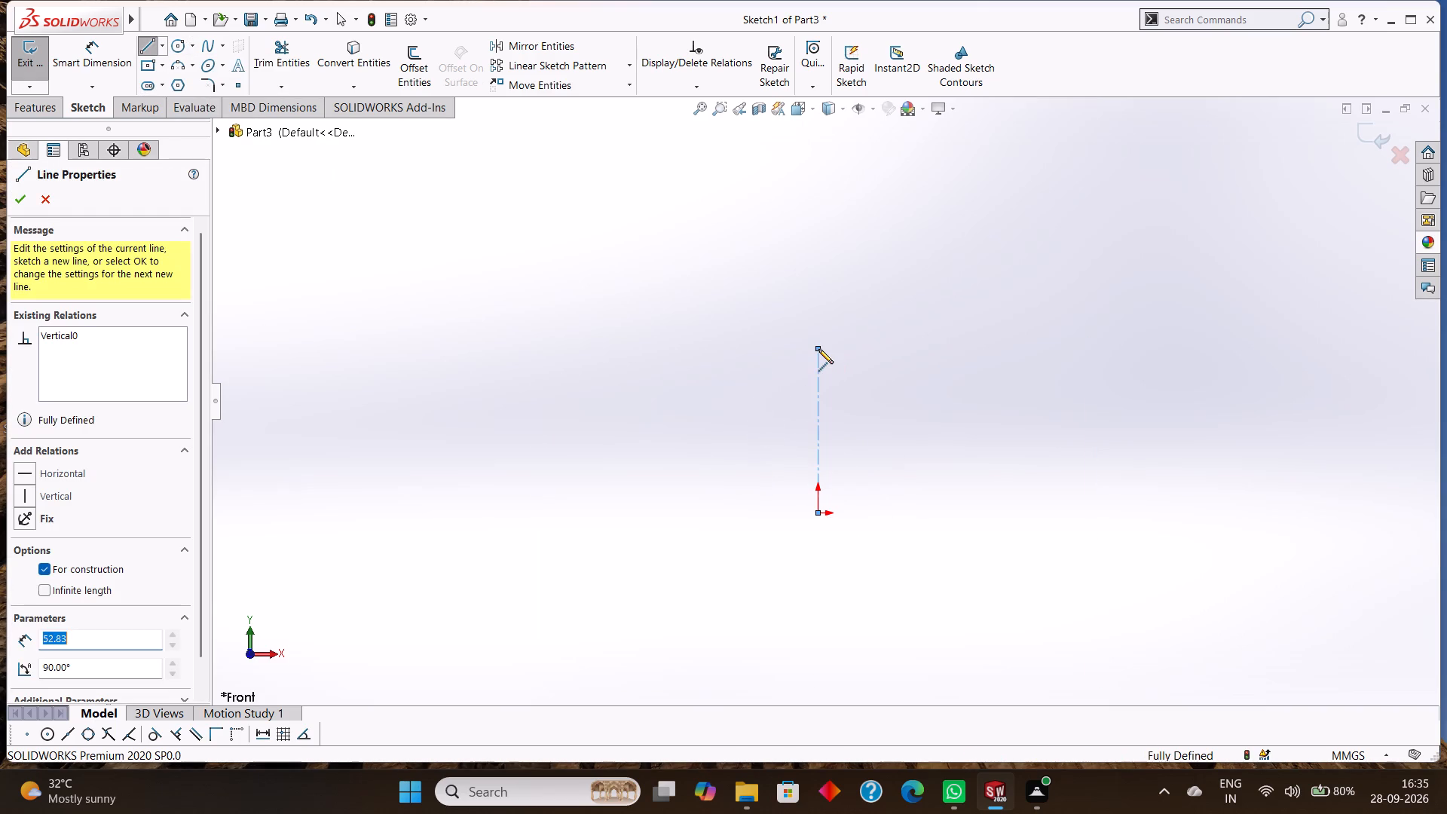
{"action": "right_click", "coordinate": [901, 313]}
{"action": "left_click", "coordinate": [937, 320]}
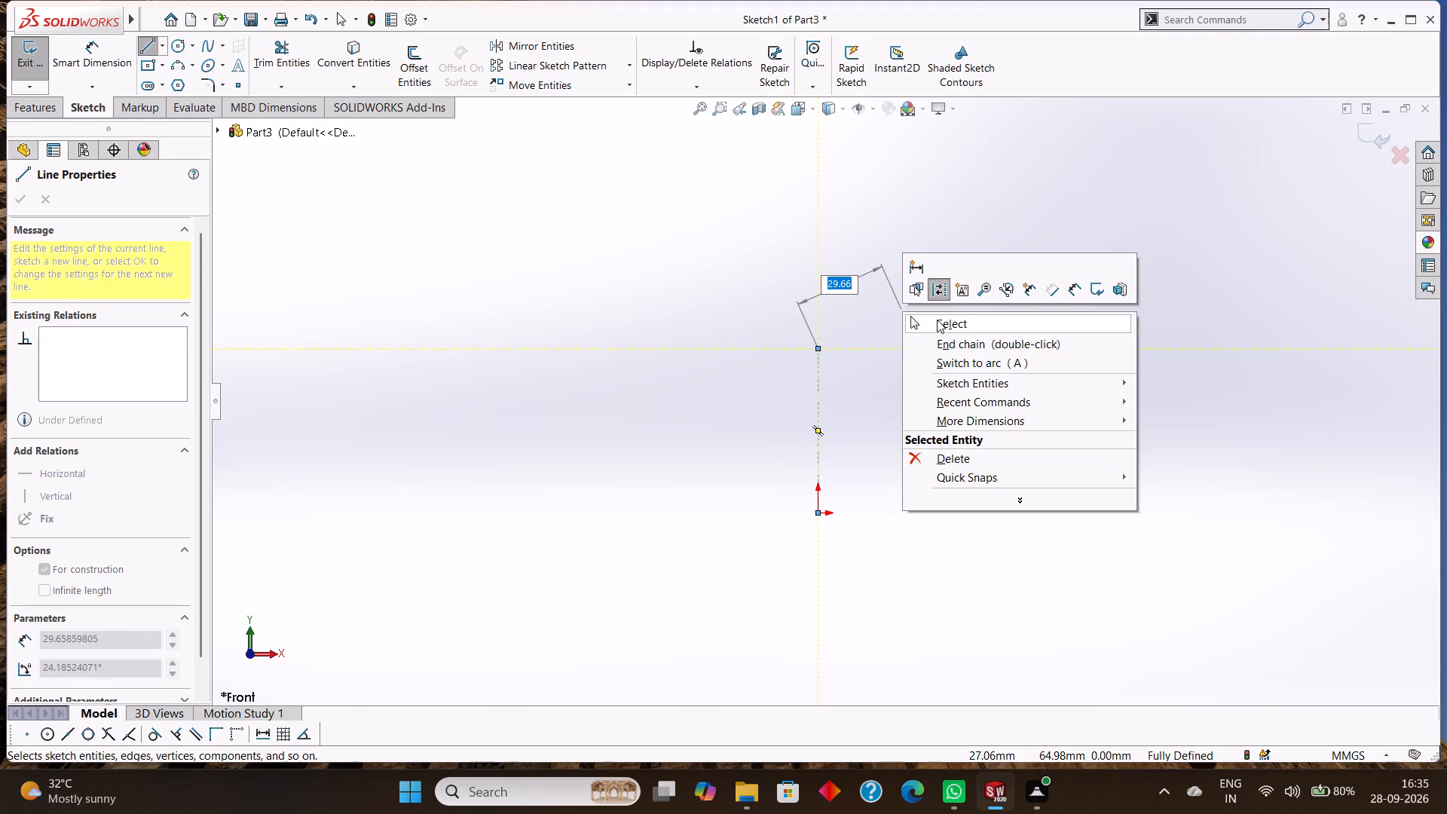
{"action": "left_click", "coordinate": [488, 196]}
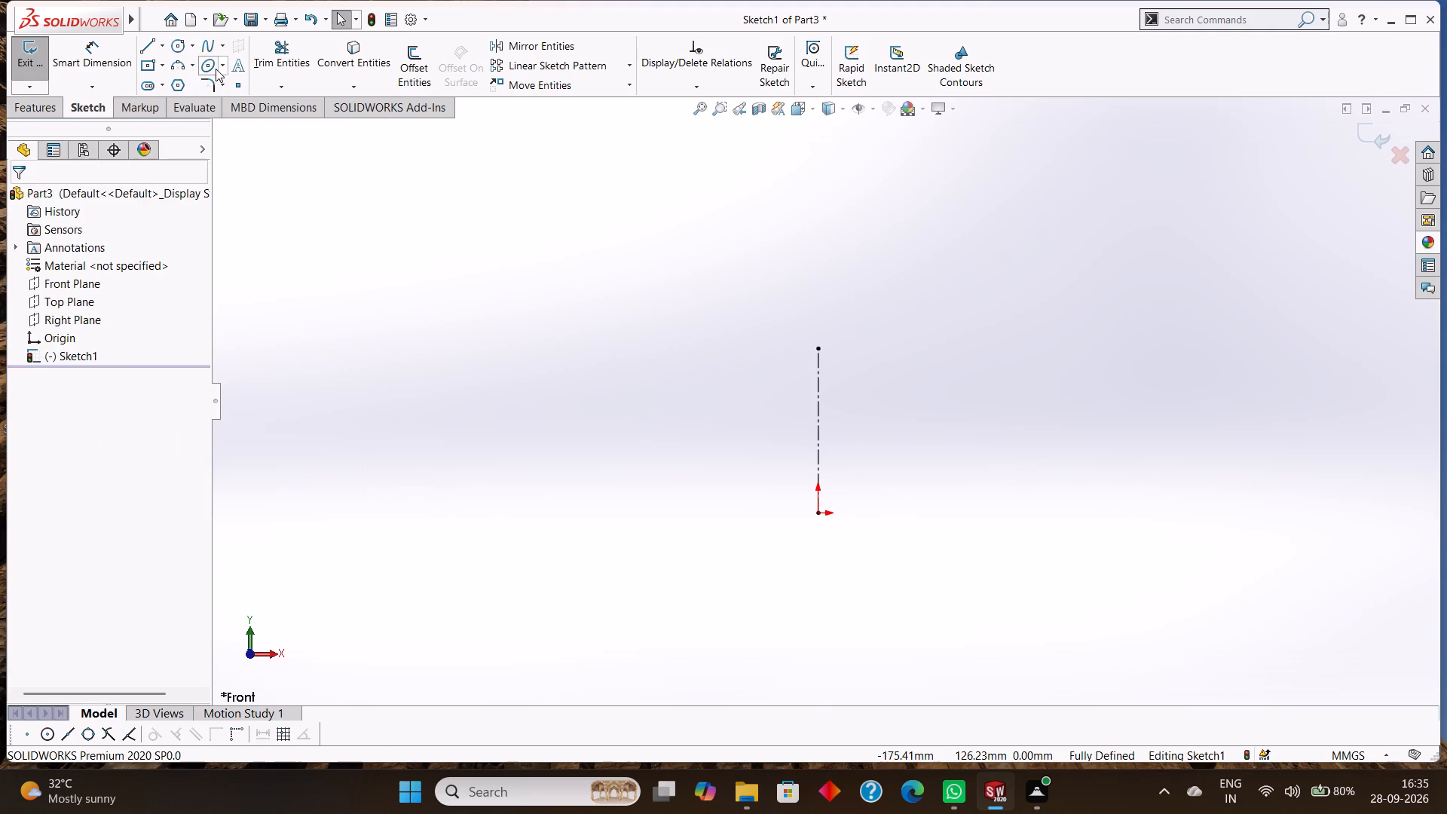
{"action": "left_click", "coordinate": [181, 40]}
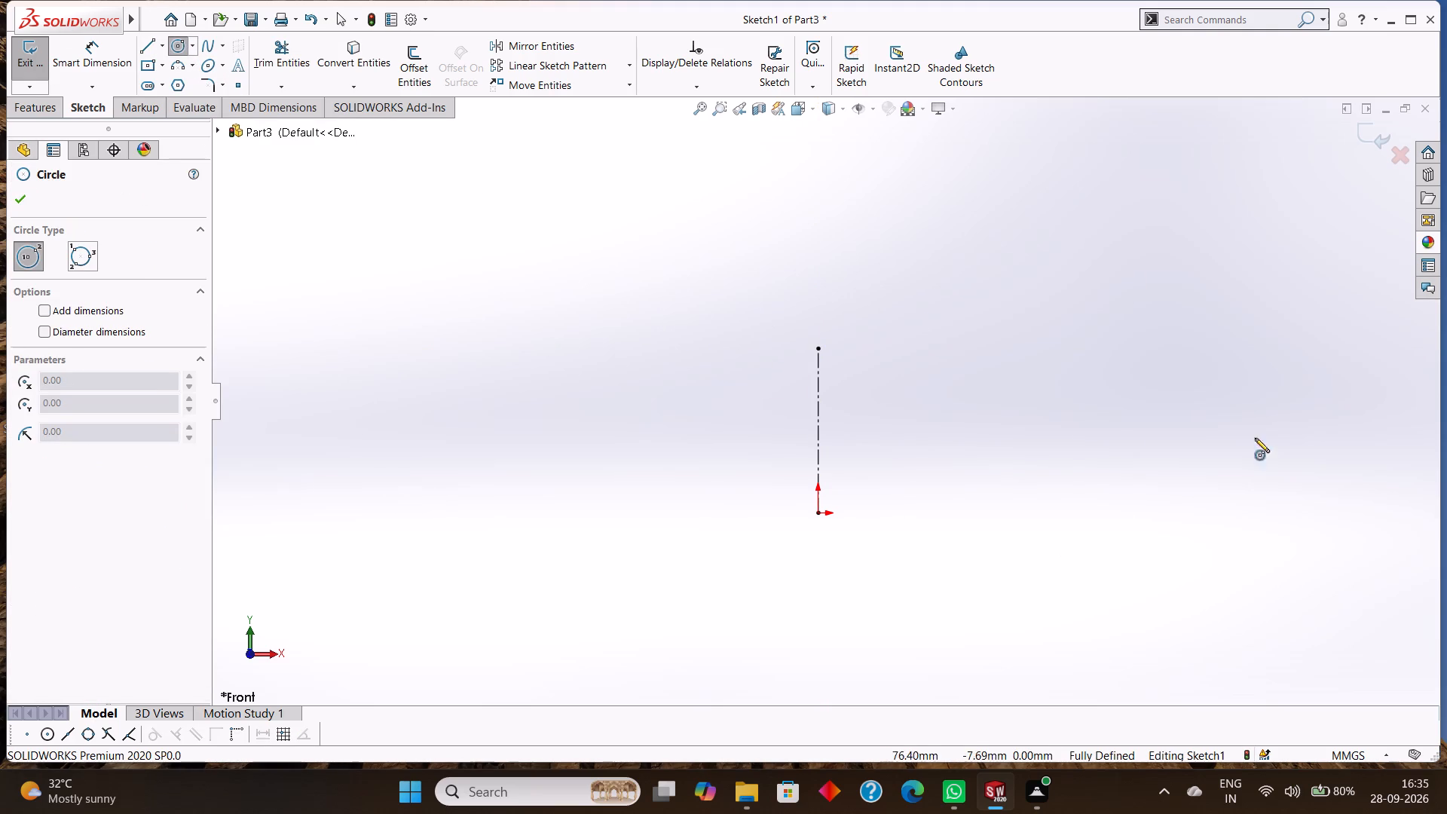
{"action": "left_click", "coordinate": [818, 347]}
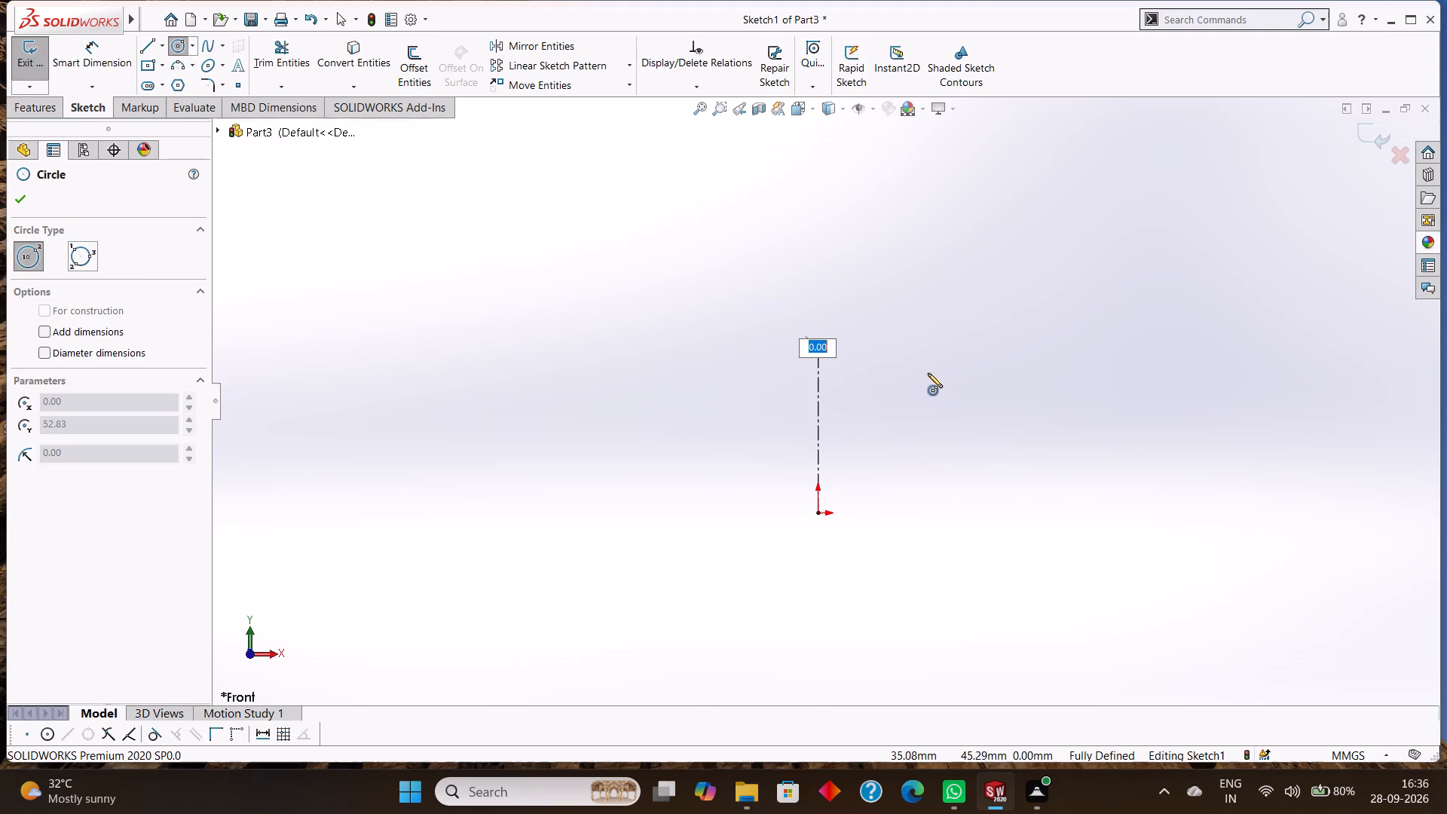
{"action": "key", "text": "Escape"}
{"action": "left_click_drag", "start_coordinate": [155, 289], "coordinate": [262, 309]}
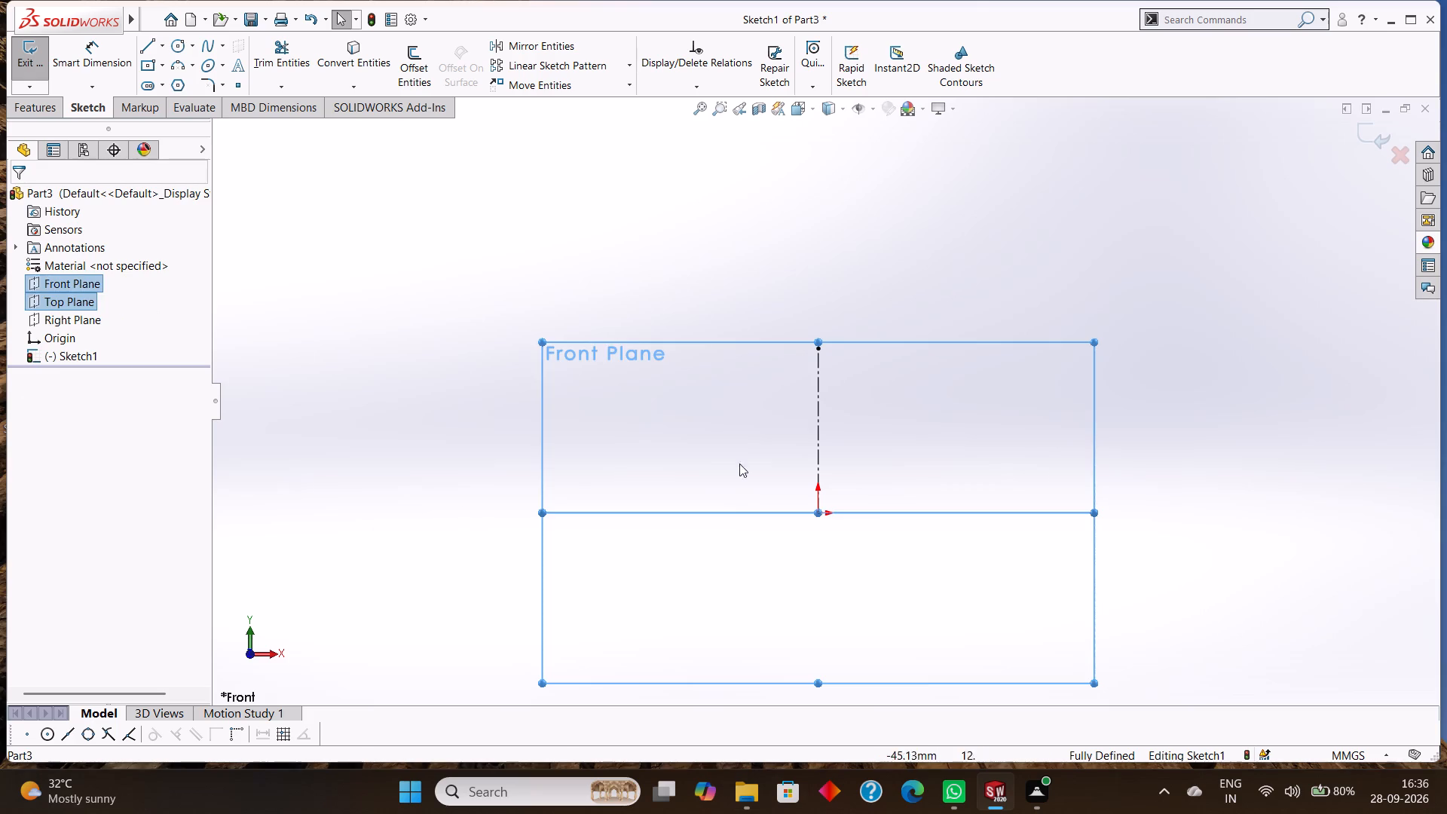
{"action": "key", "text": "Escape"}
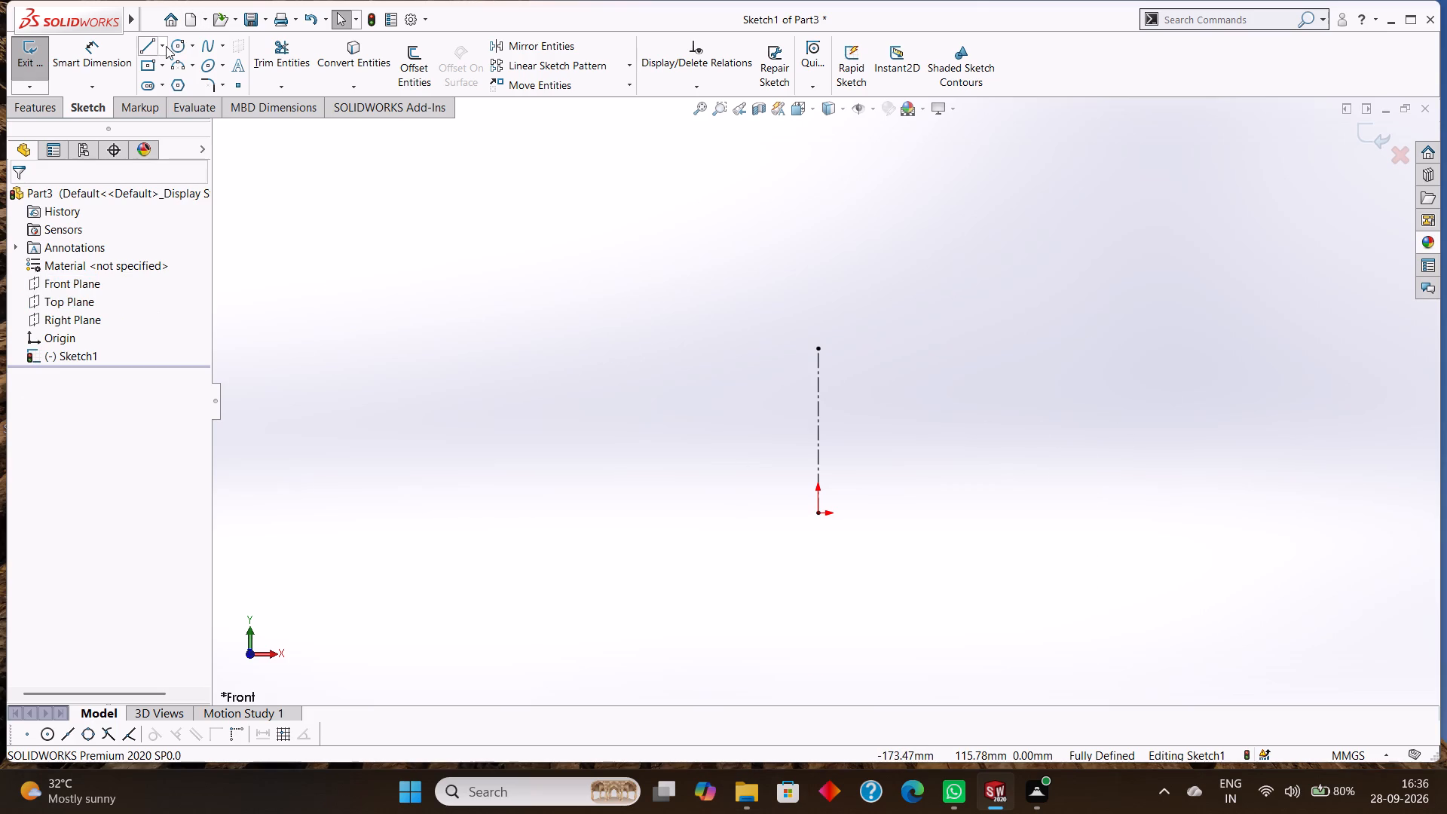
Draw two concentric circles with radii of 25 mm and 22 mm centred on the centerline's upper endpoint.
{"action": "left_click", "coordinate": [179, 47]}
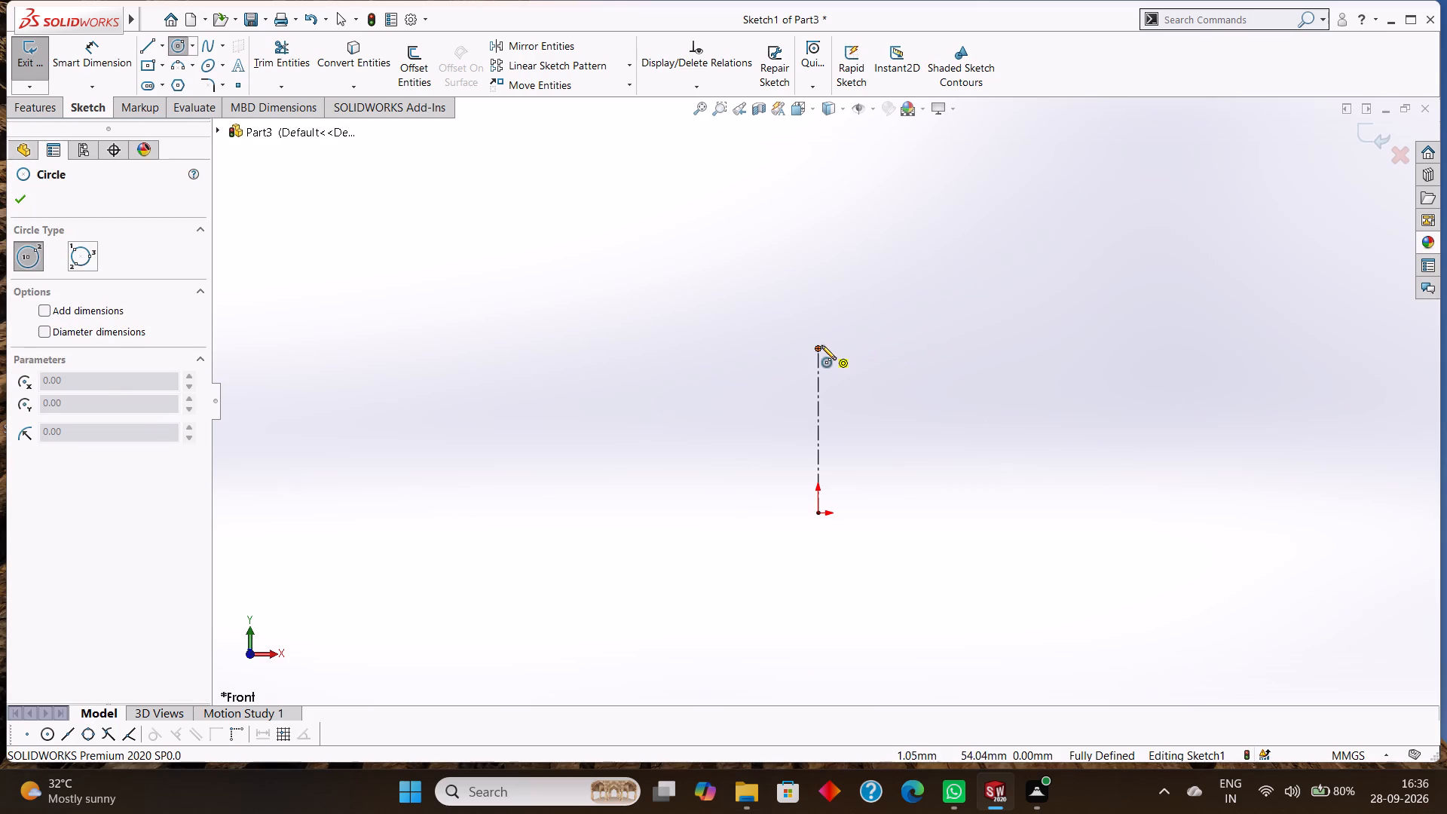
{"action": "left_click", "coordinate": [816, 345]}
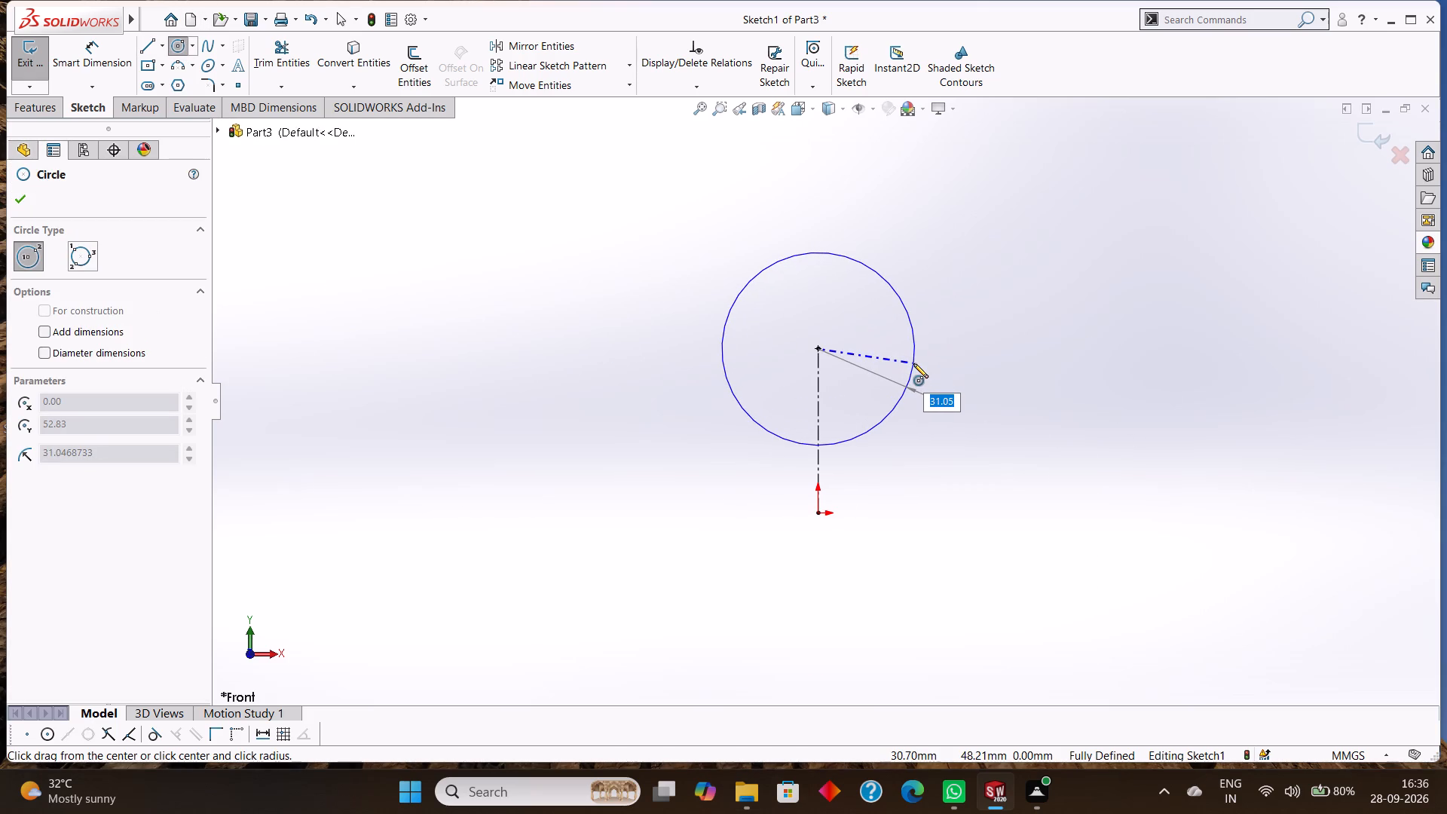
{"action": "type", "text": "25"}
{"action": "key", "text": "Return"}
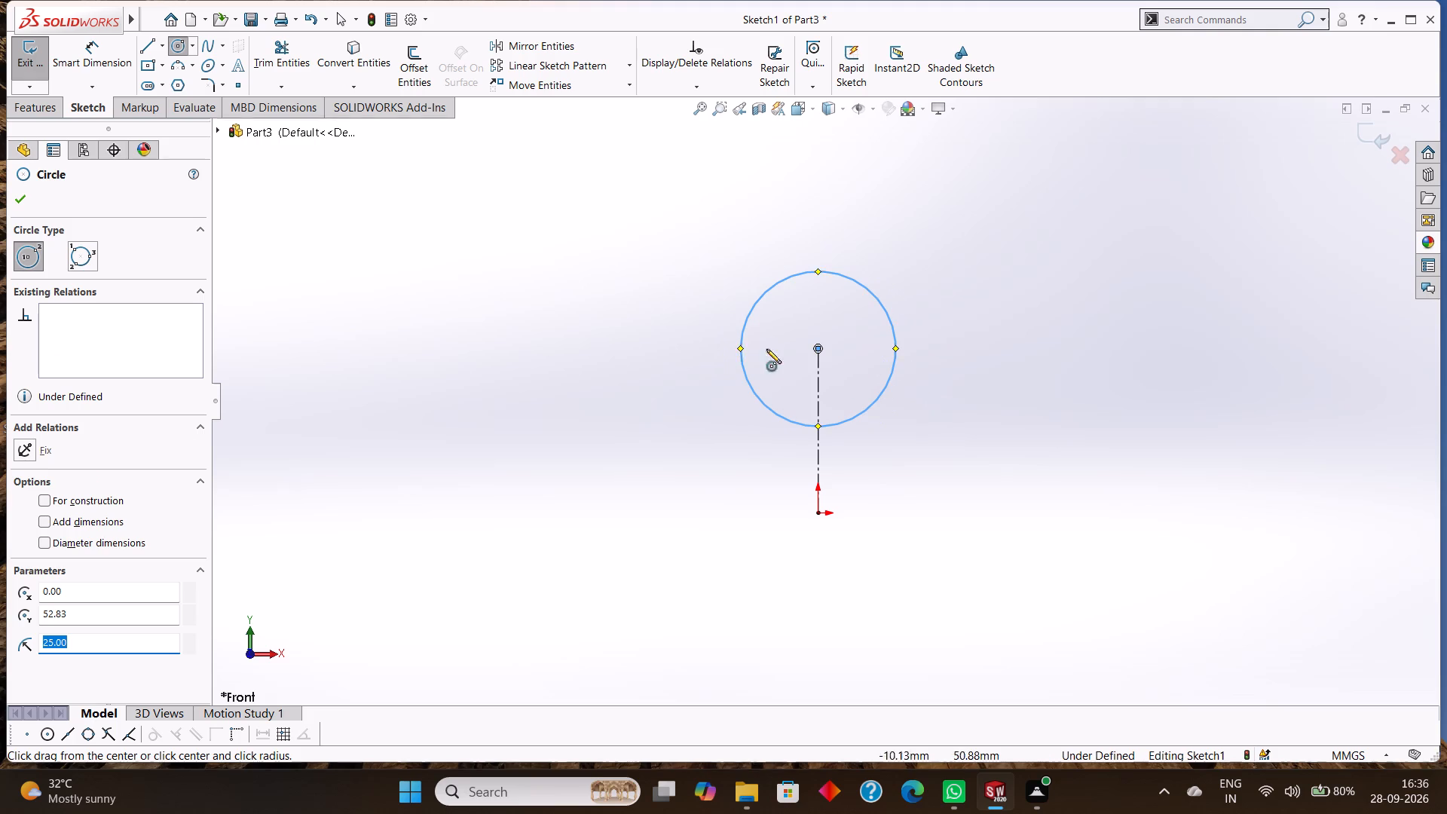
{"action": "left_click", "coordinate": [819, 347]}
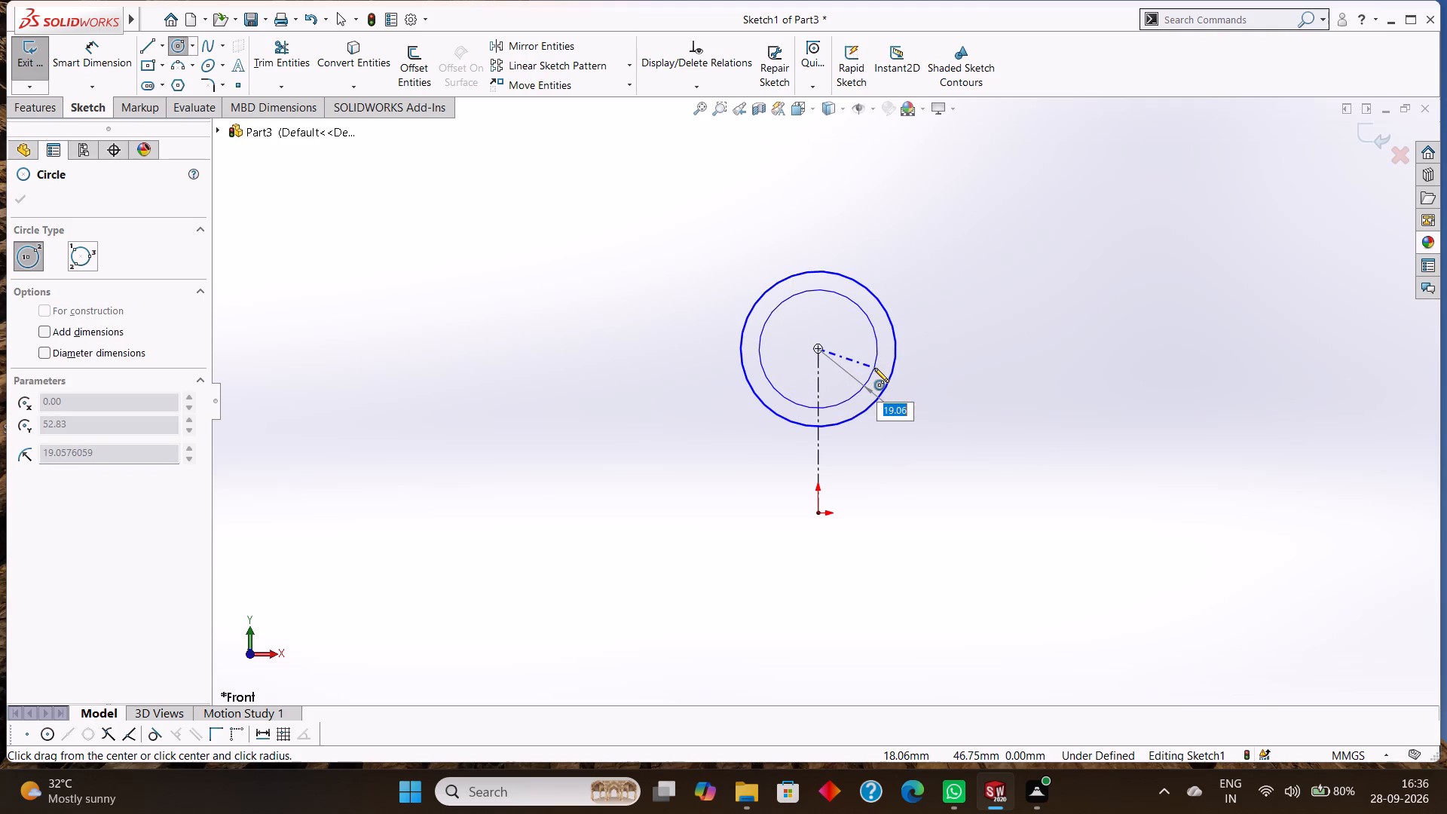
{"action": "type", "text": "22"}
{"action": "key", "text": "Return"}
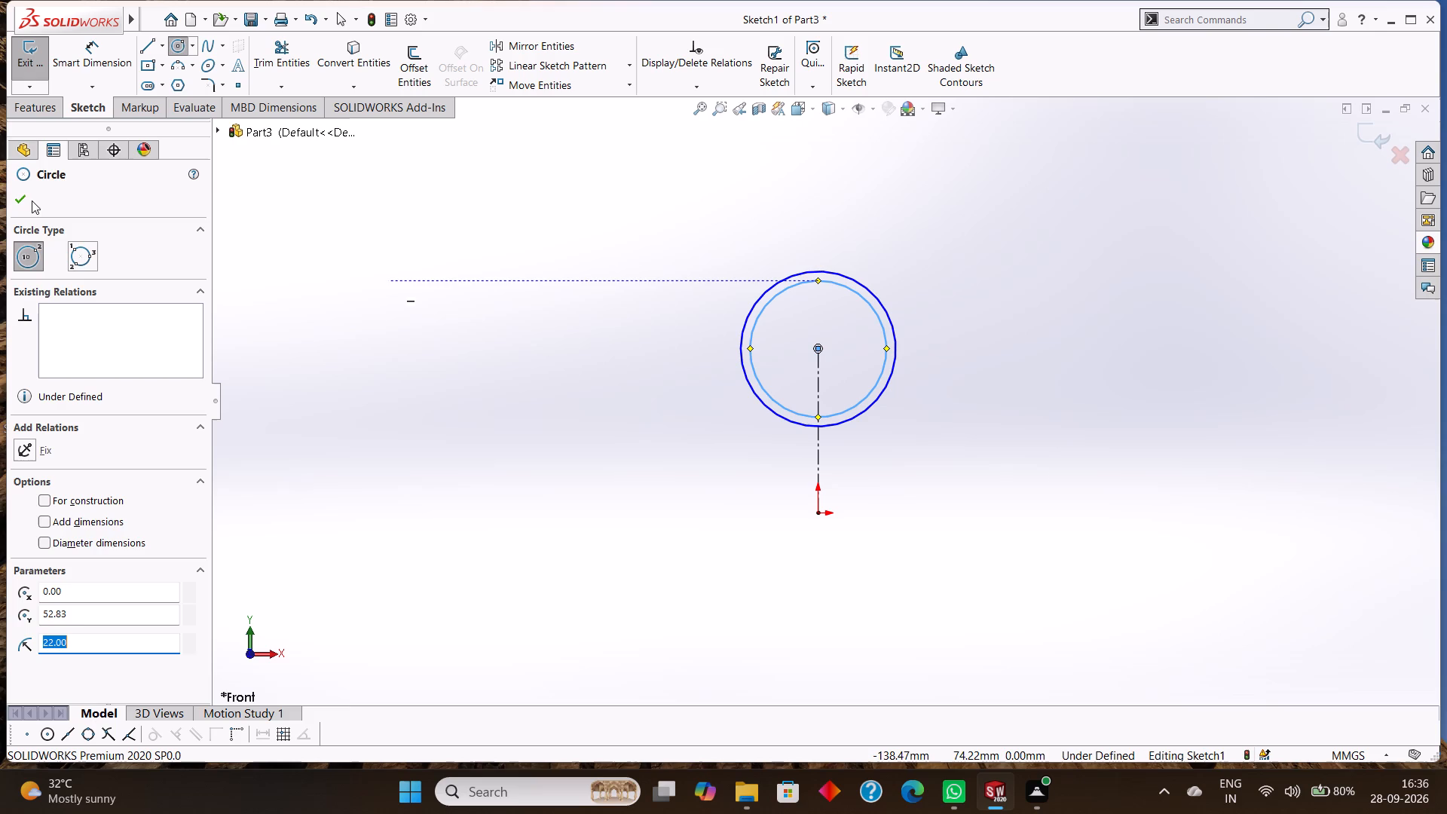
{"action": "left_click", "coordinate": [27, 200]}
Dimension the outer circle's diameter as 50 mm and the inner circle's diameter as 44 mm.
{"action": "left_click", "coordinate": [94, 45]}
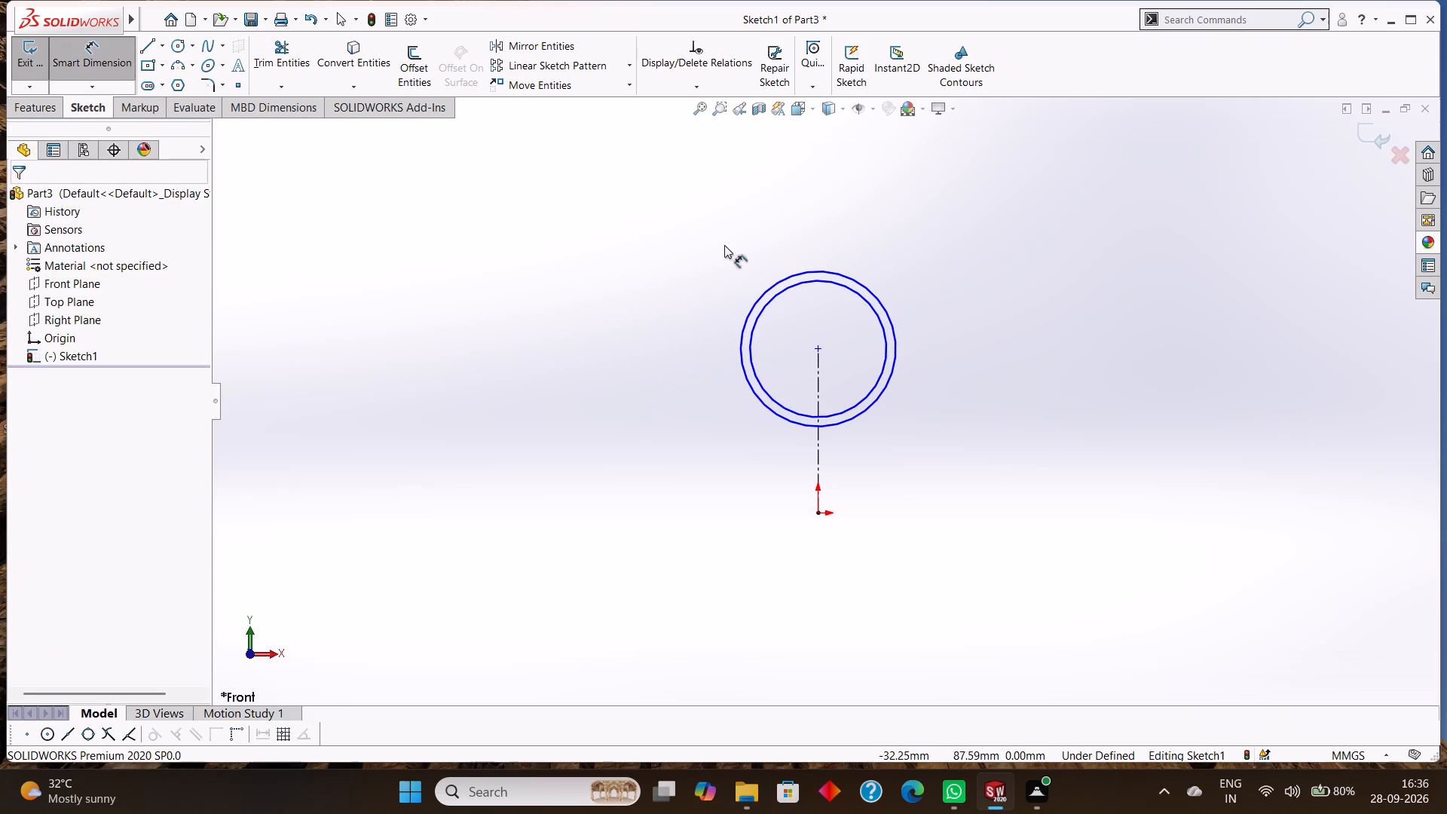
{"action": "left_click", "coordinate": [776, 283]}
{"action": "left_click", "coordinate": [635, 273]}
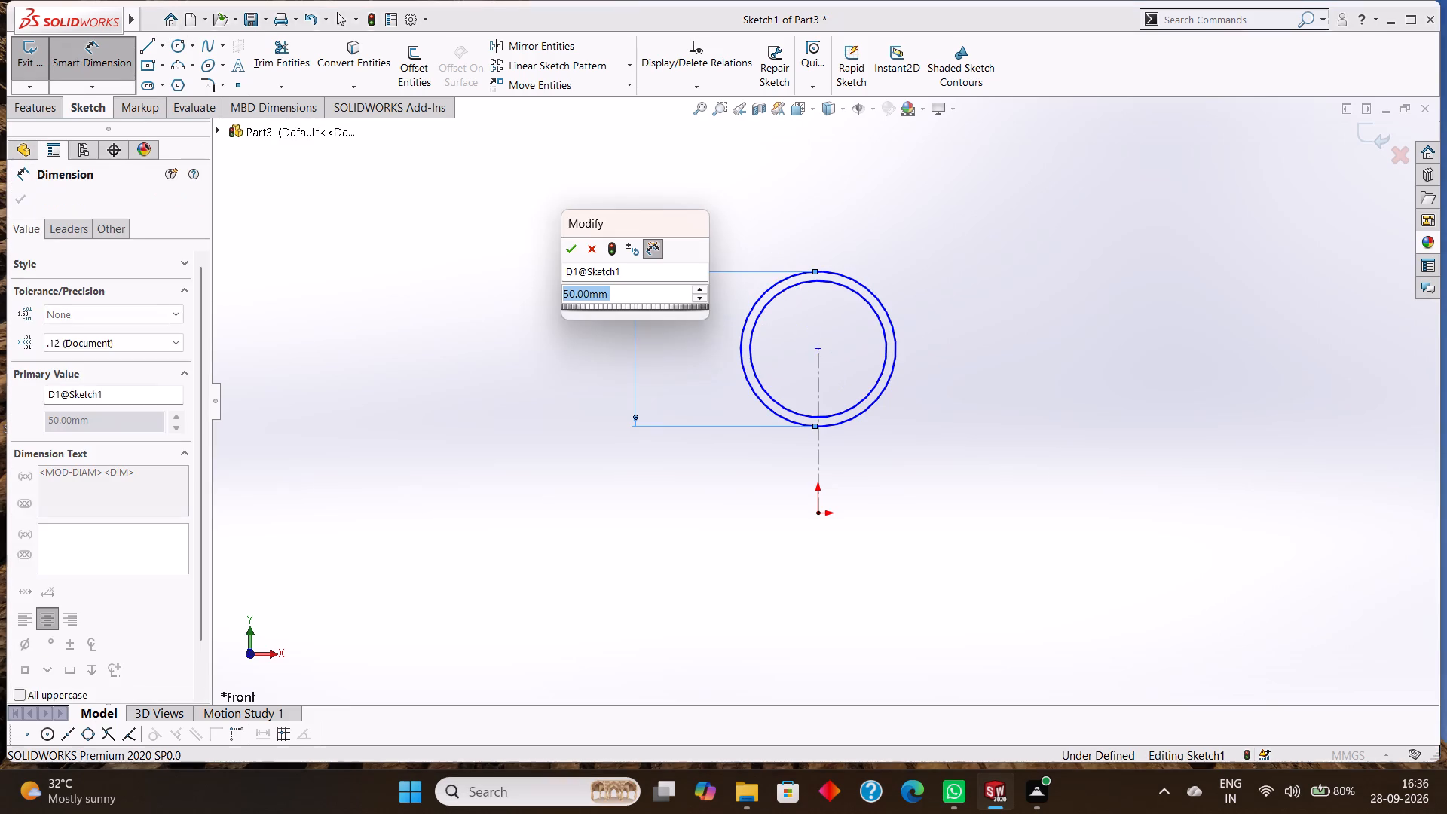
{"action": "left_click", "coordinate": [565, 250]}
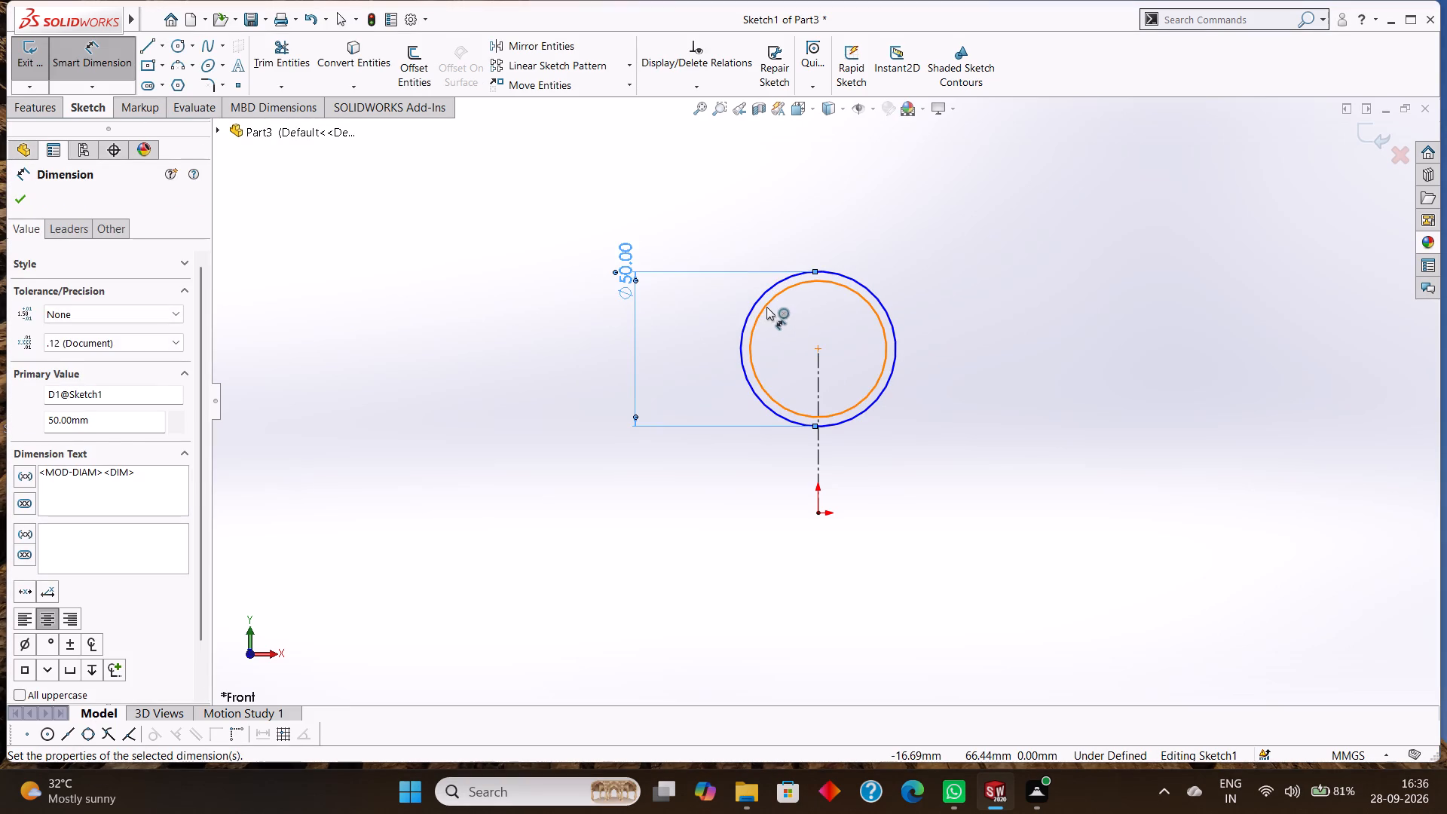
{"action": "left_click", "coordinate": [766, 307]}
{"action": "left_click", "coordinate": [673, 315]}
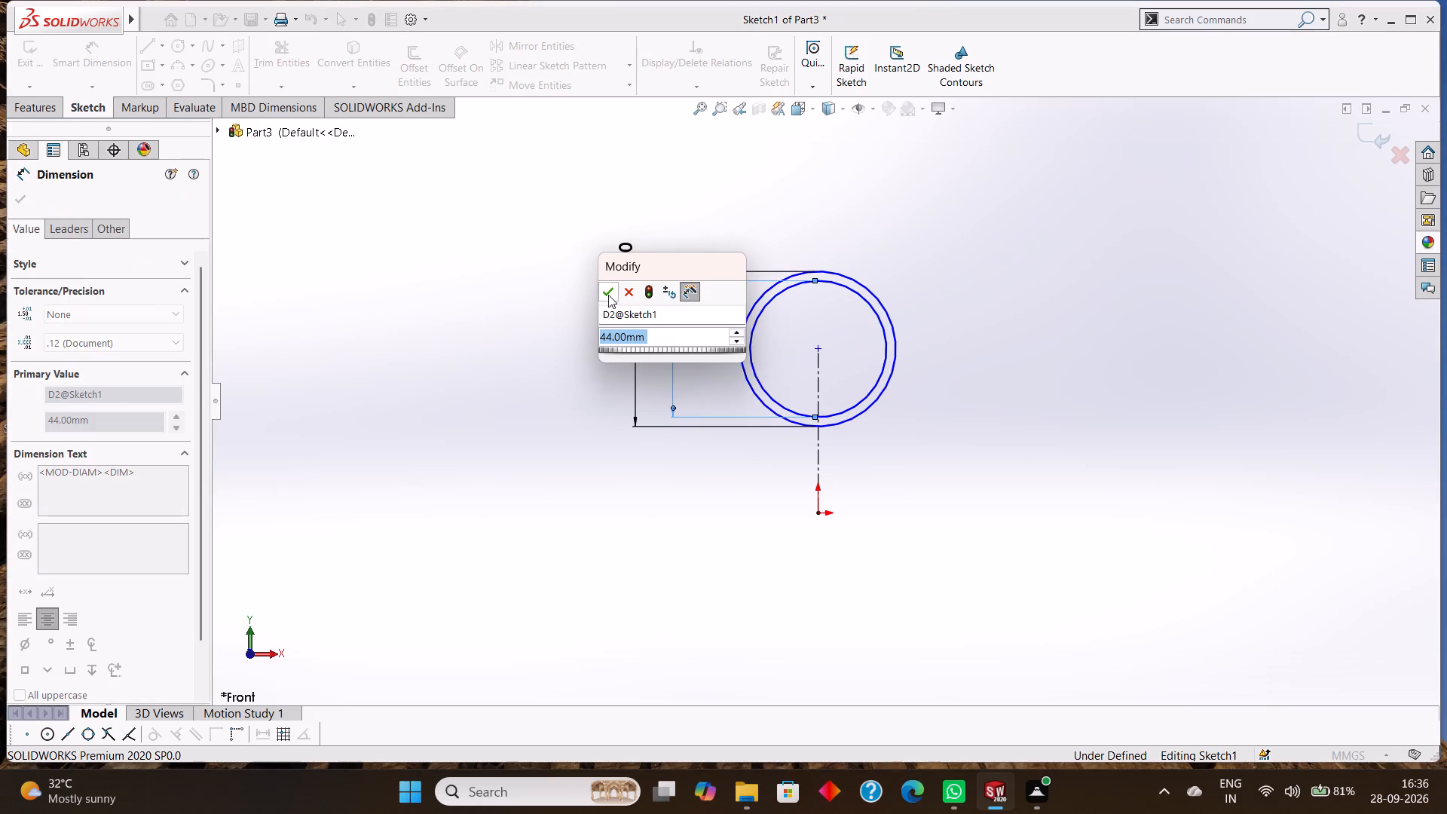
{"action": "left_click", "coordinate": [607, 294]}
{"action": "left_click", "coordinate": [19, 200]}
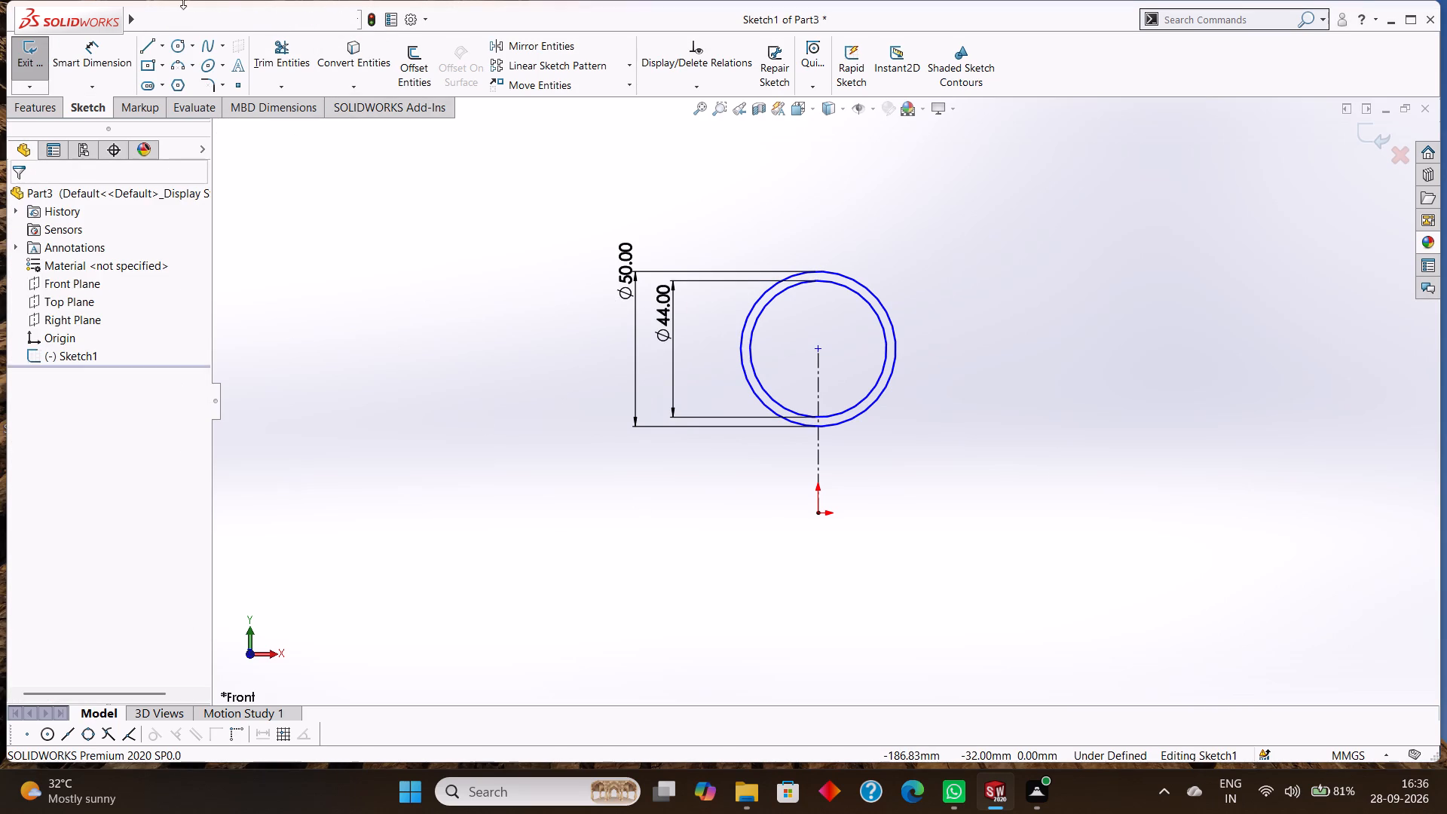
Draw three end-to-end horizontal lines of 36, 20 and 3.5 mm, heading right from the outer circle's bottom point.
{"action": "left_click", "coordinate": [145, 44]}
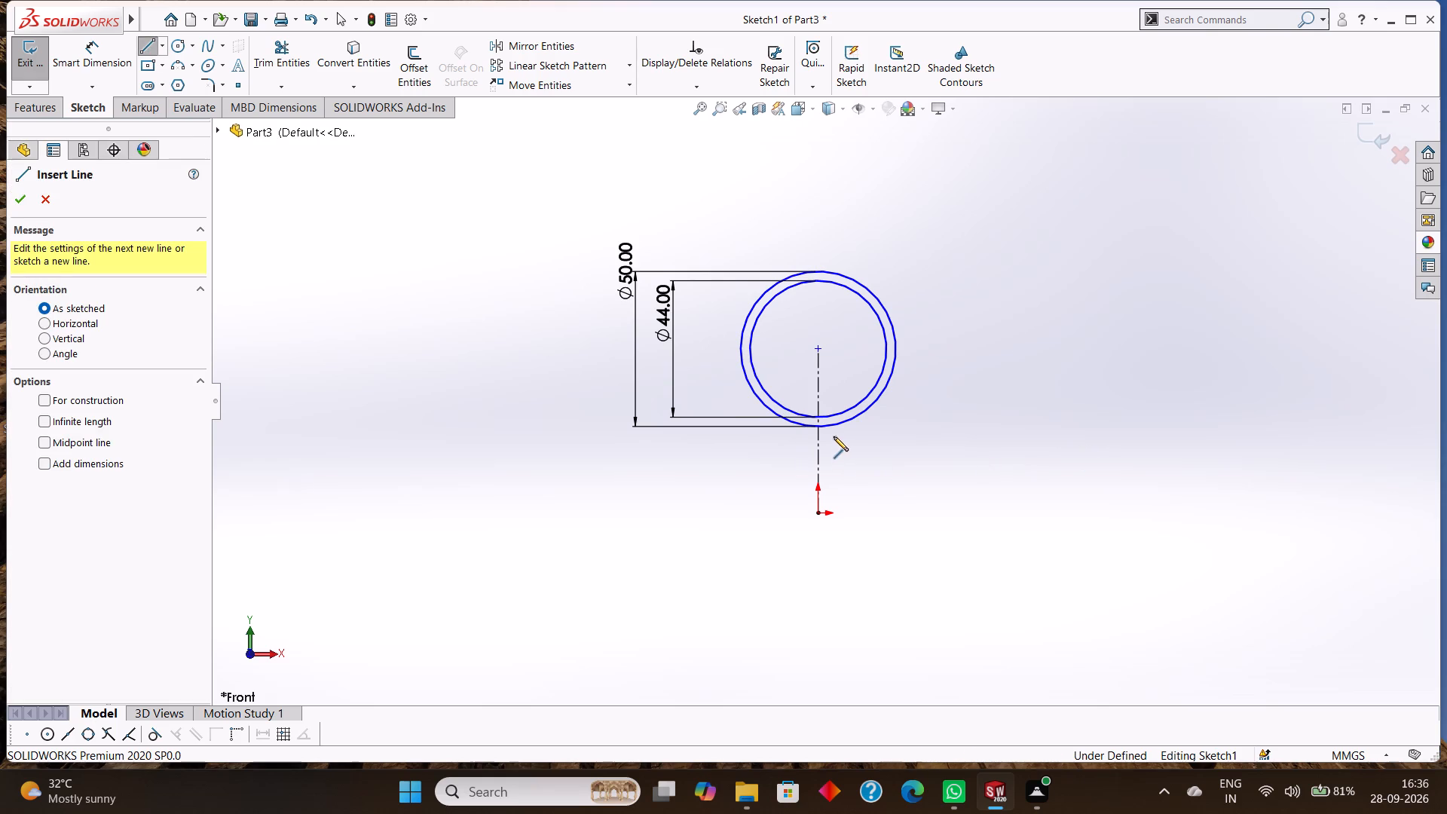
{"action": "left_click", "coordinate": [817, 427]}
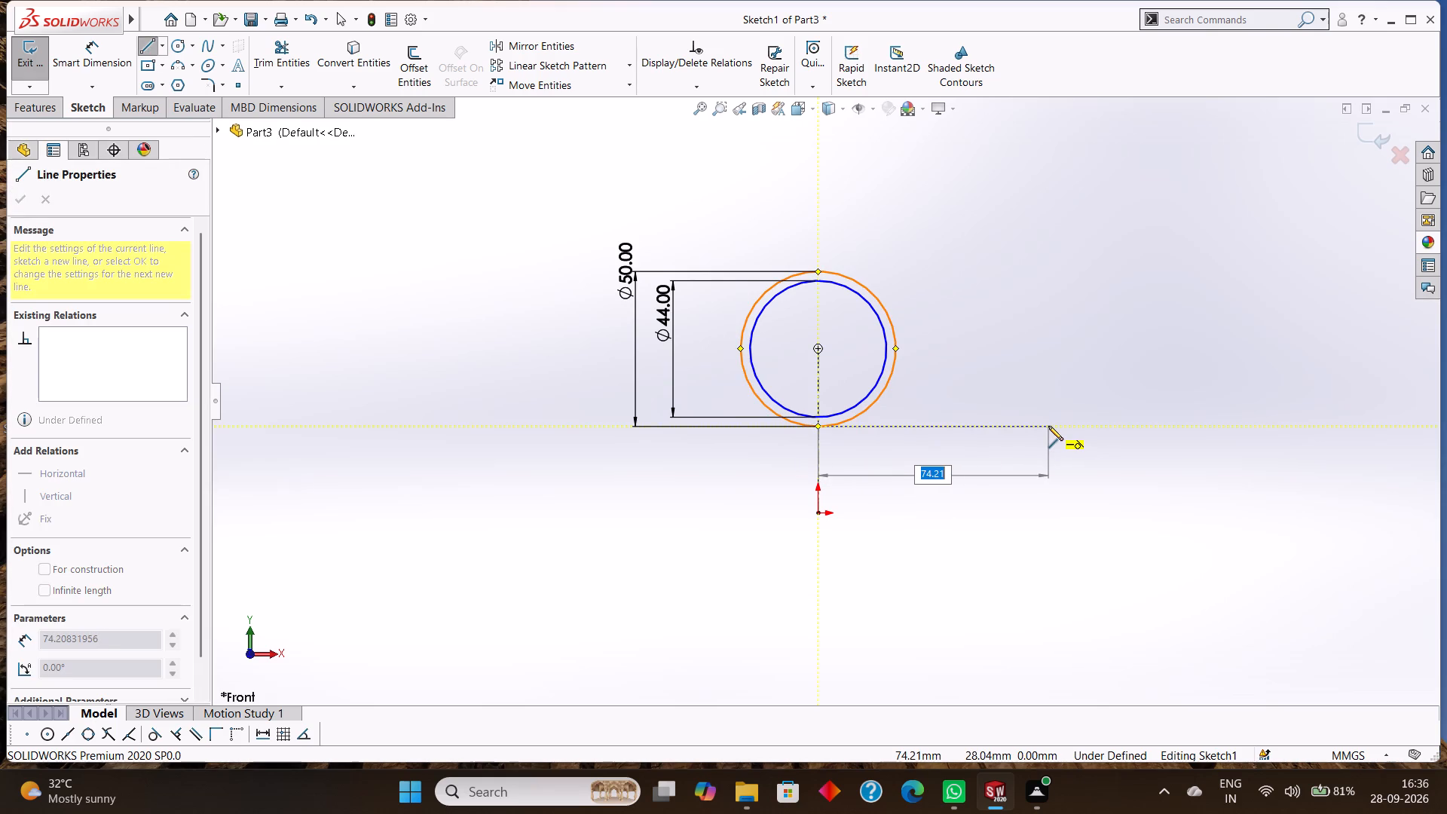
{"action": "type", "text": "36"}
{"action": "key", "text": "Return"}
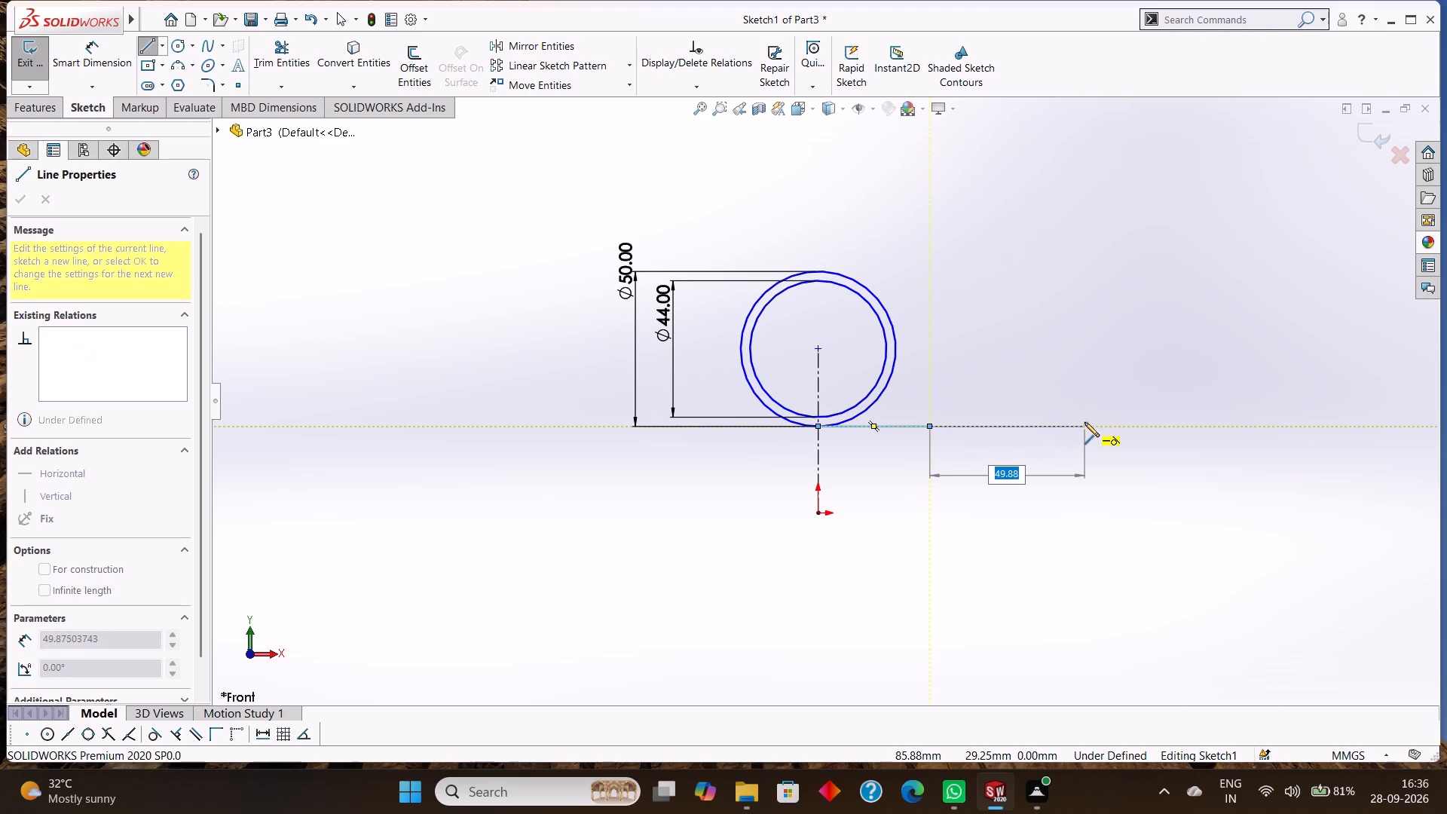
{"action": "type", "text": "20"}
{"action": "key", "text": "Return"}
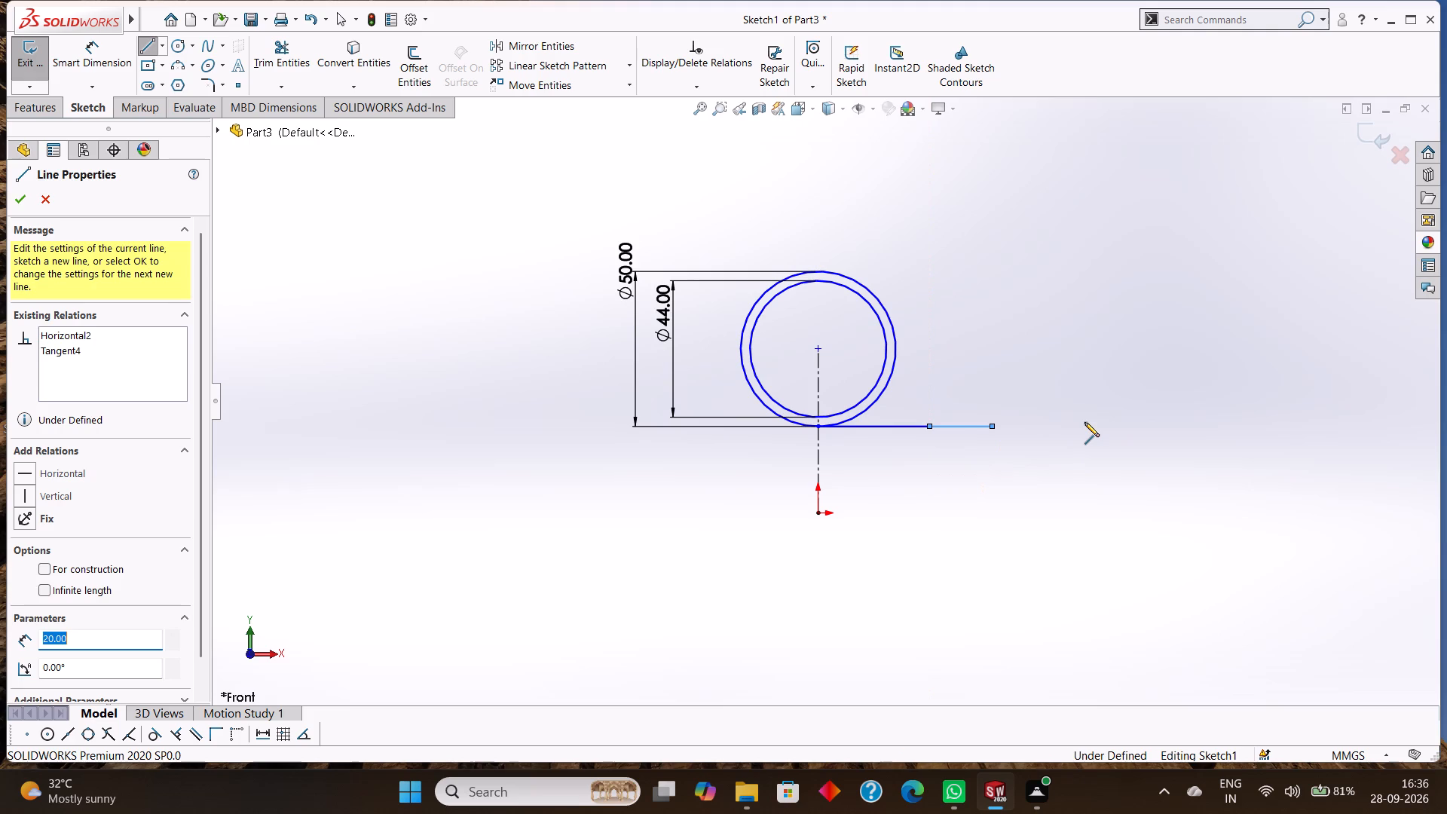
{"action": "type", "text": "3."}
{"action": "key", "text": "5"}
{"action": "key", "text": "Return"}
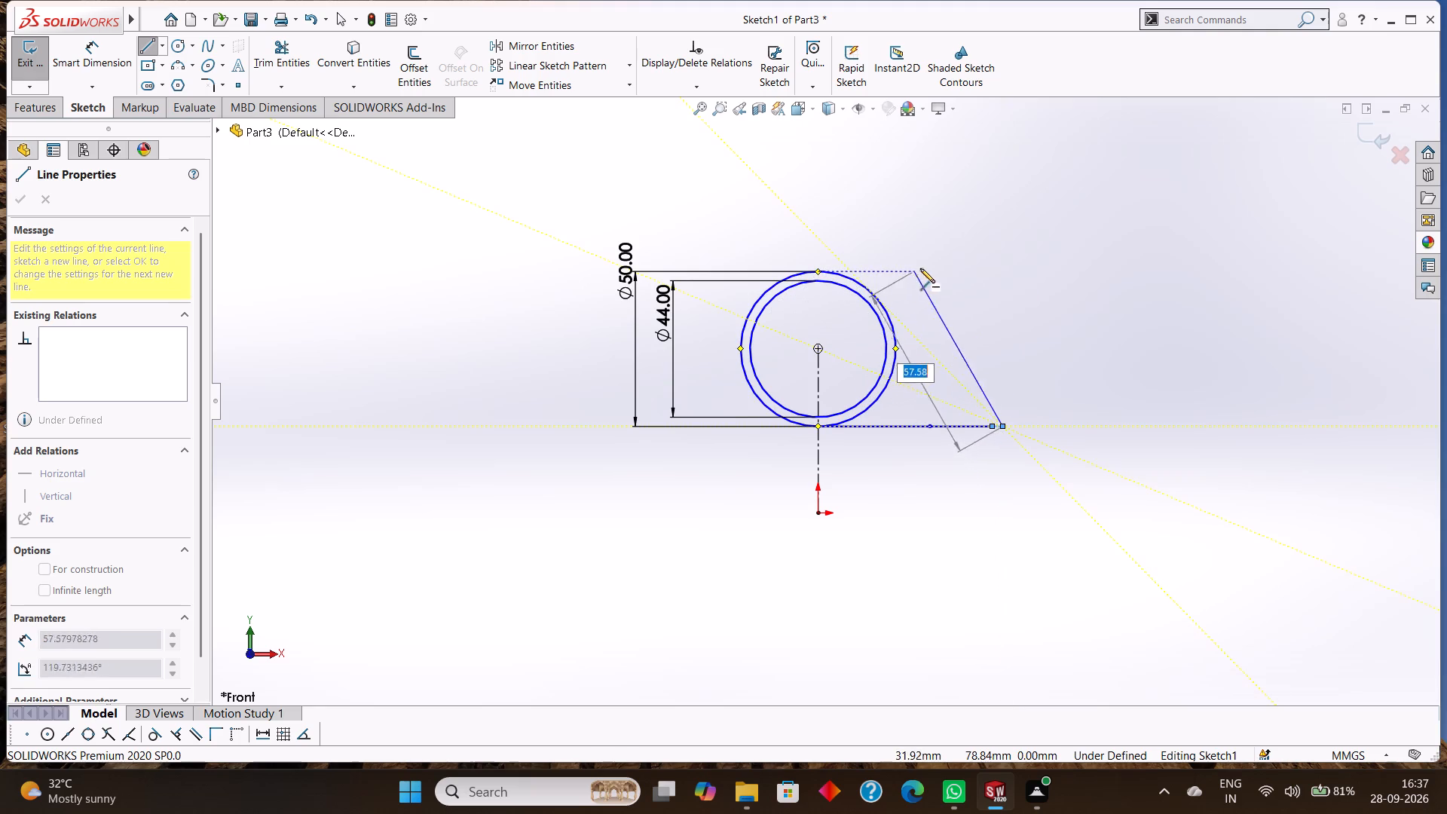
Continue the chain with a vertical line up to the outer circle's top level and a horizontal line back to its top point.
{"action": "left_click", "coordinate": [1003, 272]}
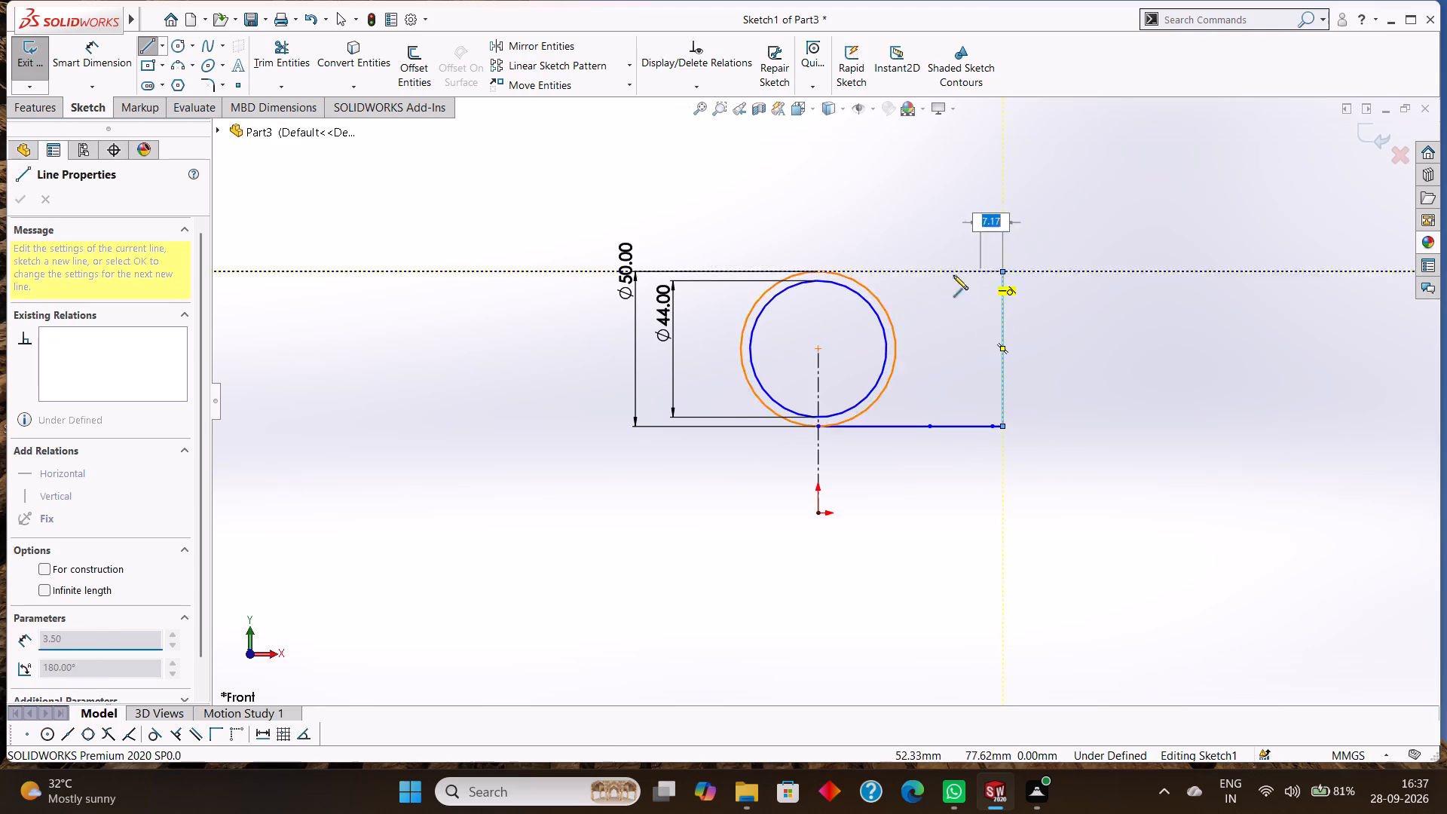
{"action": "left_click", "coordinate": [818, 271]}
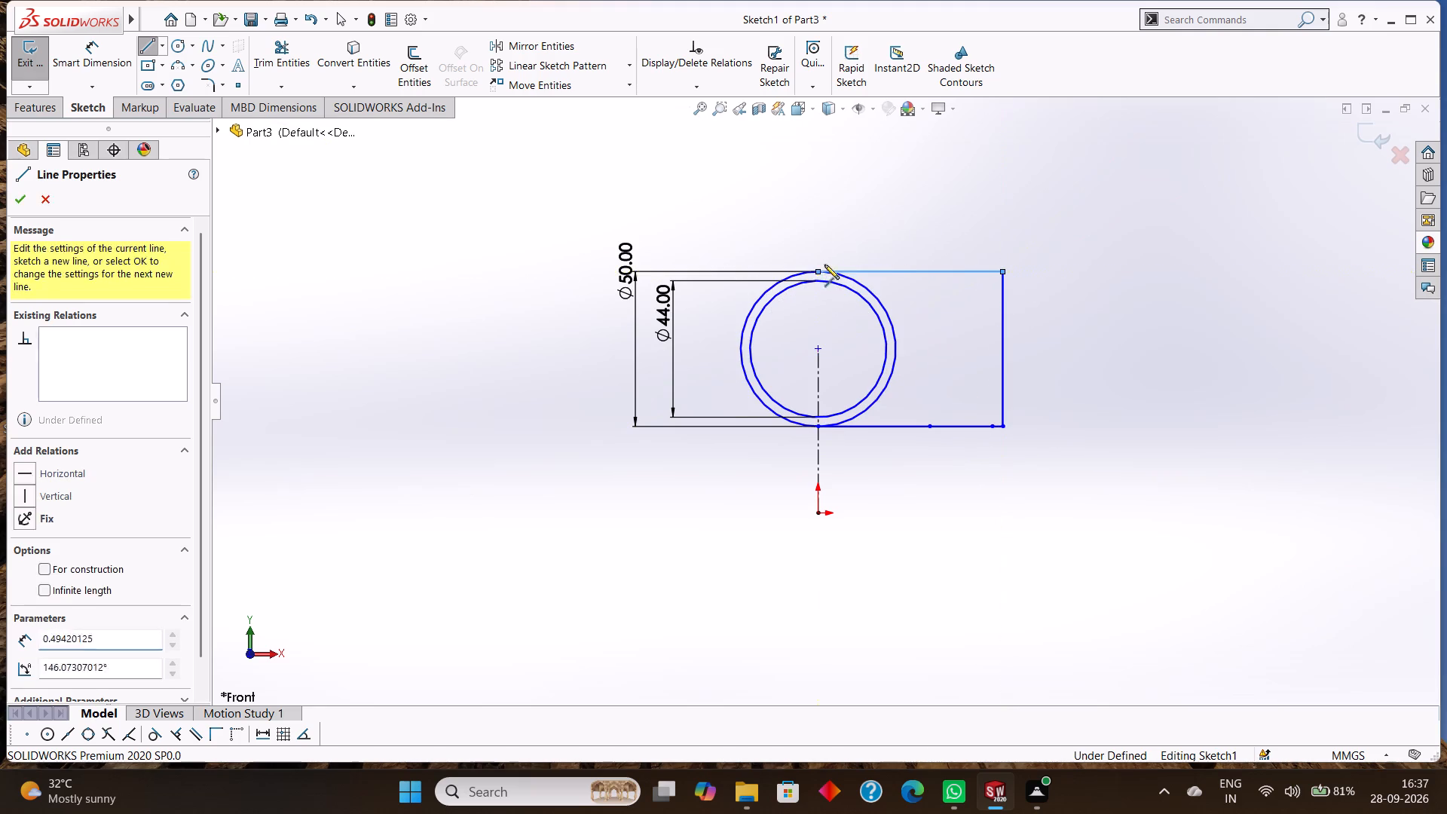
{"action": "right_click", "coordinate": [870, 233]}
{"action": "left_click", "coordinate": [912, 235]}
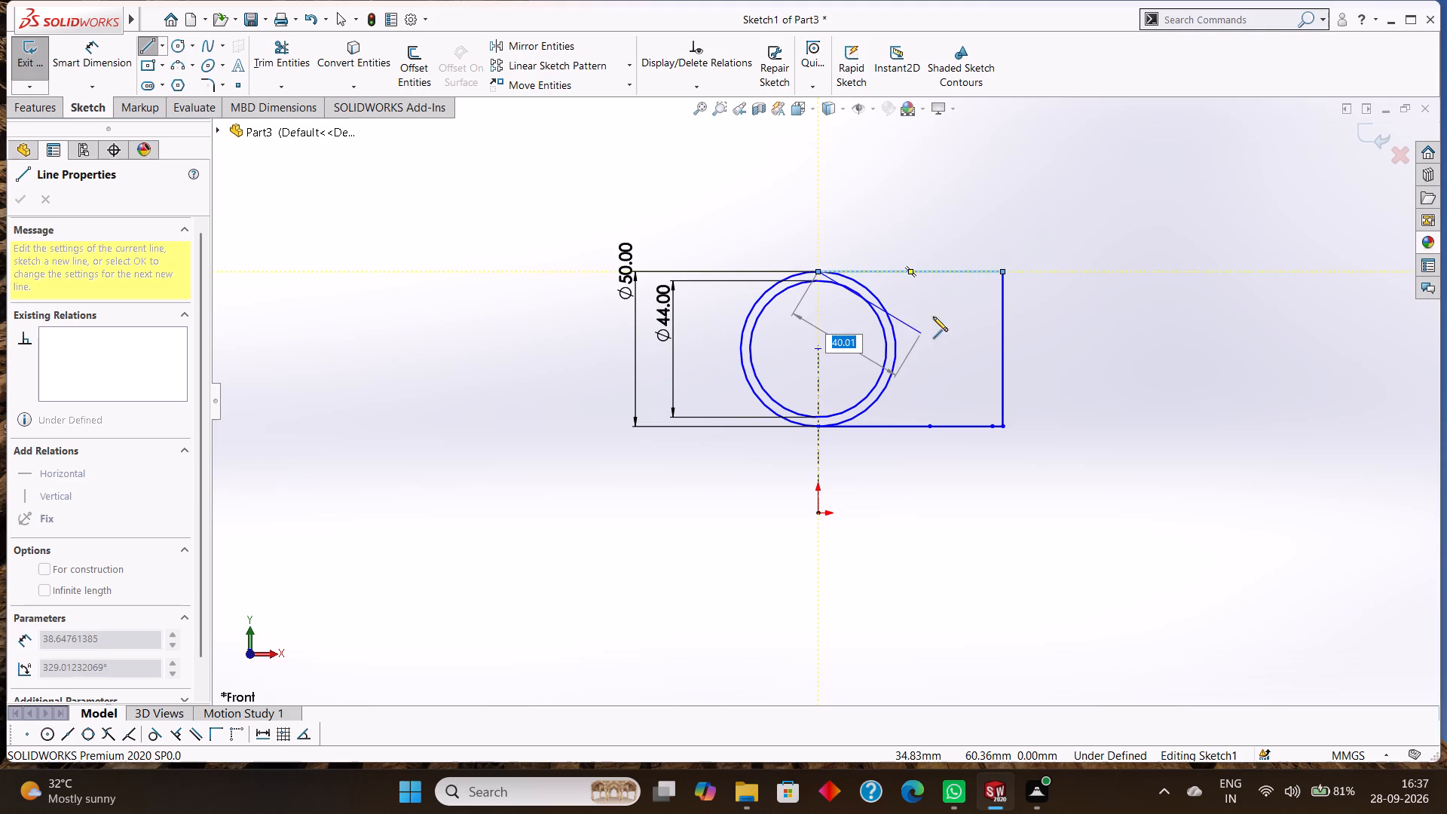
{"action": "right_click", "coordinate": [962, 231]}
{"action": "left_click", "coordinate": [1002, 237]}
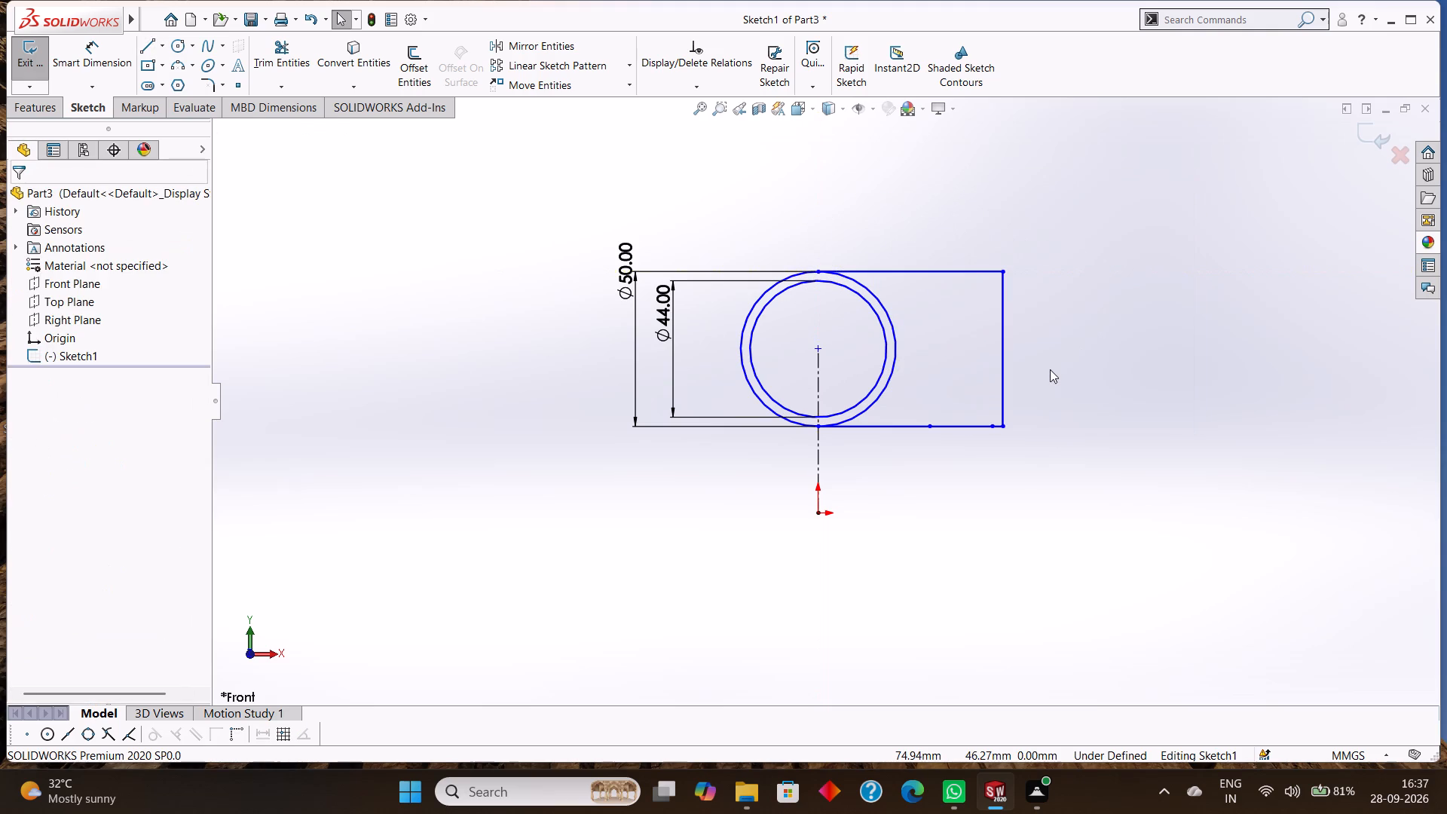
Delete the 20 mm, 3.5 mm and 36 mm line segments along the profile's lower edge.
{"action": "scroll", "coordinate": [1050, 369], "scroll_direction": "down", "scroll_amount": 2}
{"action": "scroll", "coordinate": [889, 433], "scroll_direction": "up", "scroll_amount": 2}
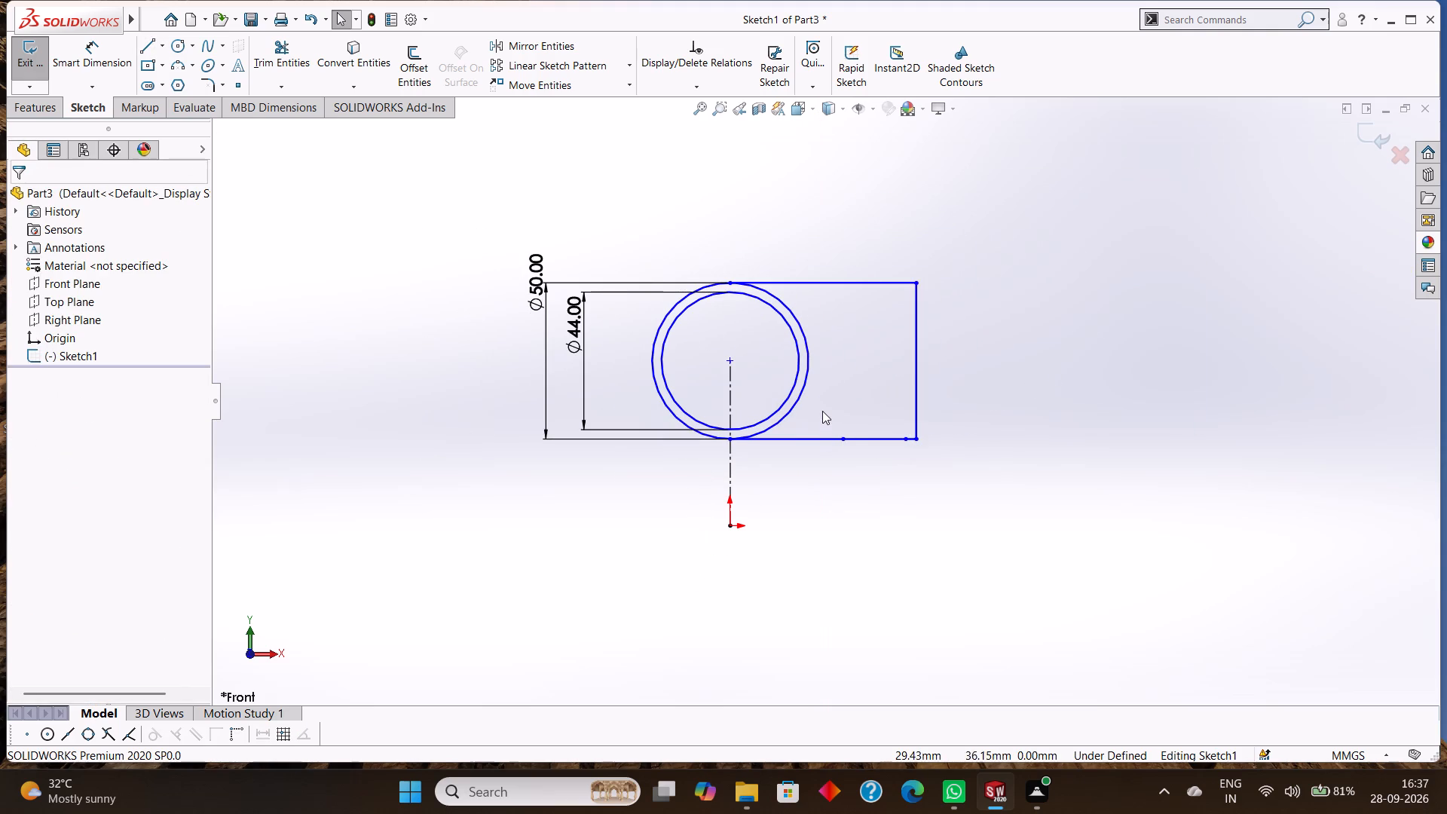
{"action": "scroll", "coordinate": [824, 392], "scroll_direction": "down", "scroll_amount": 2}
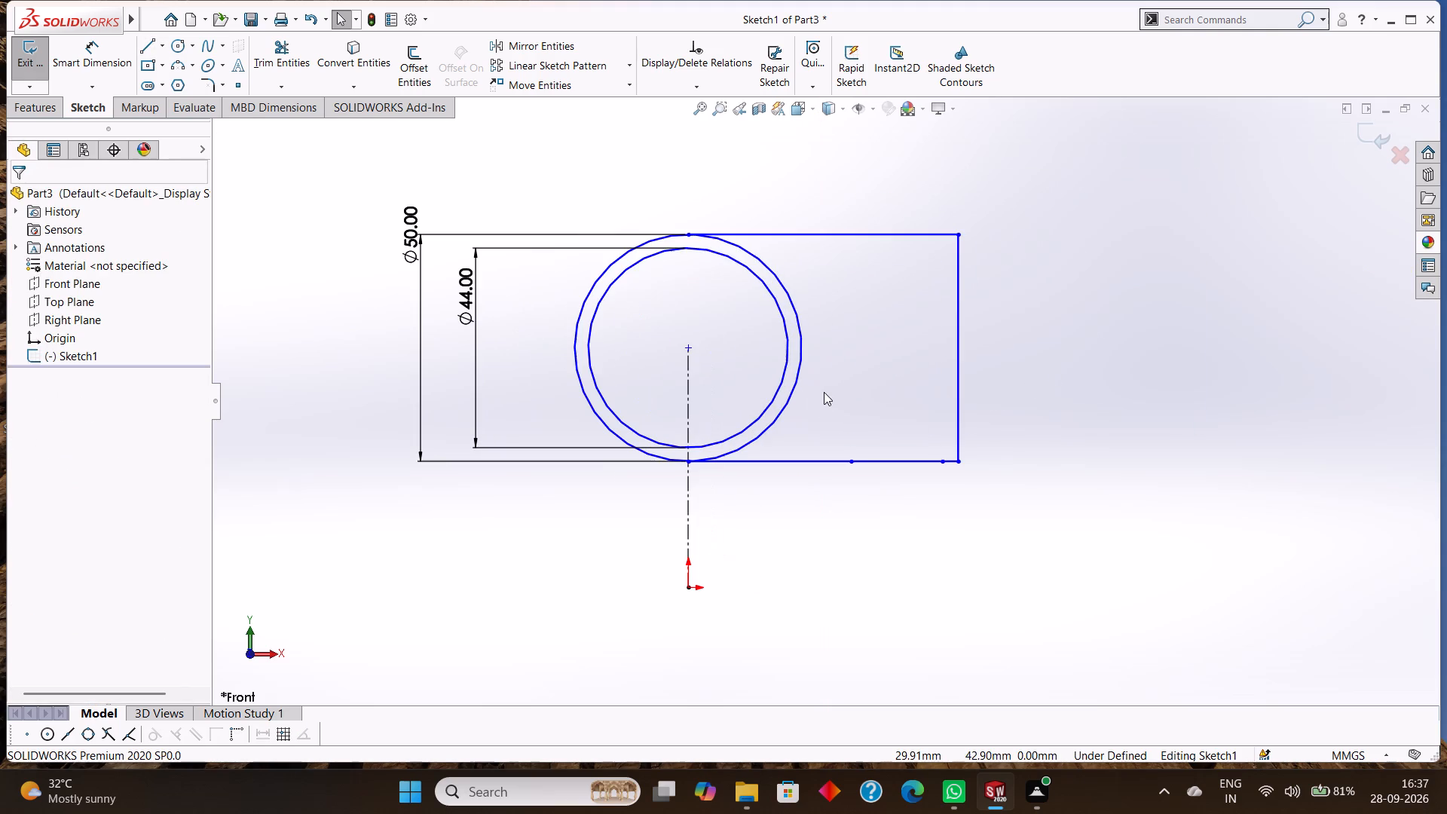
{"action": "scroll", "coordinate": [865, 458], "scroll_direction": "down", "scroll_amount": 1}
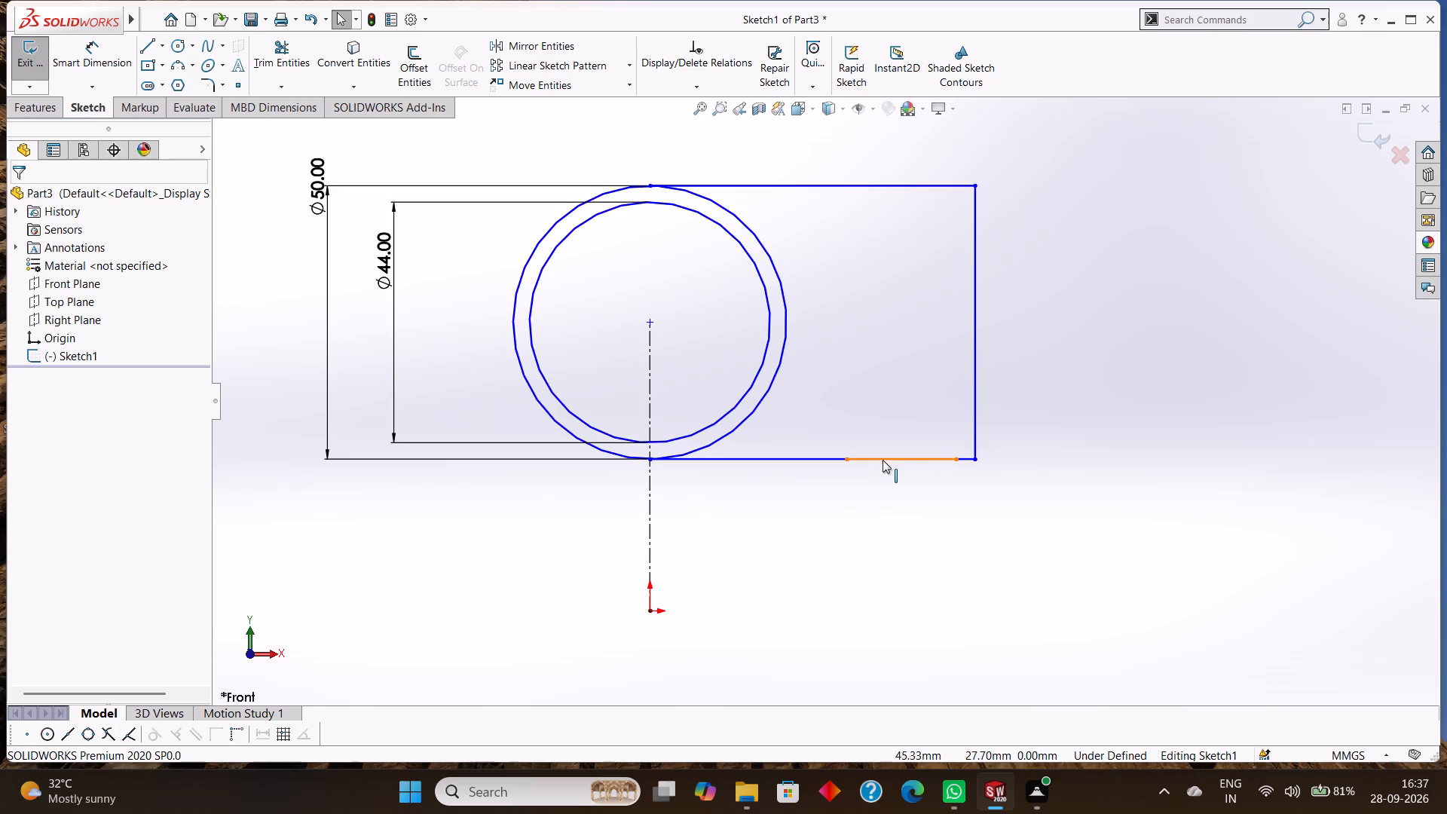
{"action": "right_click", "coordinate": [883, 460]}
{"action": "left_click", "coordinate": [919, 698]}
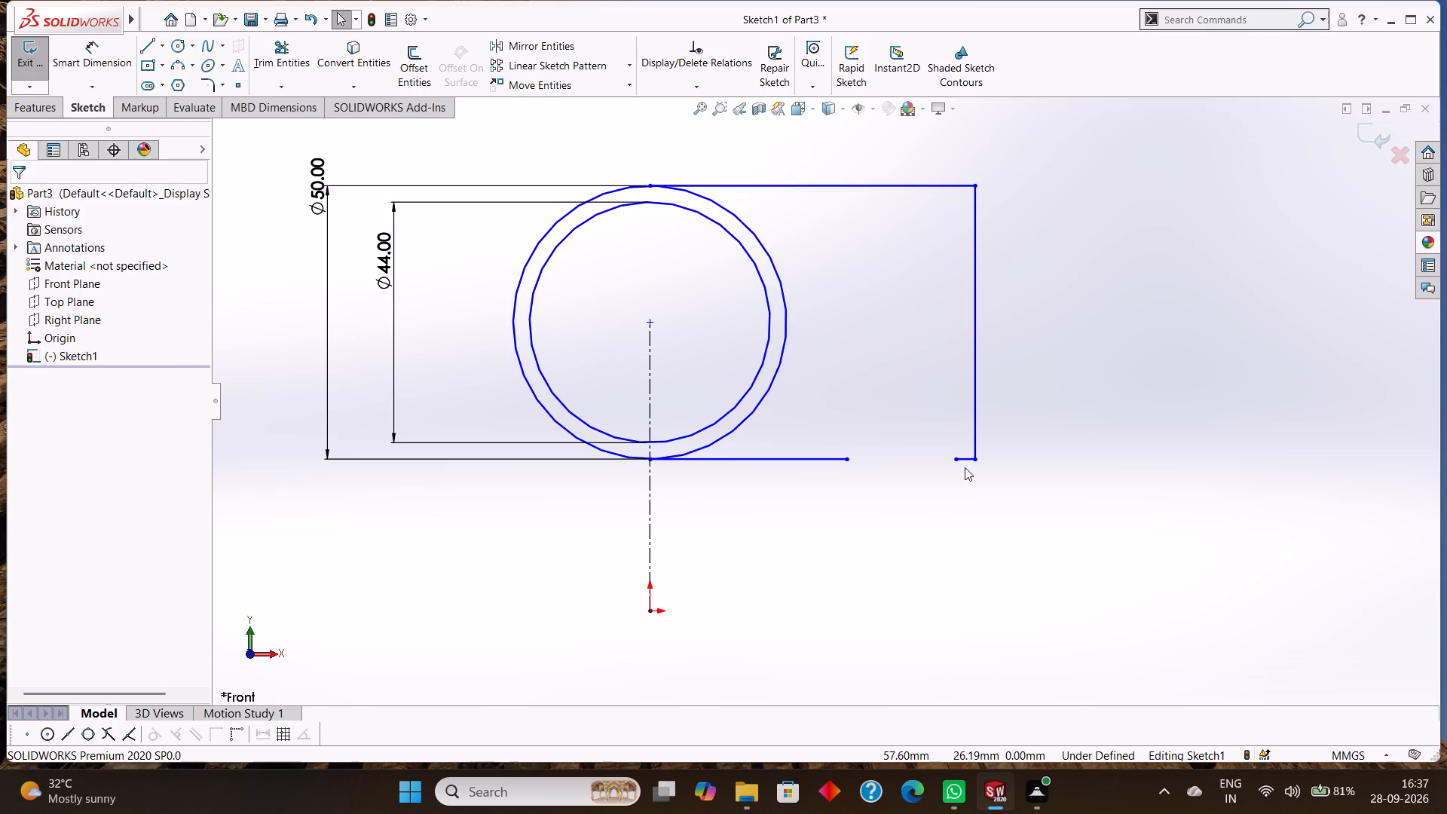
{"action": "right_click", "coordinate": [963, 461]}
{"action": "left_click", "coordinate": [996, 700]}
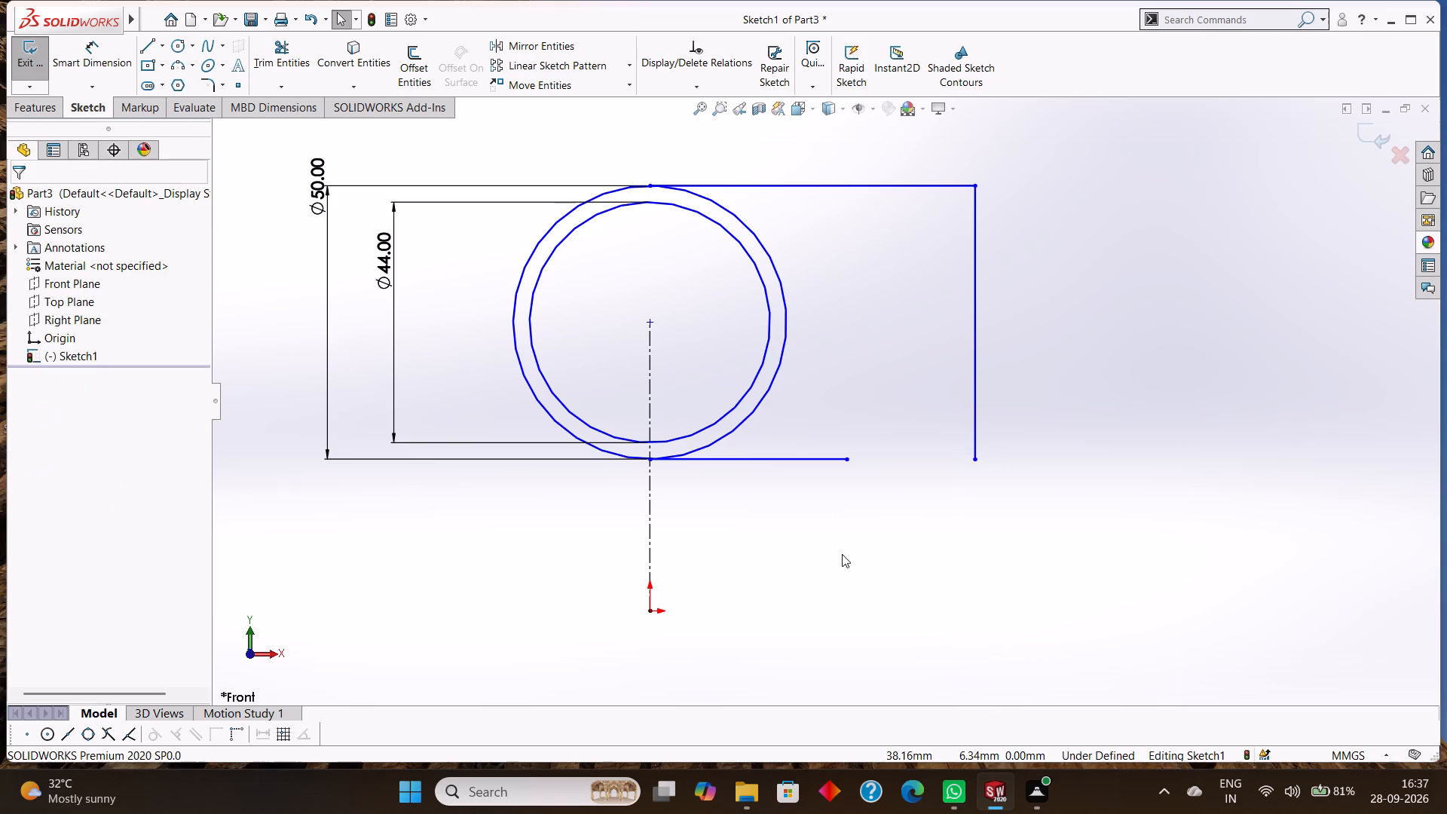
{"action": "right_click", "coordinate": [799, 461]}
{"action": "left_click", "coordinate": [855, 682]}
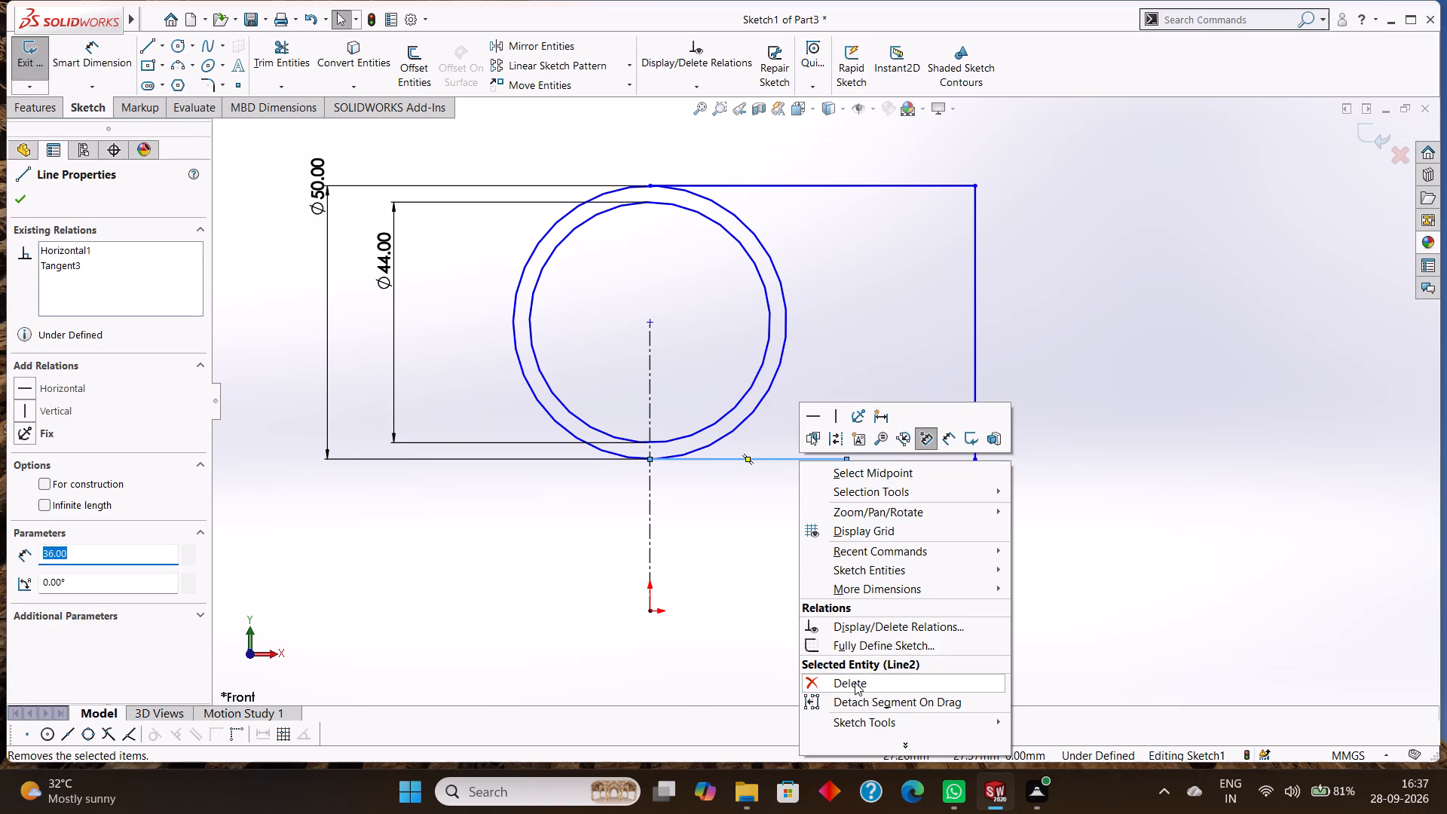
Draw a single 59.5 mm horizontal line from the outer circle's bottom point to the vertical line's lower end.
{"action": "left_click", "coordinate": [142, 47]}
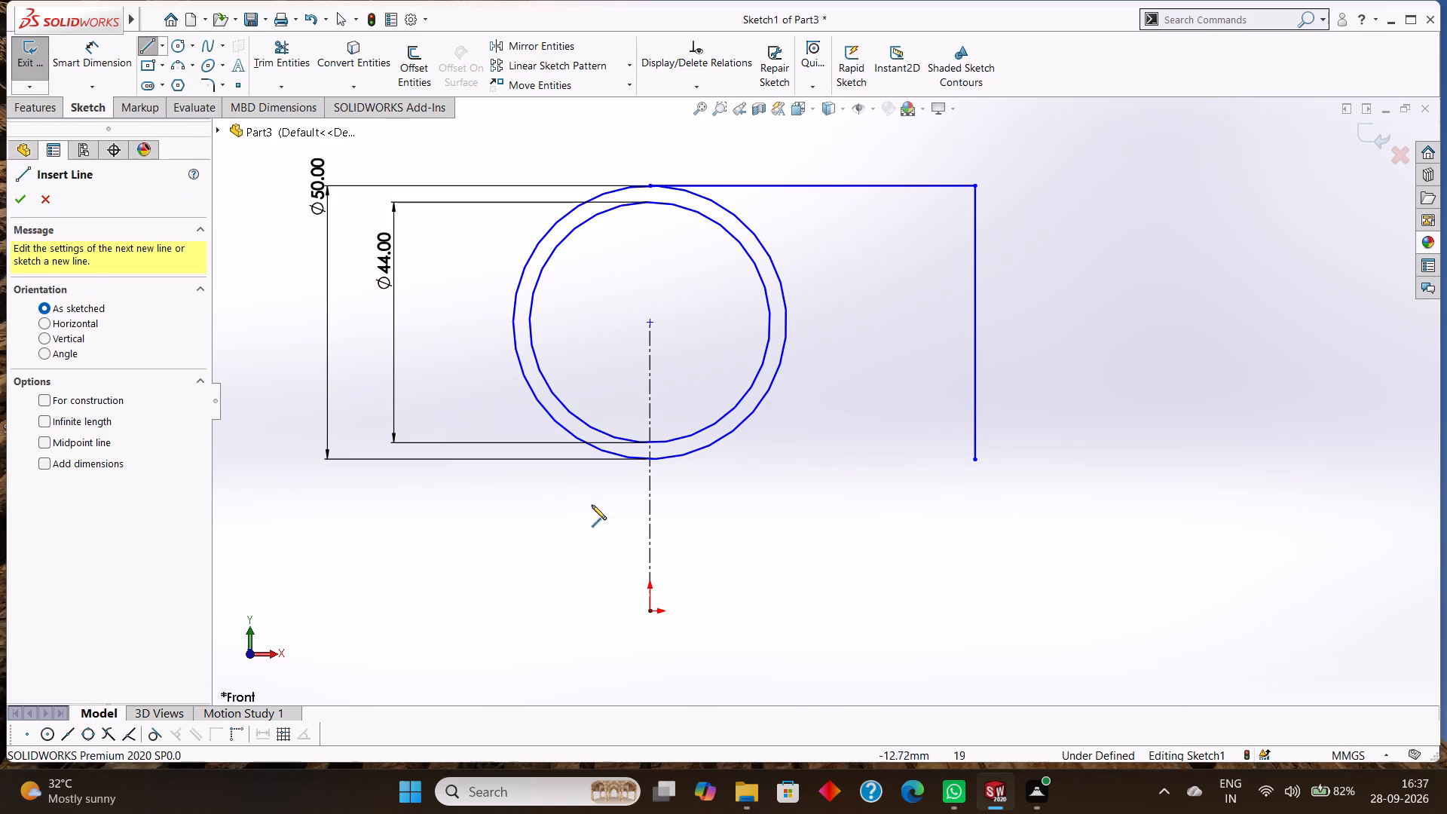
{"action": "left_click", "coordinate": [647, 459]}
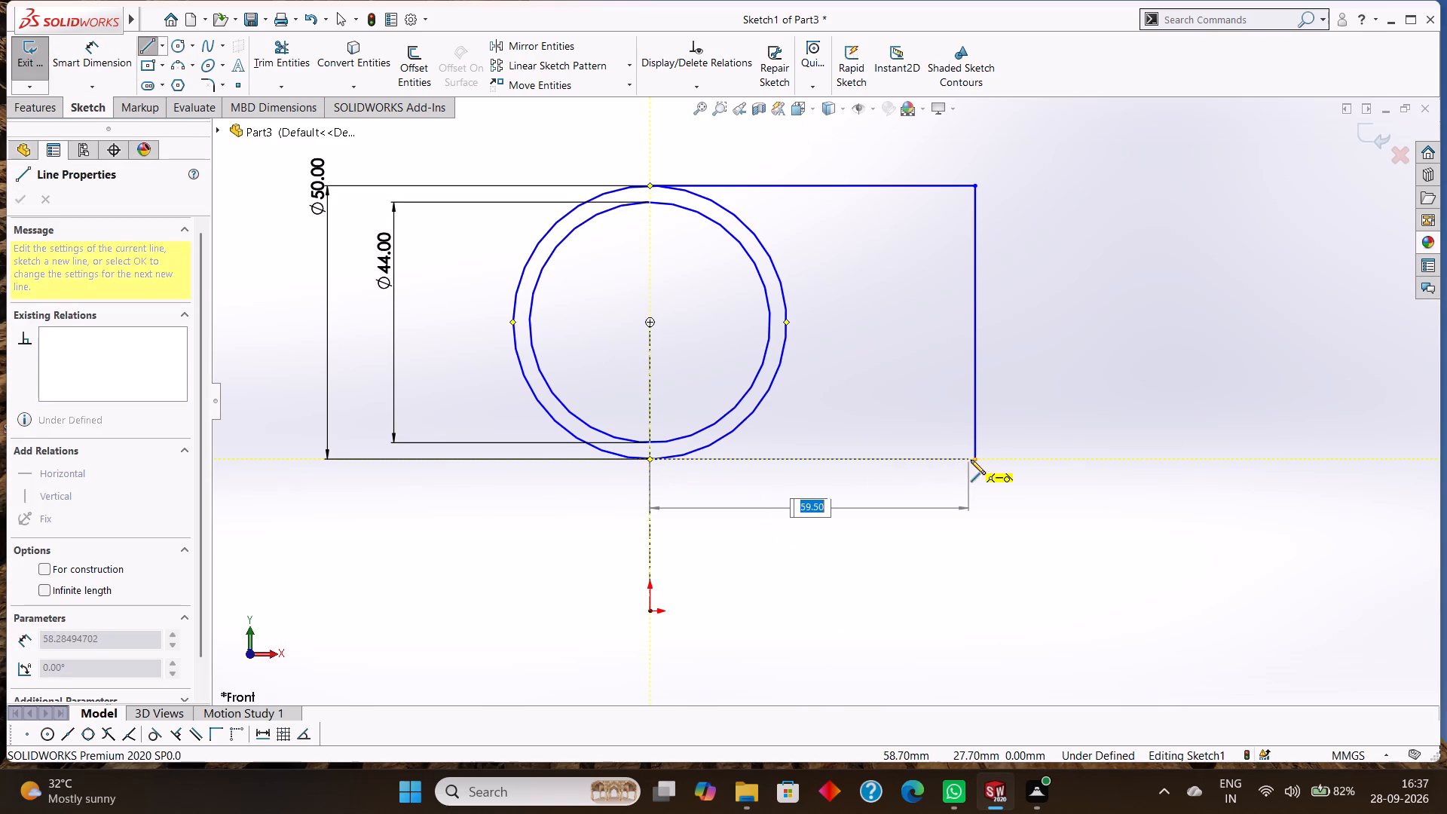
{"action": "left_click", "coordinate": [971, 460]}
{"action": "right_click", "coordinate": [953, 525]}
{"action": "left_click", "coordinate": [1003, 540]}
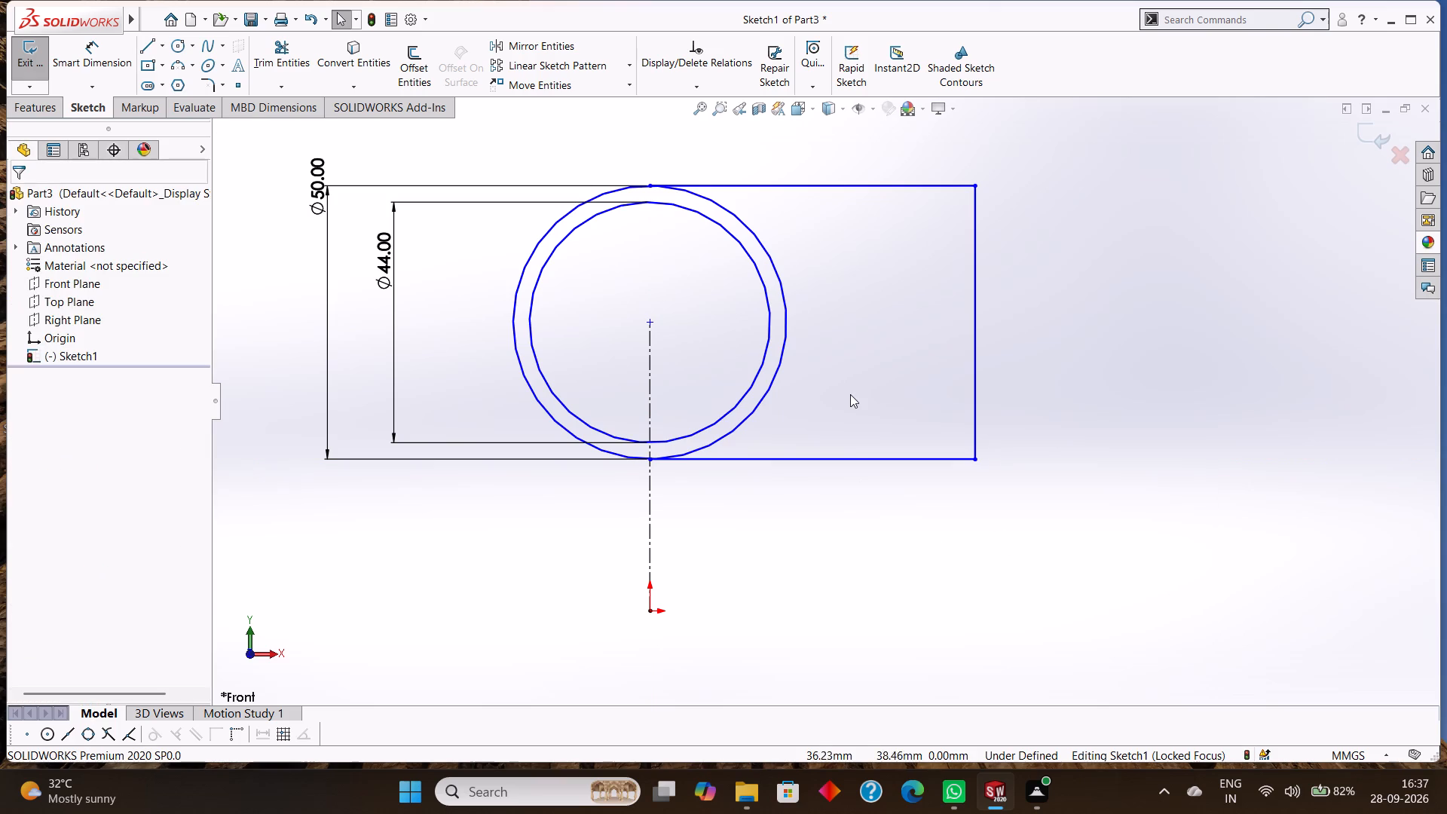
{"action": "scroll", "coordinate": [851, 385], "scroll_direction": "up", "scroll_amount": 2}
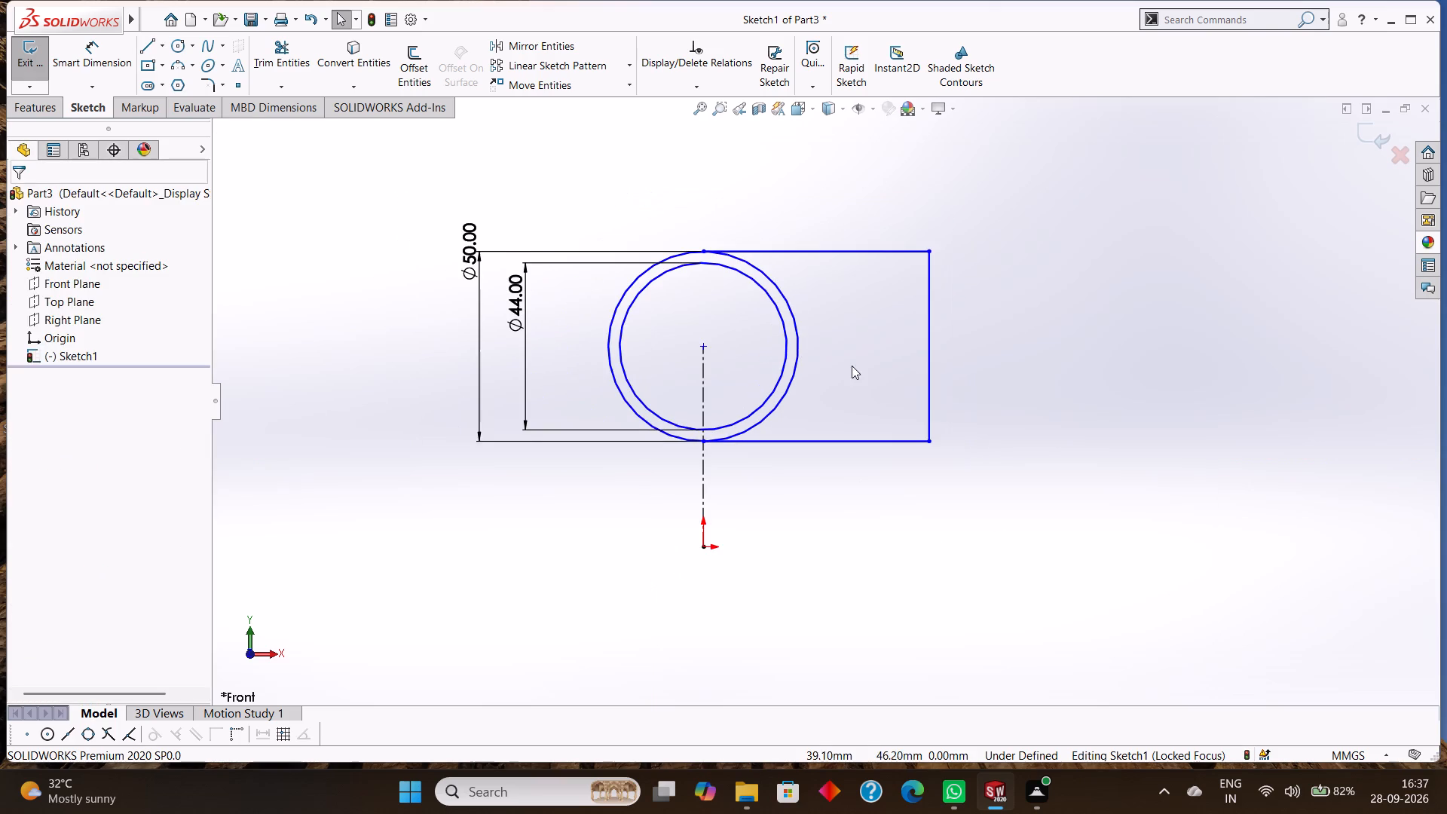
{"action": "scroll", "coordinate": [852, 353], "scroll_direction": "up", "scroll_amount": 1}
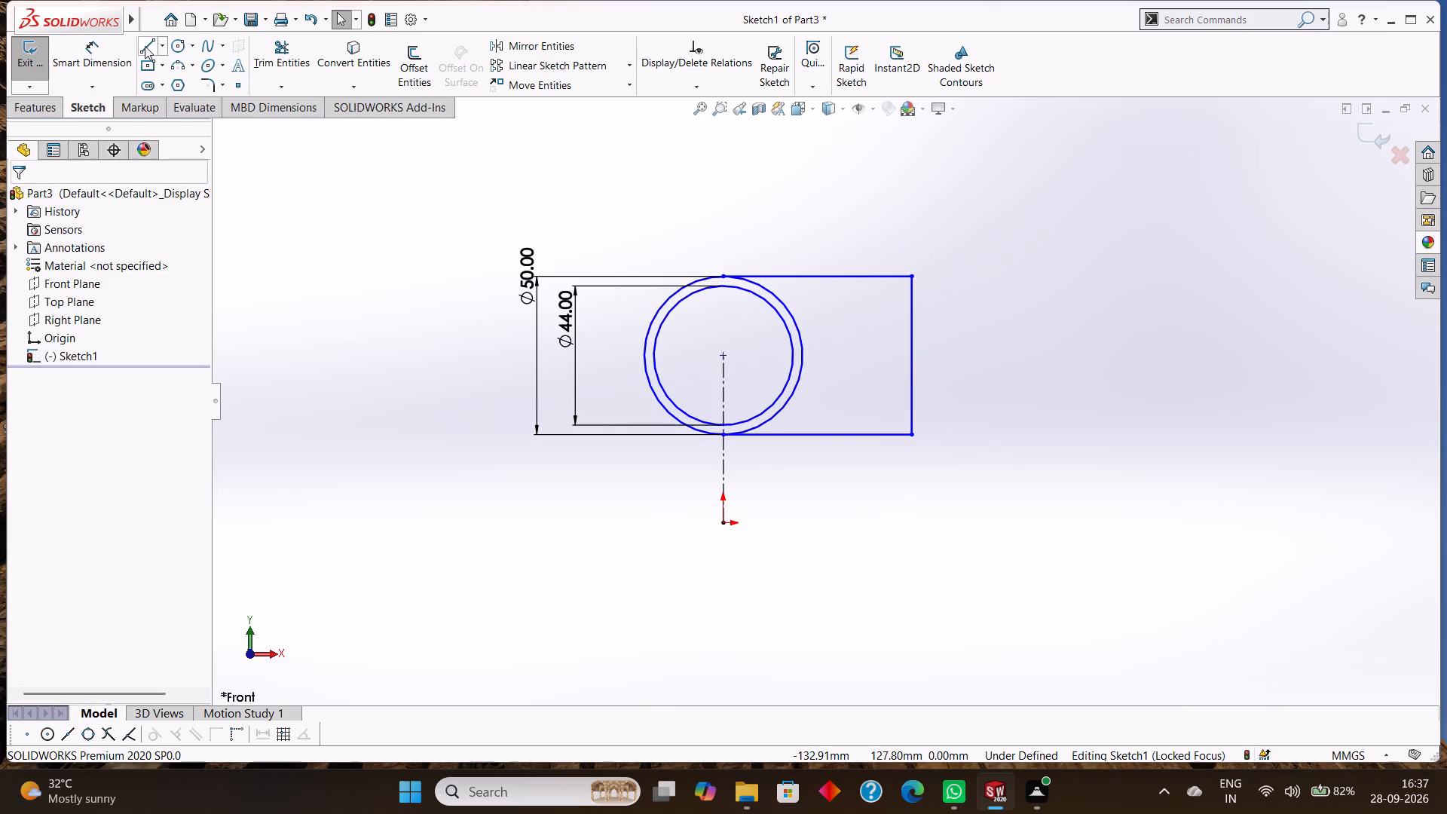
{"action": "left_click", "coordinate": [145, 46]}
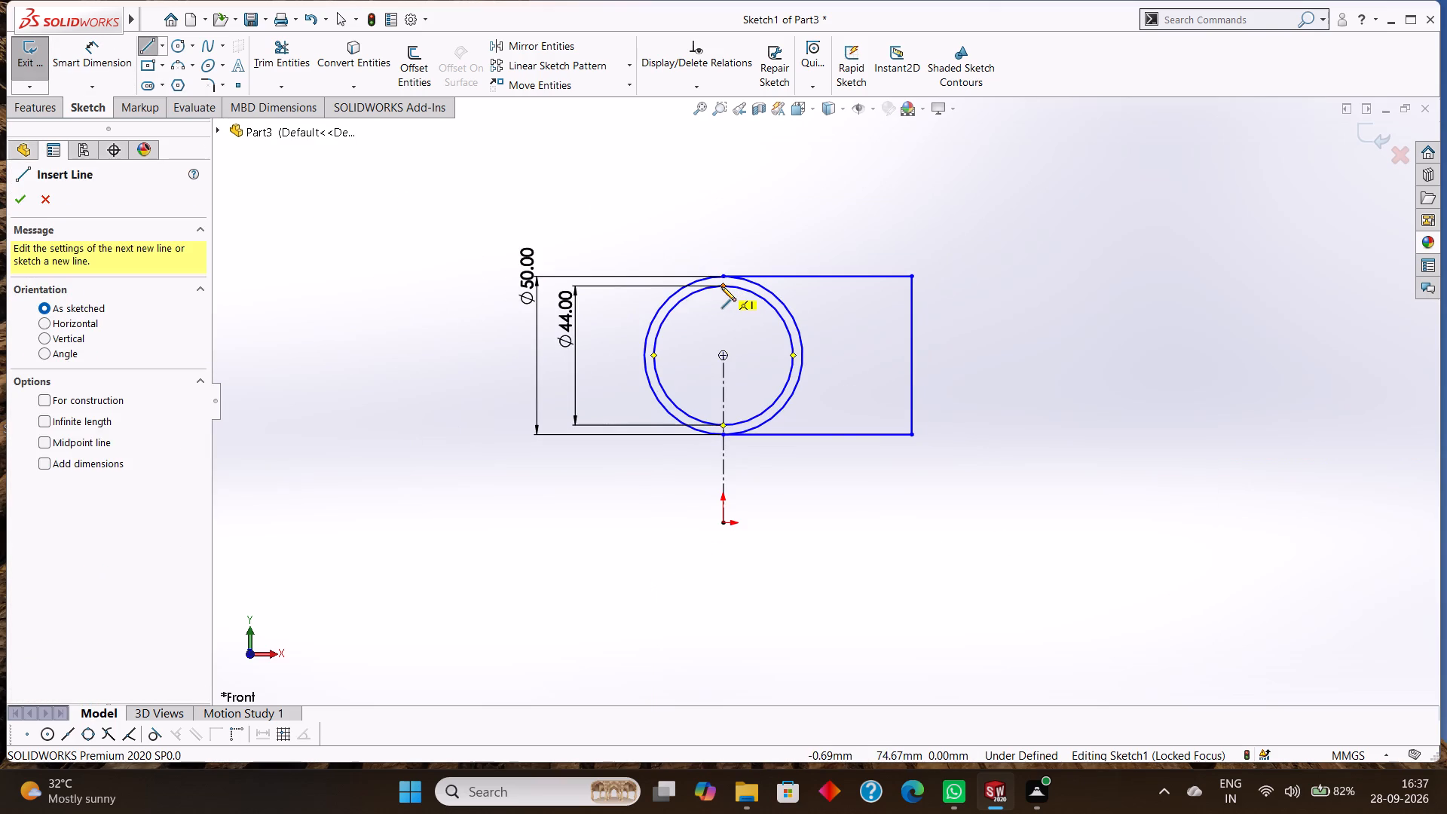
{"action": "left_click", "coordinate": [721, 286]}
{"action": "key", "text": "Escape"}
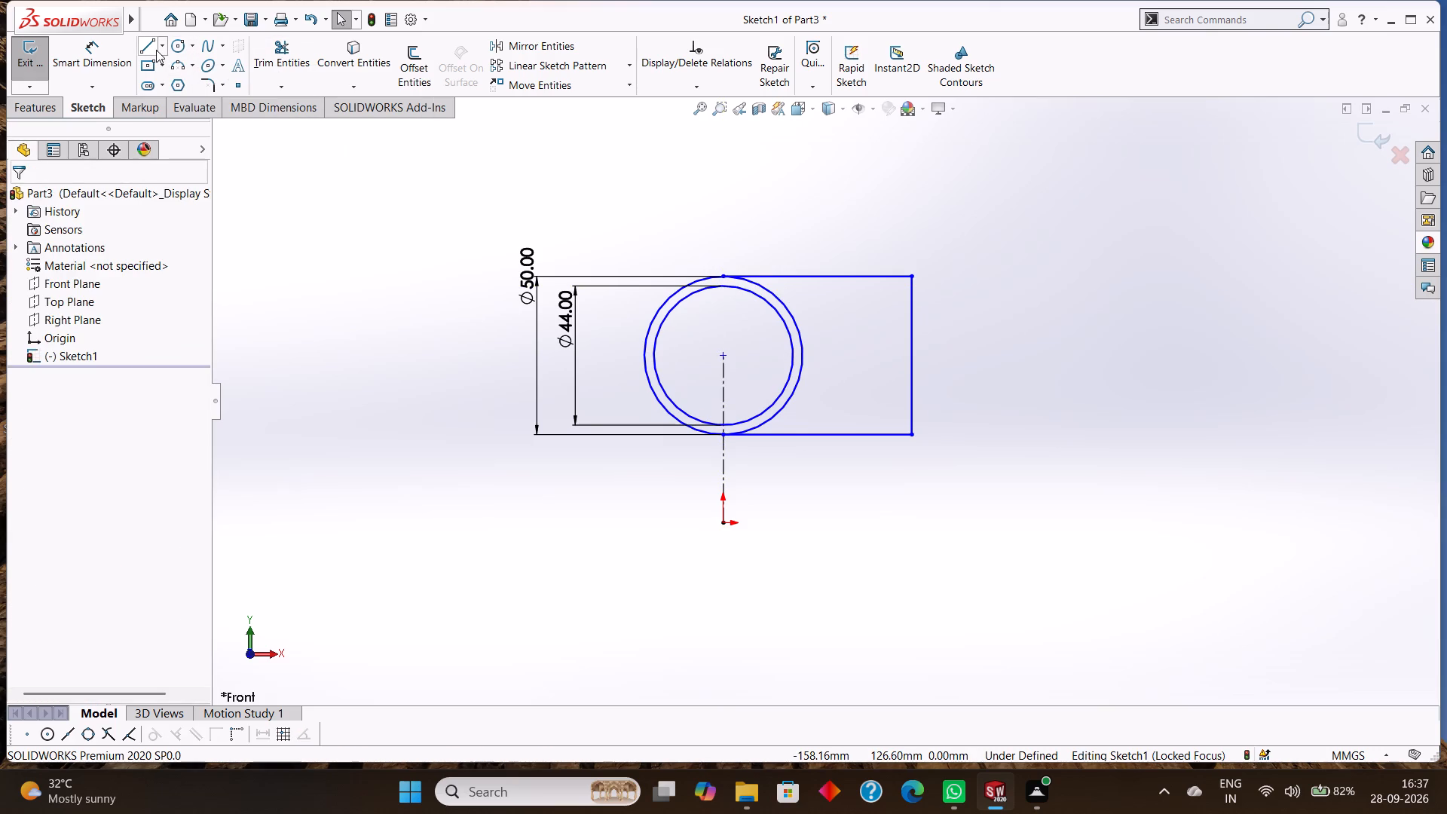
Offset the connected three-line rectangular extension inward by 3 mm, with the direction reversed and chain selection on.
{"action": "left_click", "coordinate": [408, 68]}
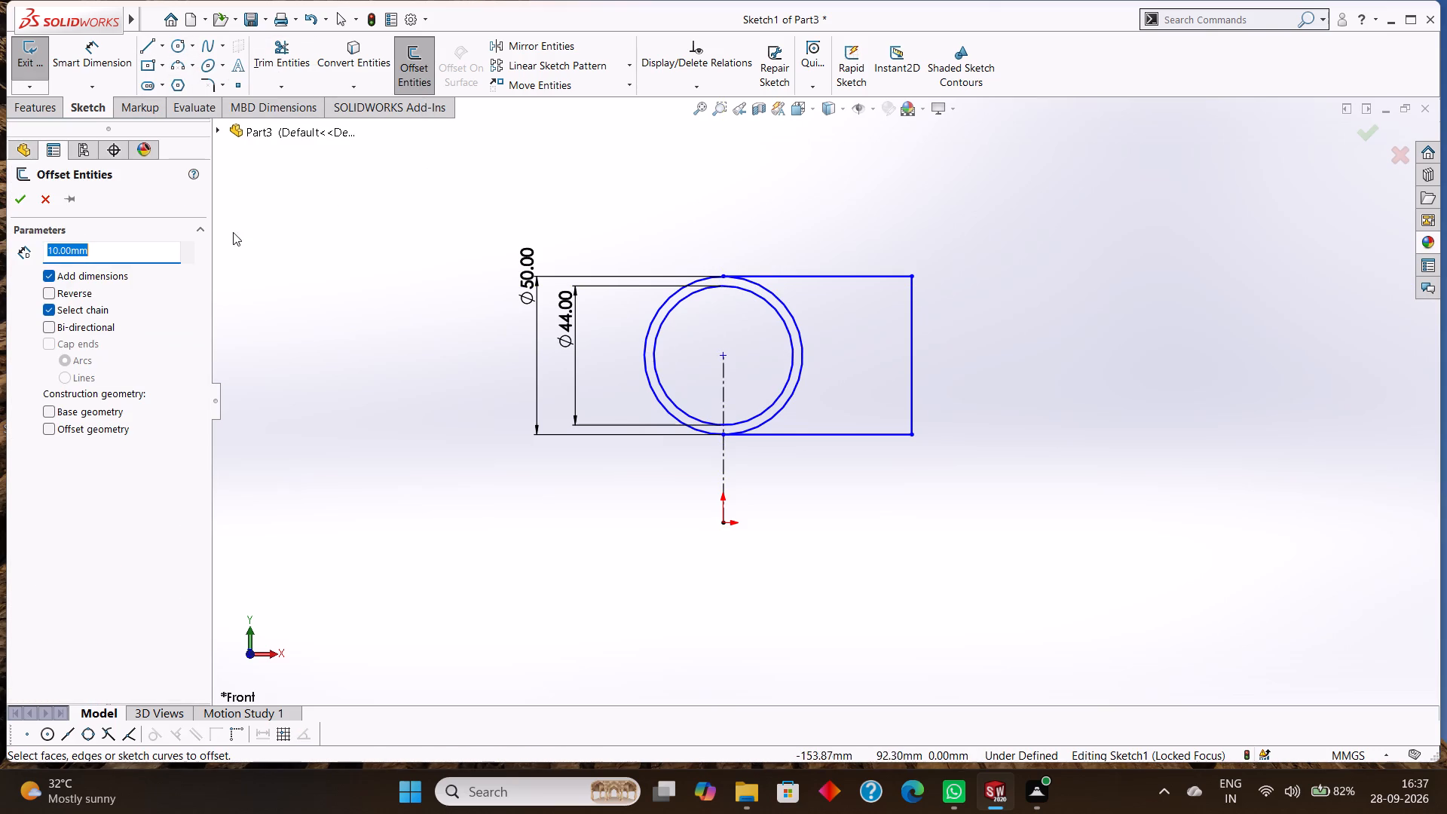
{"action": "type", "text": "1.5"}
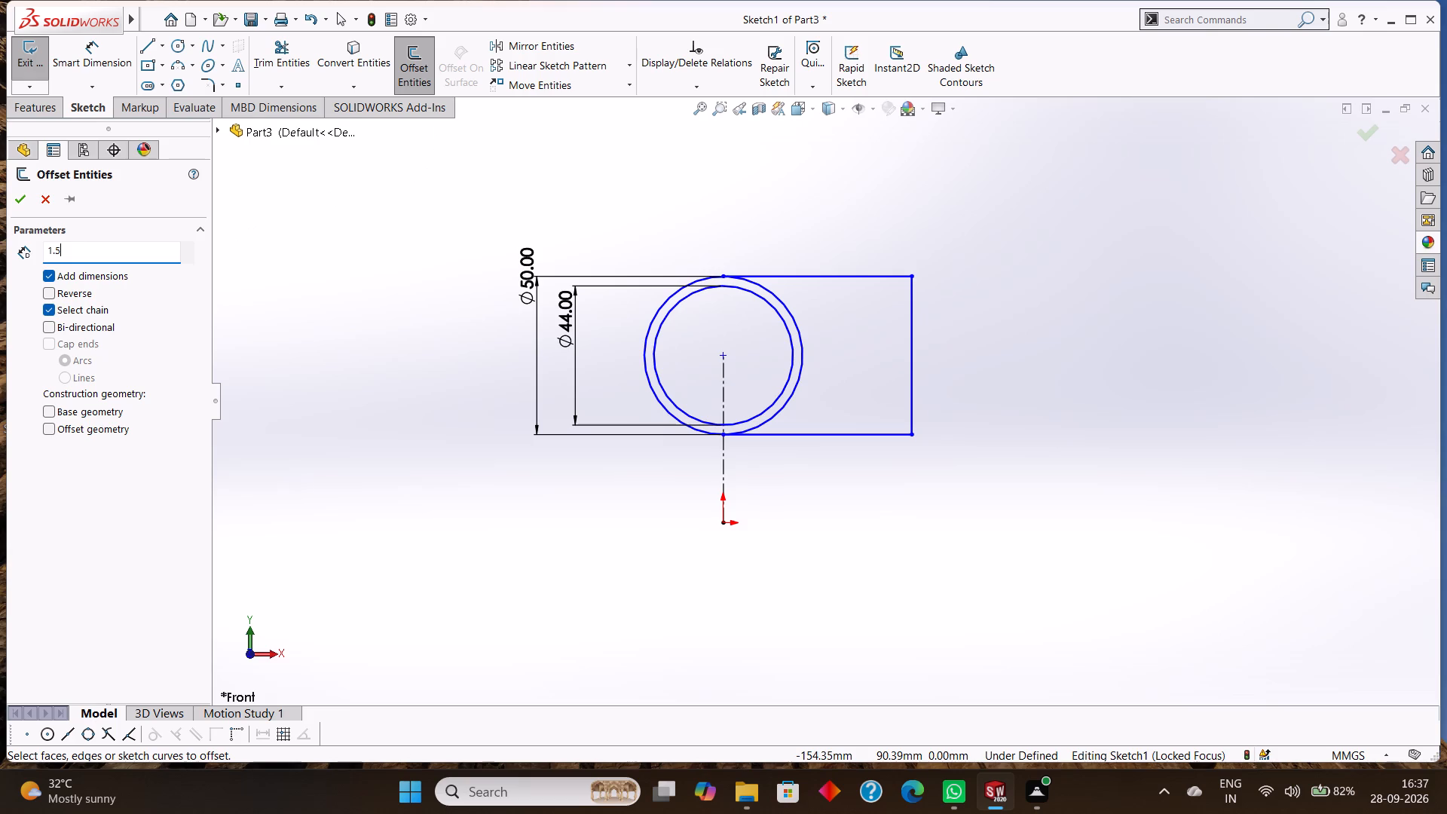
{"action": "key", "text": "Return"}
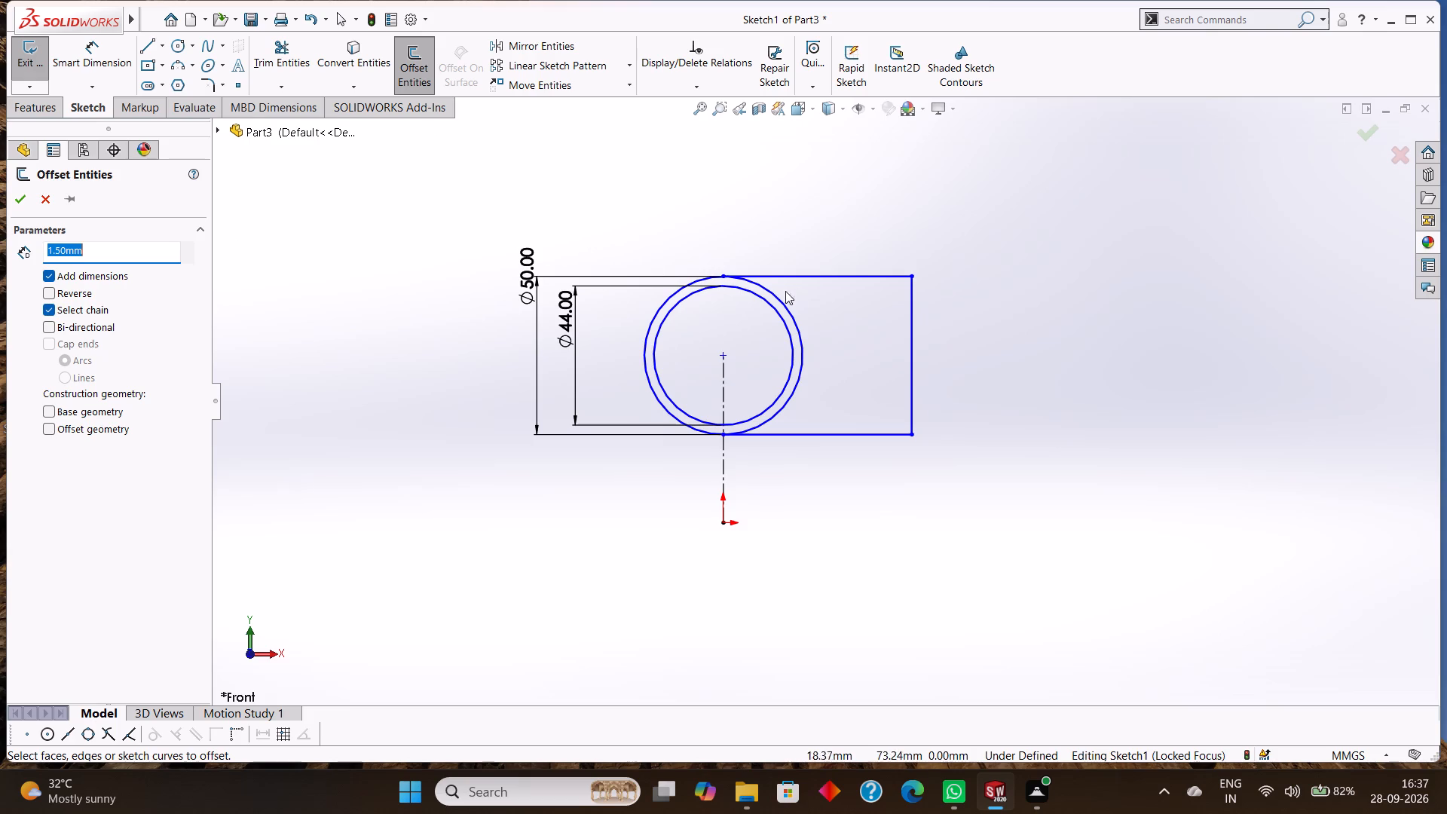
{"action": "left_click", "coordinate": [807, 277]}
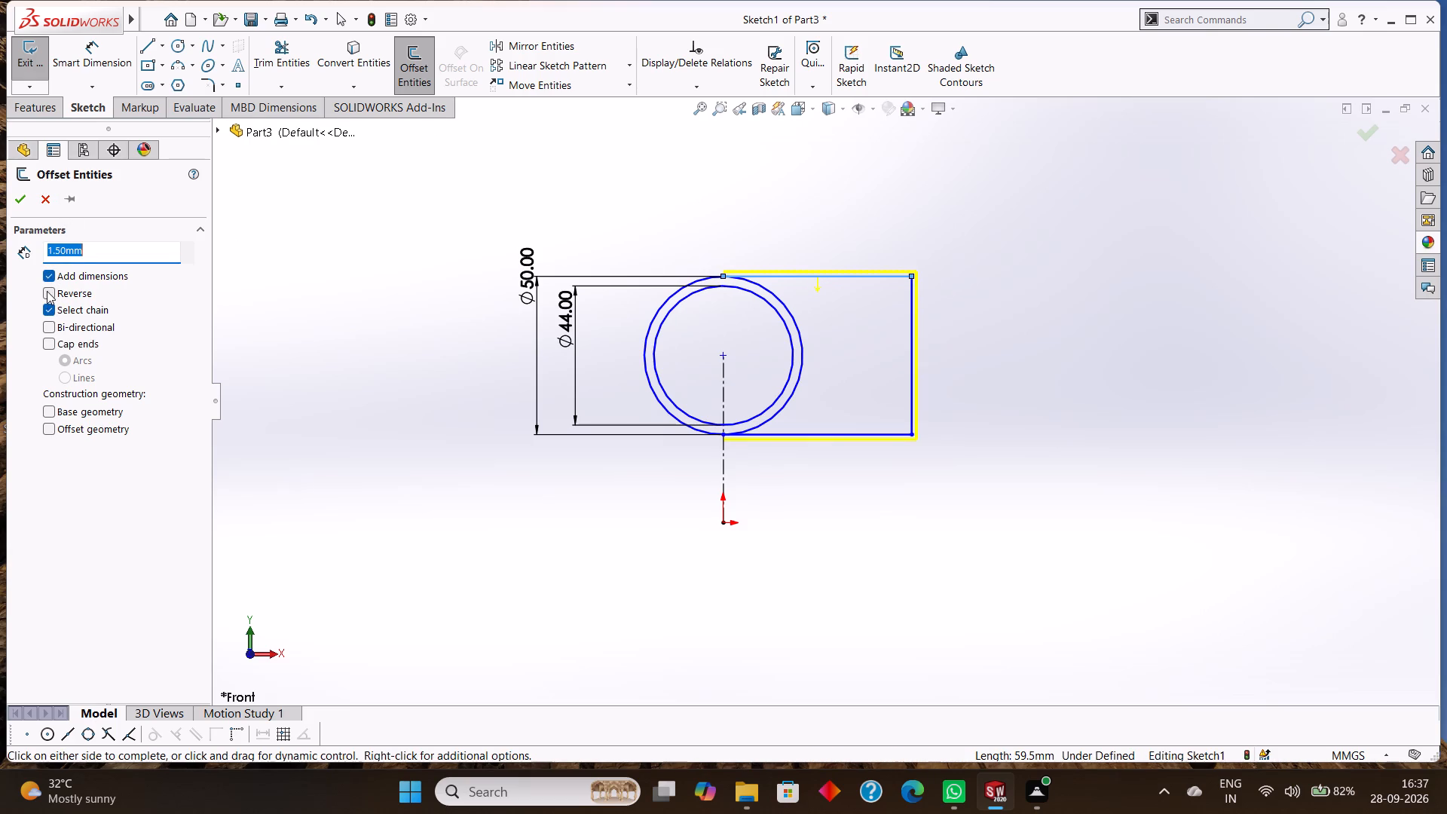
{"action": "left_click", "coordinate": [47, 291]}
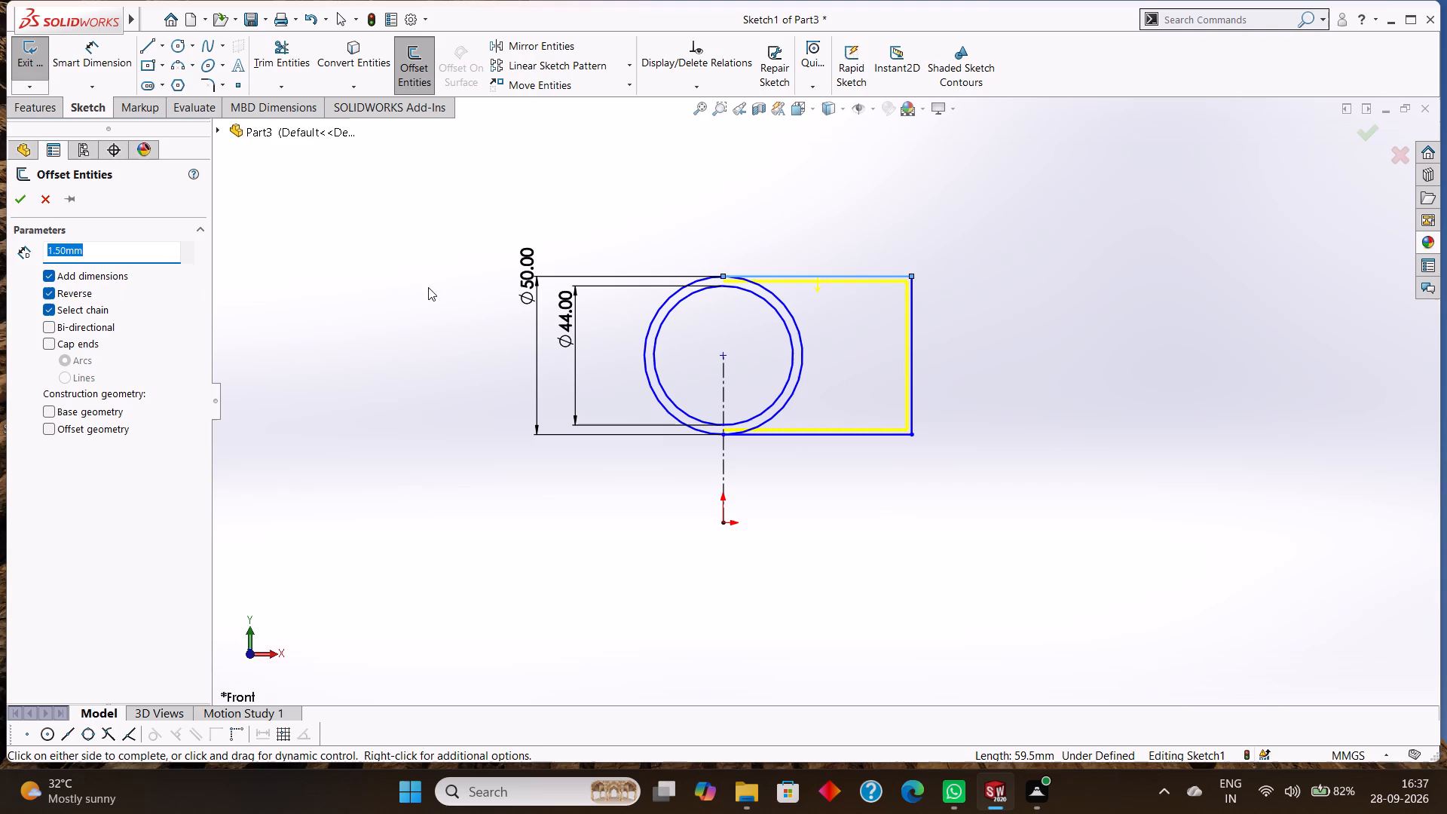
{"action": "left_click_drag", "start_coordinate": [121, 254], "coordinate": [0, 246]}
{"action": "key", "text": "3"}
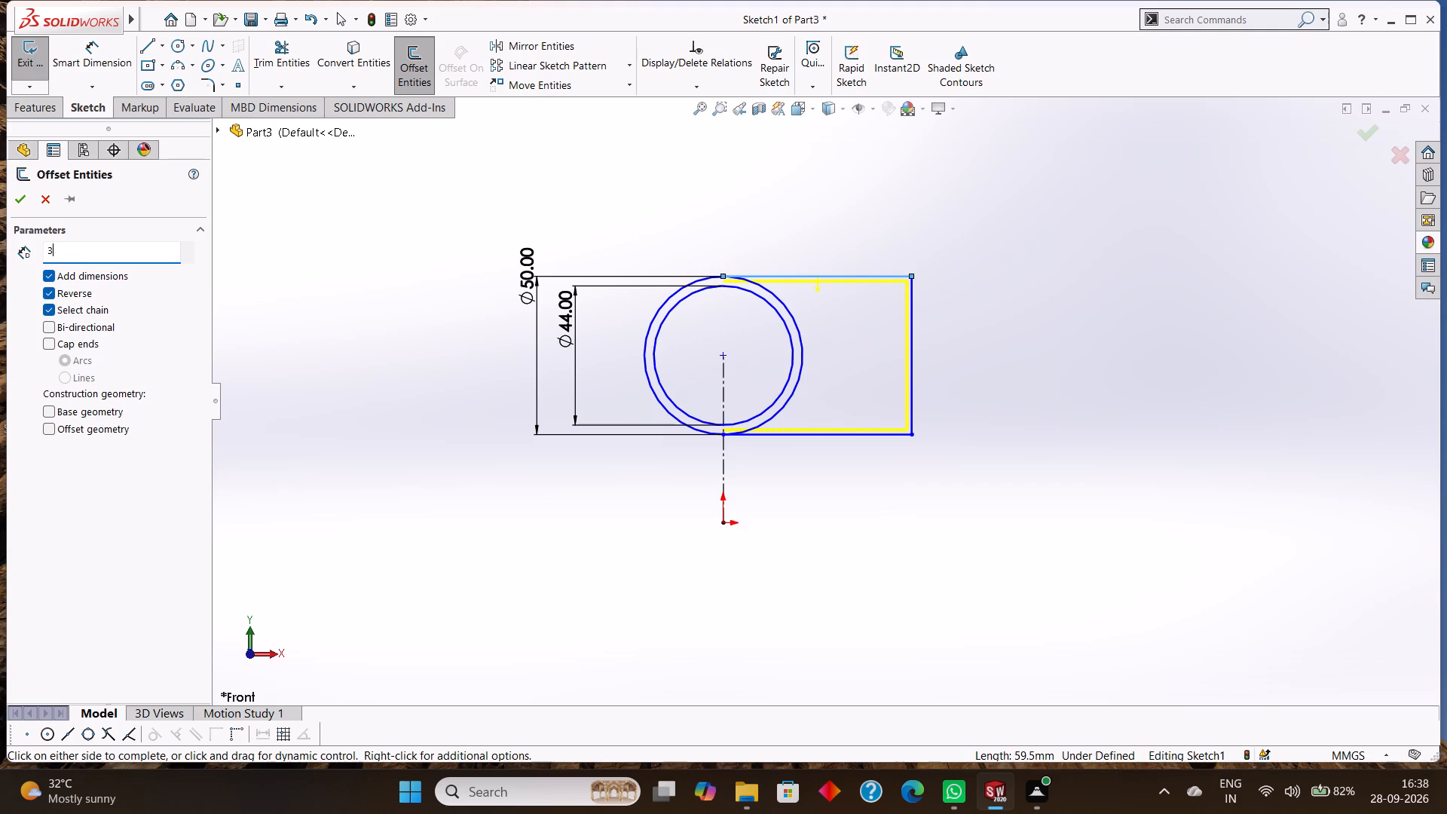
{"action": "key", "text": "Return"}
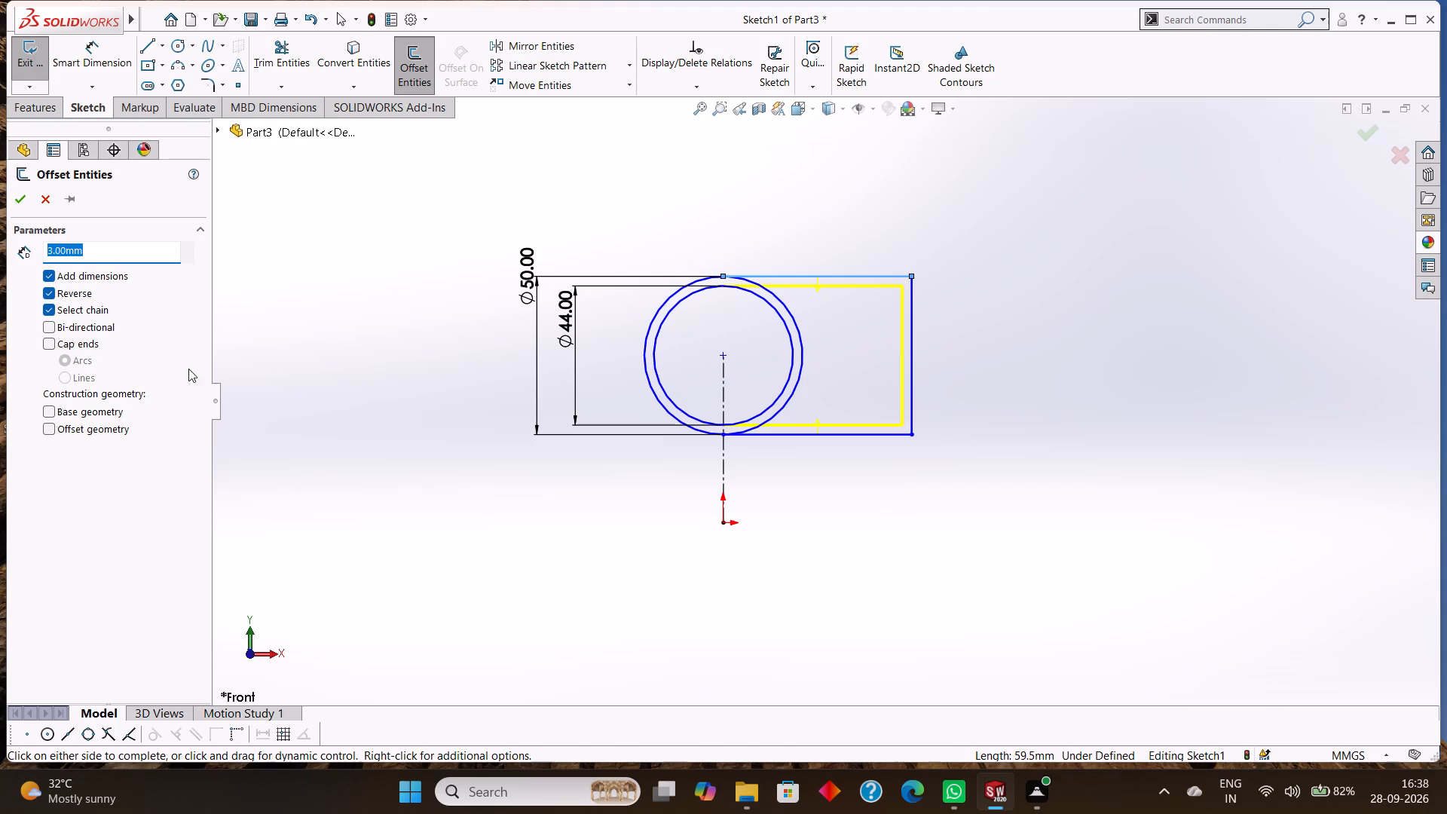
{"action": "left_click", "coordinate": [23, 200]}
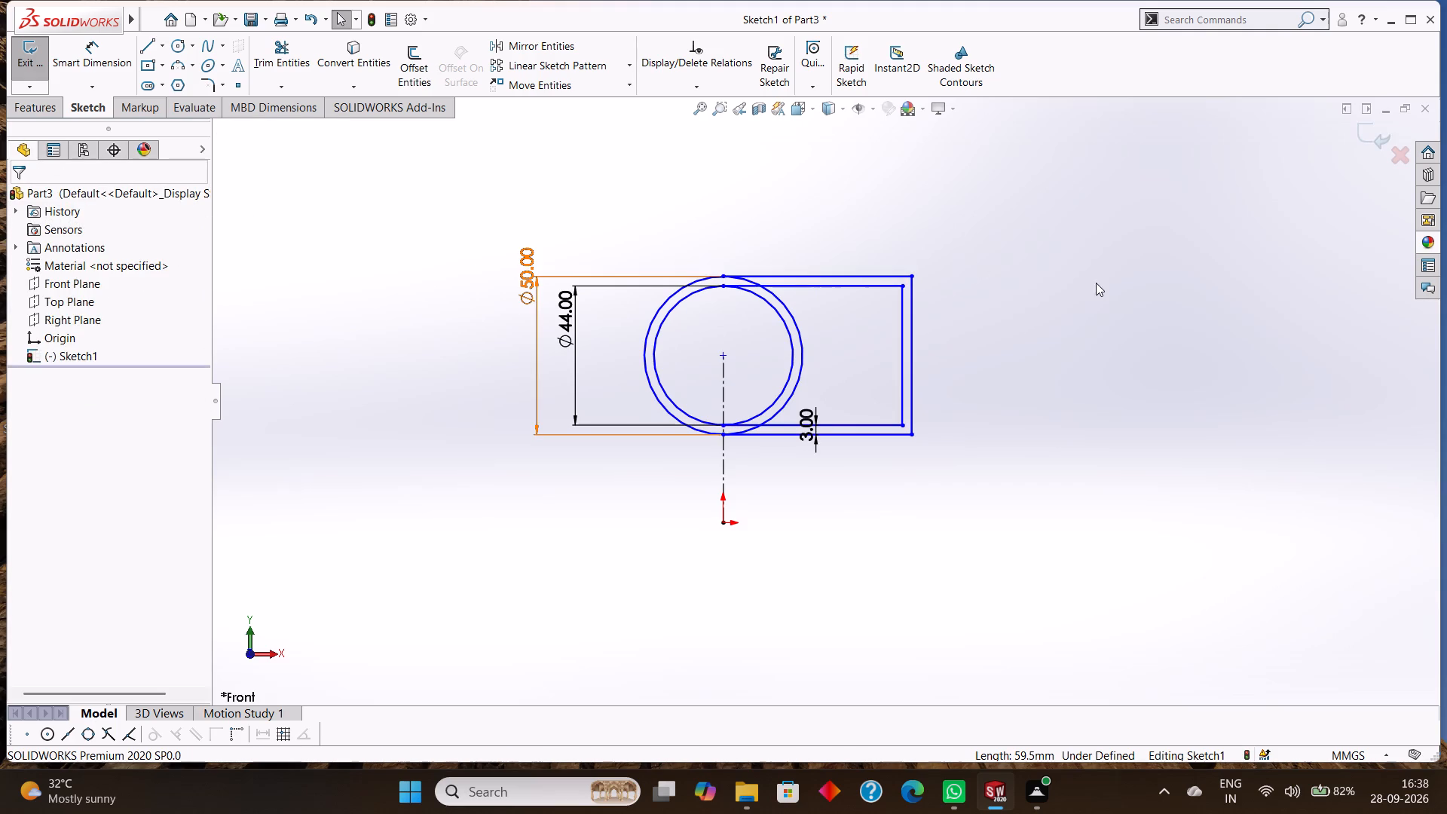
Trim away the inner circle's right half and the outer circle's right arc between the inner offset lines.
{"action": "scroll", "coordinate": [864, 301], "scroll_direction": "down", "scroll_amount": 2}
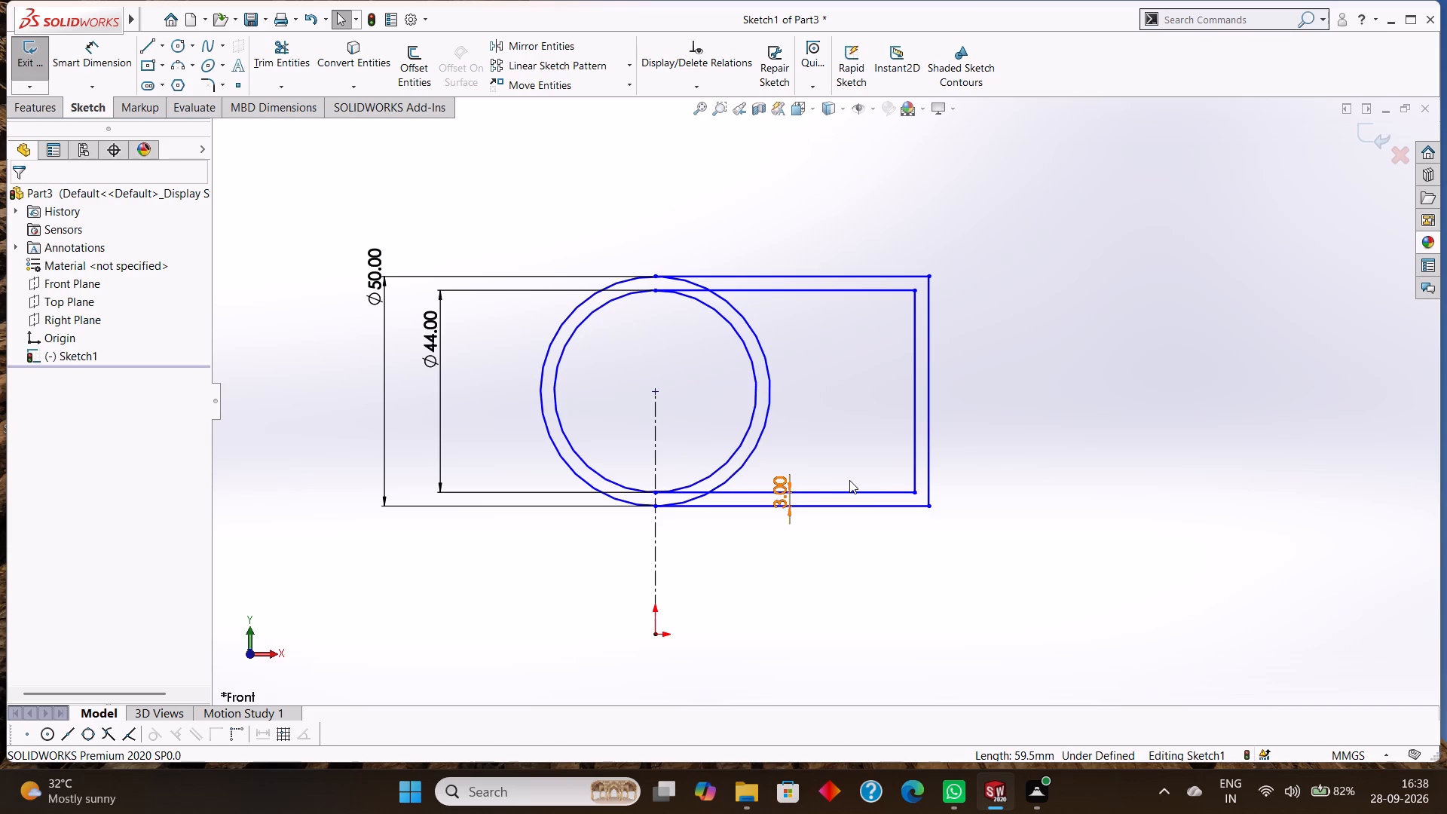
{"action": "left_click", "coordinate": [457, 187]}
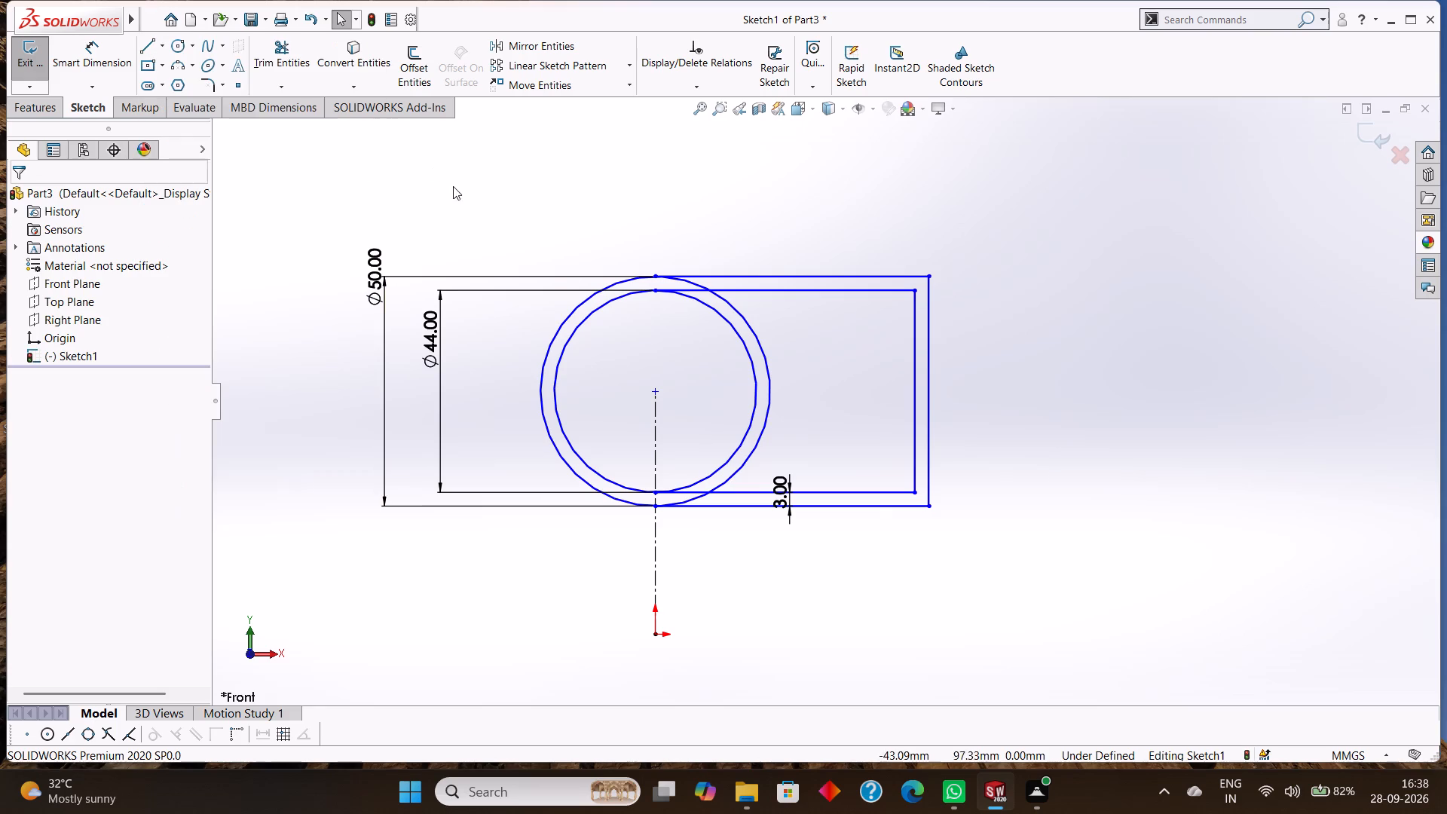
{"action": "left_click", "coordinate": [263, 45]}
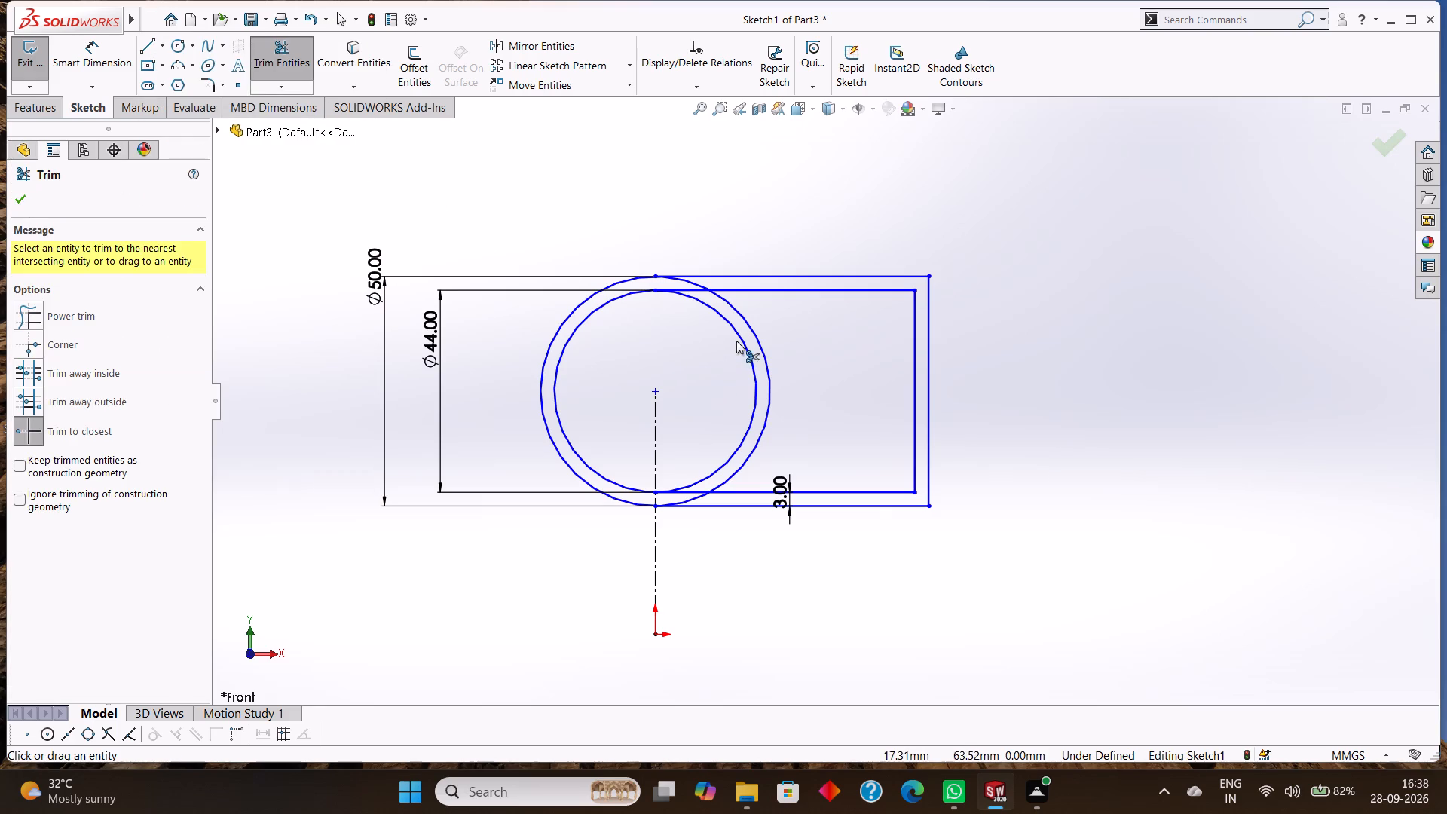
{"action": "left_click", "coordinate": [738, 335]}
{"action": "left_click", "coordinate": [751, 329]}
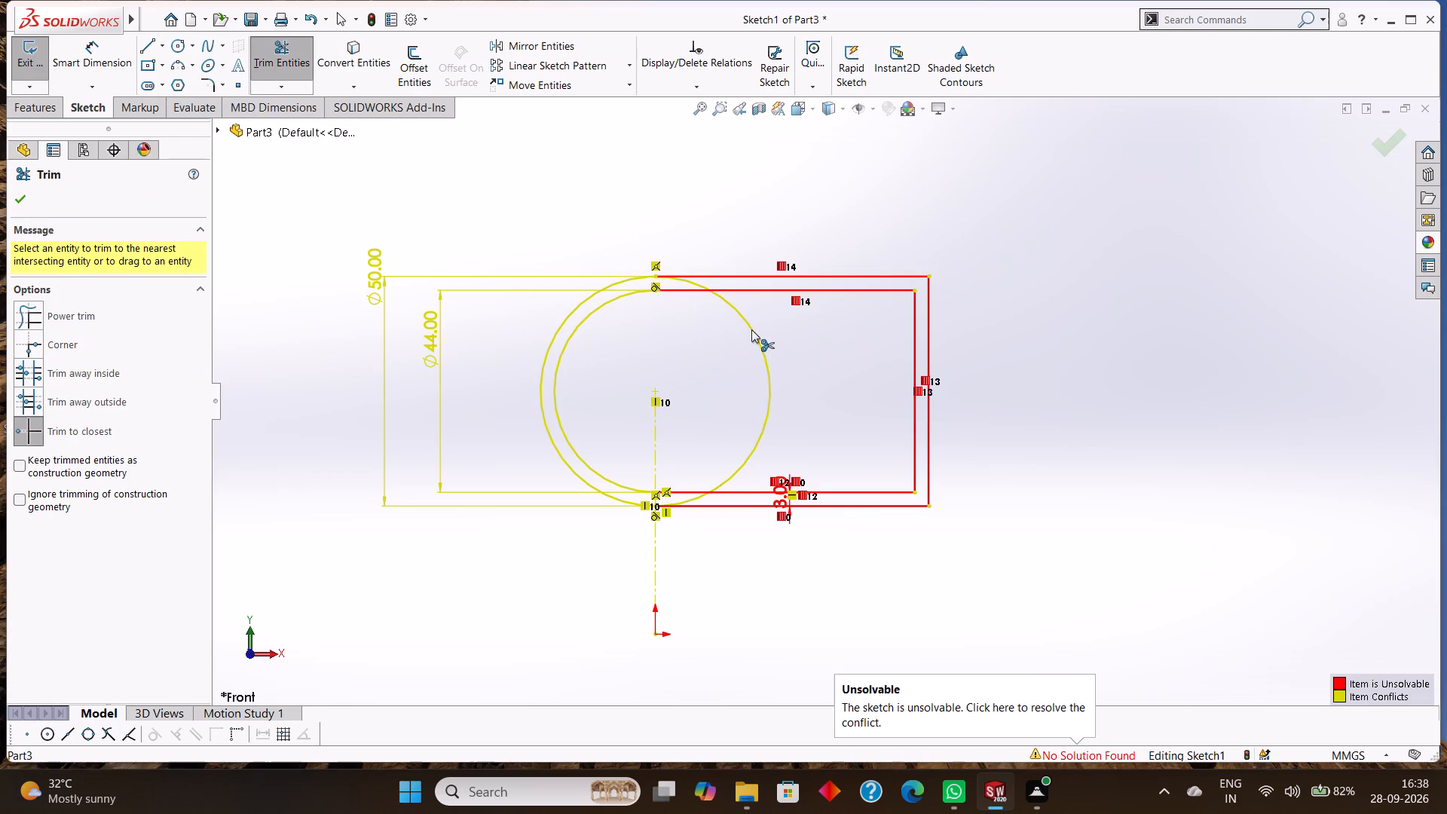
Trim the leftover outer-circle arc pieces between the double lines at the profile's upper and lower edges.
{"action": "scroll", "coordinate": [702, 274], "scroll_direction": "down", "scroll_amount": 4}
{"action": "left_click", "coordinate": [699, 319]}
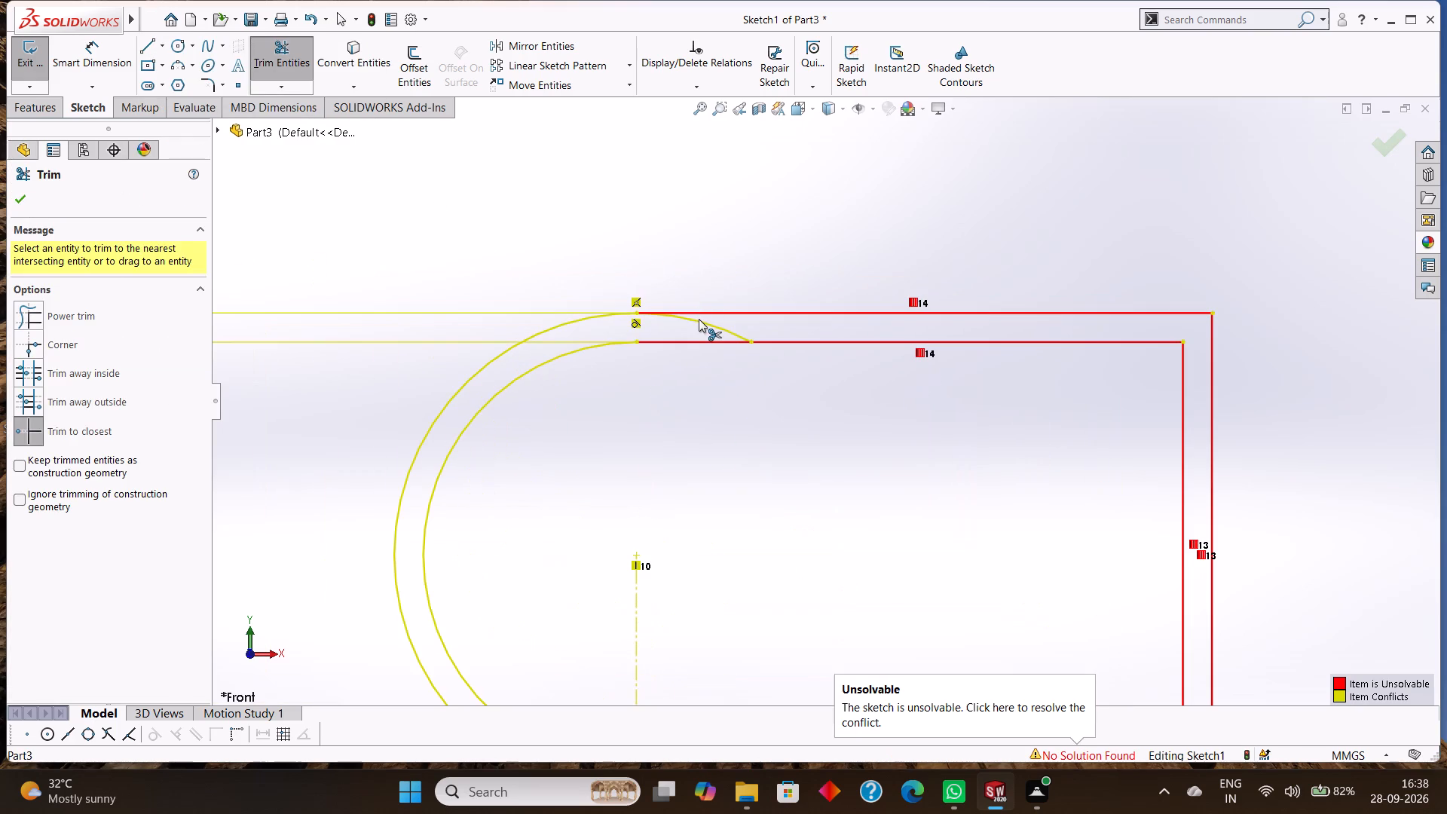
{"action": "scroll", "coordinate": [727, 393], "scroll_direction": "up", "scroll_amount": 4}
{"action": "scroll", "coordinate": [762, 534], "scroll_direction": "up", "scroll_amount": 2}
{"action": "scroll", "coordinate": [775, 543], "scroll_direction": "down", "scroll_amount": 5}
{"action": "scroll", "coordinate": [824, 441], "scroll_direction": "down", "scroll_amount": 2}
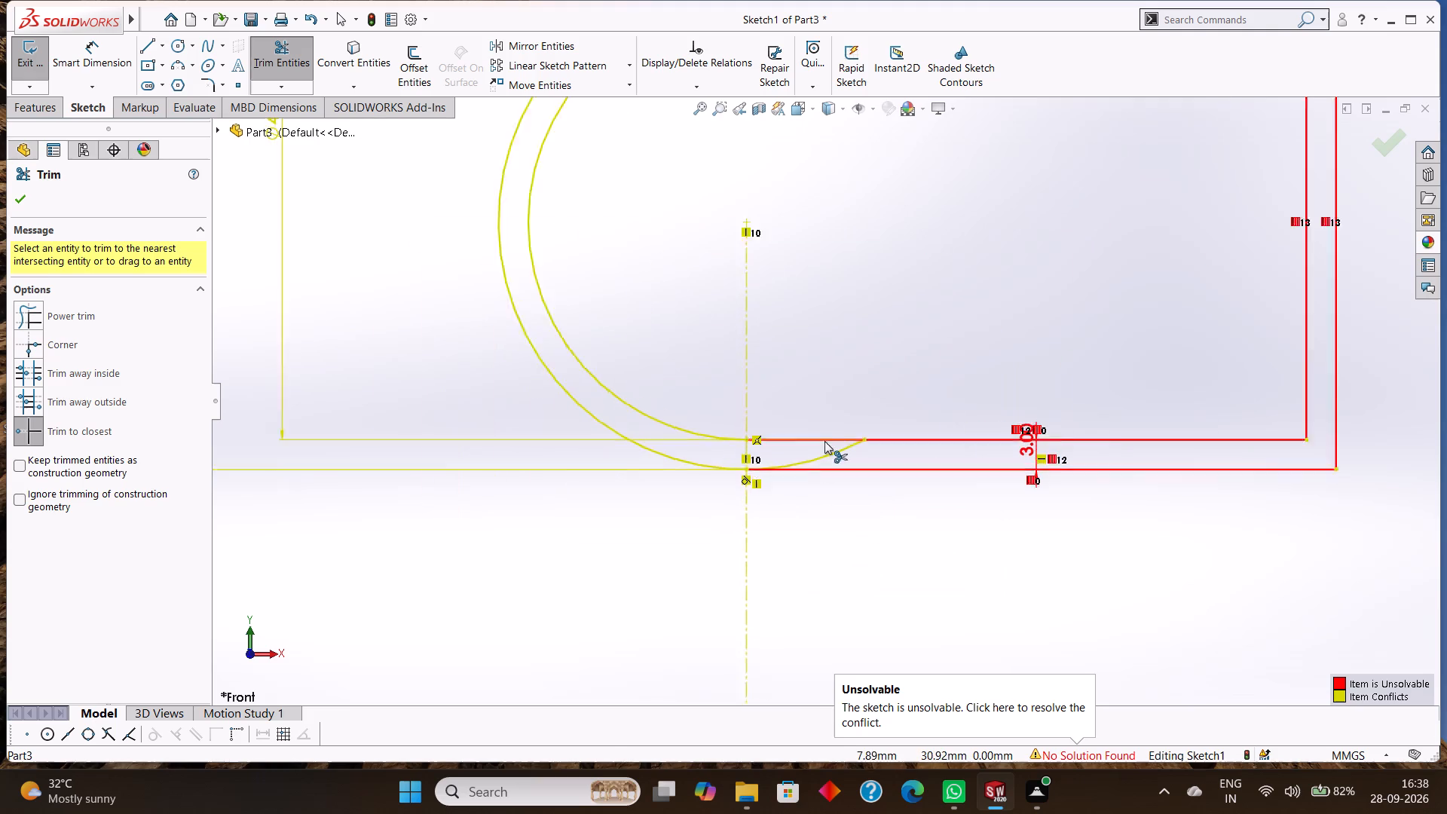
{"action": "scroll", "coordinate": [824, 441], "scroll_direction": "down", "scroll_amount": 2}
{"action": "left_click", "coordinate": [838, 454]}
{"action": "scroll", "coordinate": [838, 454], "scroll_direction": "up", "scroll_amount": 8}
{"action": "left_click", "coordinate": [20, 197]}
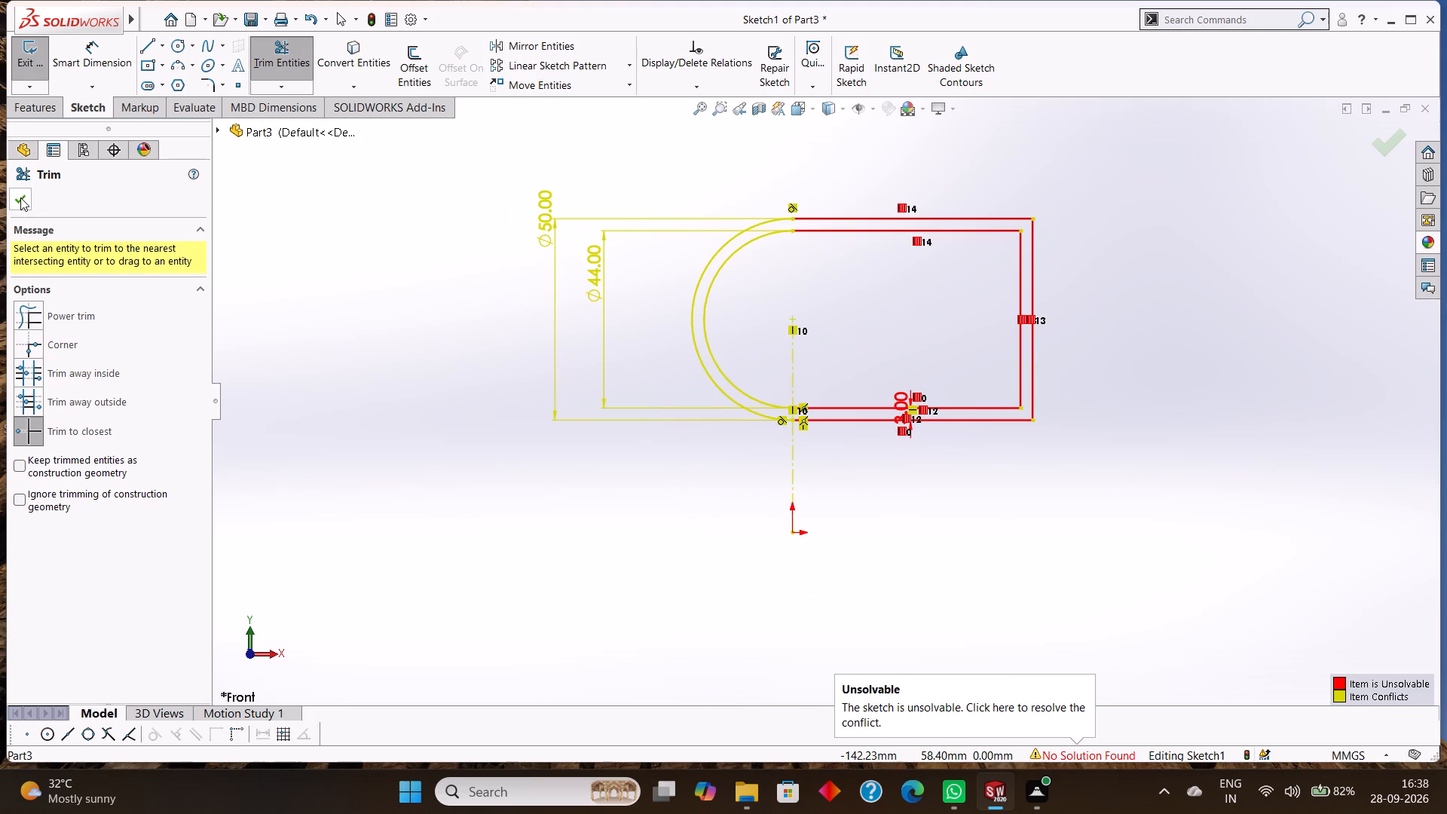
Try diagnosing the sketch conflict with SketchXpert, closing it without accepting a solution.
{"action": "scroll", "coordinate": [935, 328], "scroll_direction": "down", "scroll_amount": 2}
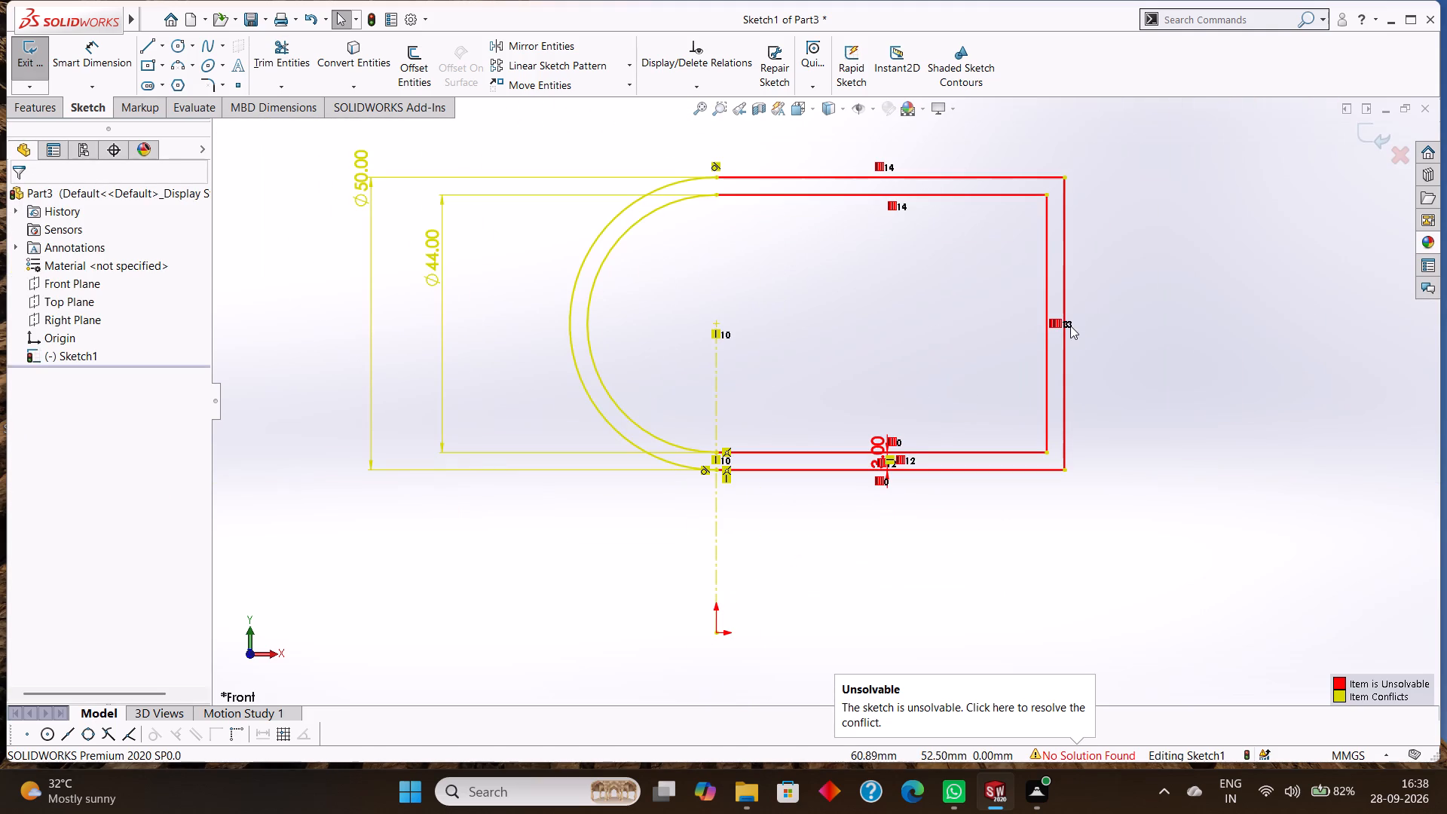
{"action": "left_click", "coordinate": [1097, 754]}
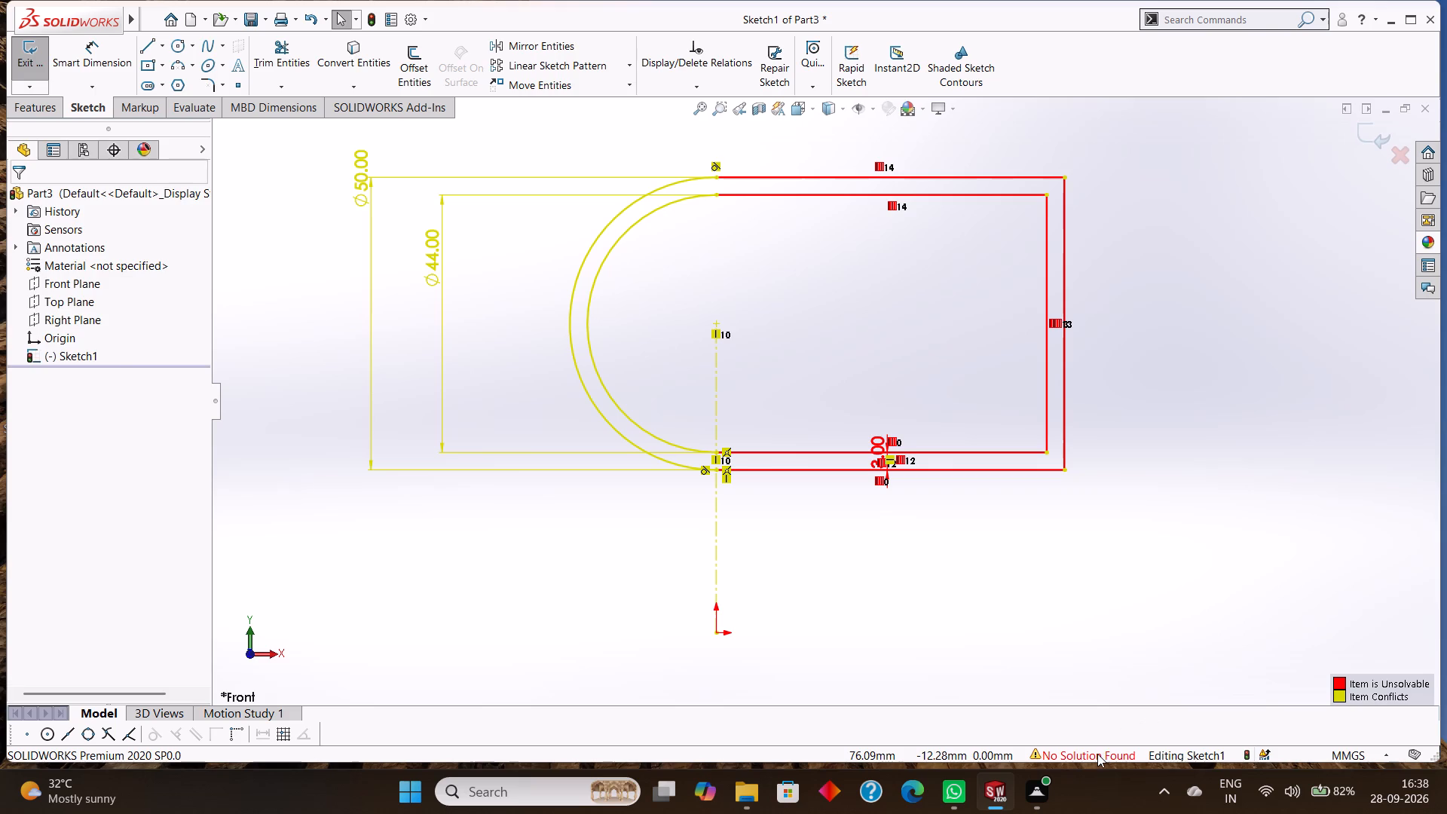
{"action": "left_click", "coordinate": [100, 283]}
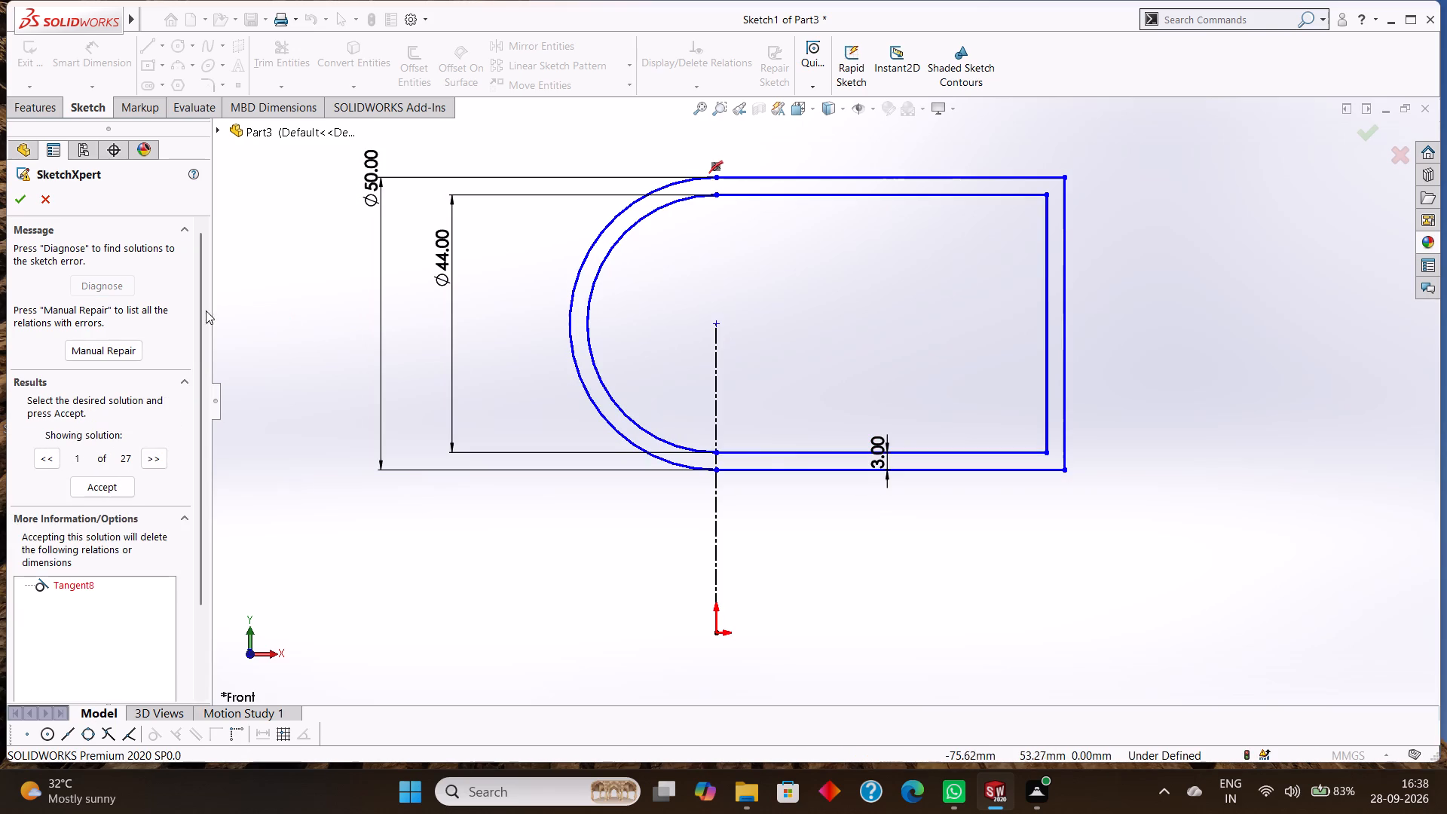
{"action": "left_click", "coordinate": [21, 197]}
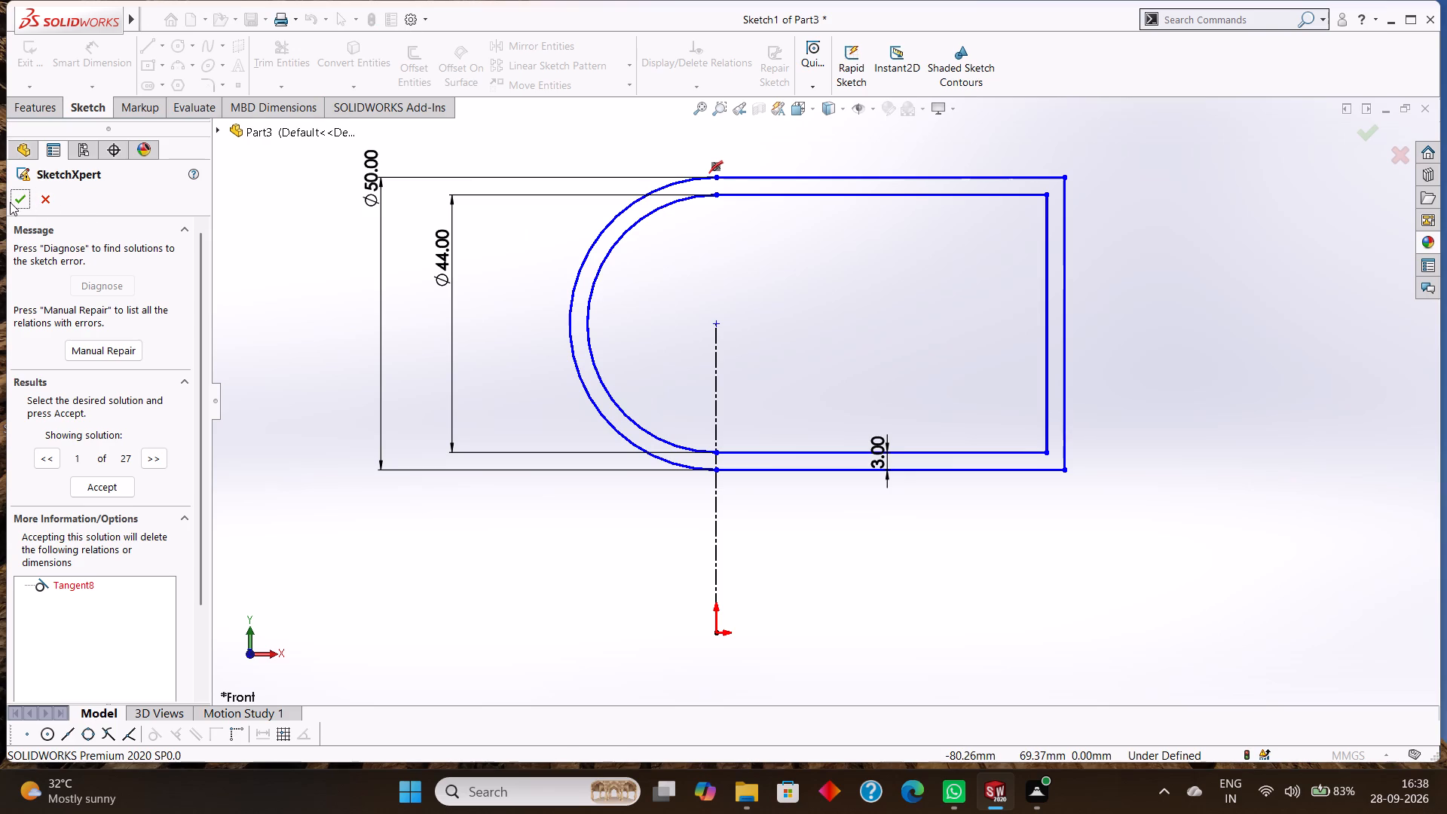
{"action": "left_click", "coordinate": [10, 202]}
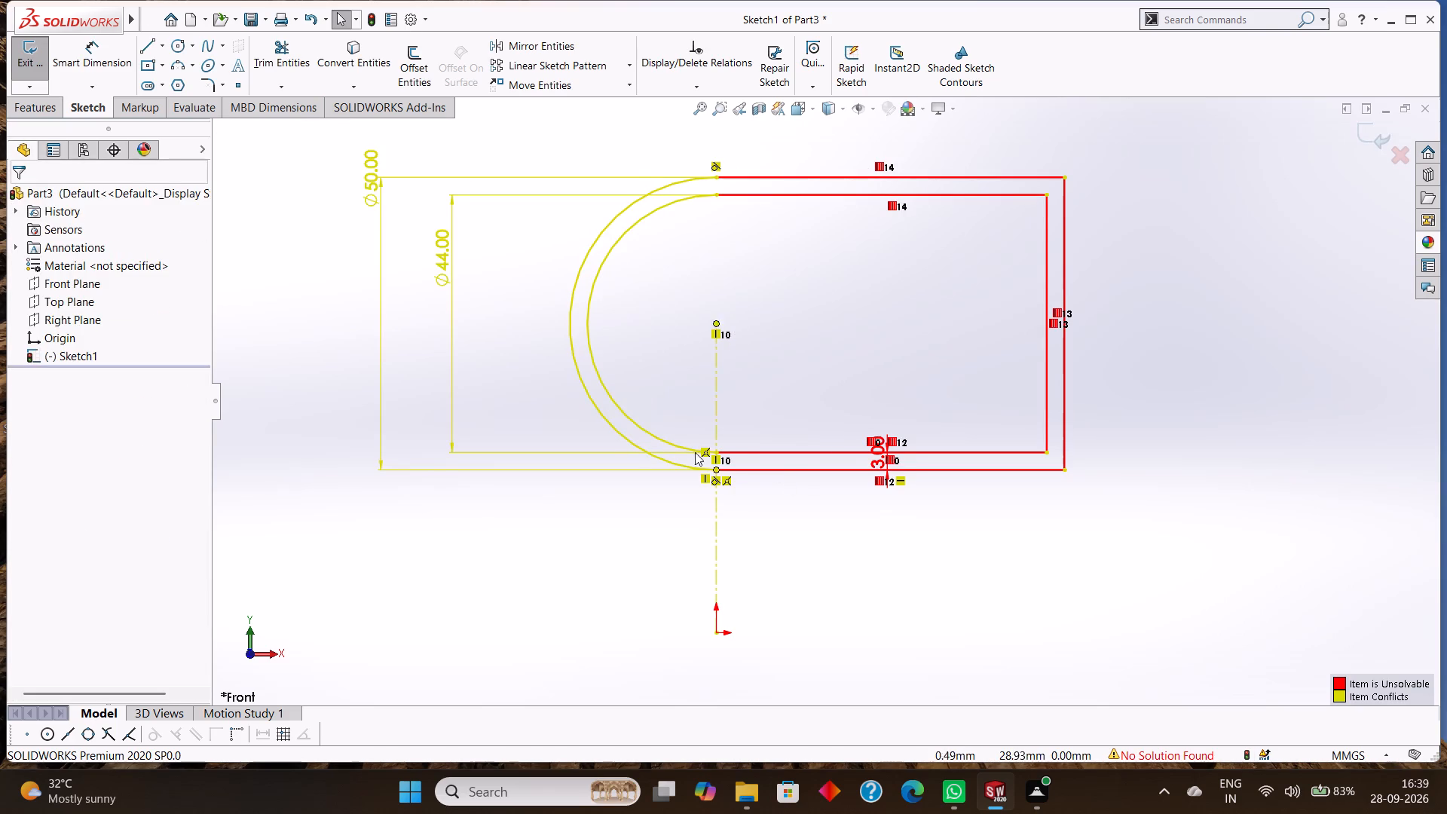
Delete the 3 mm offset dimension between the profile's two lower lines.
{"action": "scroll", "coordinate": [580, 323], "scroll_direction": "up", "scroll_amount": 1}
{"action": "scroll", "coordinate": [667, 315], "scroll_direction": "up", "scroll_amount": 2}
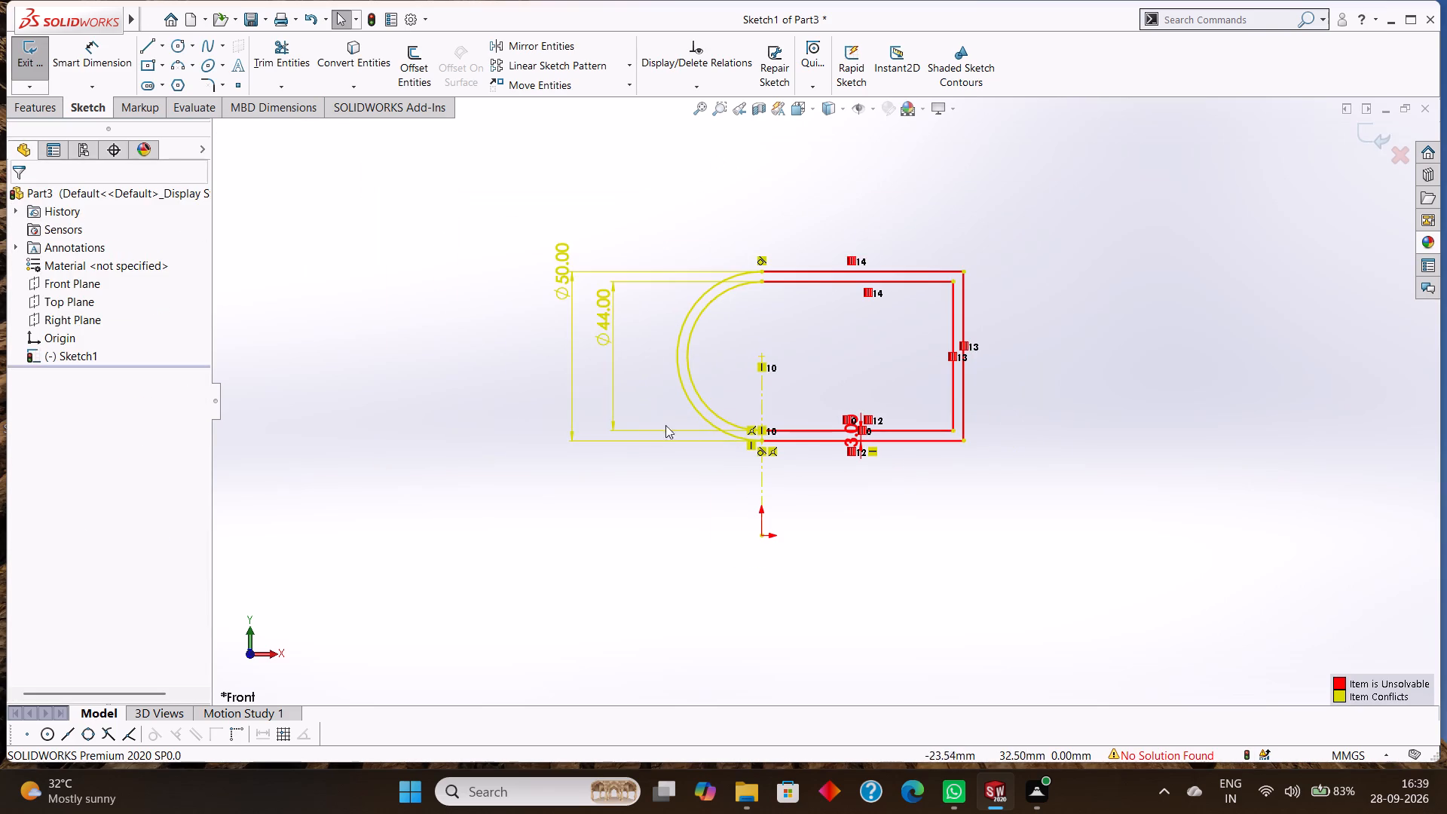
{"action": "right_click", "coordinate": [608, 322]}
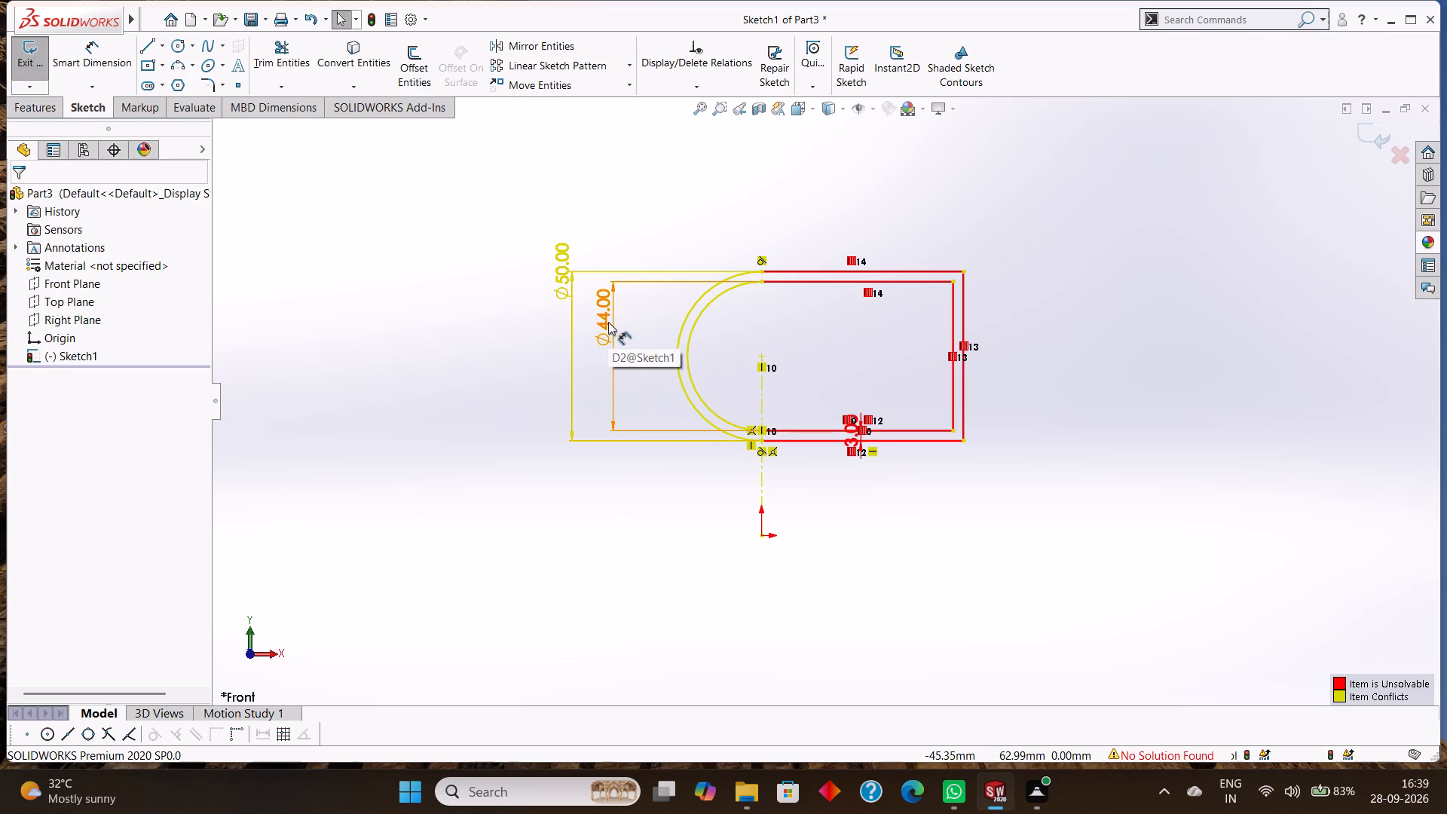
{"action": "left_click", "coordinate": [584, 497]}
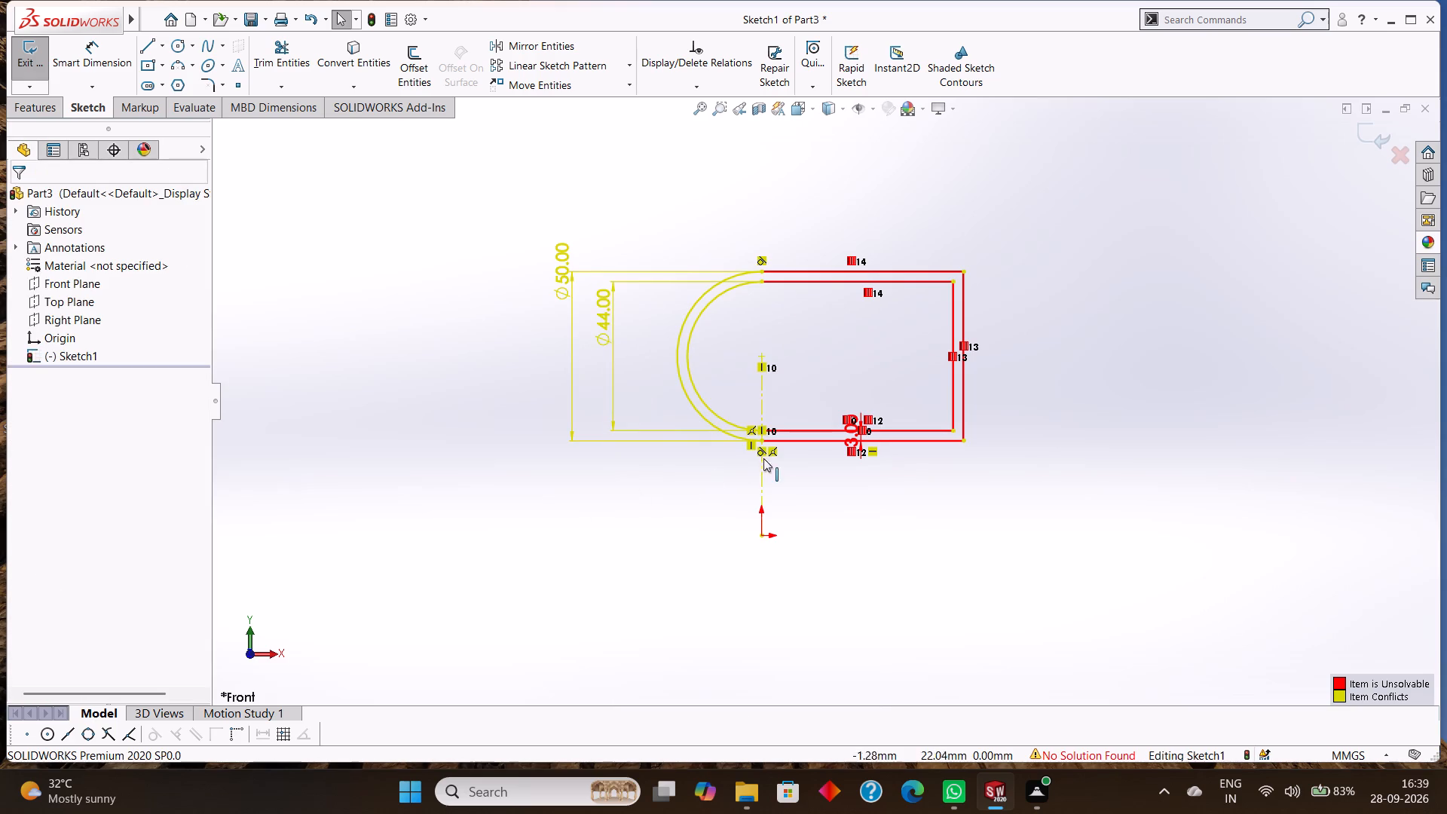
{"action": "scroll", "coordinate": [860, 424], "scroll_direction": "down", "scroll_amount": 5}
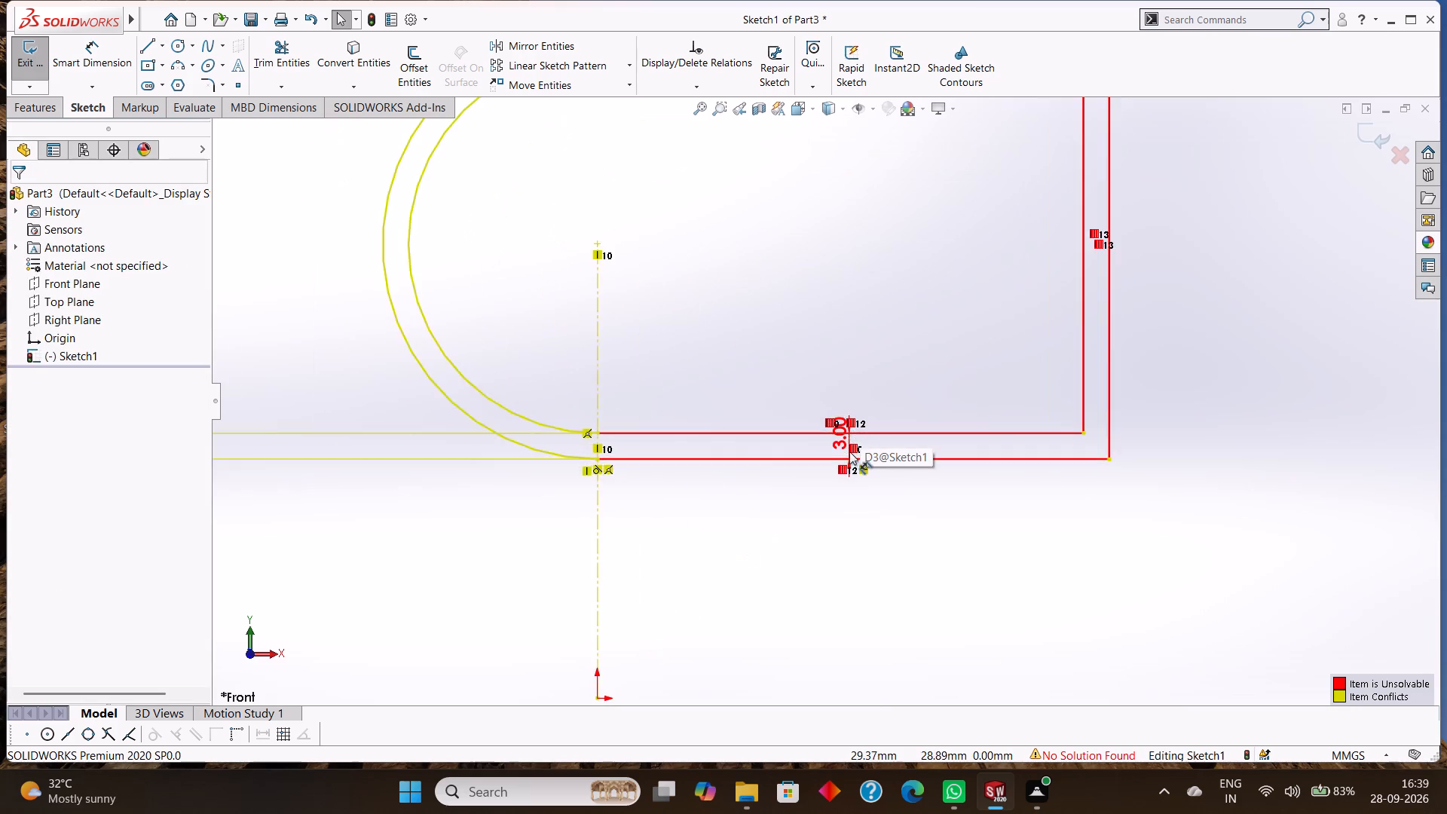
{"action": "scroll", "coordinate": [849, 451], "scroll_direction": "down", "scroll_amount": 3}
{"action": "right_click", "coordinate": [841, 418]}
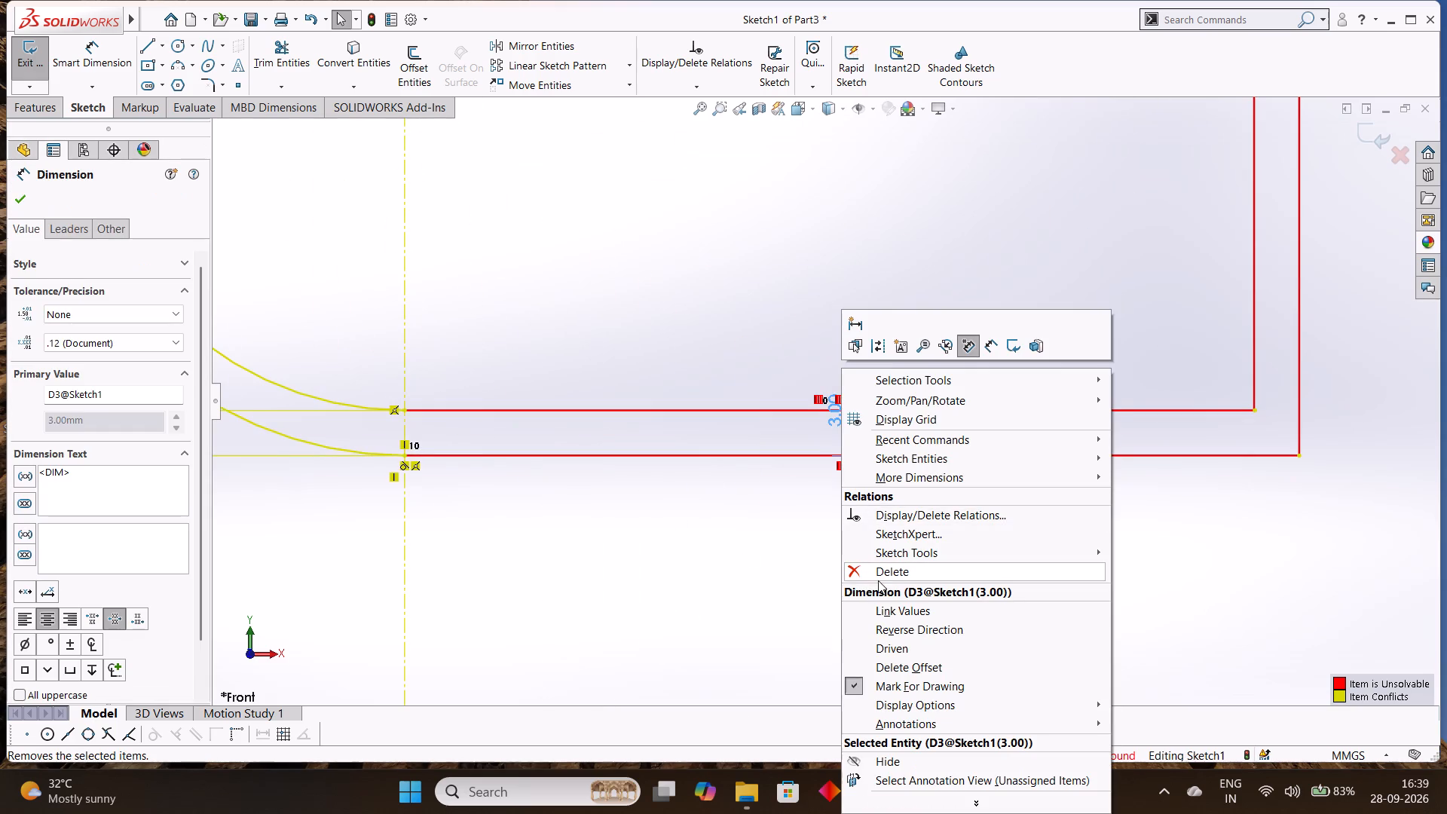
{"action": "left_click", "coordinate": [879, 575]}
Delete the 44 mm and 50 mm diameter dimensions of the two arcs.
{"action": "scroll", "coordinate": [878, 579], "scroll_direction": "up", "scroll_amount": 4}
{"action": "scroll", "coordinate": [835, 523], "scroll_direction": "up", "scroll_amount": 3}
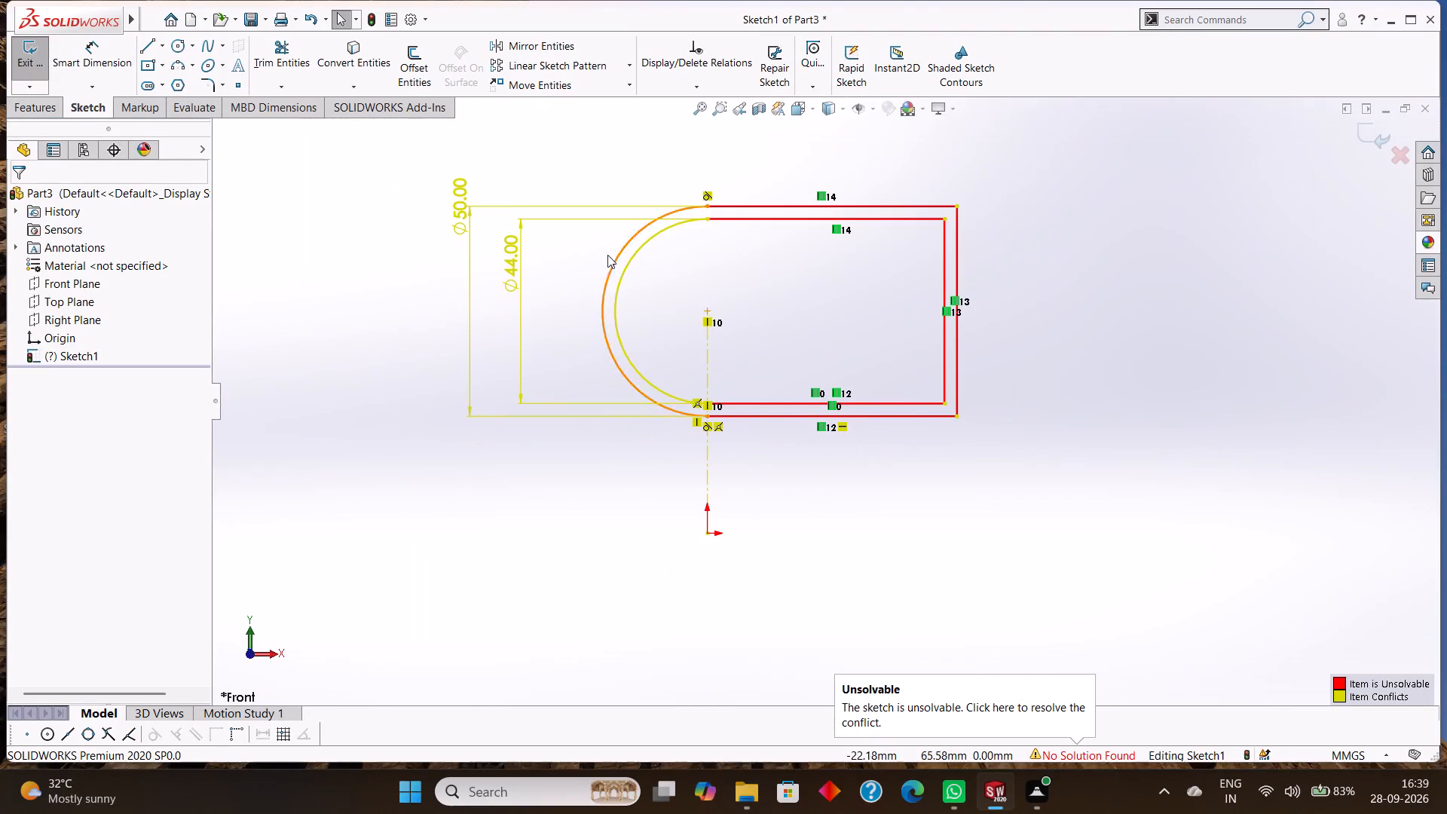
{"action": "right_click", "coordinate": [511, 261]}
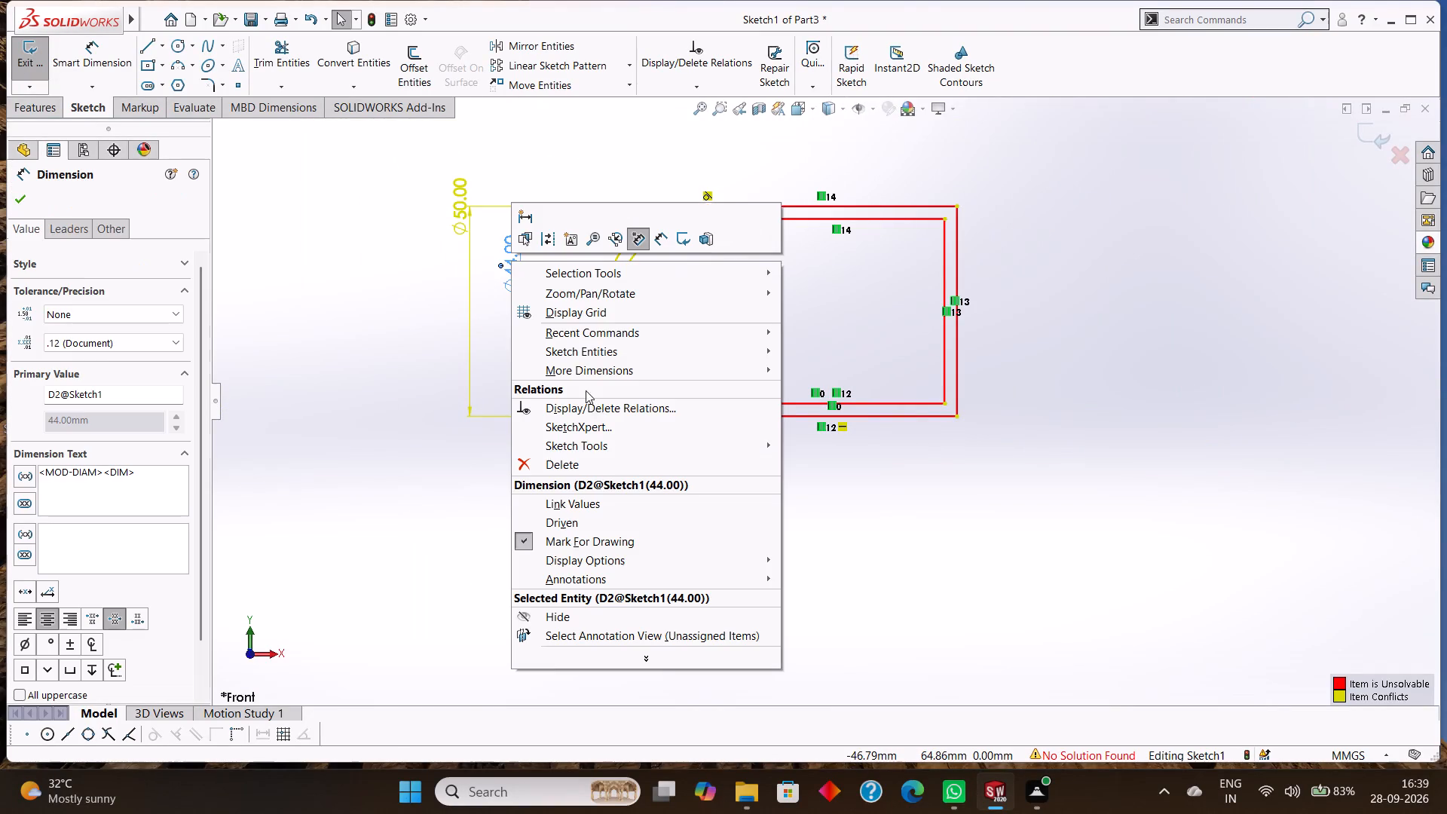
{"action": "left_click", "coordinate": [593, 464]}
{"action": "right_click", "coordinate": [461, 219]}
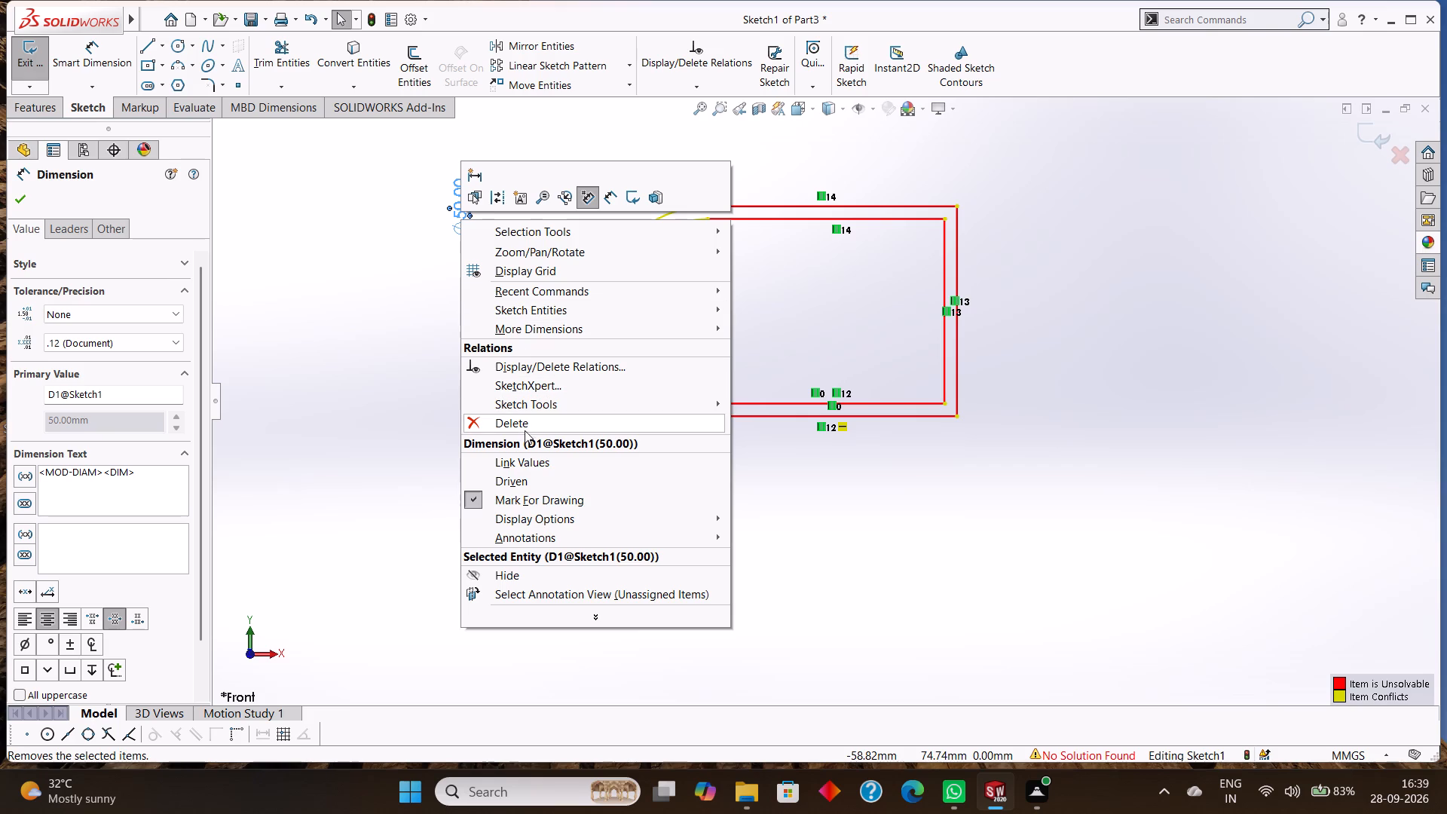
{"action": "left_click", "coordinate": [523, 418]}
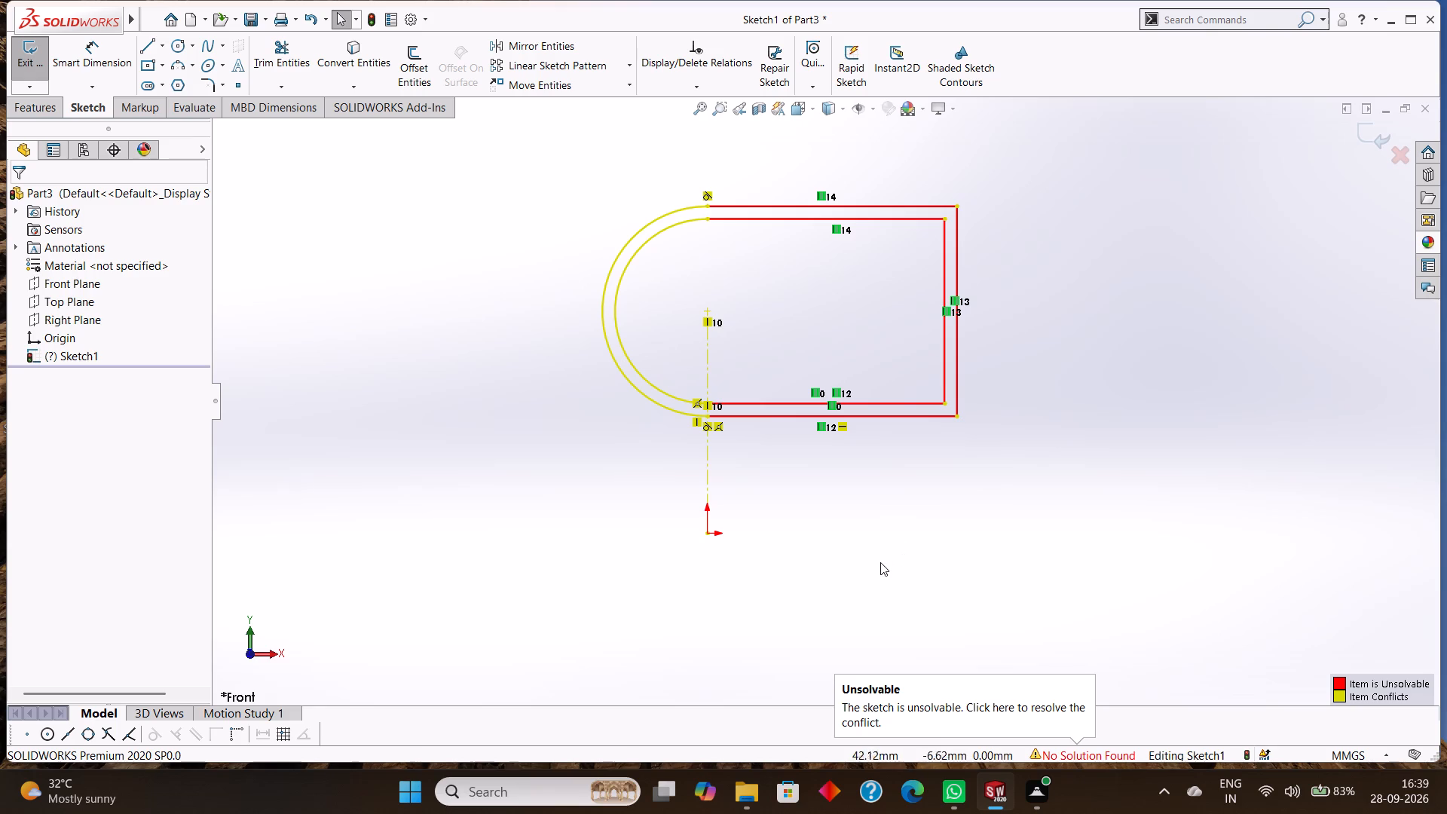
Diagnose the sketch conflict with SketchXpert and accept the third solution, which deletes the Tangent11 relation.
{"action": "left_click", "coordinate": [1053, 751]}
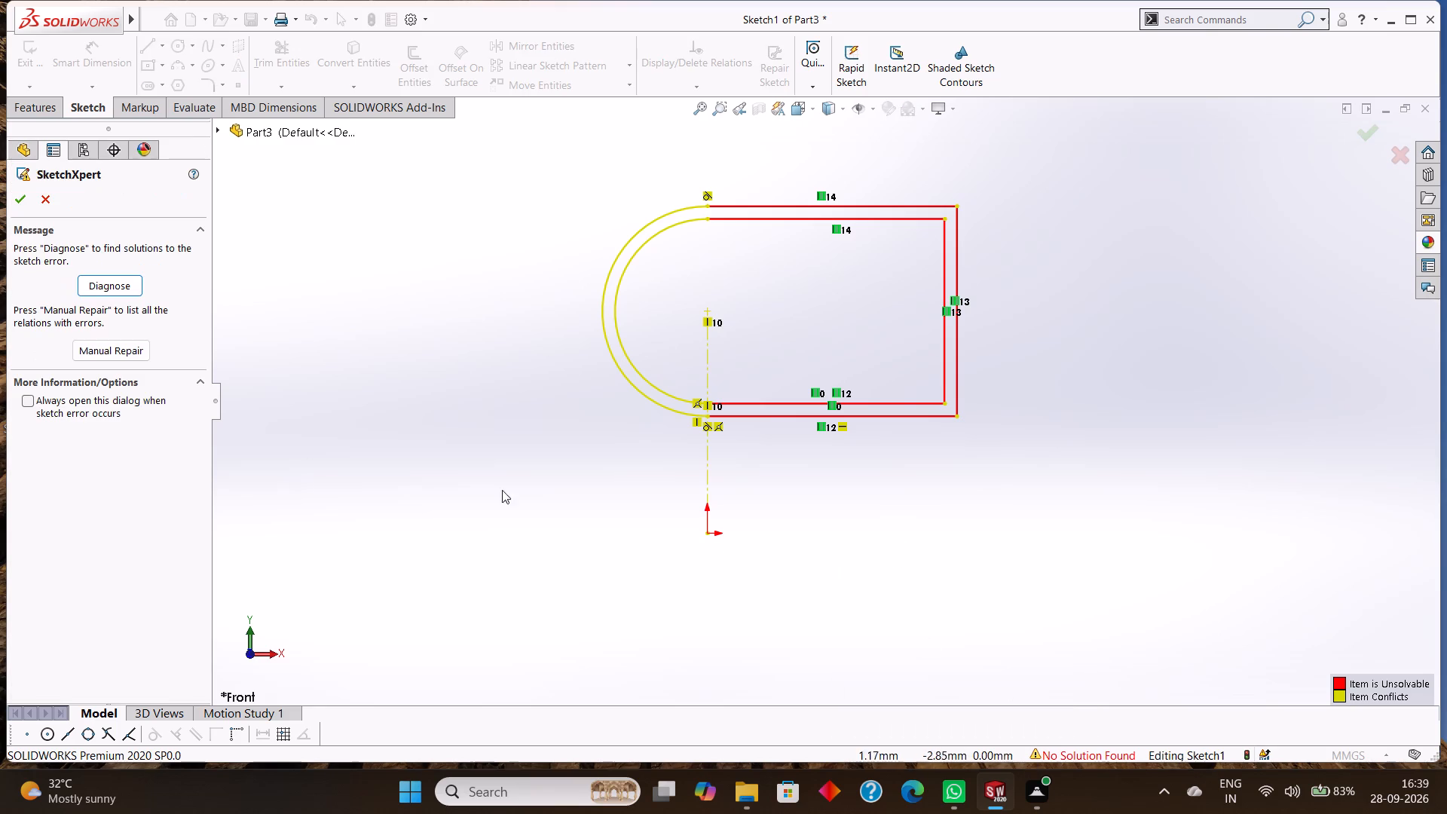
{"action": "left_click", "coordinate": [123, 293]}
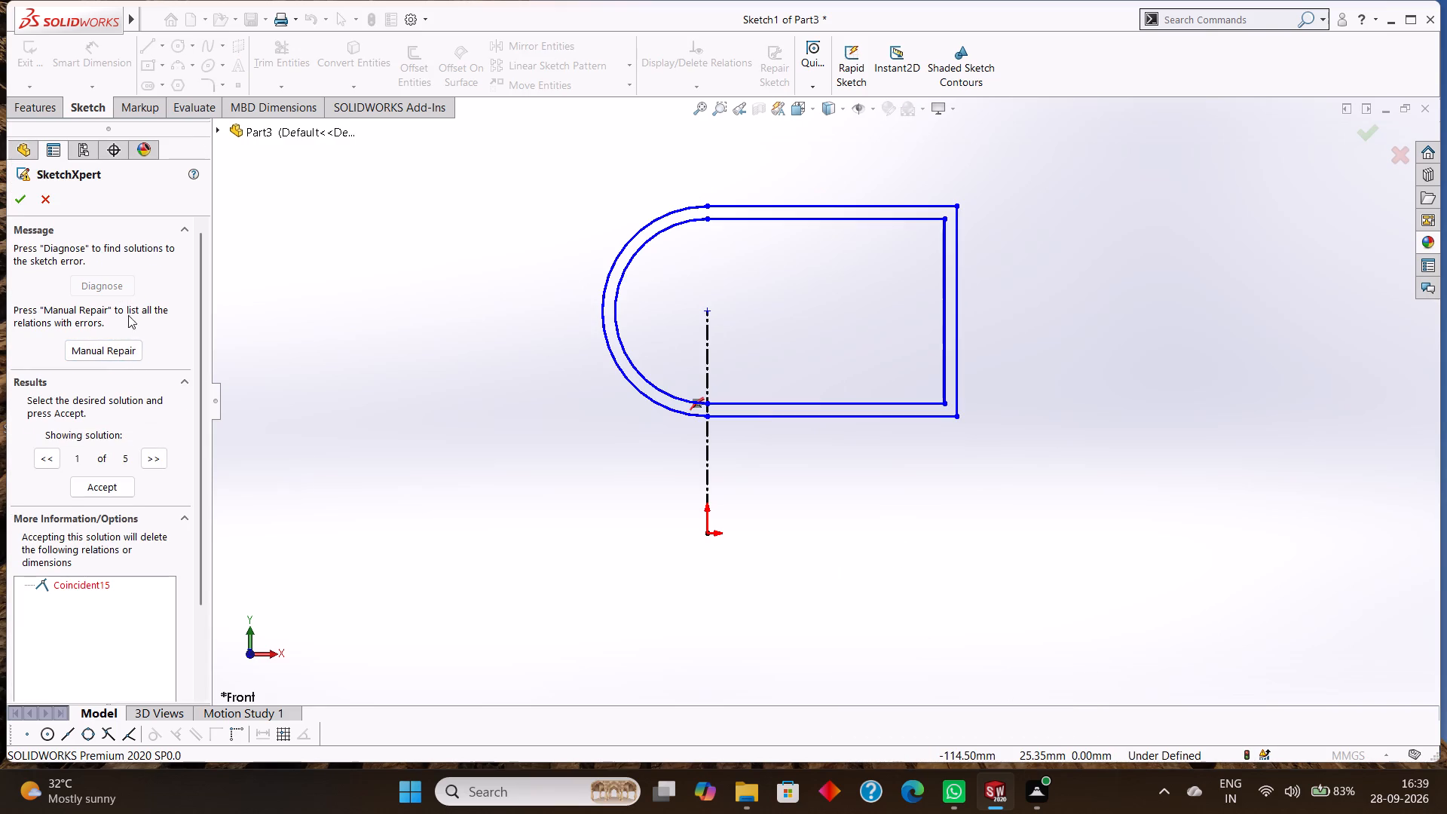
{"action": "left_click", "coordinate": [153, 461]}
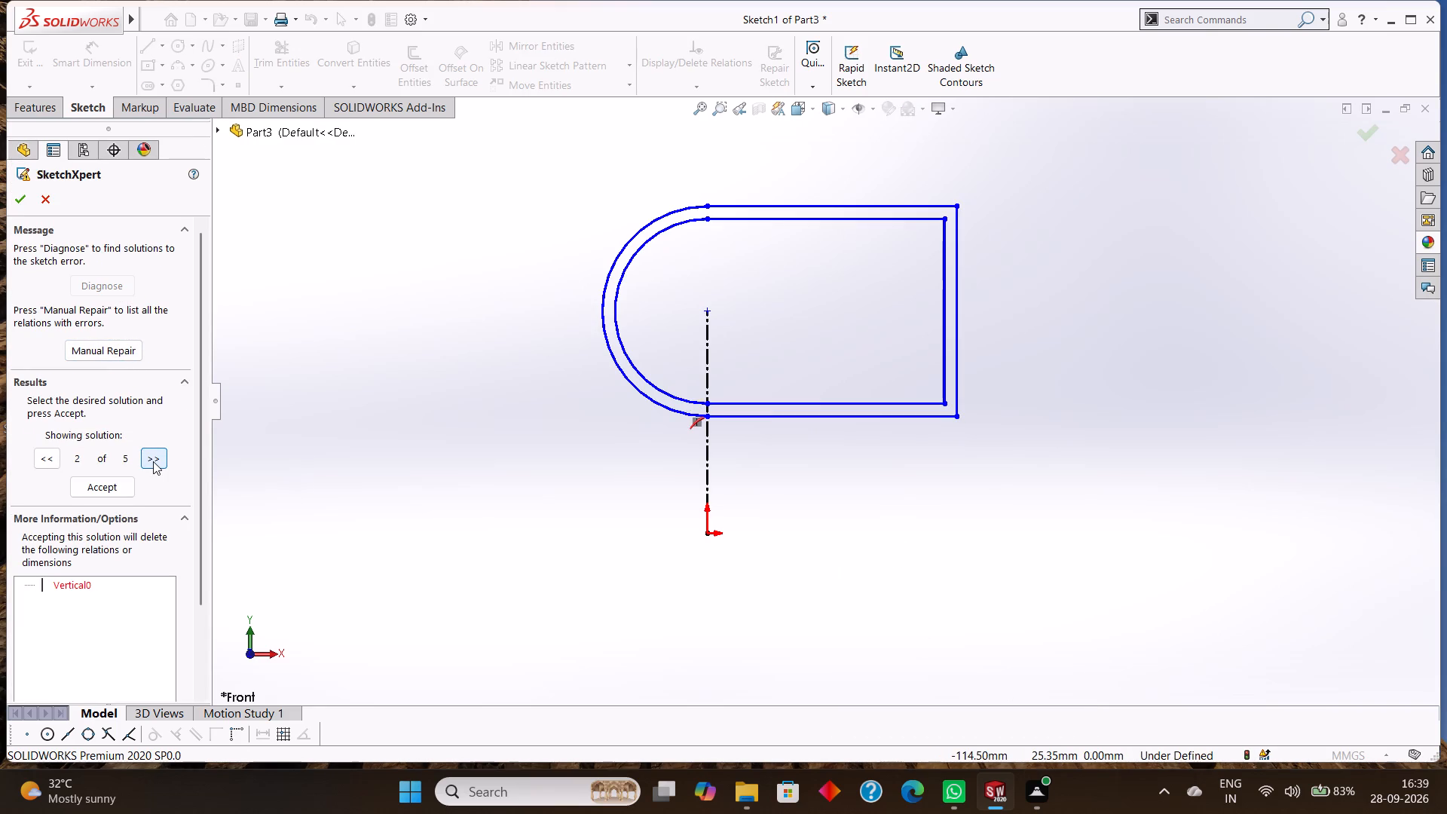
{"action": "left_click", "coordinate": [153, 461]}
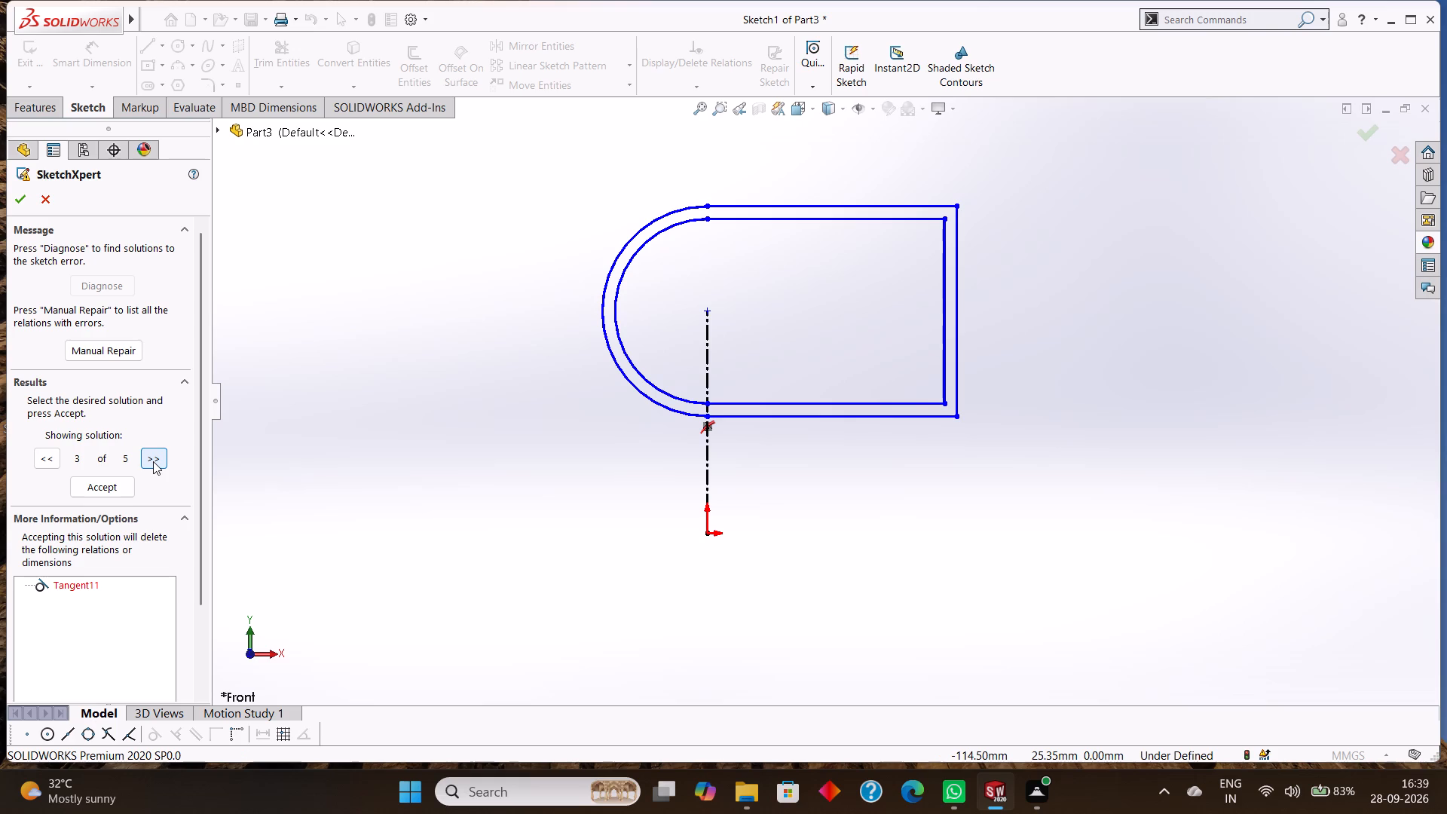
{"action": "left_click", "coordinate": [107, 485]}
{"action": "left_click", "coordinate": [23, 203]}
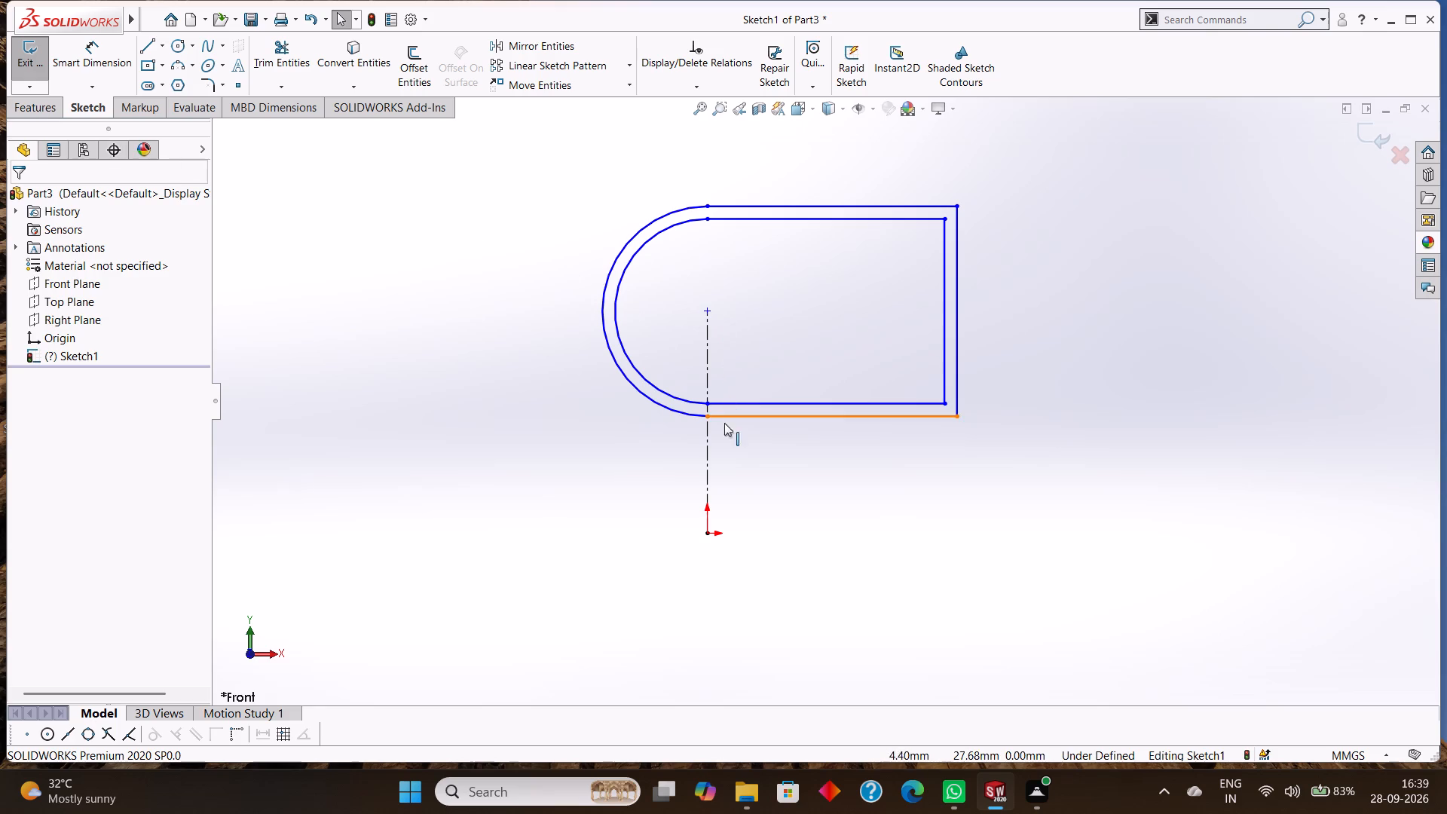
Dimension the outer arc of the profile with a radius of 25 mm.
{"action": "scroll", "coordinate": [713, 449], "scroll_direction": "down", "scroll_amount": 1}
{"action": "scroll", "coordinate": [713, 449], "scroll_direction": "up", "scroll_amount": 1}
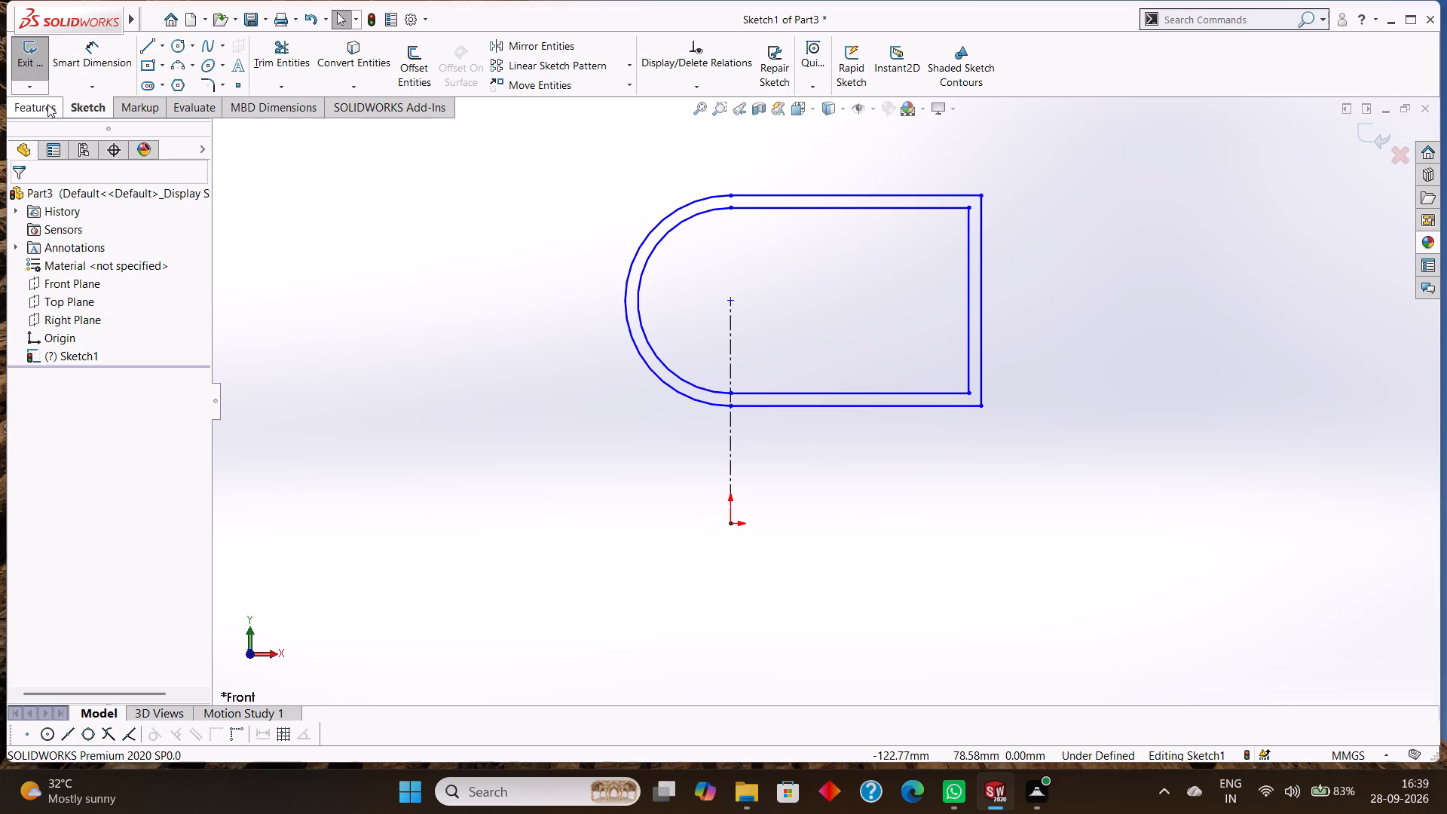
{"action": "left_click", "coordinate": [96, 60]}
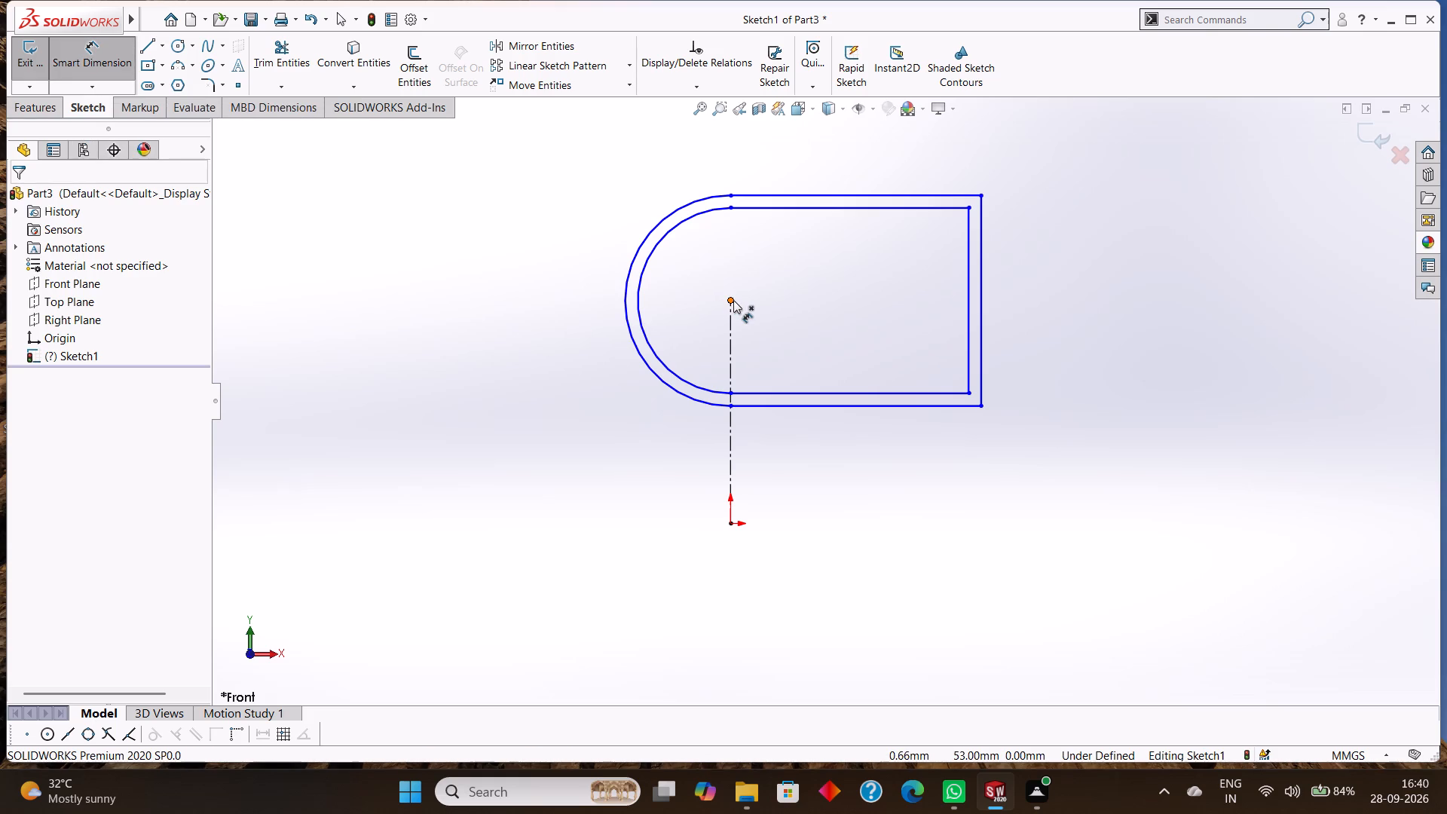
{"action": "left_click", "coordinate": [638, 246]}
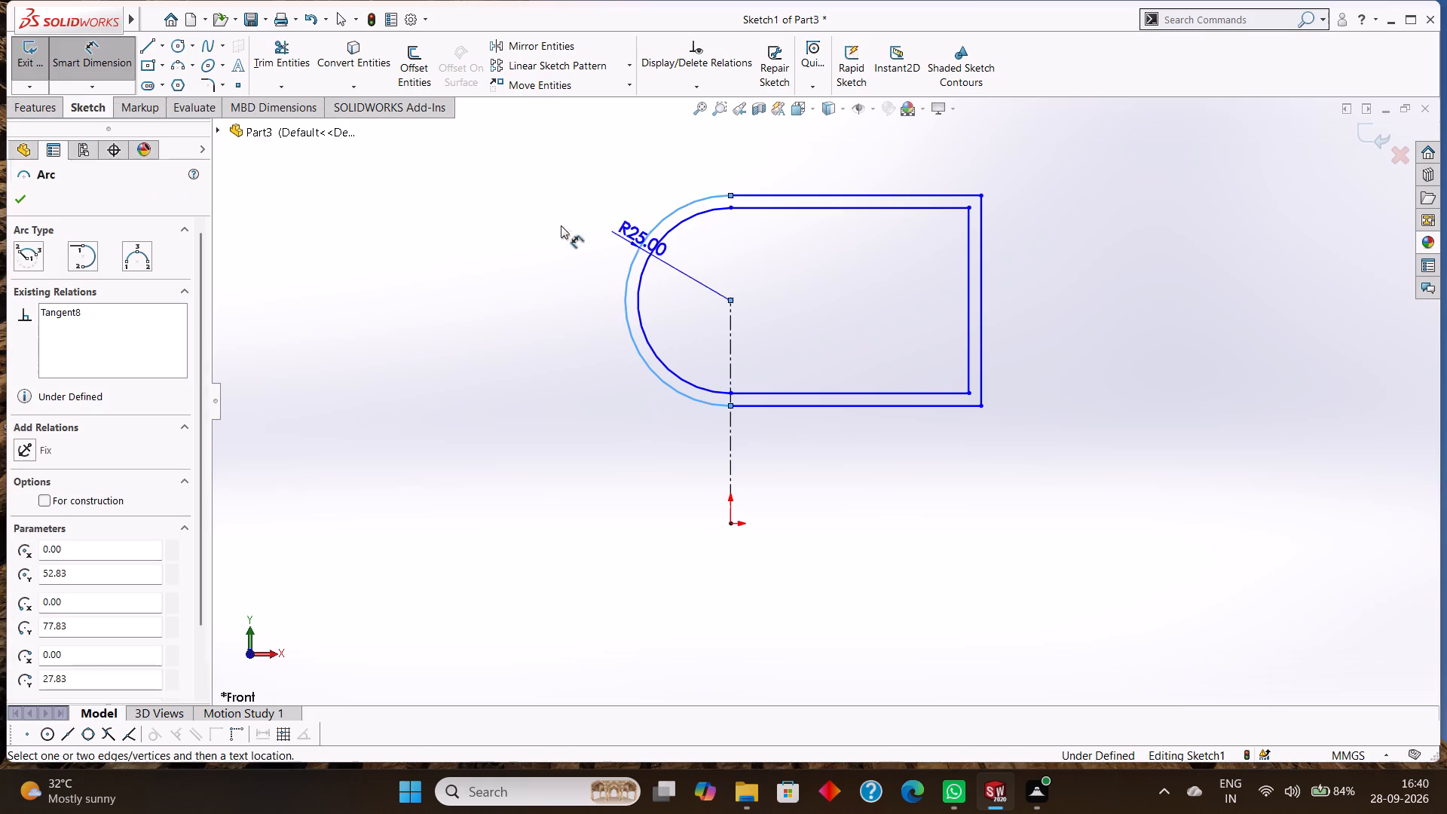
{"action": "left_click", "coordinate": [561, 225]}
{"action": "left_click", "coordinate": [498, 196]}
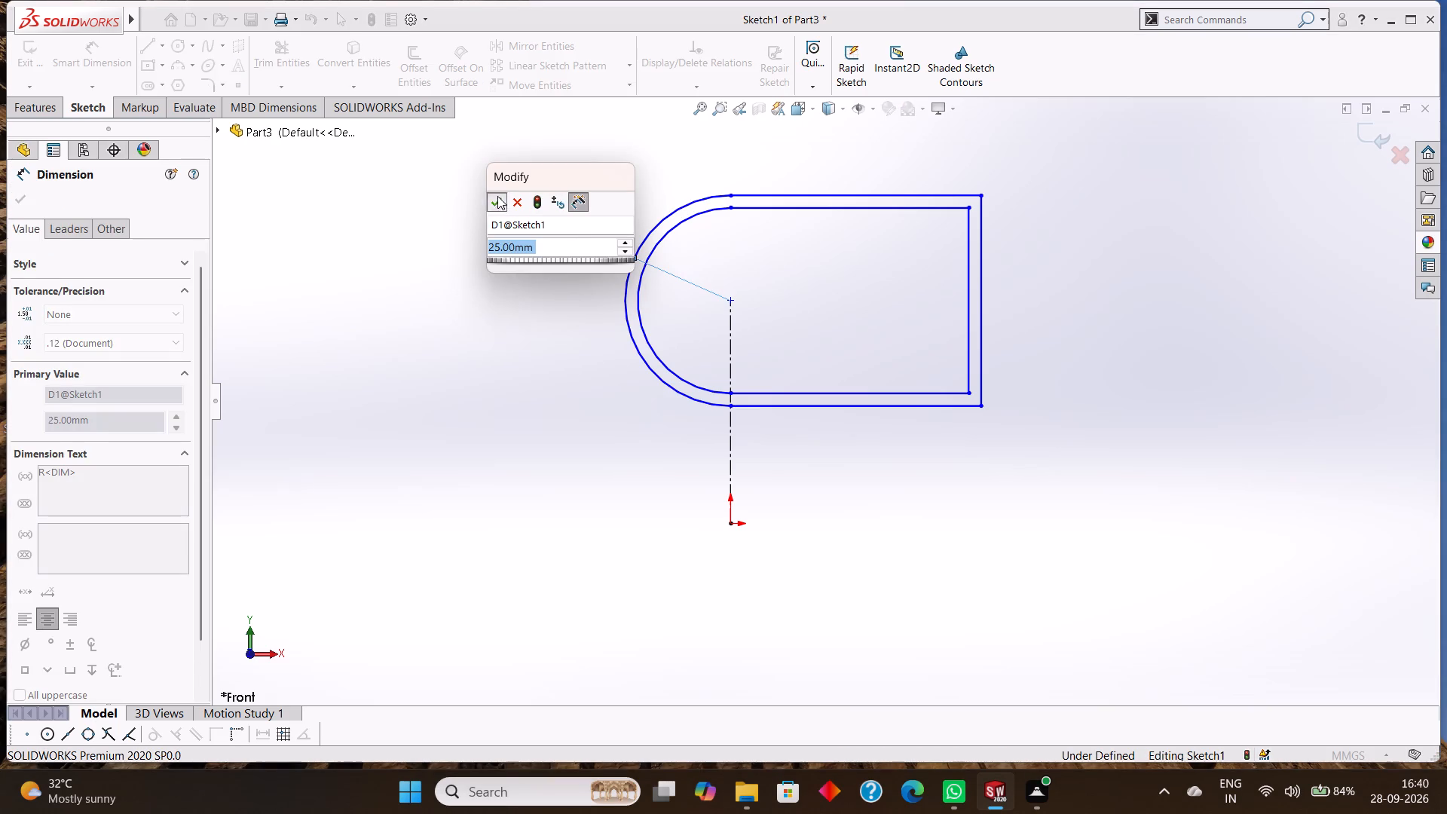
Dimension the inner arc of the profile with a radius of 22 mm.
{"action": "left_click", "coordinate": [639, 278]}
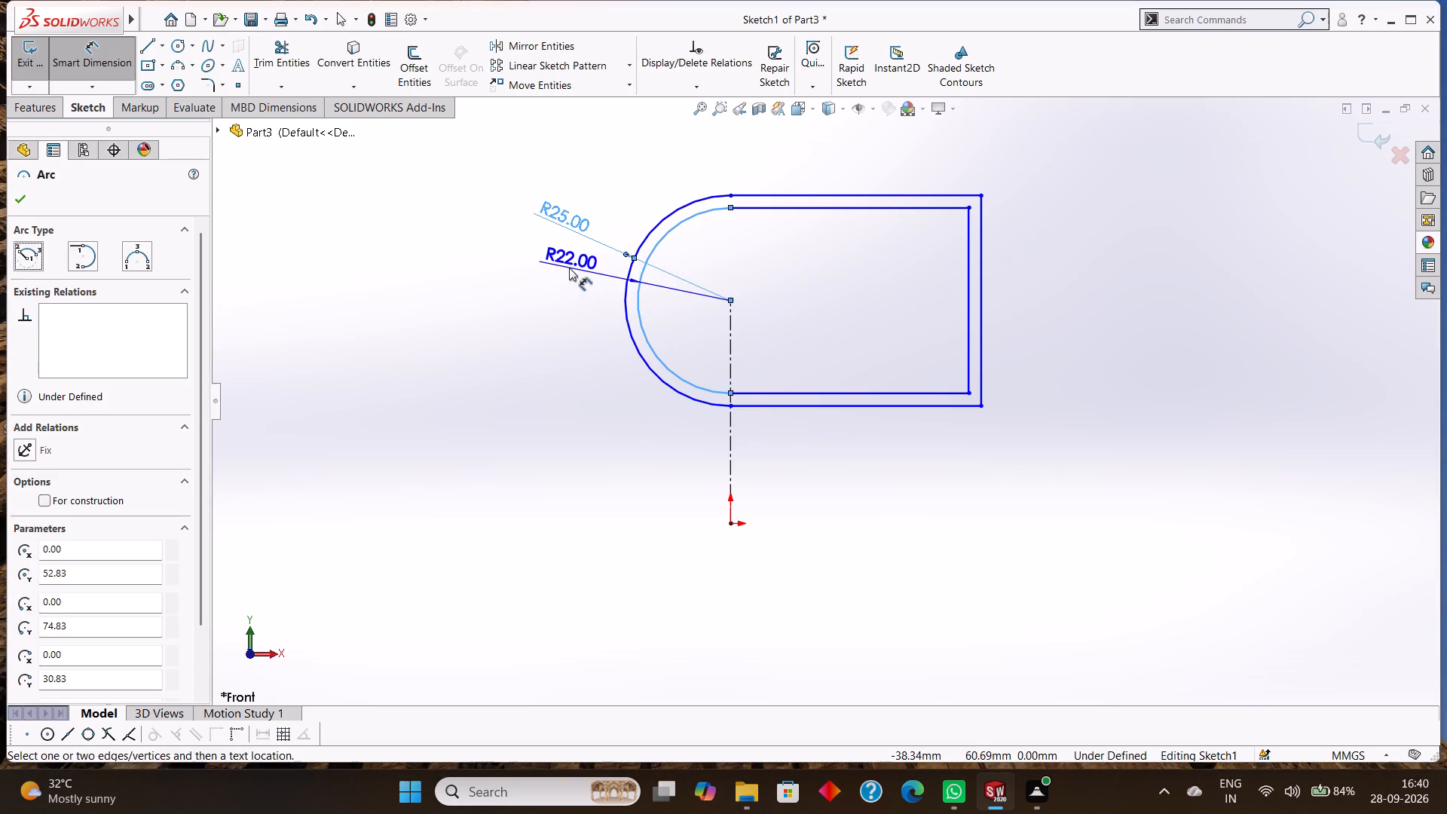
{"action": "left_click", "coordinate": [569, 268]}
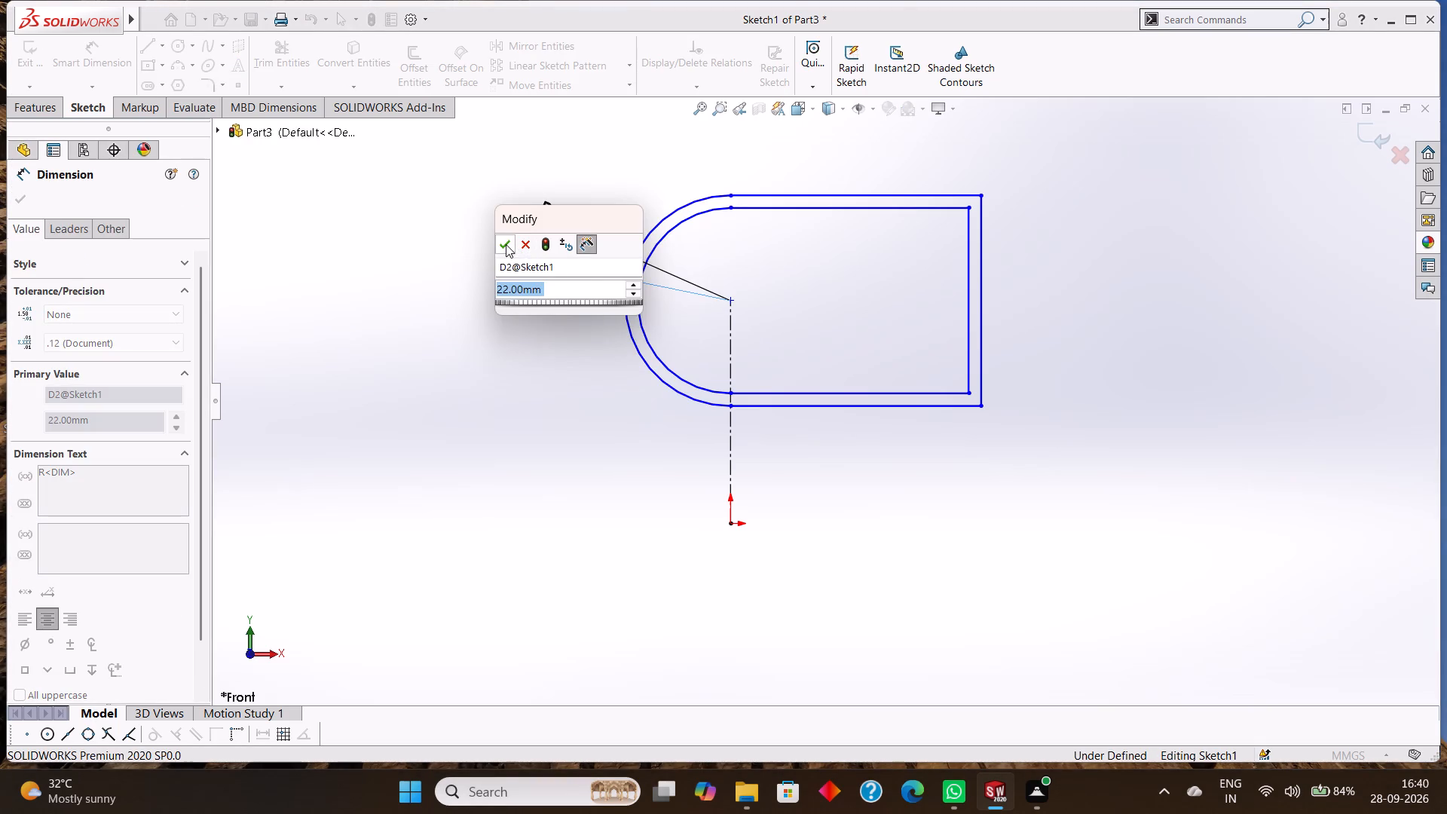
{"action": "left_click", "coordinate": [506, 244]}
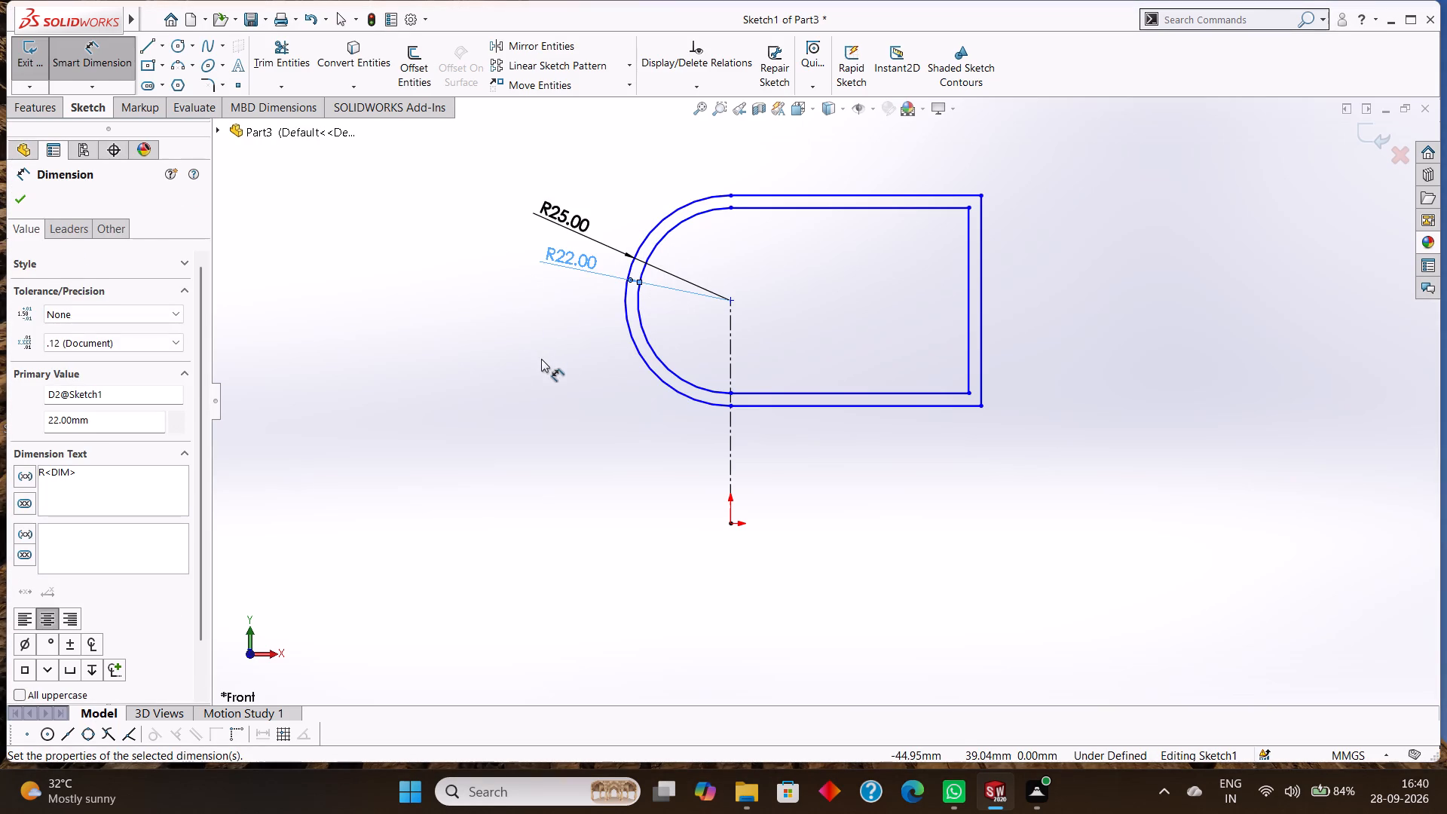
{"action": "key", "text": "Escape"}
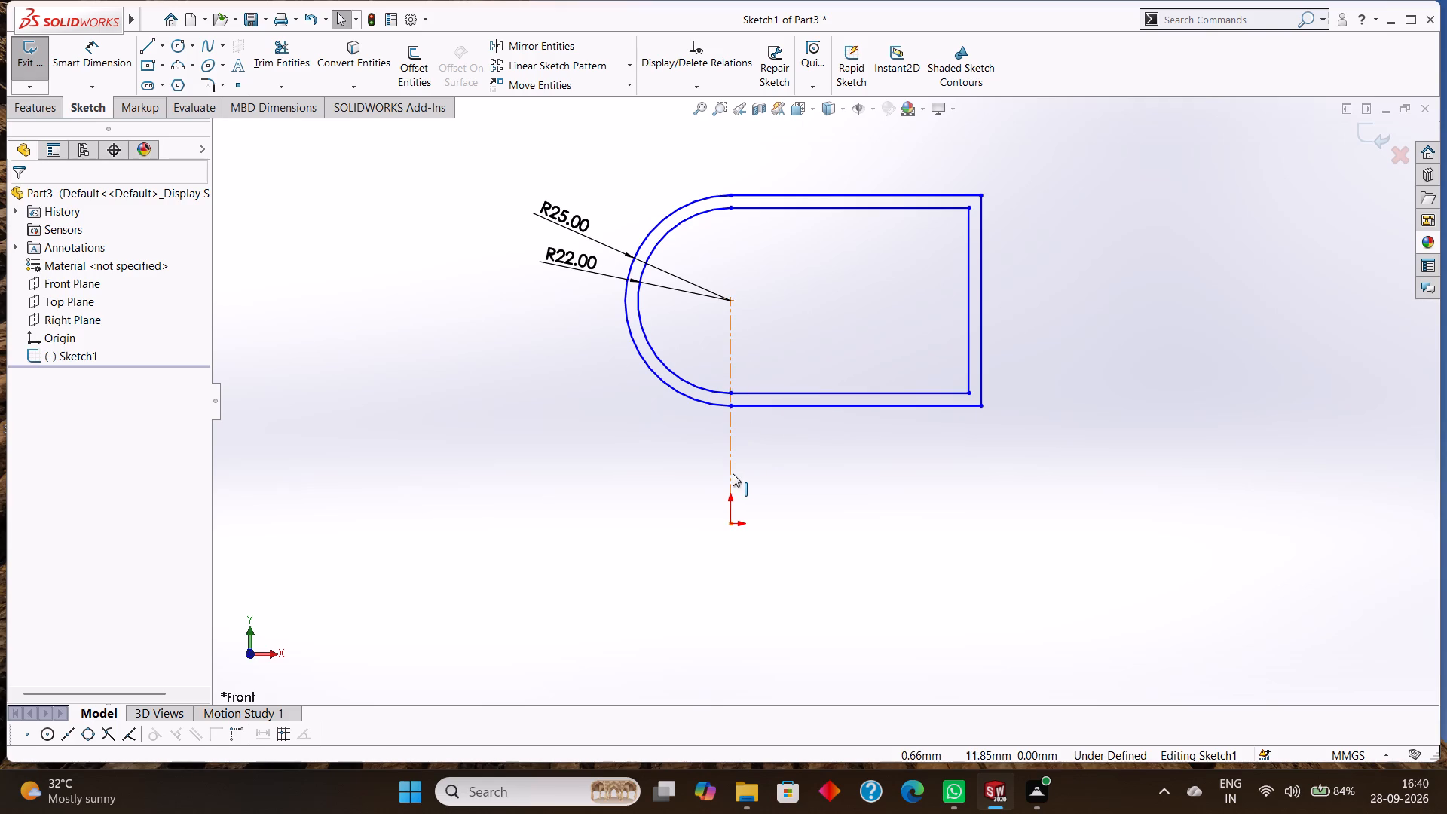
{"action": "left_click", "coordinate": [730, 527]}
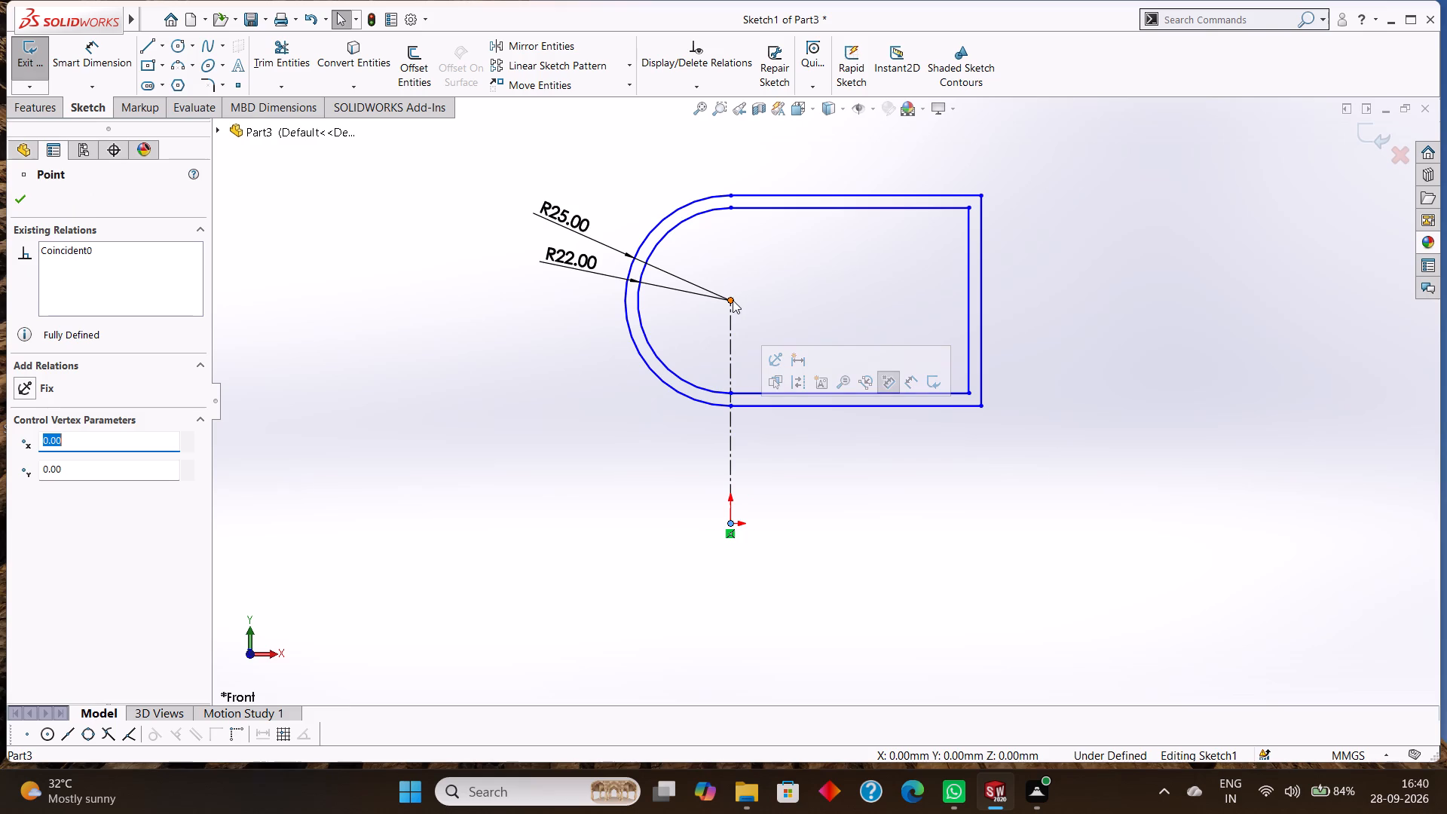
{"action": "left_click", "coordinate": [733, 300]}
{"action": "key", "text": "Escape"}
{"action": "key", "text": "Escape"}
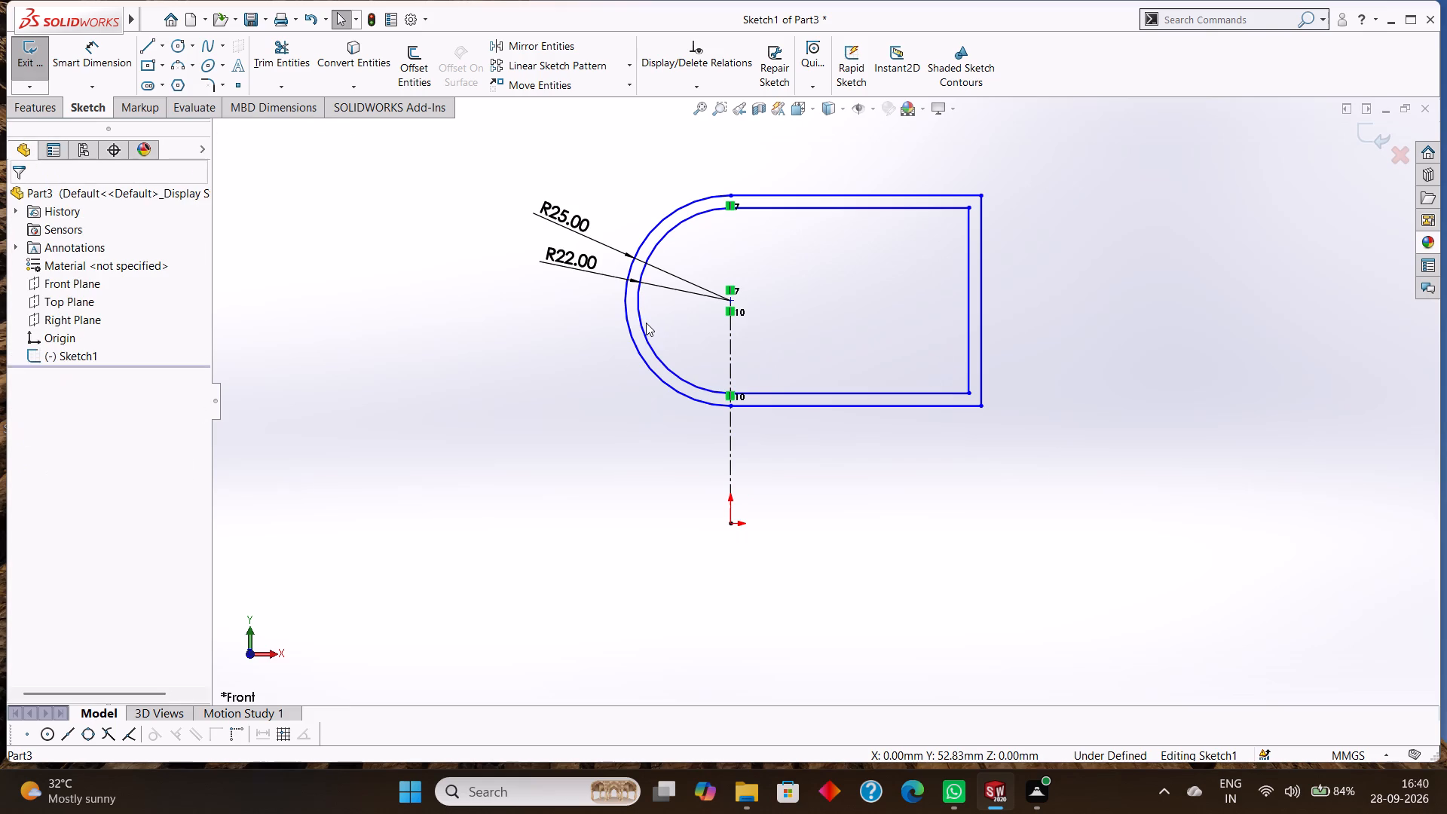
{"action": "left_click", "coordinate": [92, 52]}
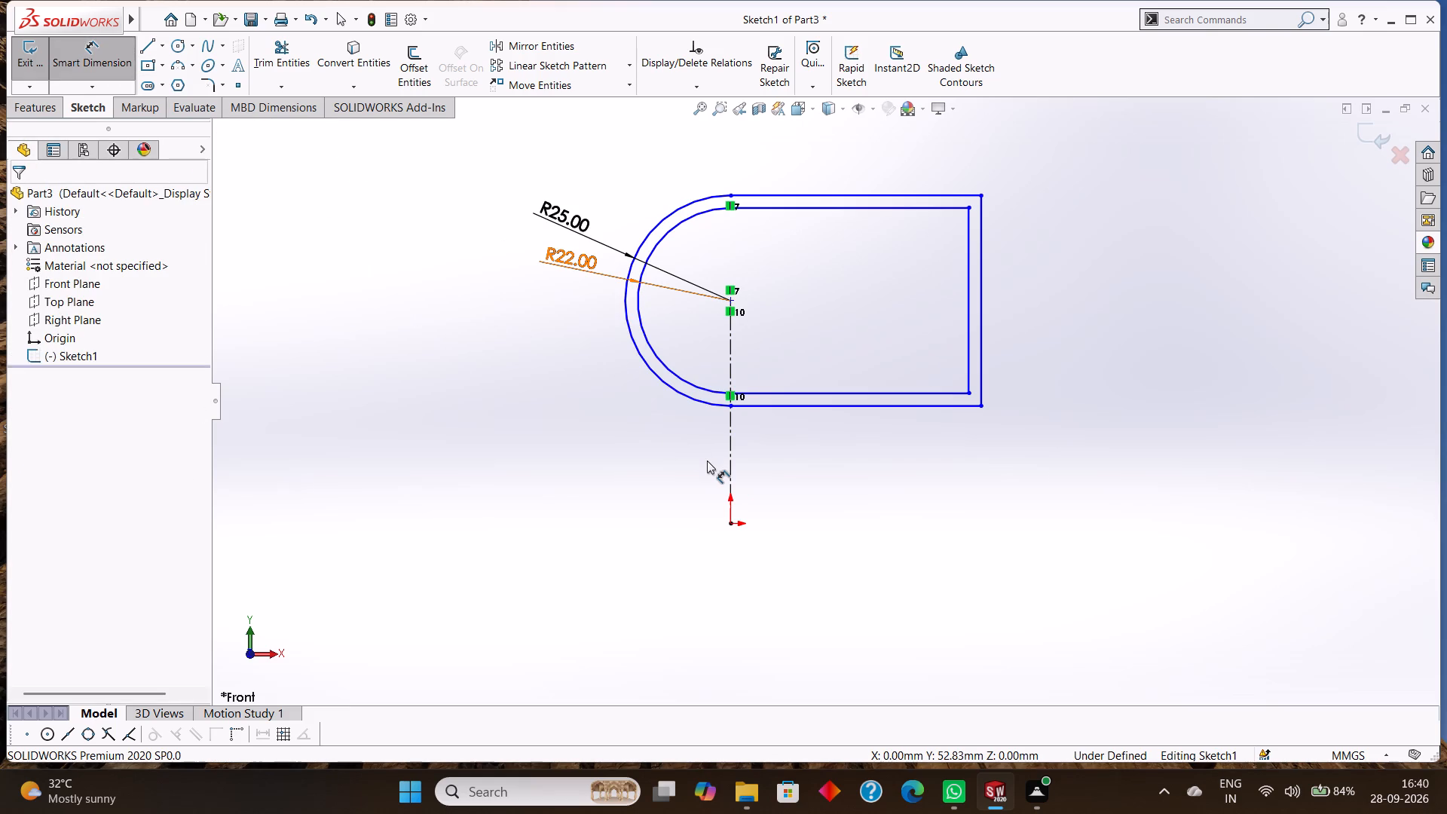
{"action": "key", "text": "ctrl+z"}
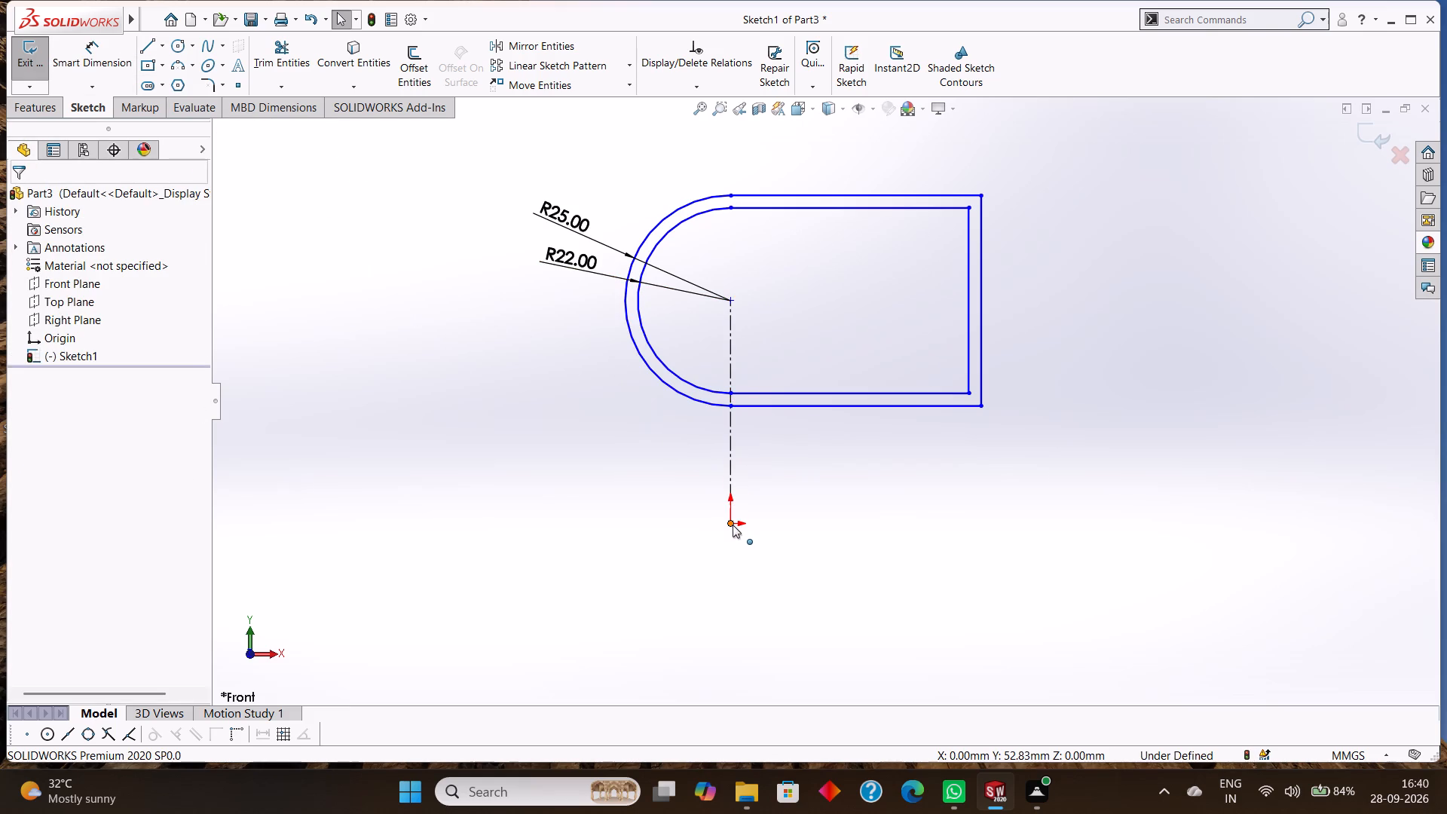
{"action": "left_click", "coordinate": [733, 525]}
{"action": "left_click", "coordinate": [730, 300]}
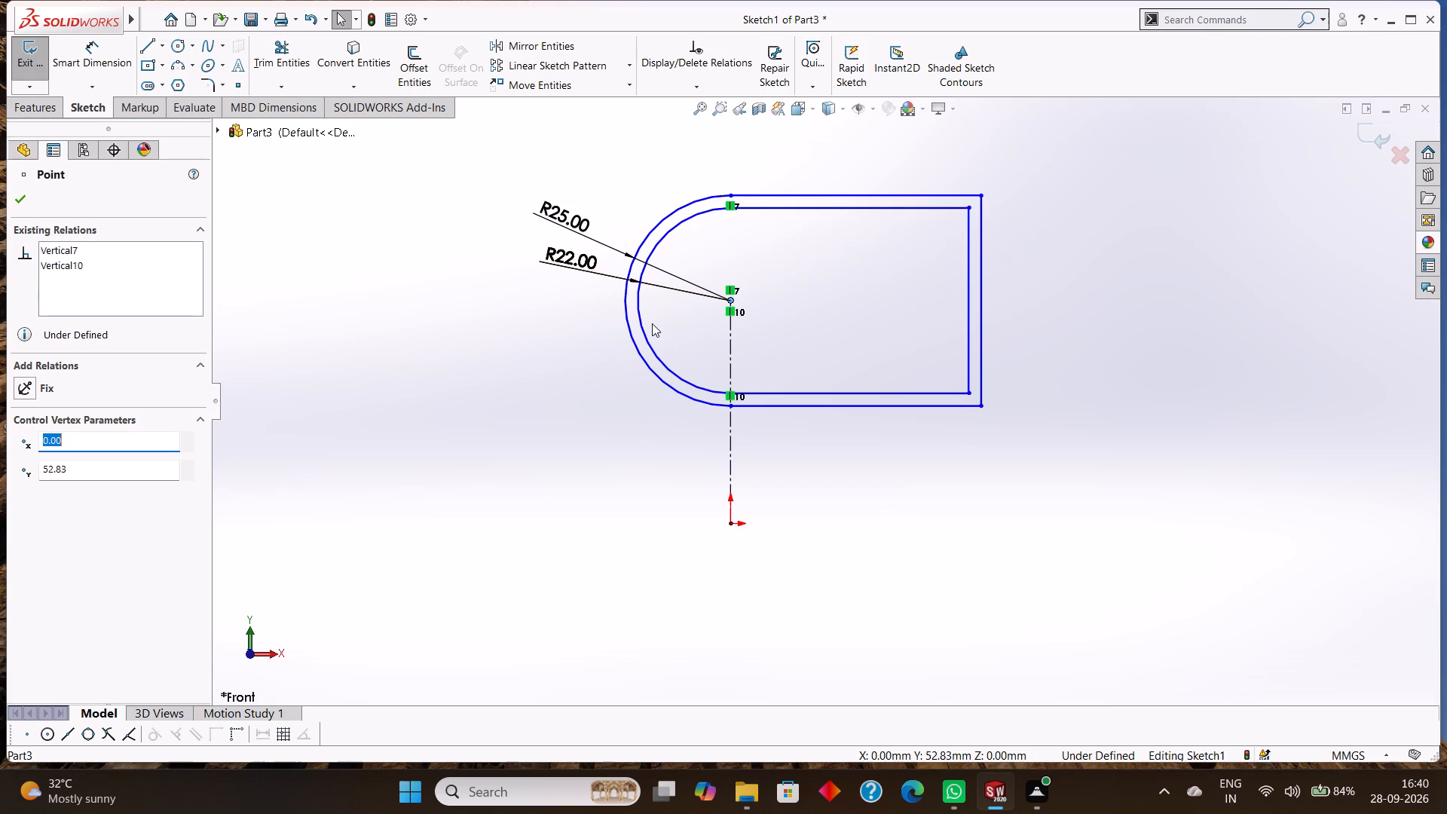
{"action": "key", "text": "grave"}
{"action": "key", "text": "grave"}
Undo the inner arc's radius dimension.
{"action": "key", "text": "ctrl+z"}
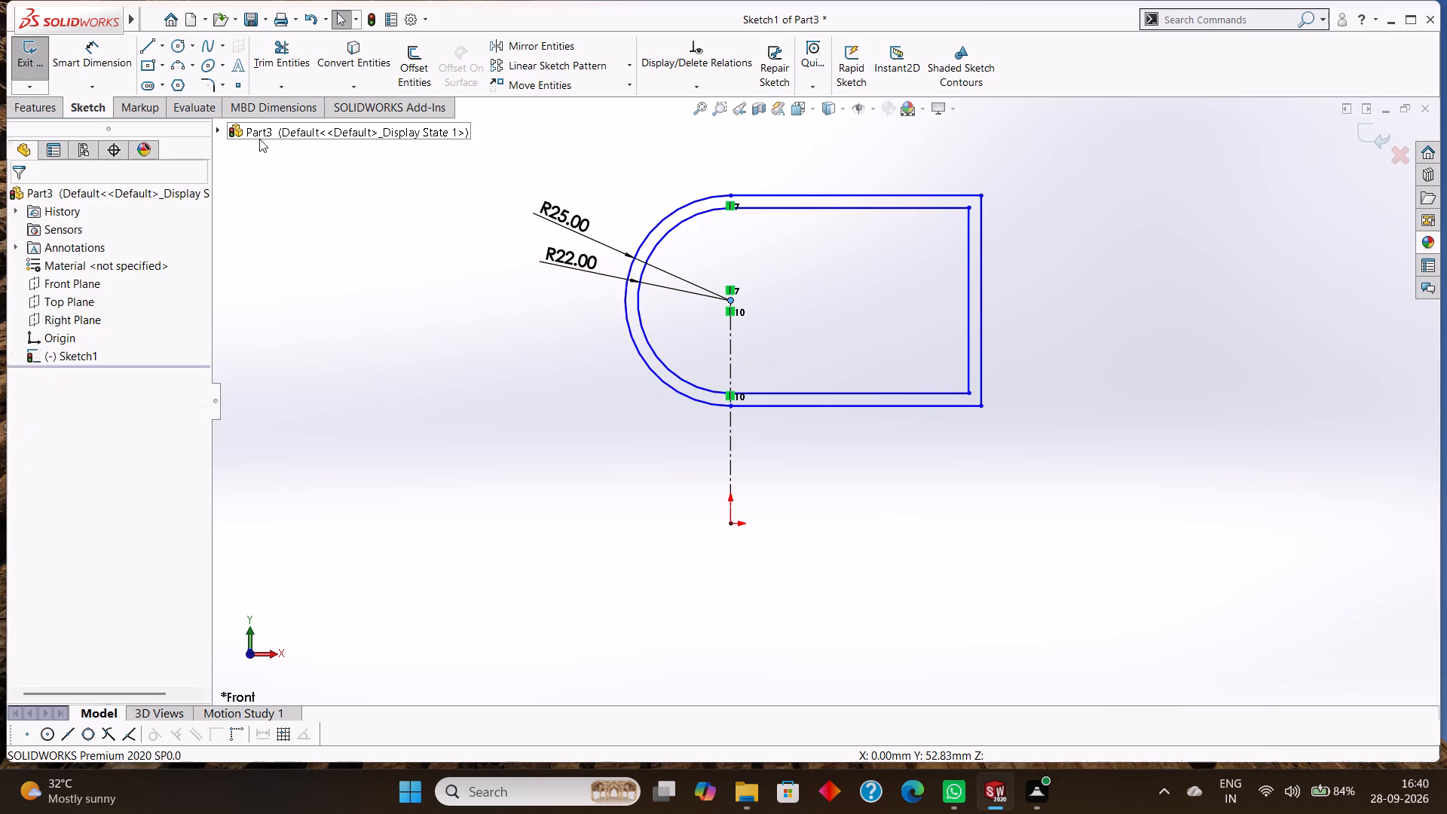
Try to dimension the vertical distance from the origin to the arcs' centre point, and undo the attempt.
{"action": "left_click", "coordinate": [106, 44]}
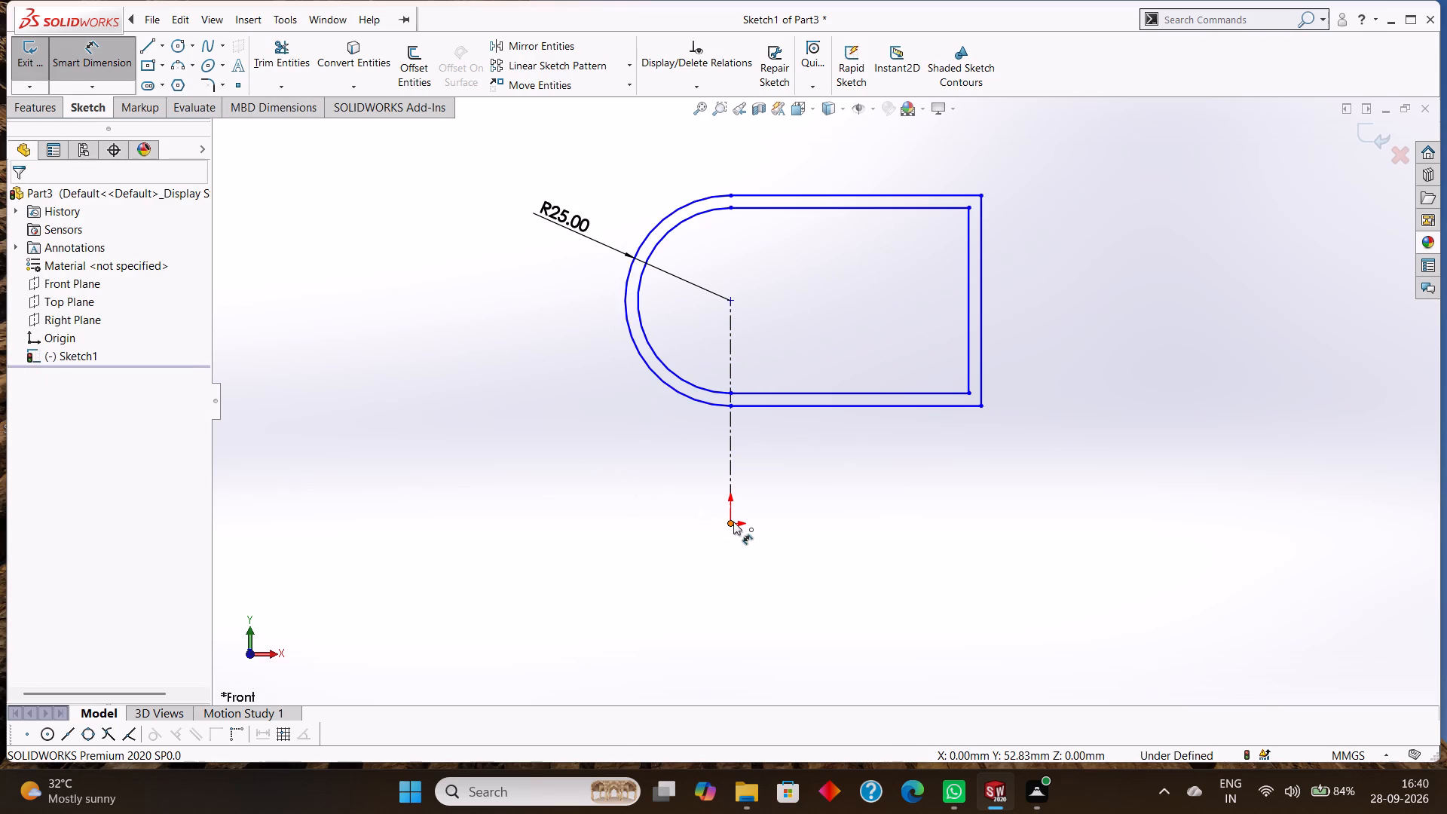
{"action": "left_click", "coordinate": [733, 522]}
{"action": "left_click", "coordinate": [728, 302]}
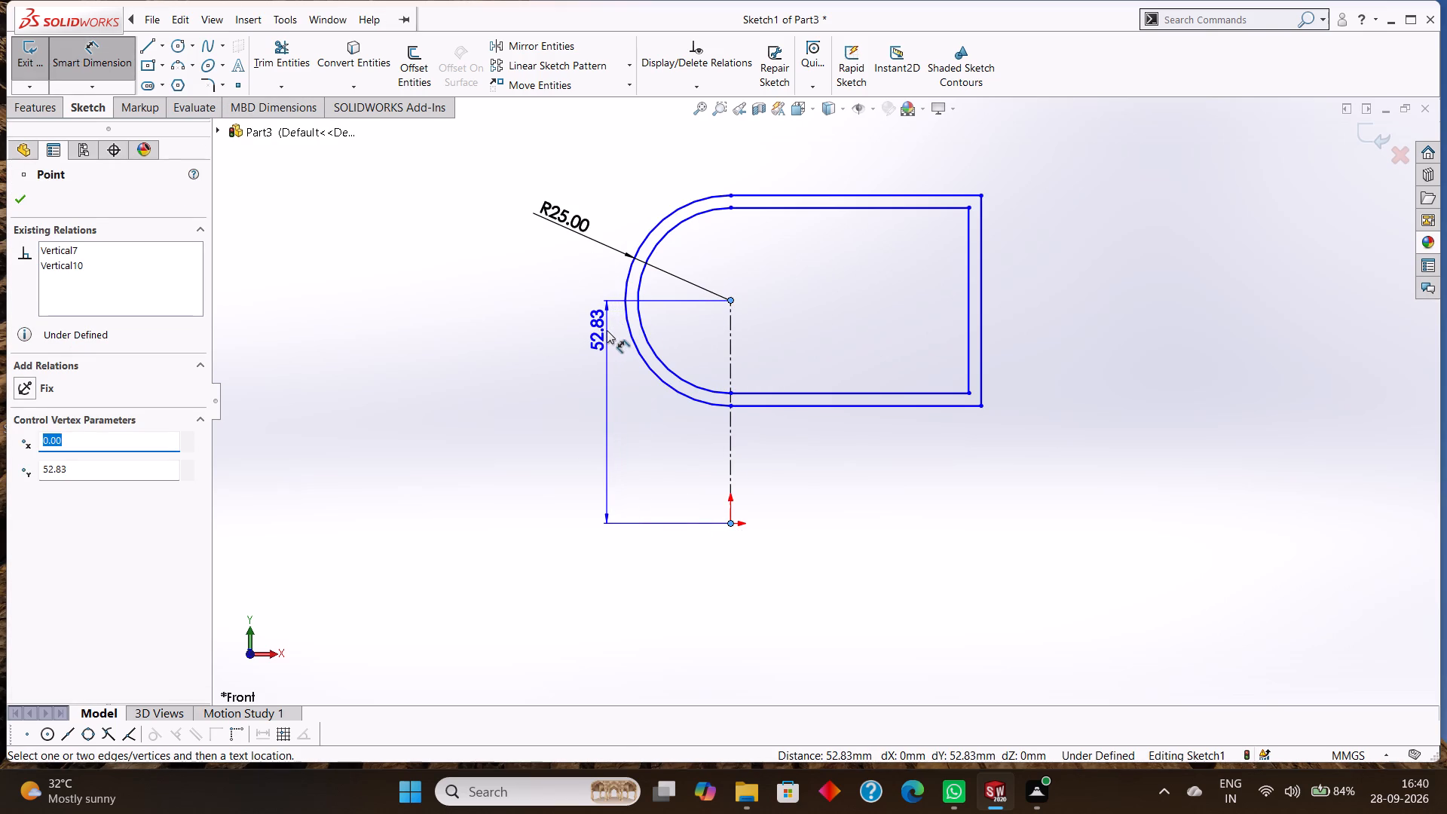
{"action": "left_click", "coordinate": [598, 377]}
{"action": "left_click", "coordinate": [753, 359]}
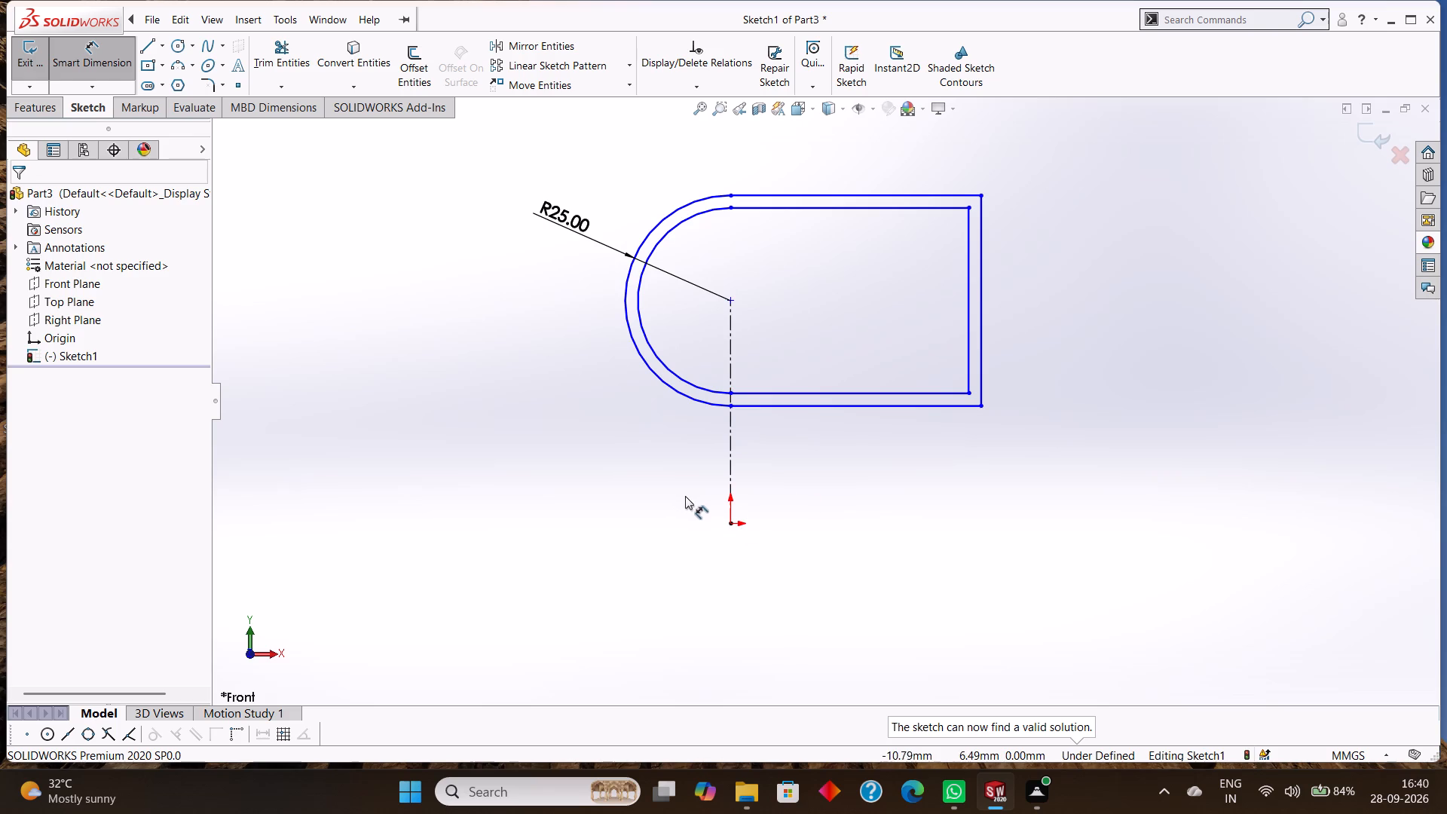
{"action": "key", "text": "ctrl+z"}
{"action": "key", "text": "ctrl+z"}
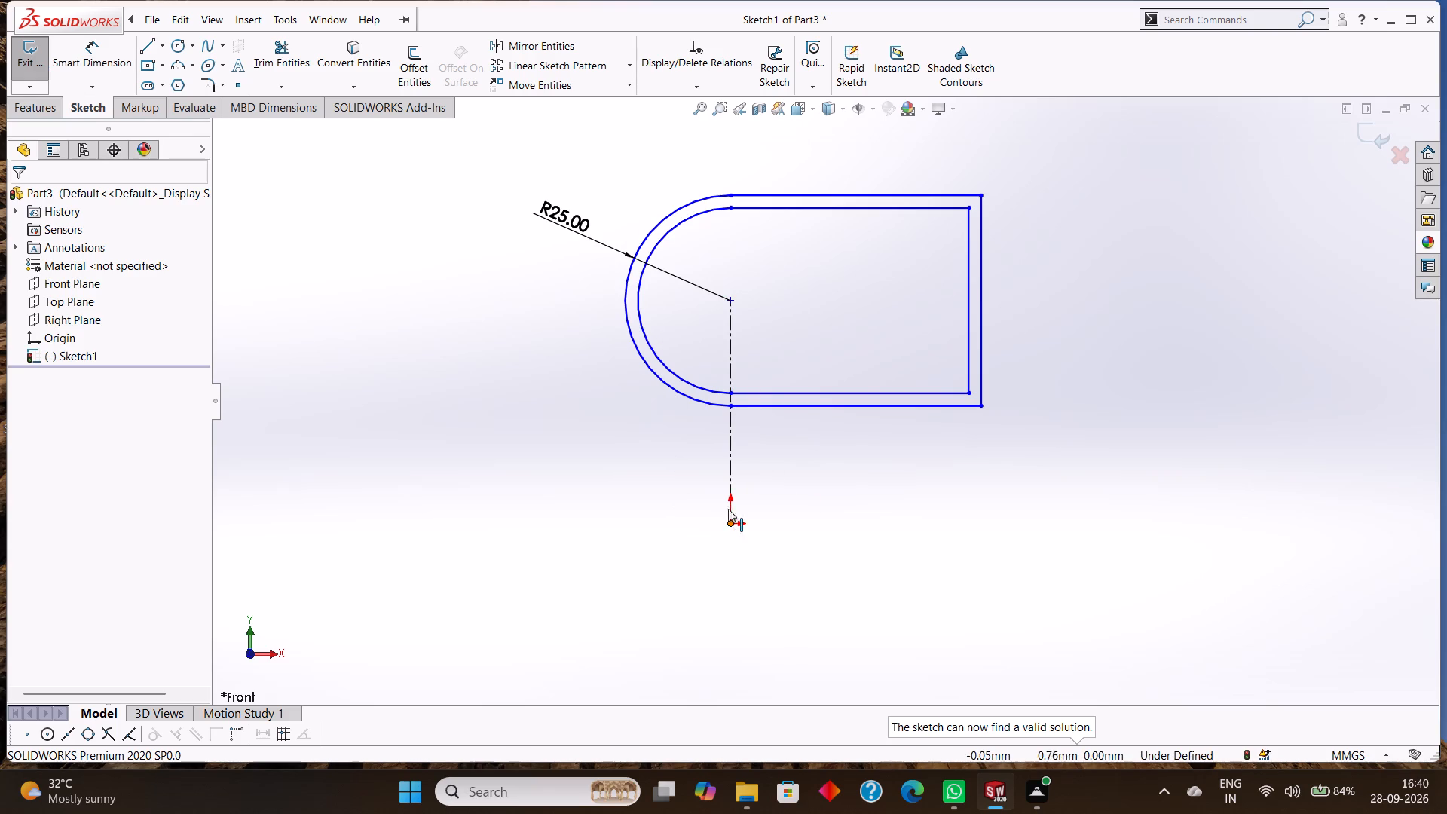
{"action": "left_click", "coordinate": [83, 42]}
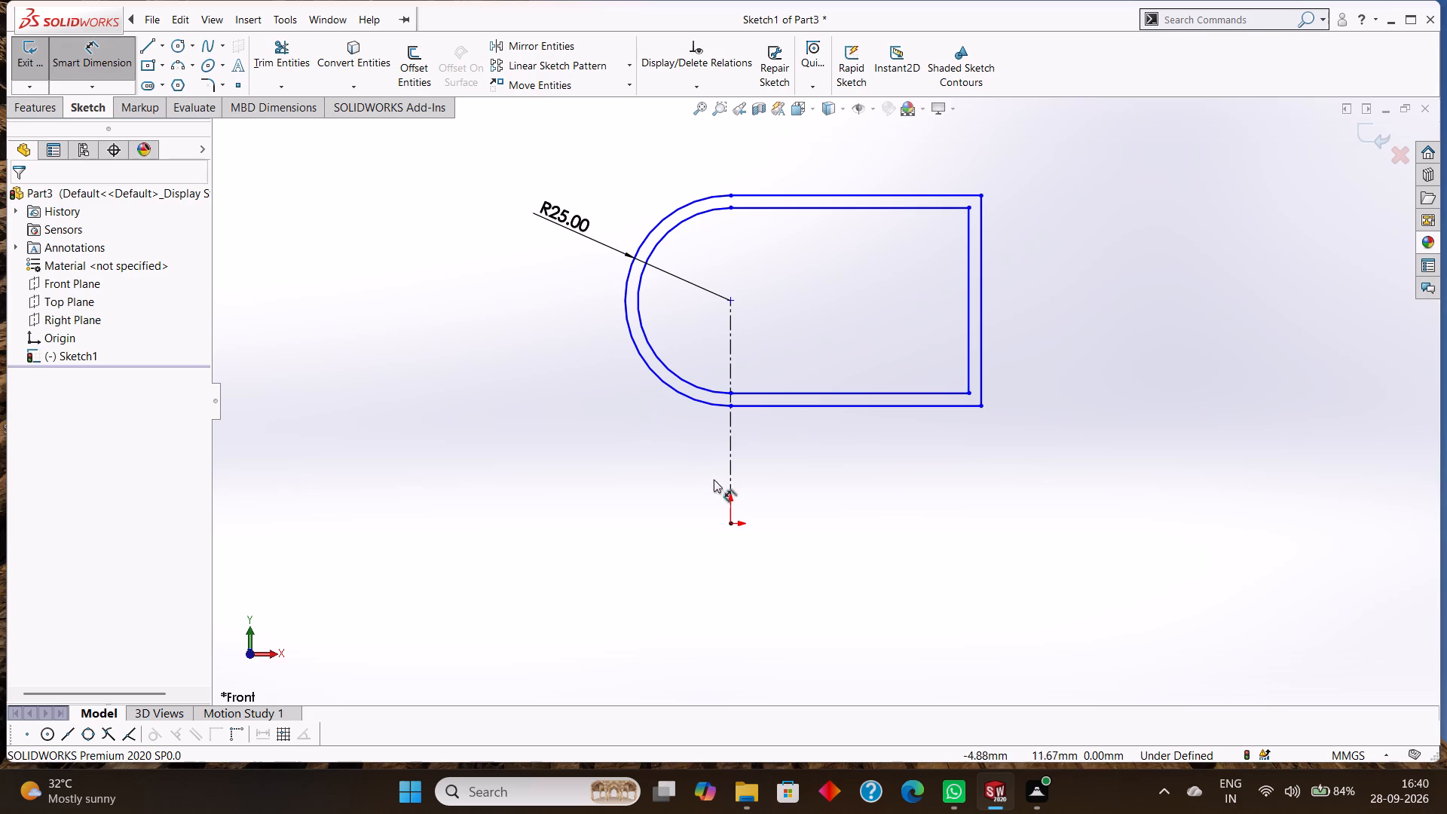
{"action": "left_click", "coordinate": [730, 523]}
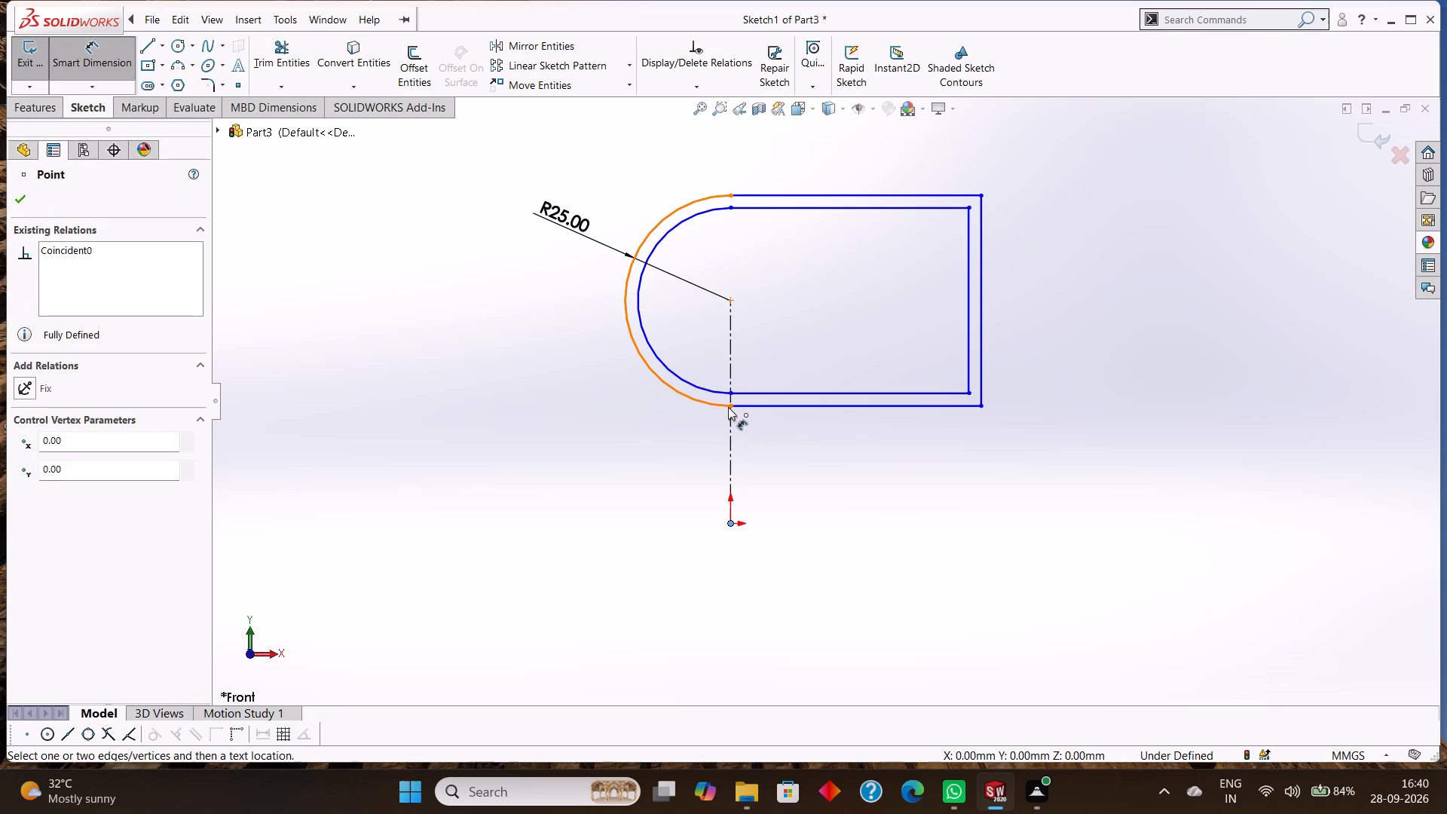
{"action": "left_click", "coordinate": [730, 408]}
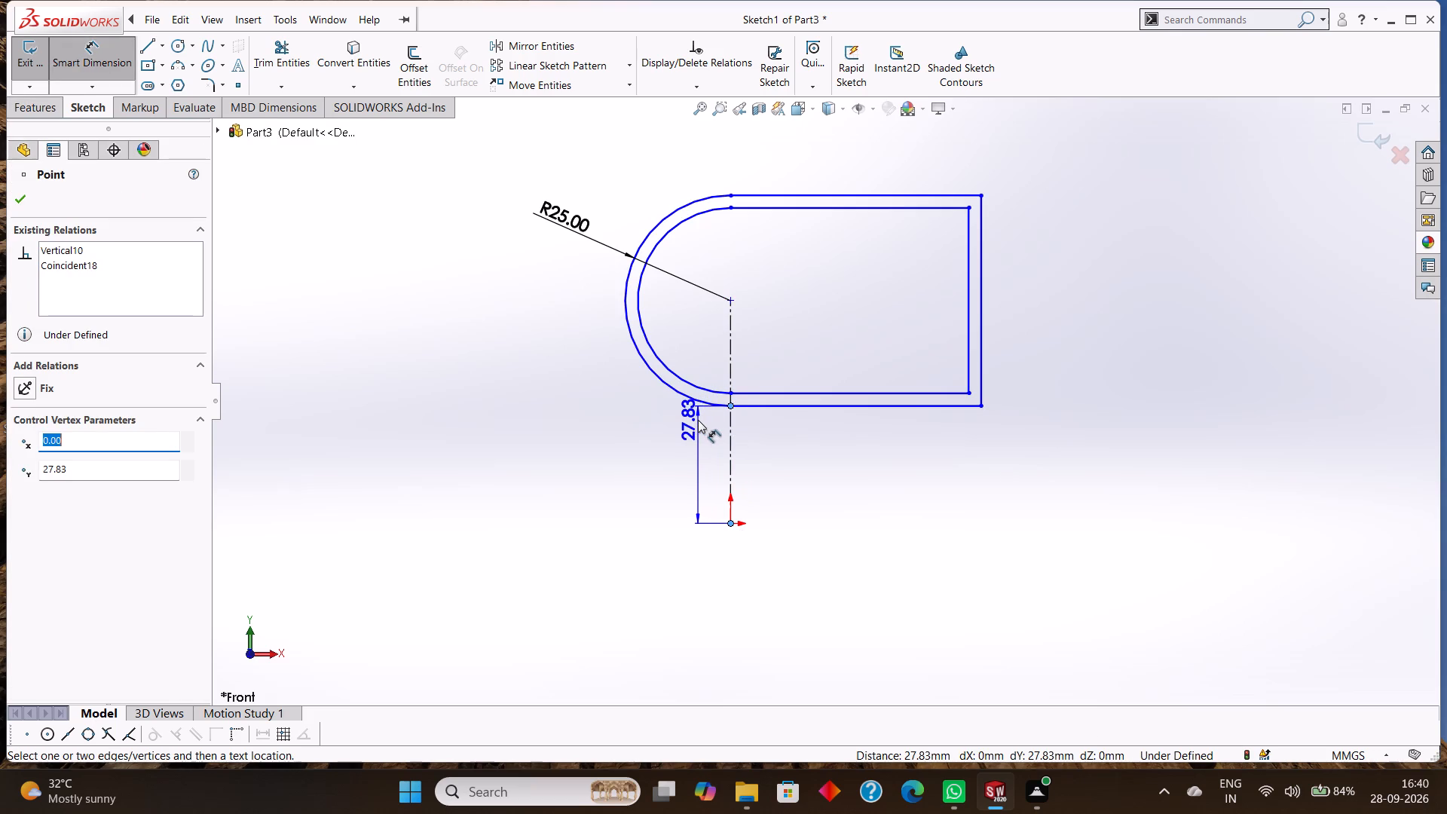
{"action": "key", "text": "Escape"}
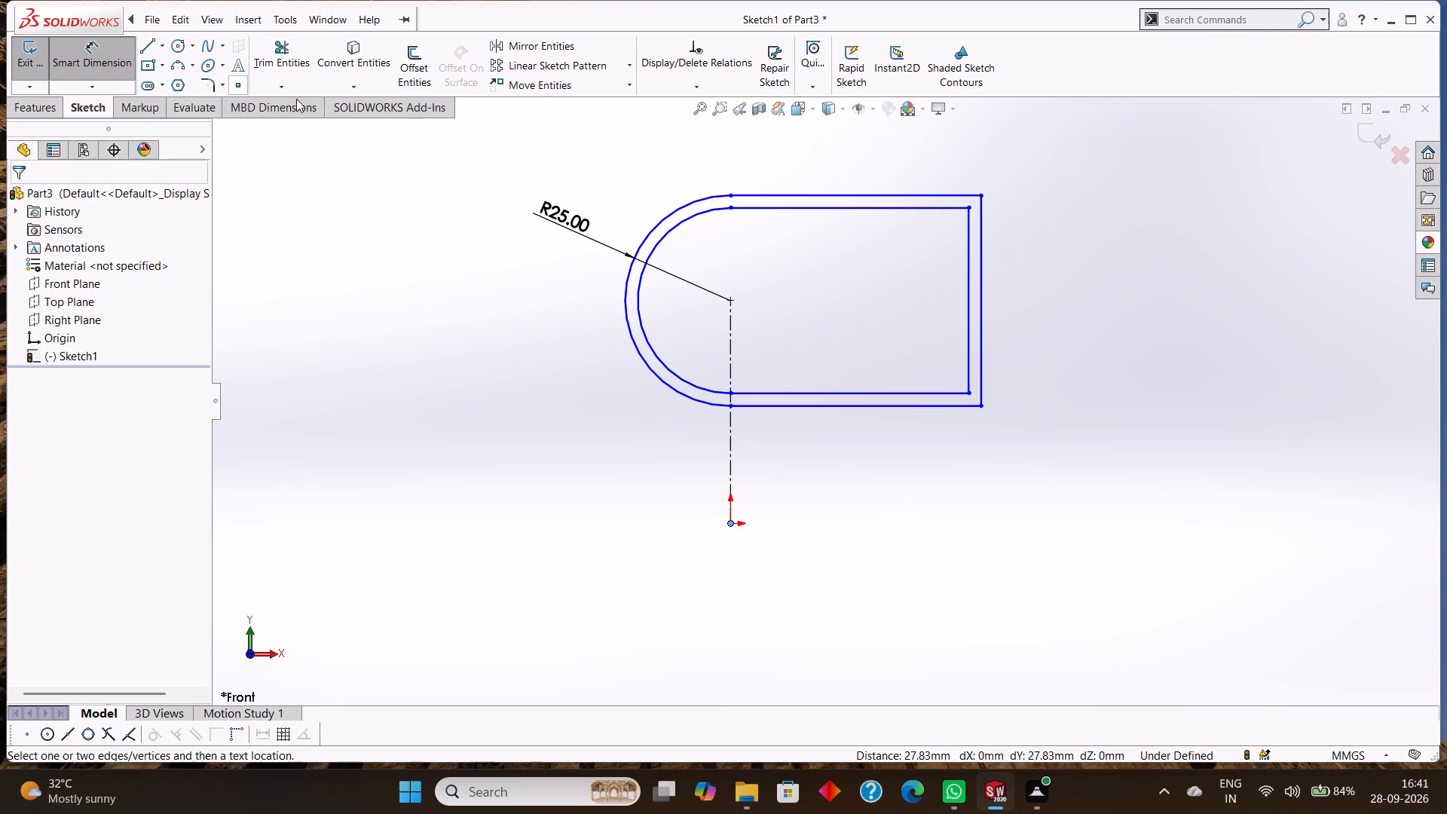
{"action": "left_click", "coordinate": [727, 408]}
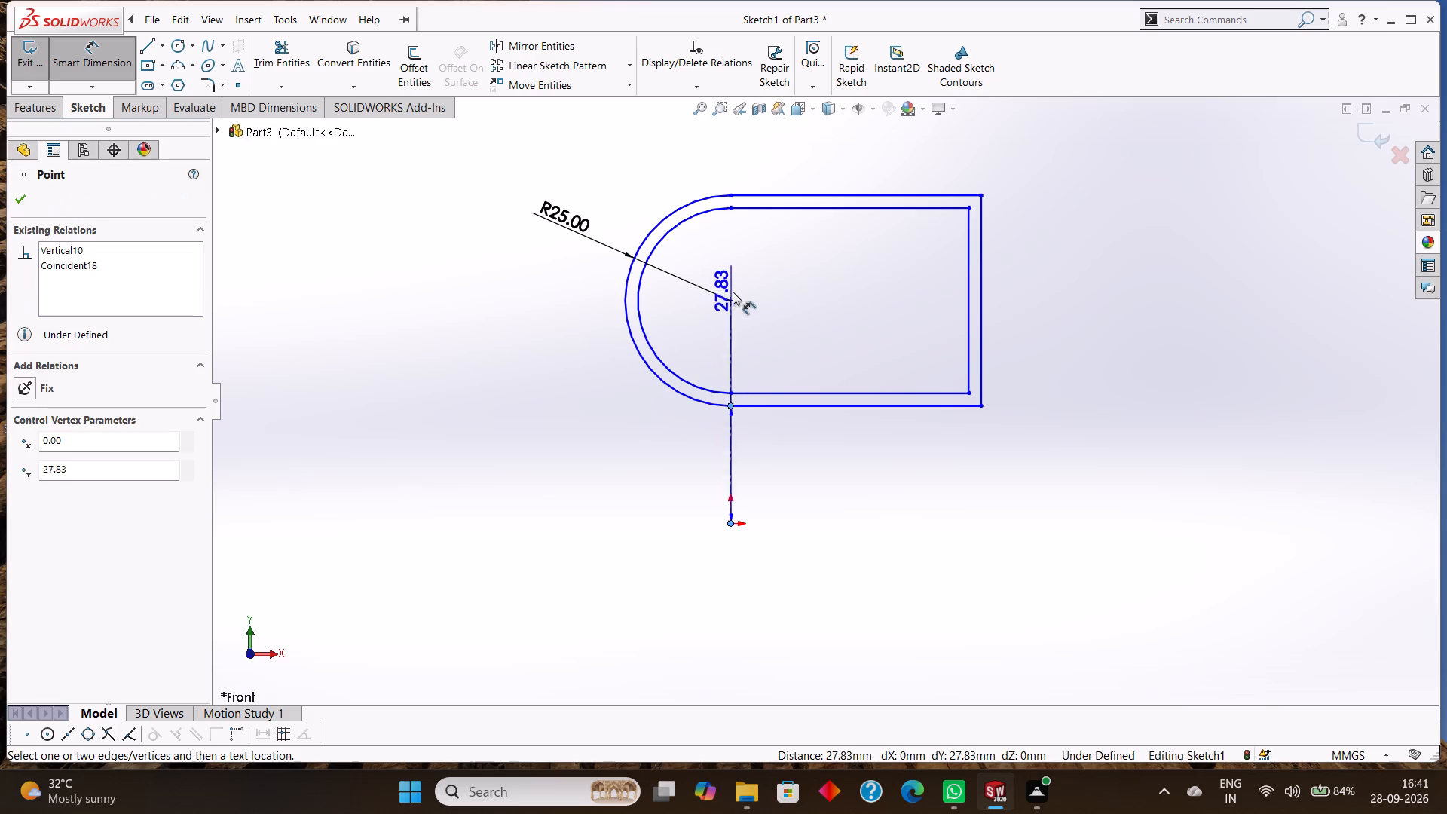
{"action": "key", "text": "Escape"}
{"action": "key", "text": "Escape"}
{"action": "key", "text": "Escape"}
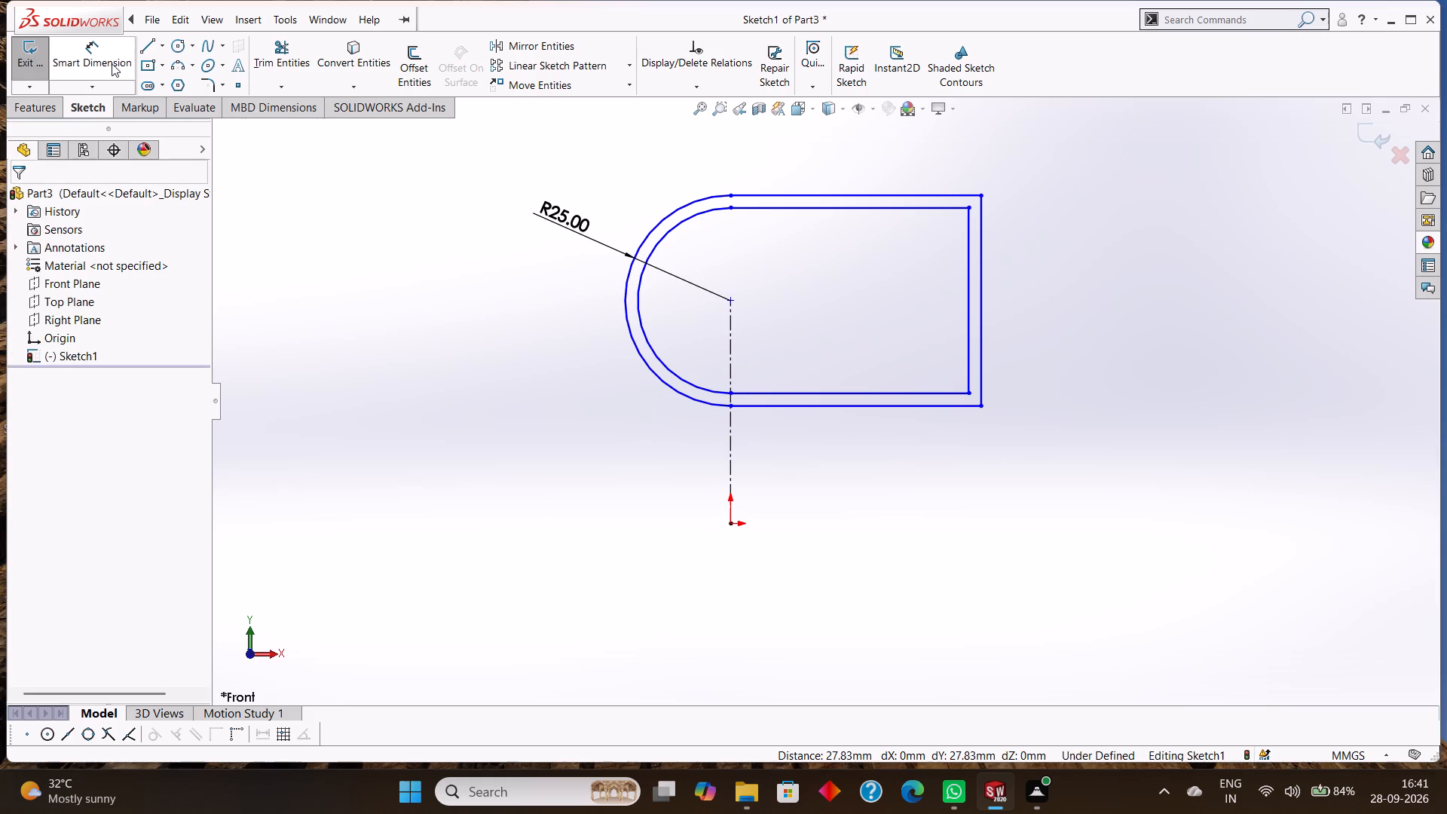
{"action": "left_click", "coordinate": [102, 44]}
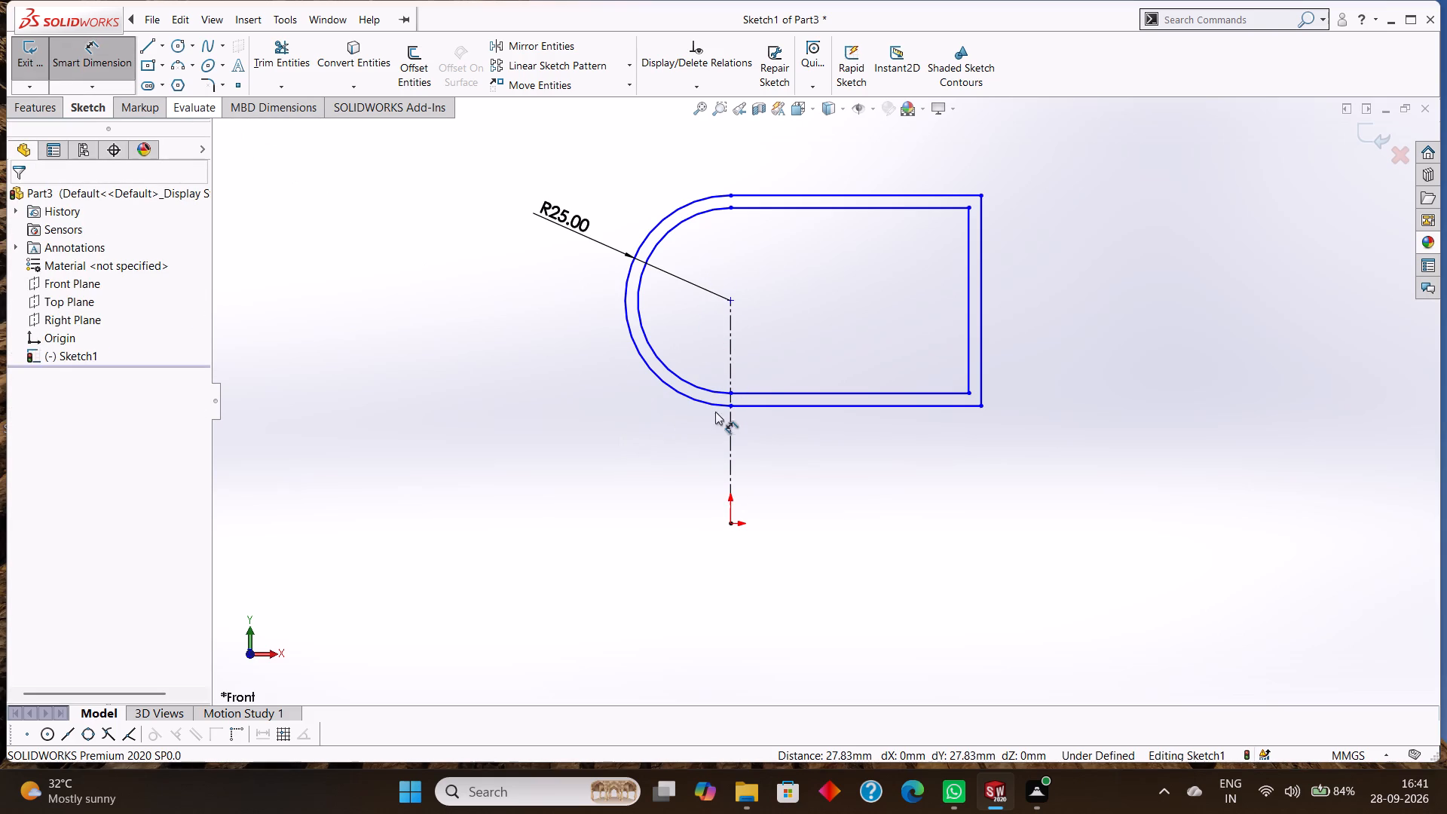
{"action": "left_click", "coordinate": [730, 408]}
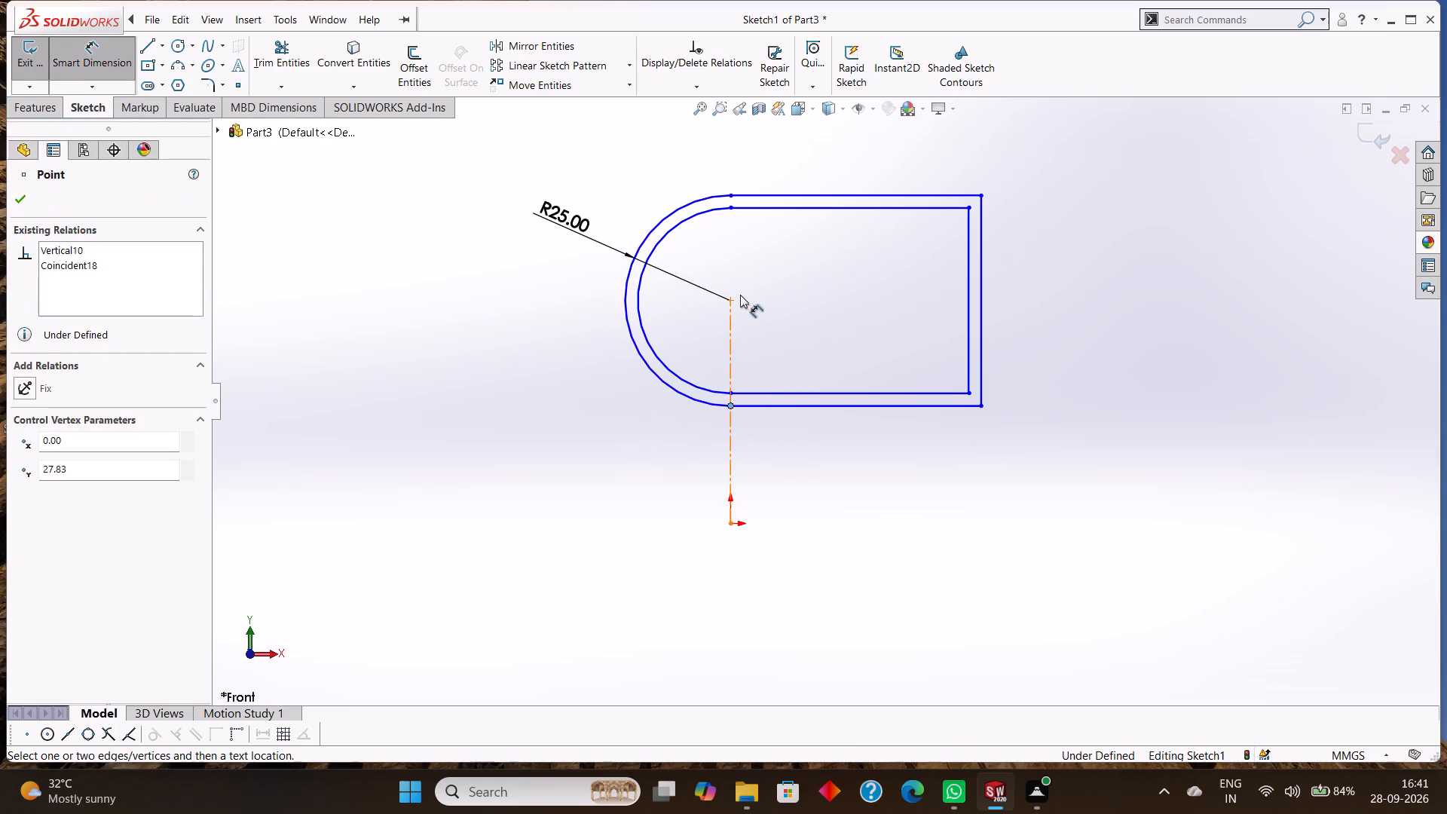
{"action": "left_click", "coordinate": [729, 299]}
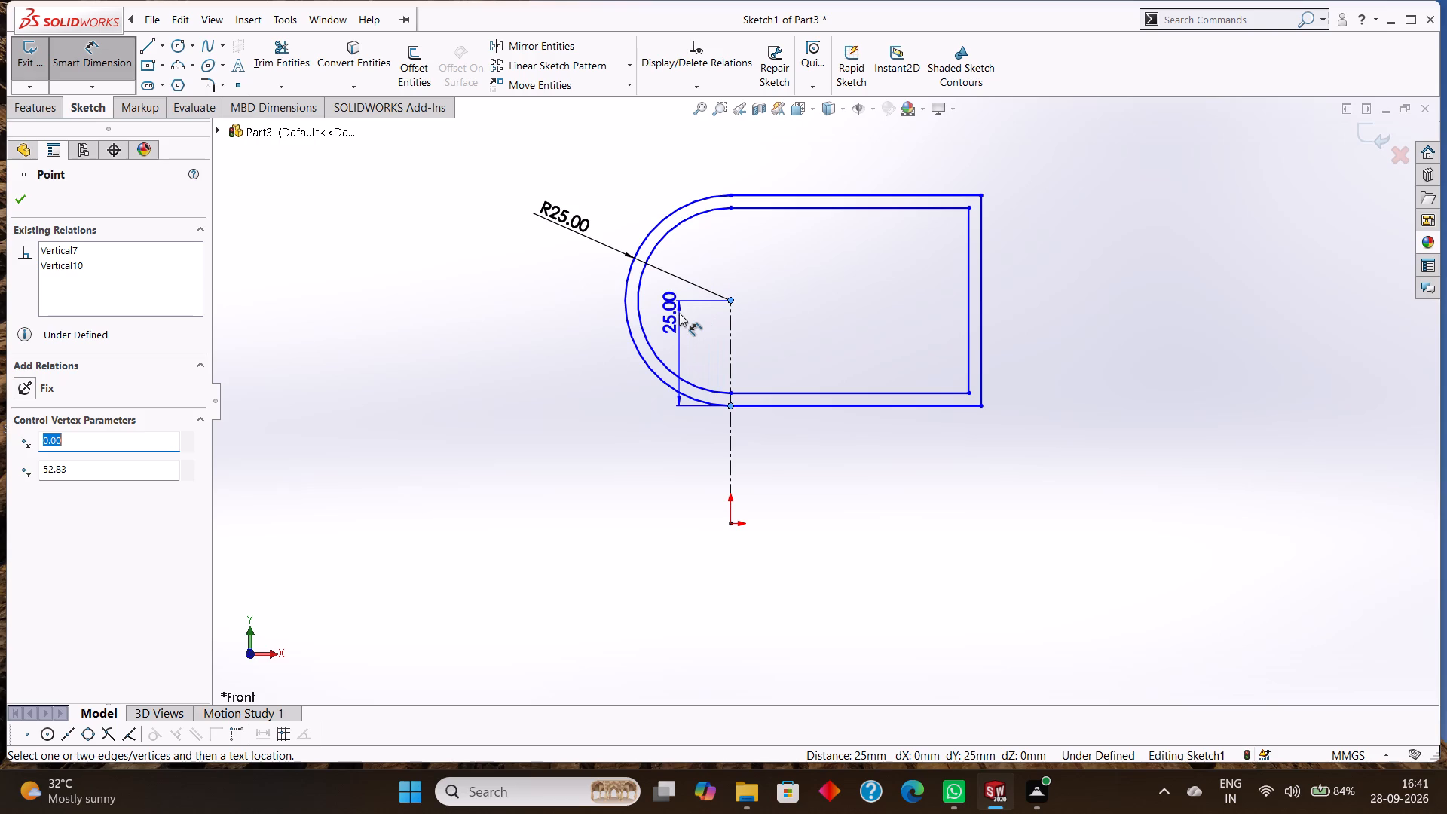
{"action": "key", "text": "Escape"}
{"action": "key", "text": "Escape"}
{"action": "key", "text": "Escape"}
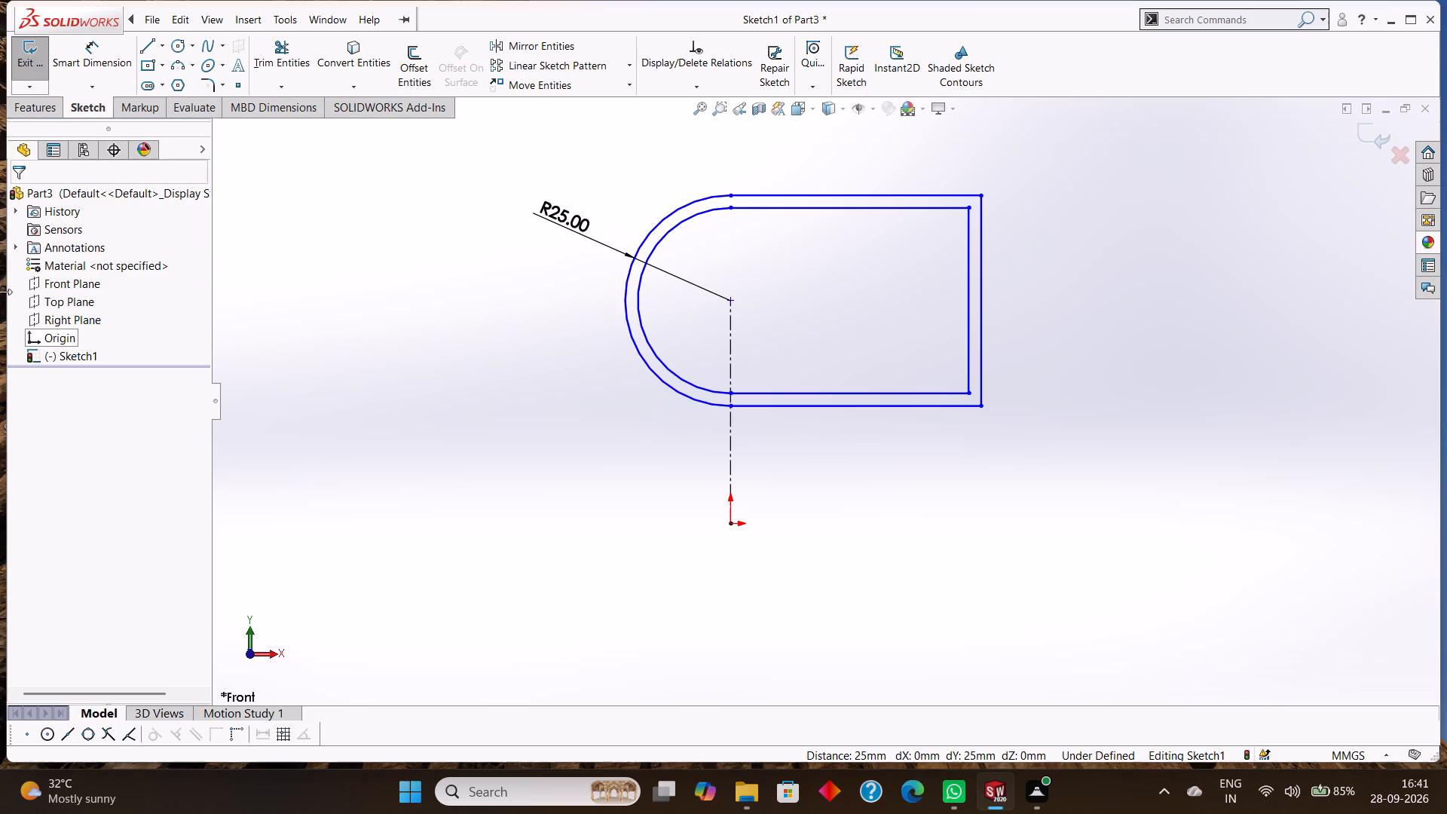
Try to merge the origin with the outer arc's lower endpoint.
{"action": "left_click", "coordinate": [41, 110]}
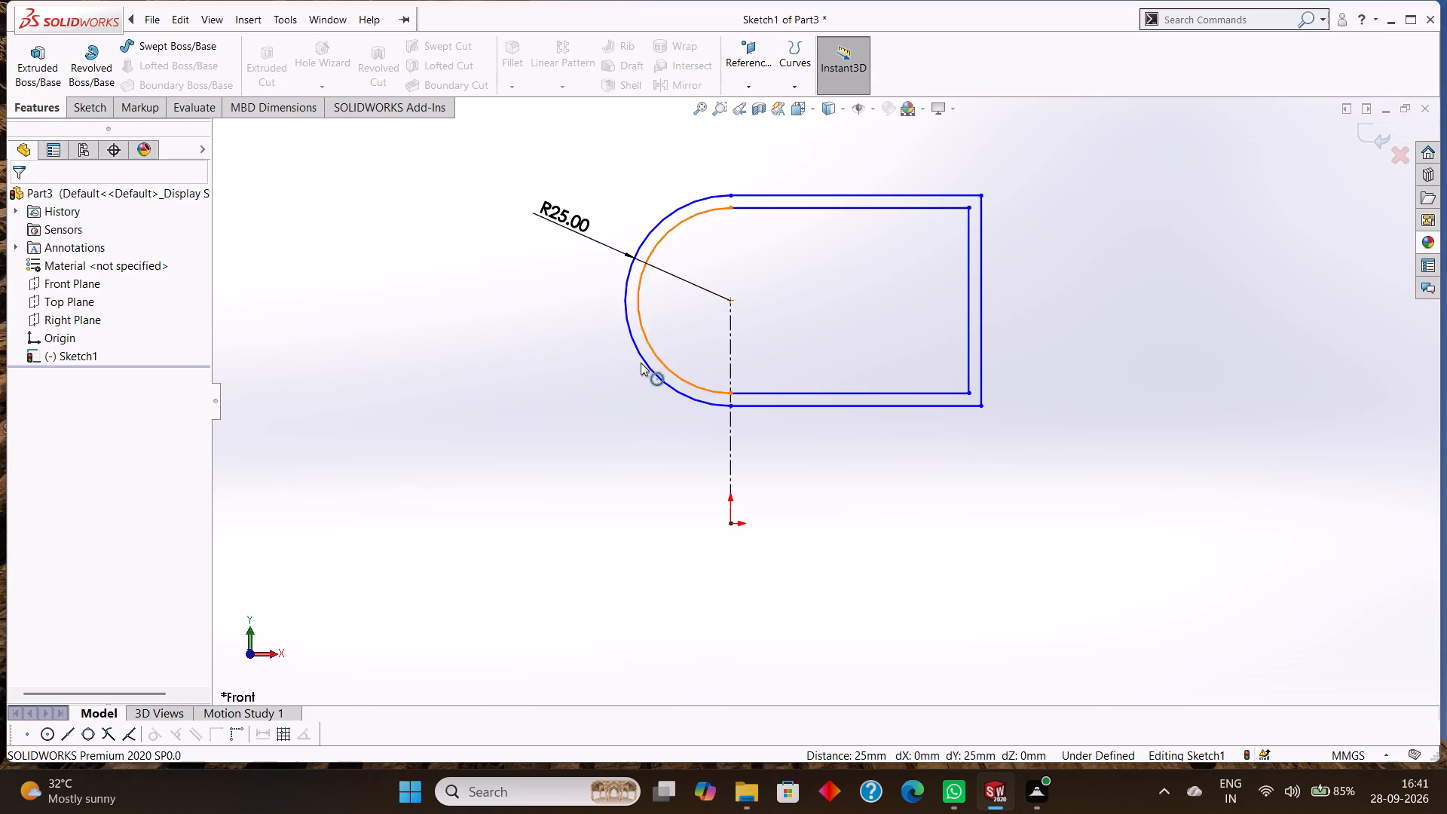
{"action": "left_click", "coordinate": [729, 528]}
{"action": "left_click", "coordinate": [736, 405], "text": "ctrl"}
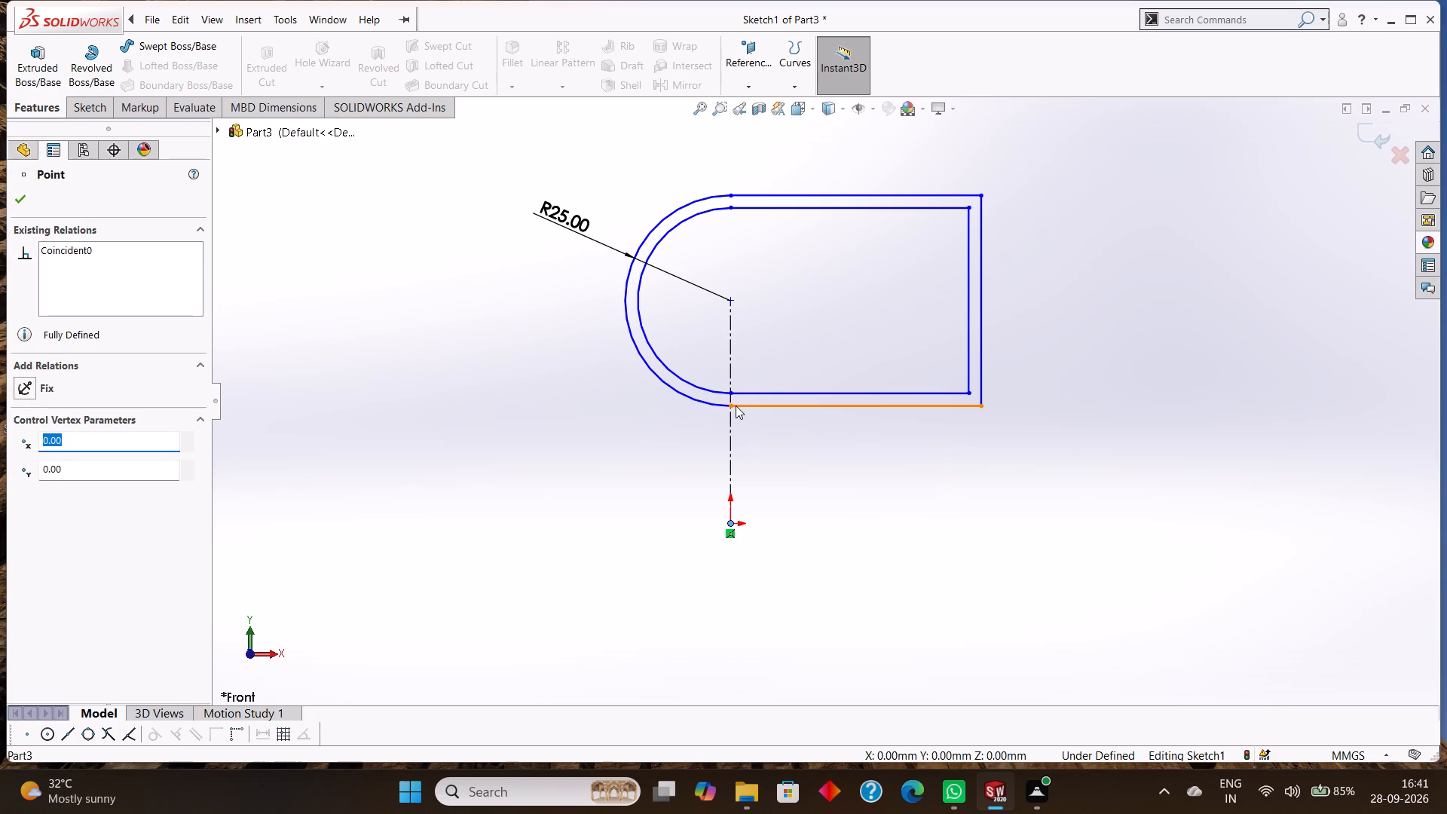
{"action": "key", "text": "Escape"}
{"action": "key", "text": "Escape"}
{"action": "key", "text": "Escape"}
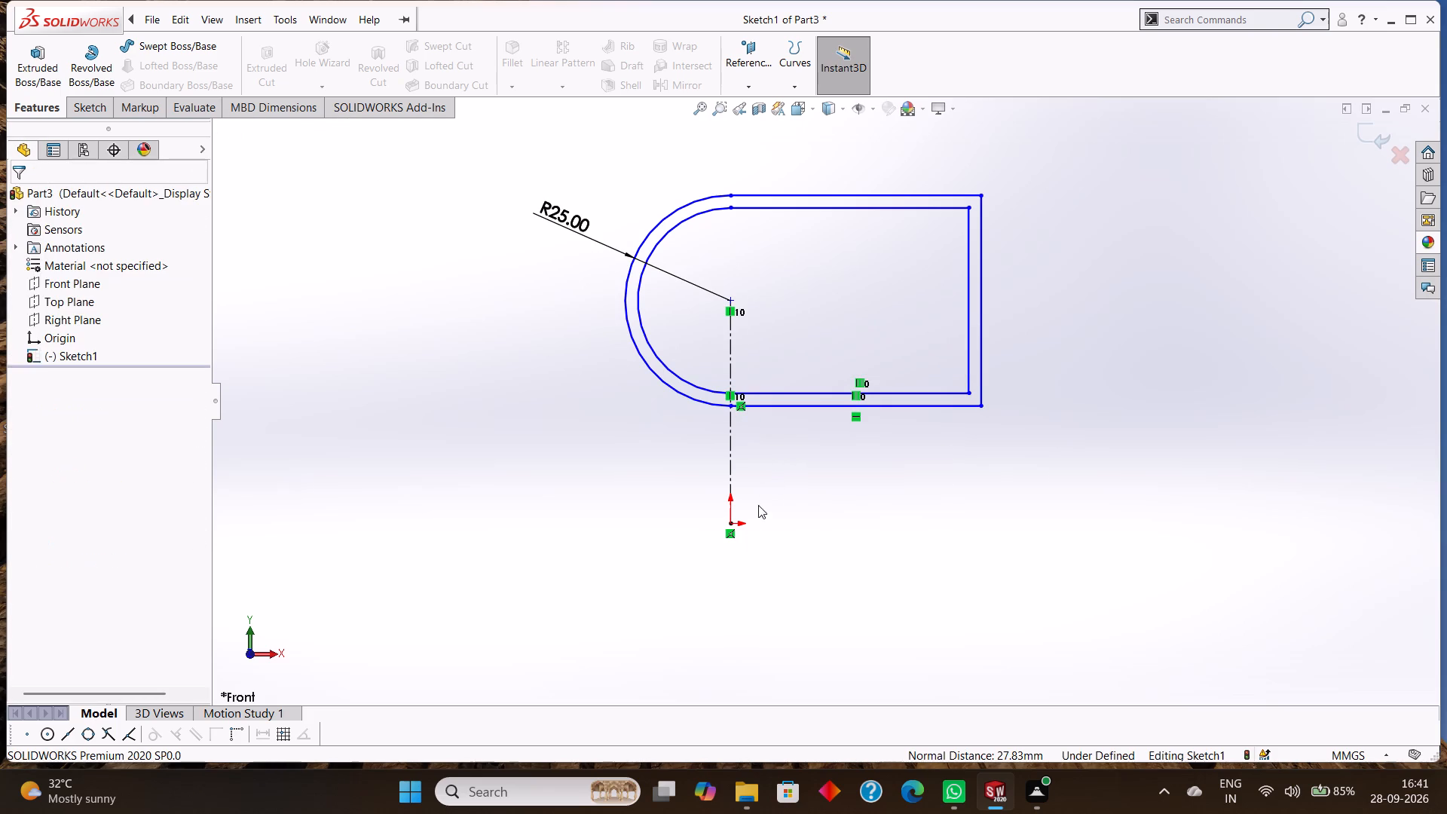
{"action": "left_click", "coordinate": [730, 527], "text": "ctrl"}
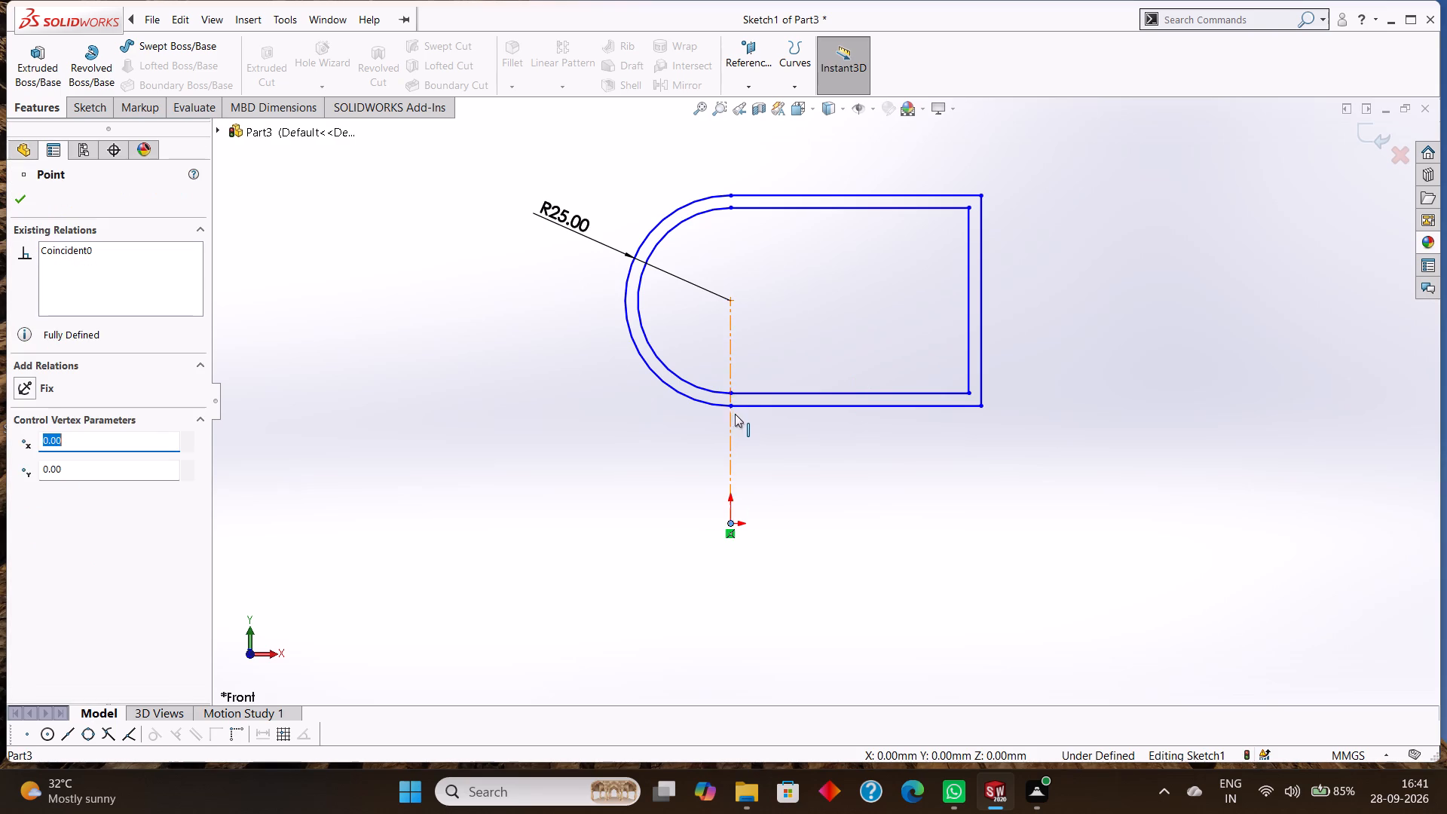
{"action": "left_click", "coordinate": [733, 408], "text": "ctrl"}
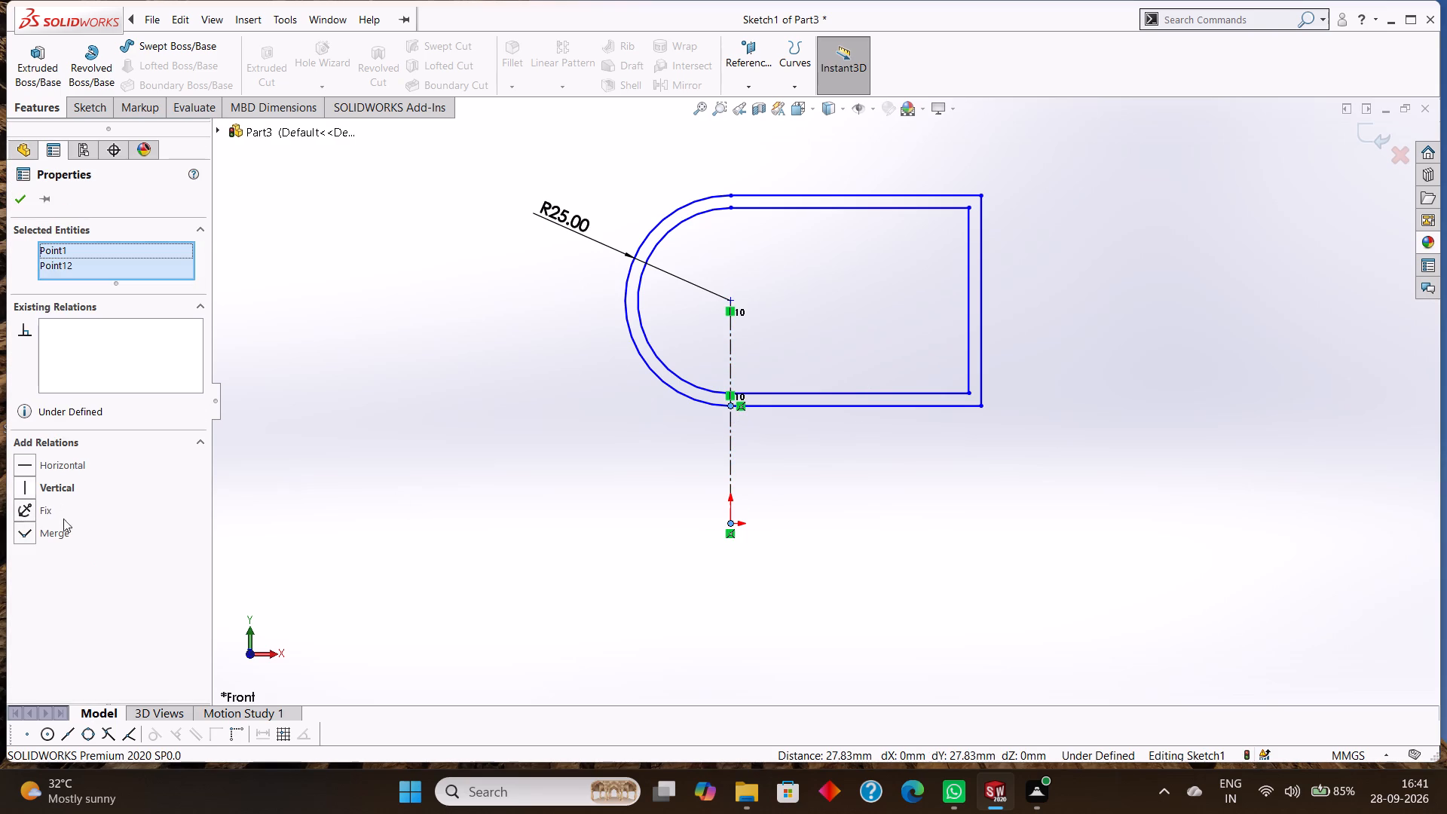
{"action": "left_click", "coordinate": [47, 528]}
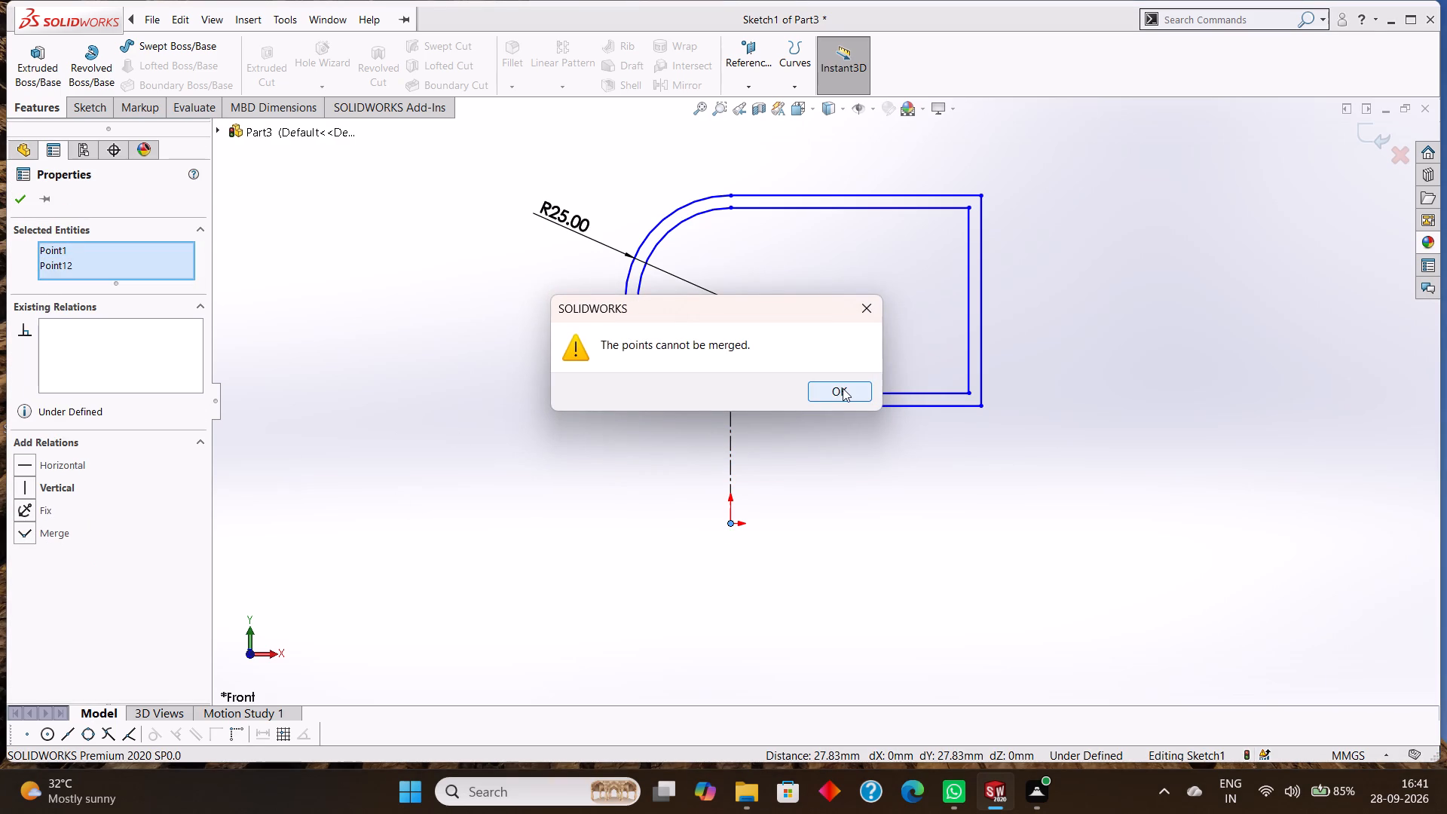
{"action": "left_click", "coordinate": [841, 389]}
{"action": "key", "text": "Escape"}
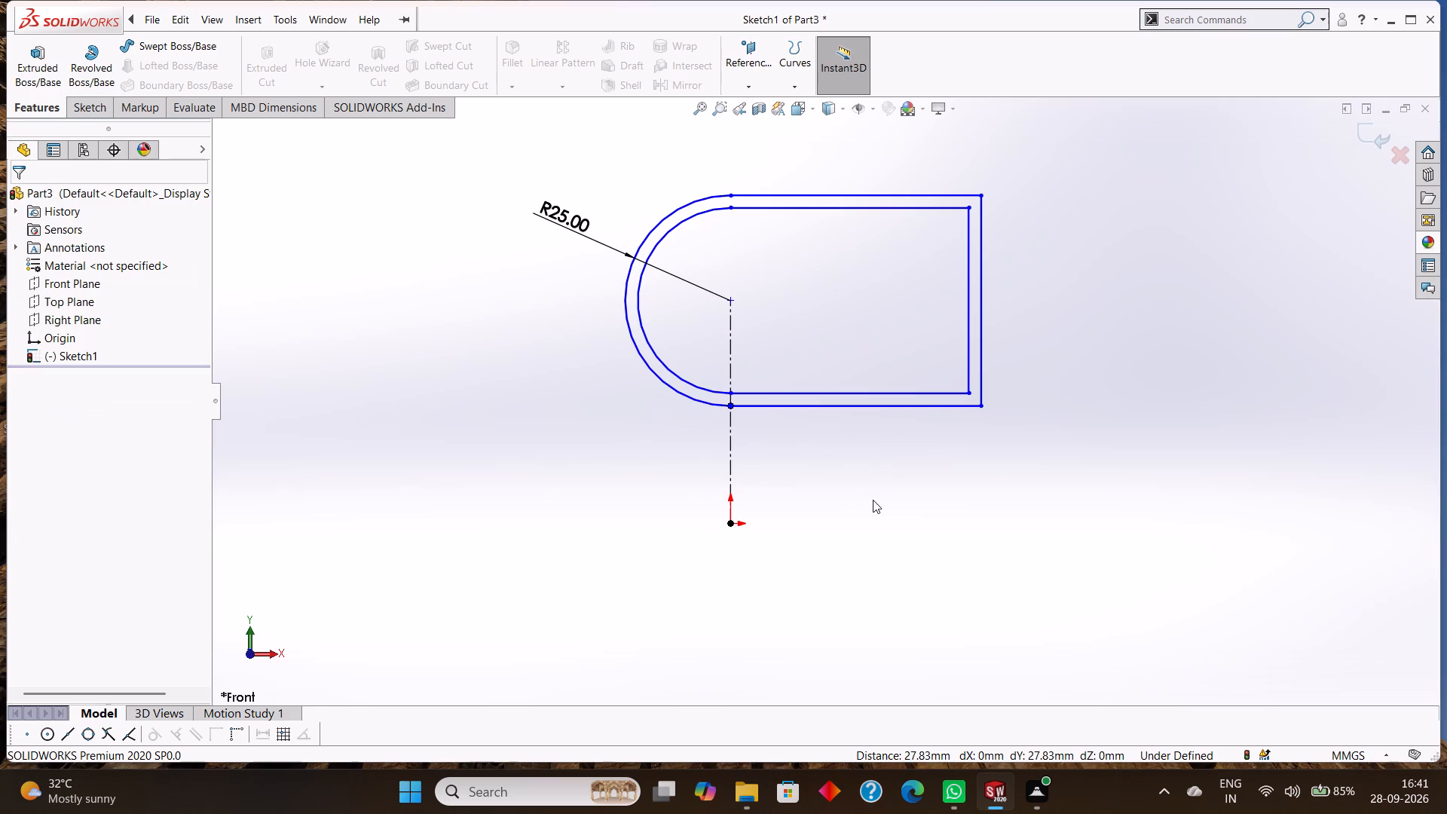
Undo the outer arc's 25 mm radius dimension and the sketch repair before it.
{"action": "key", "text": "ctrl+z"}
{"action": "key", "text": "ctrl+z"}
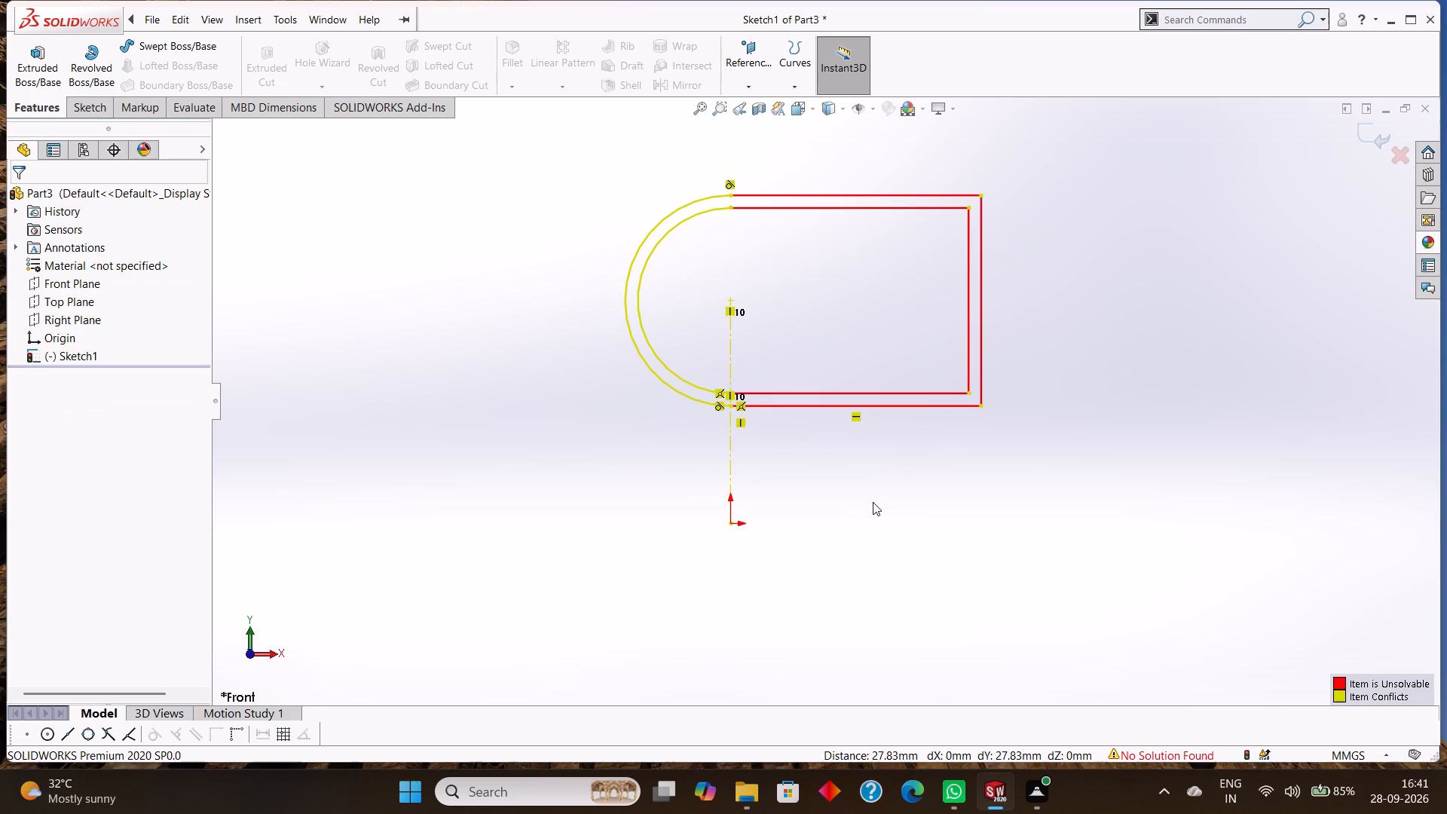
Diagnose the sketch conflicts with SketchXpert and review the proposed solutions without accepting any.
{"action": "left_click", "coordinate": [1136, 753]}
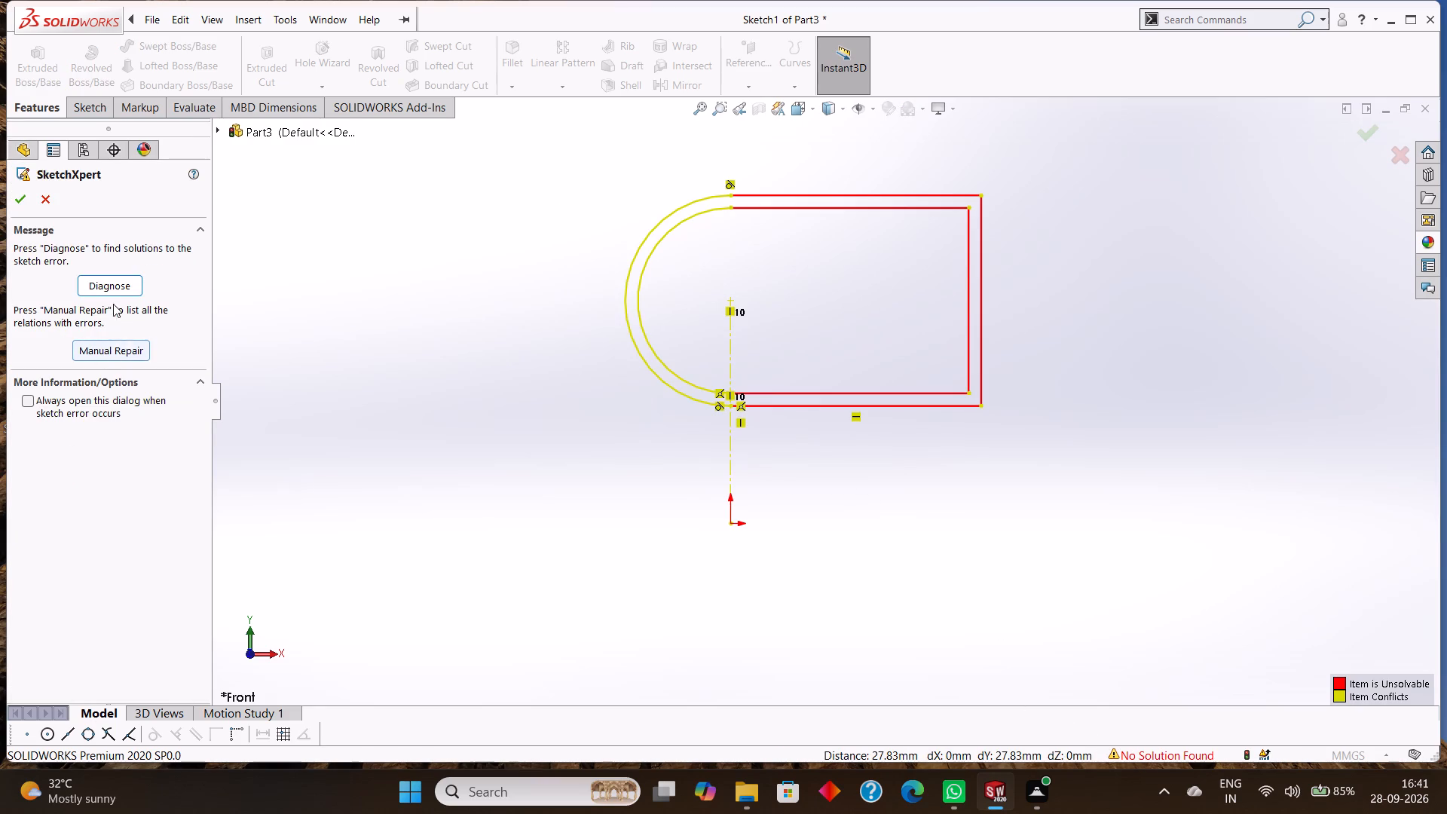
{"action": "left_click", "coordinate": [113, 286]}
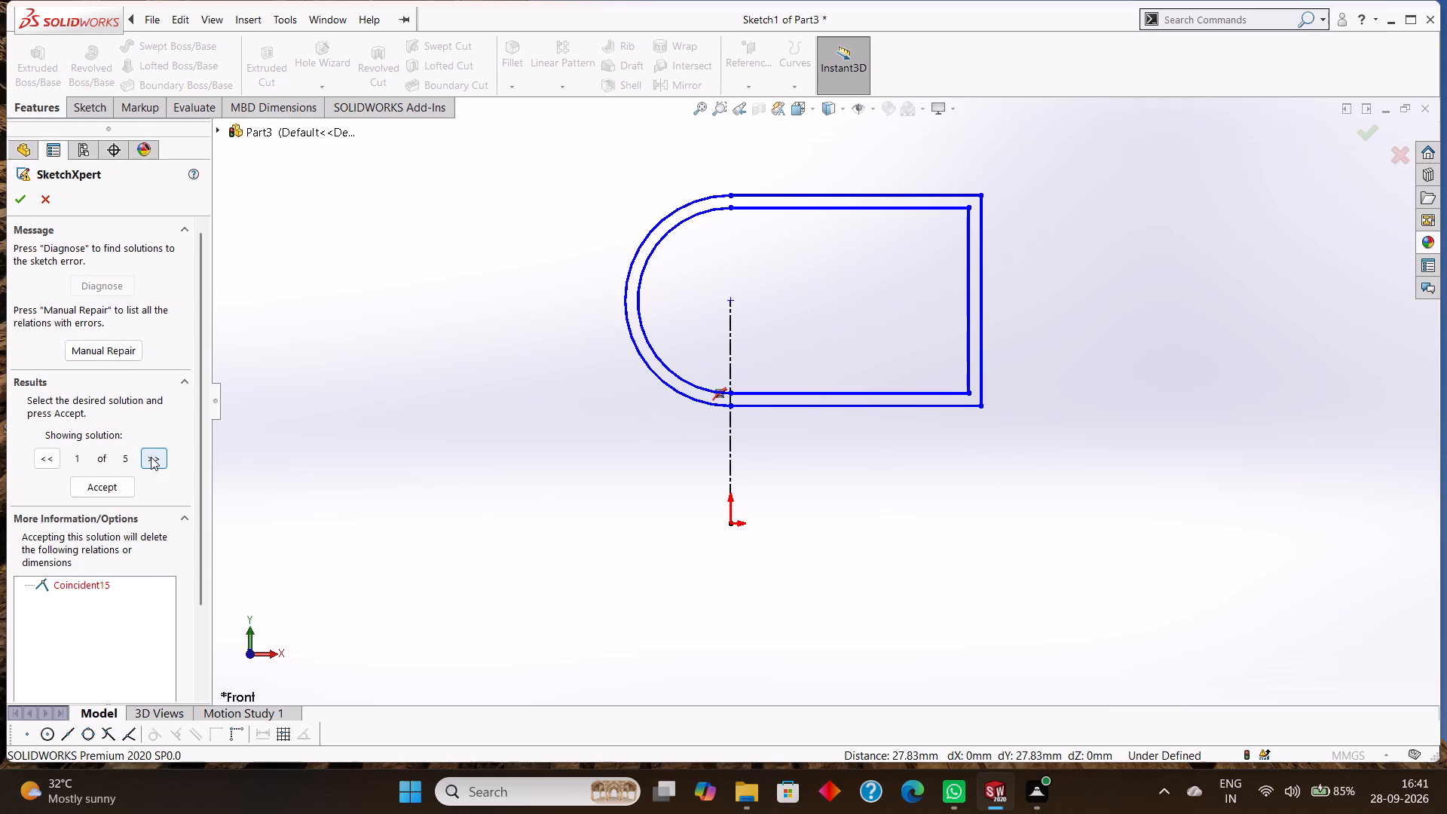
{"action": "left_click", "coordinate": [151, 457]}
{"action": "left_click", "coordinate": [151, 457]}
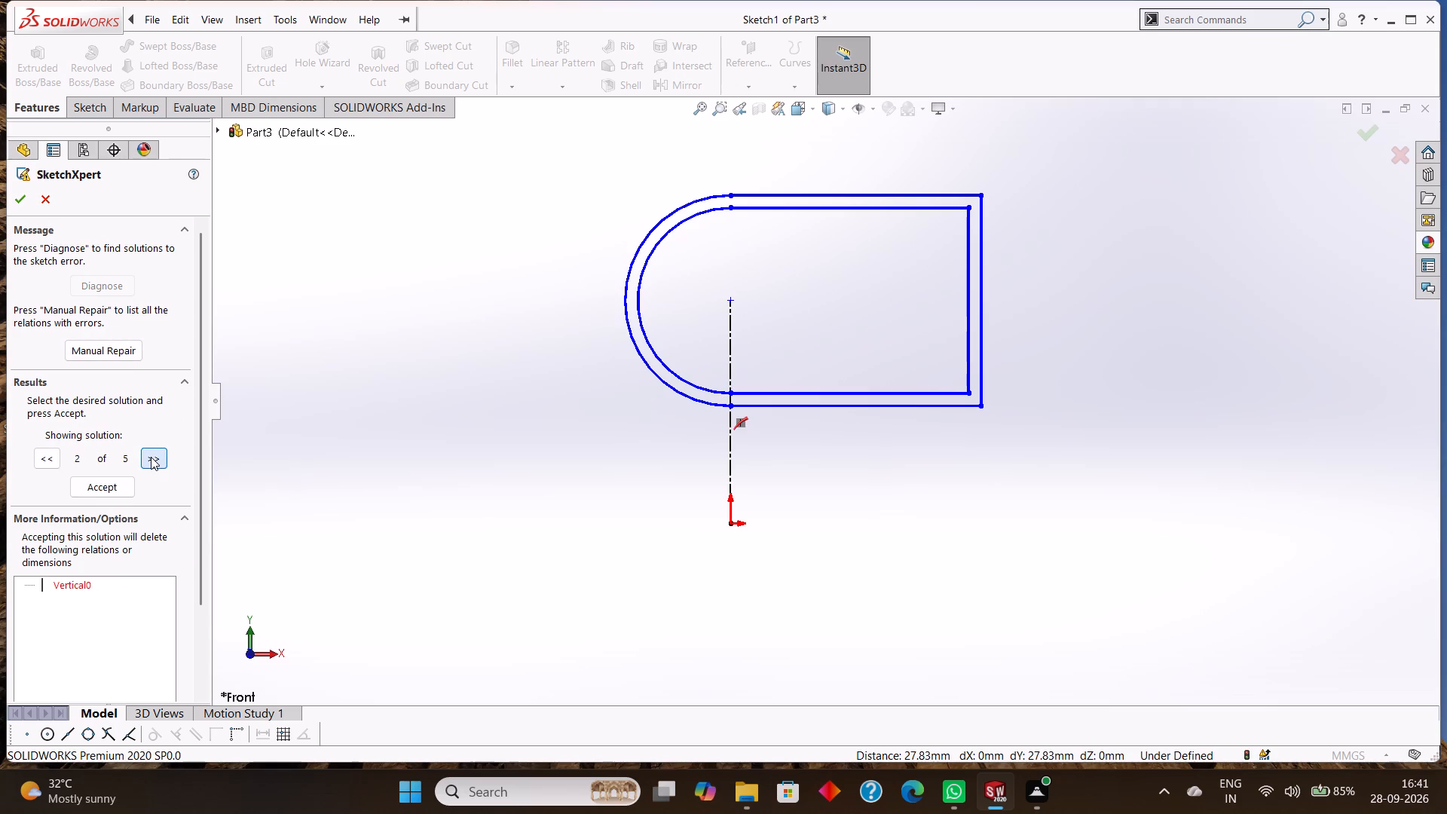
{"action": "left_click", "coordinate": [151, 457]}
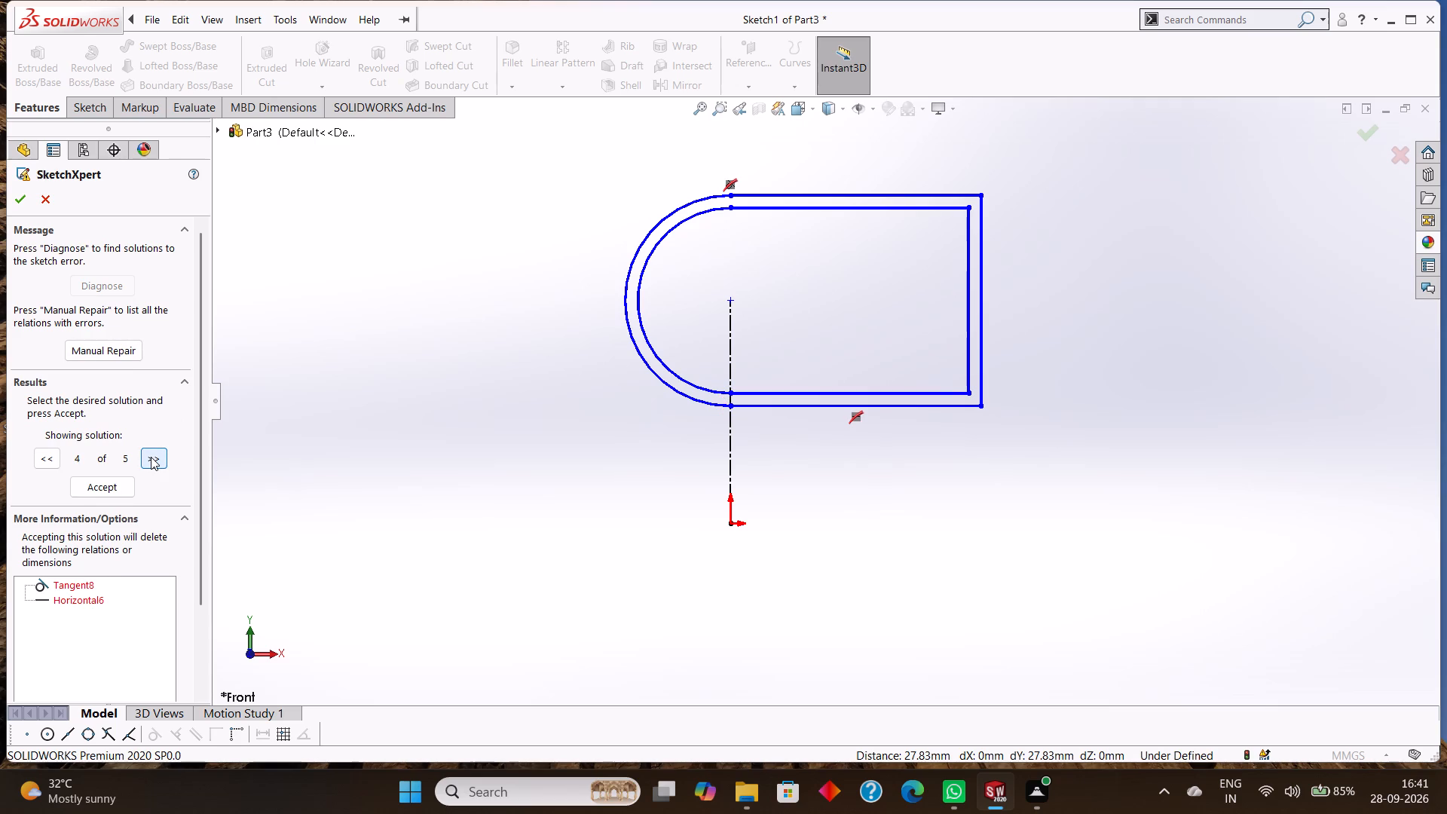
{"action": "left_click", "coordinate": [151, 457]}
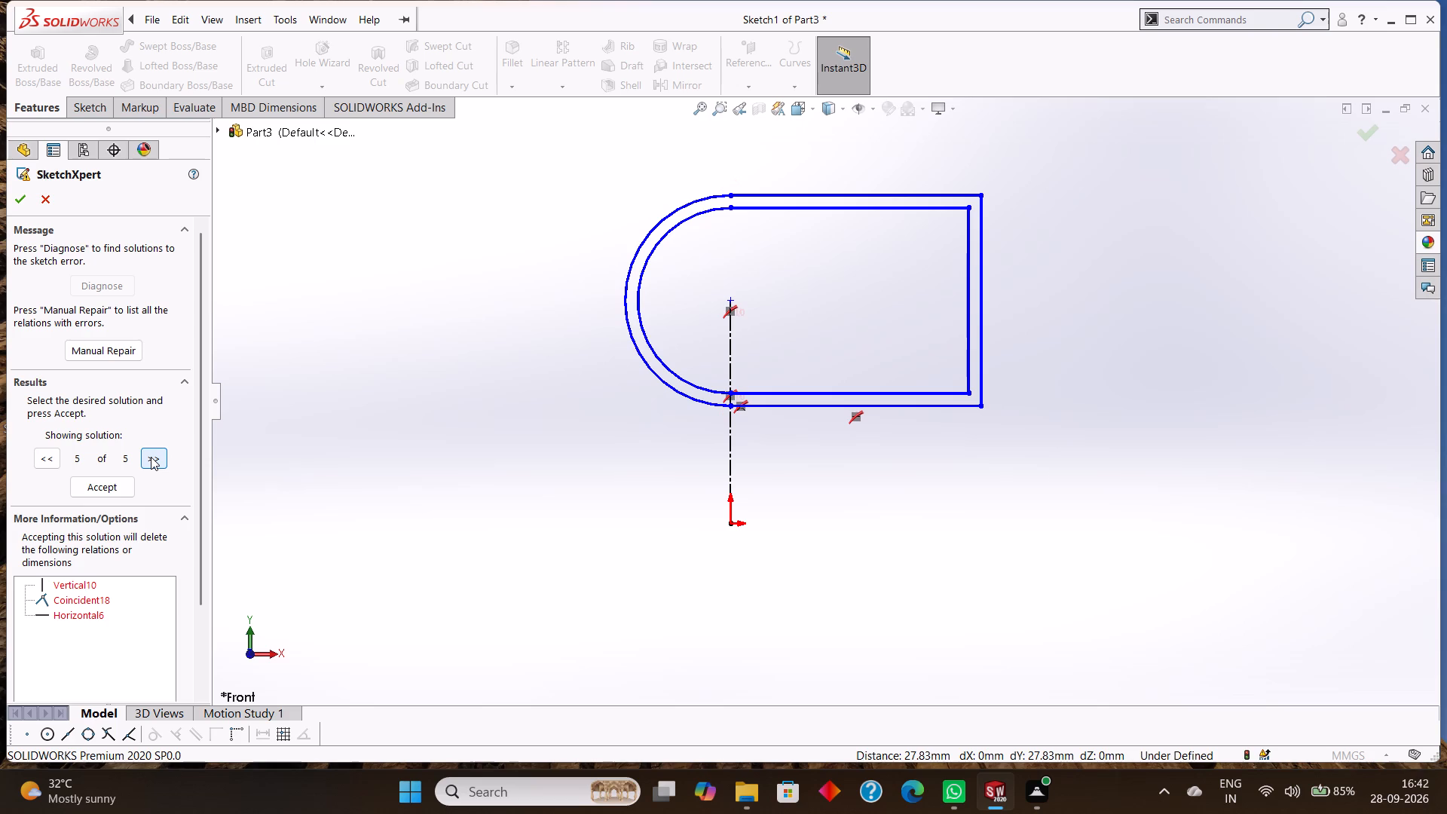
{"action": "left_click", "coordinate": [151, 457]}
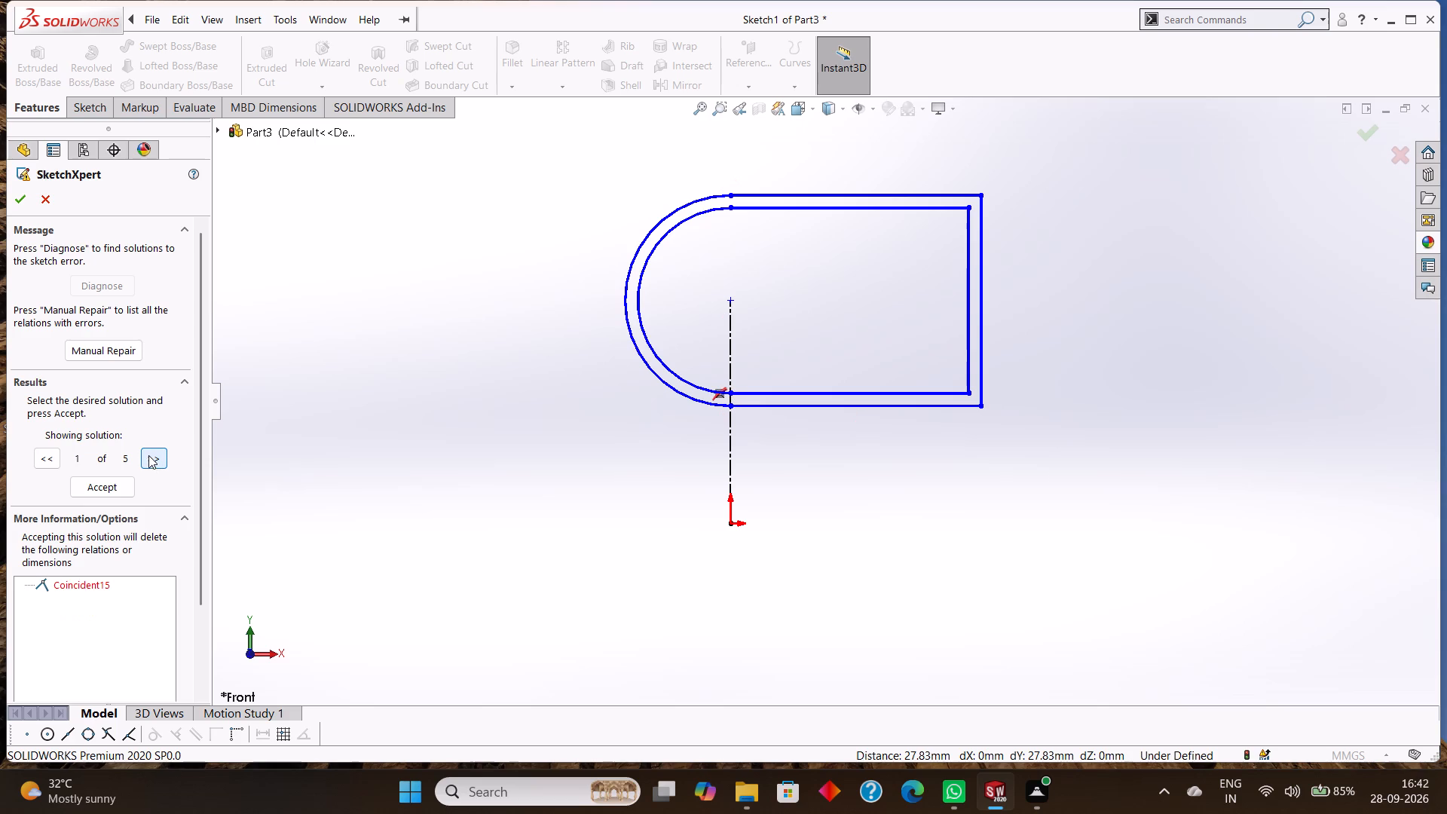
{"action": "left_click", "coordinate": [151, 458]}
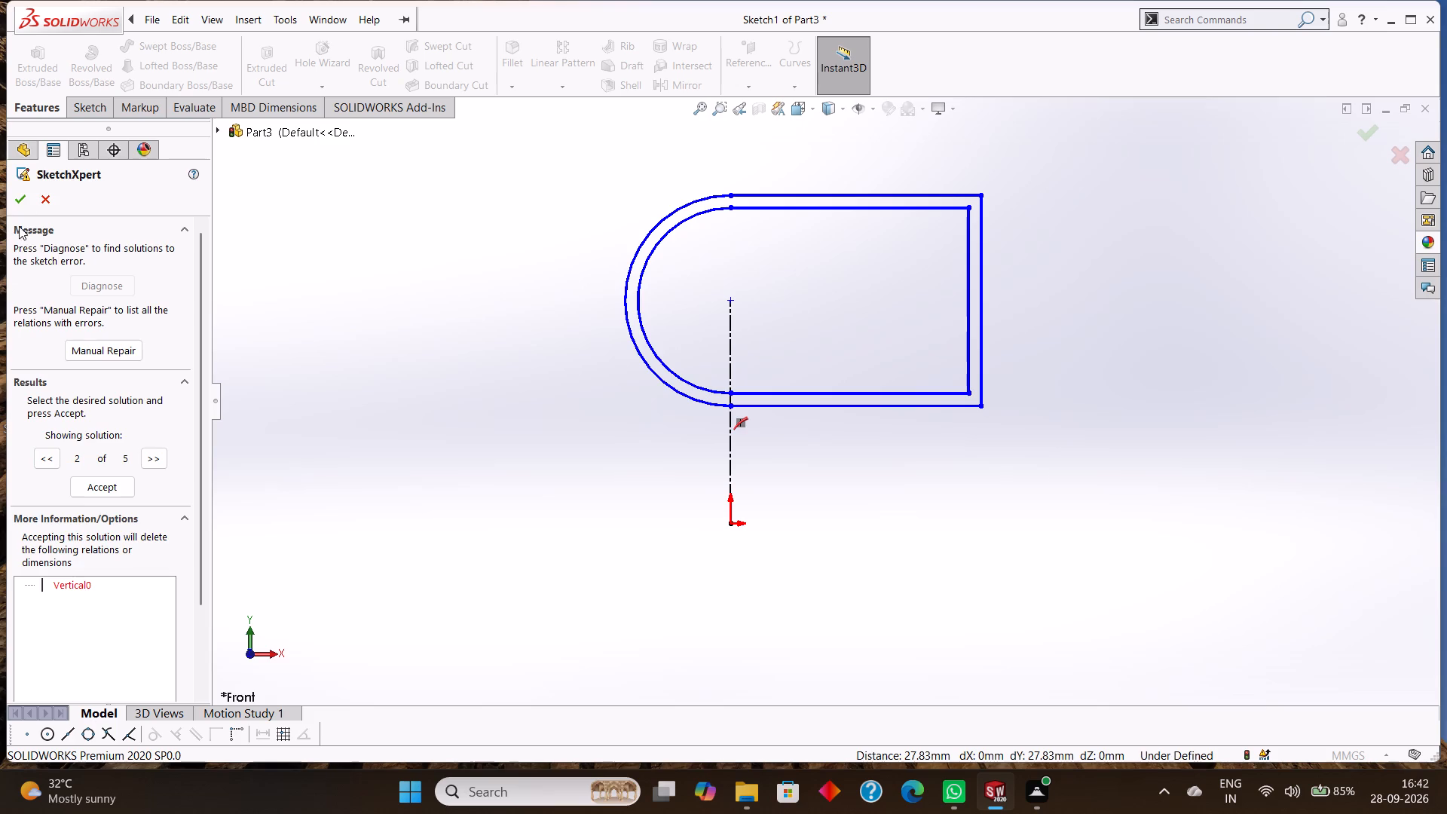
{"action": "left_click", "coordinate": [23, 200]}
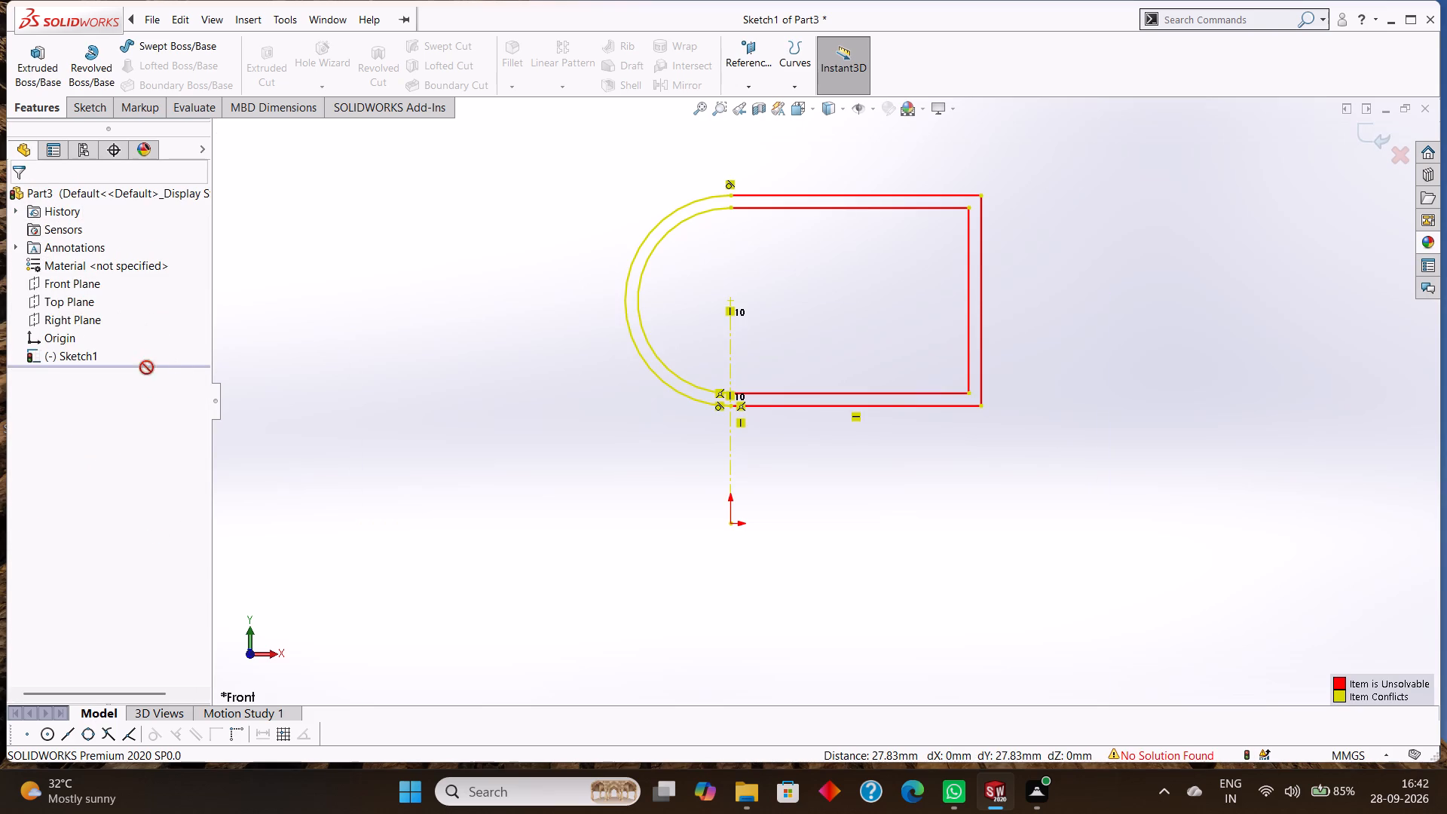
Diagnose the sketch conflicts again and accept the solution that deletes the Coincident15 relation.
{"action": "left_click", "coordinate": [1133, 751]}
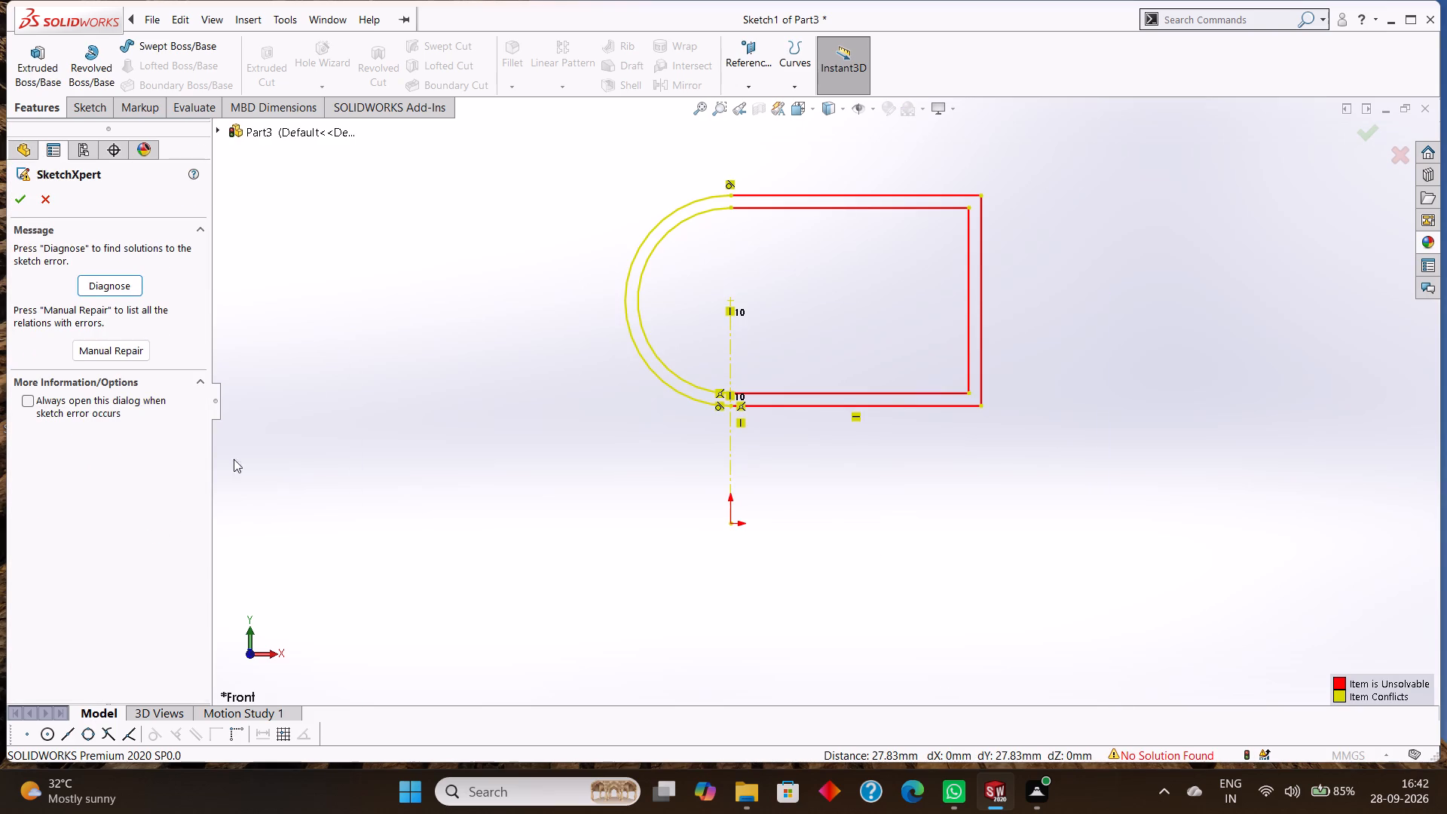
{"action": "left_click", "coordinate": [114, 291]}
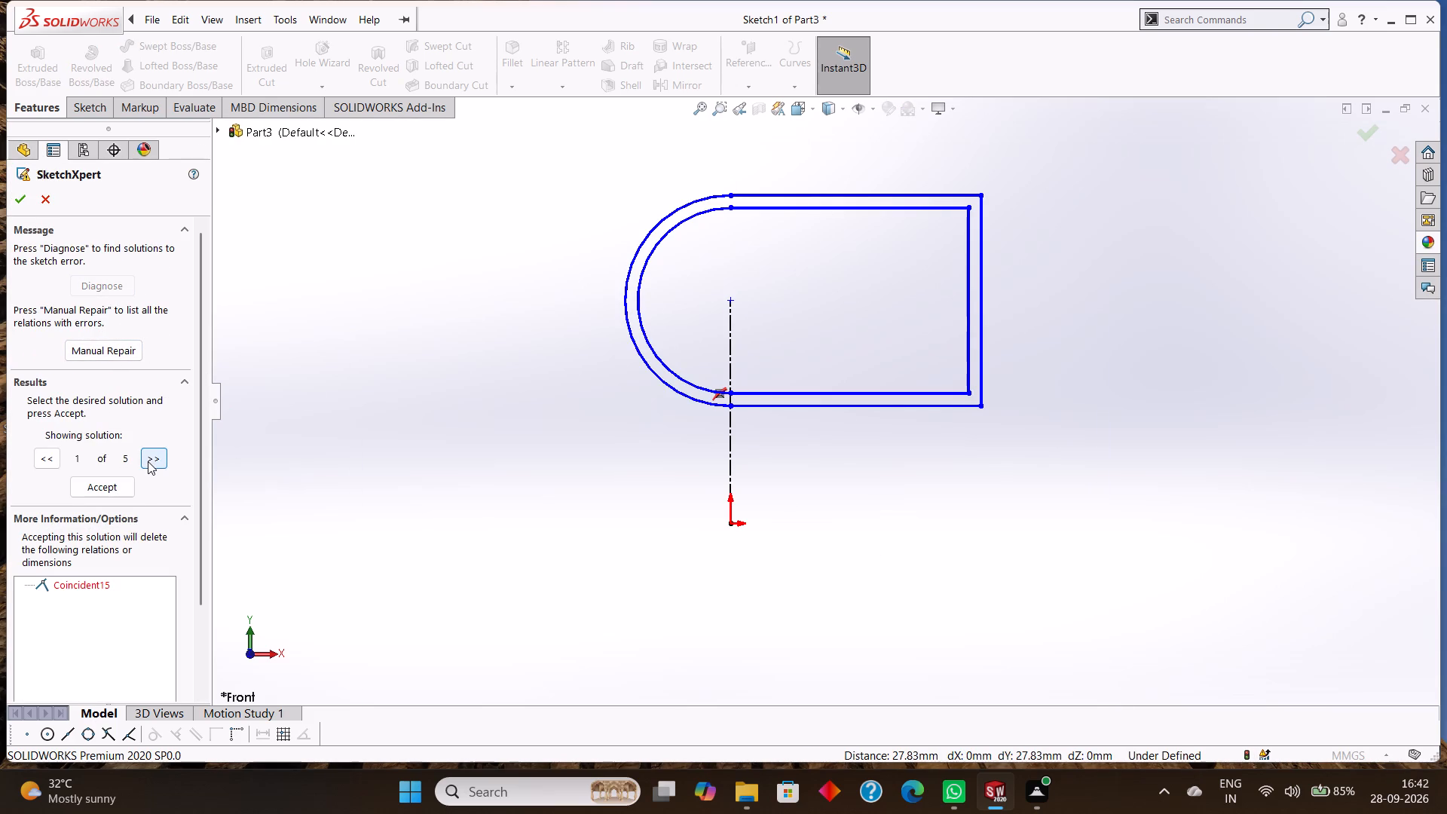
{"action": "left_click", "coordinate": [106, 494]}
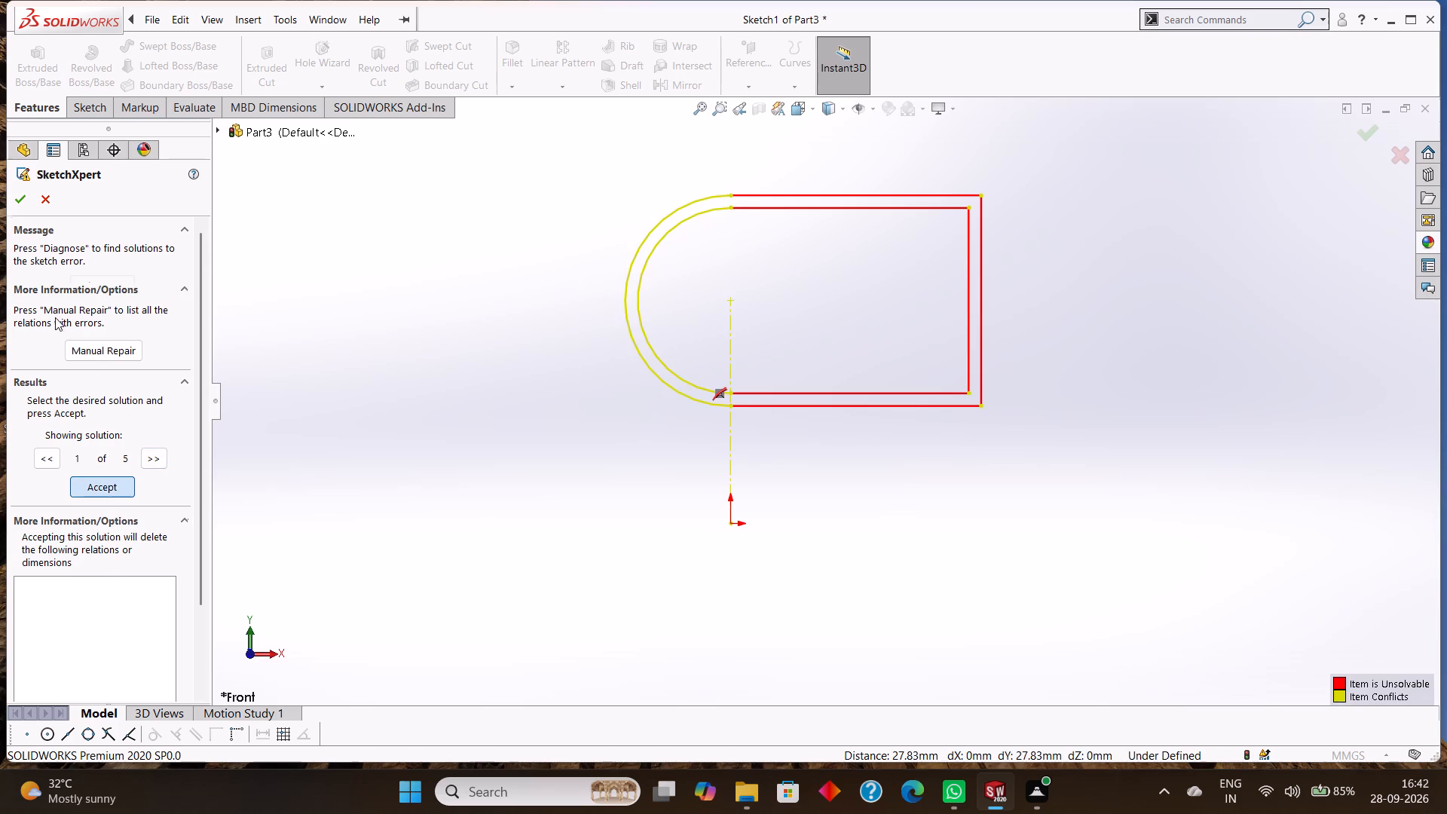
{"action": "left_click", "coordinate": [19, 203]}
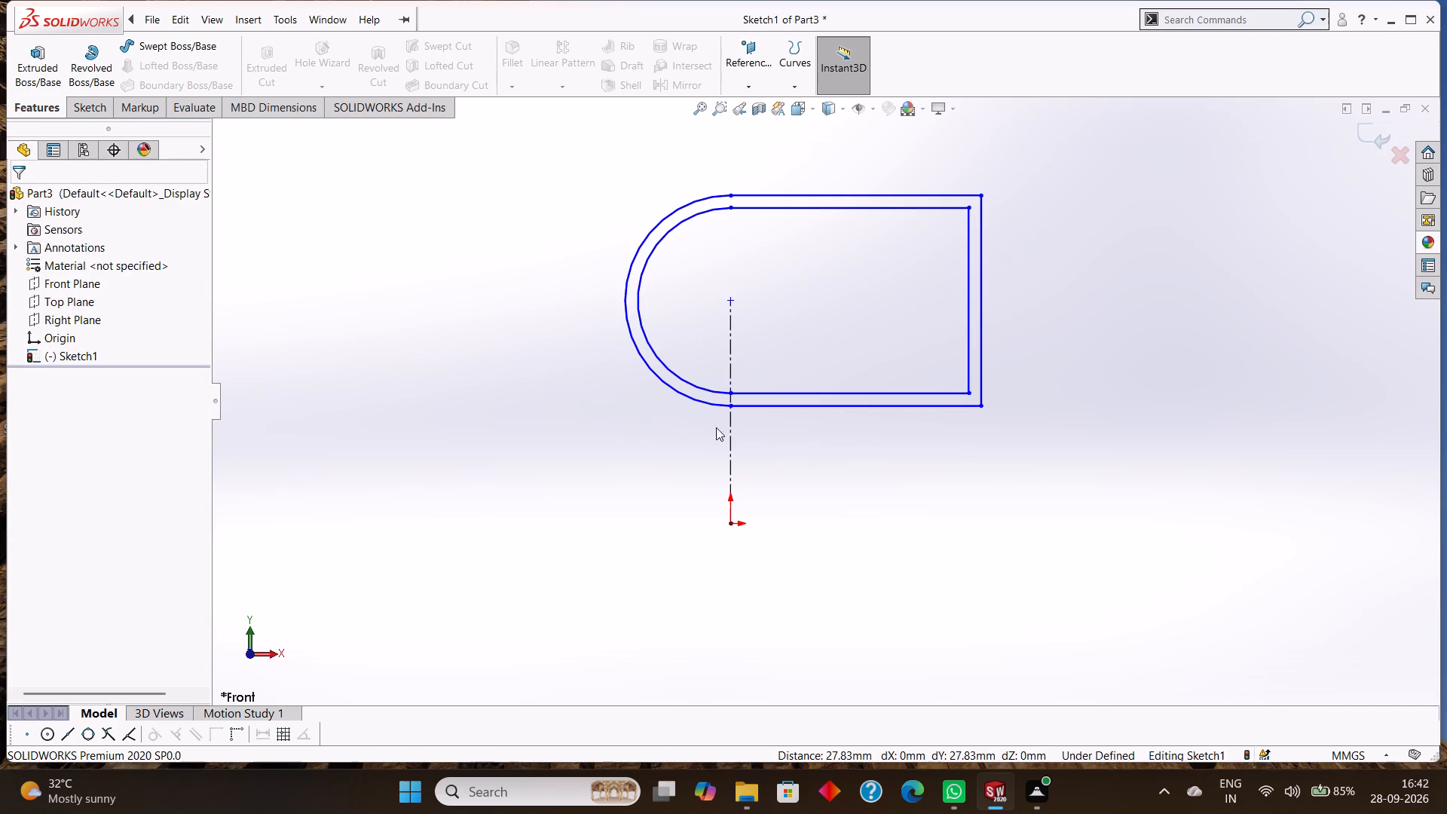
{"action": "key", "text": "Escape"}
Undo the repair and earlier edits, back to the untrimmed outer arc with its 50 mm, 44 mm and 3 mm dimensions.
{"action": "key", "text": "ctrl+z"}
{"action": "key", "text": "ctrl+z"}
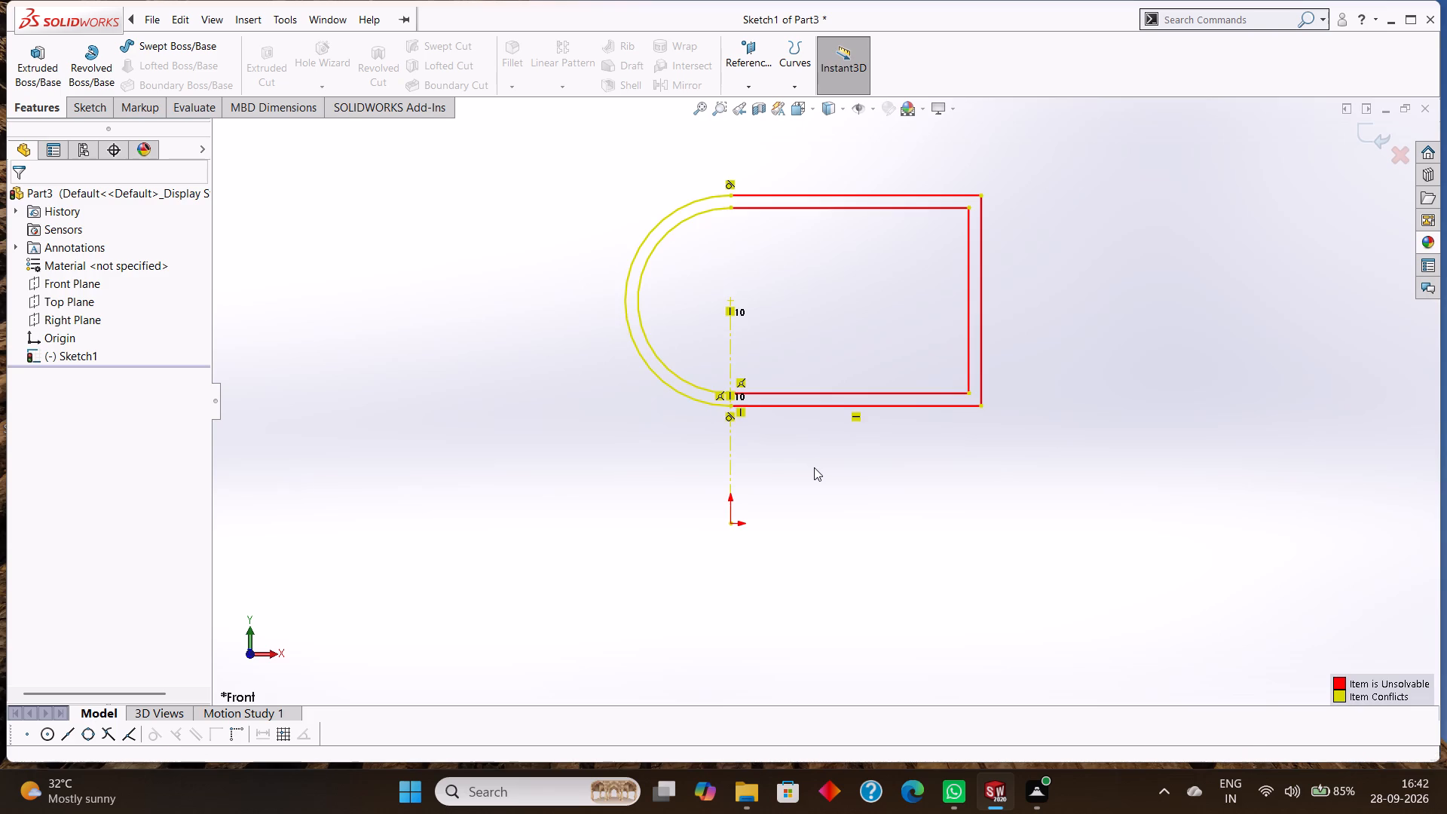
{"action": "key", "text": "ctrl+z"}
{"action": "key", "text": "ctrl+z"}
{"action": "key", "text": "ctrl+z"}
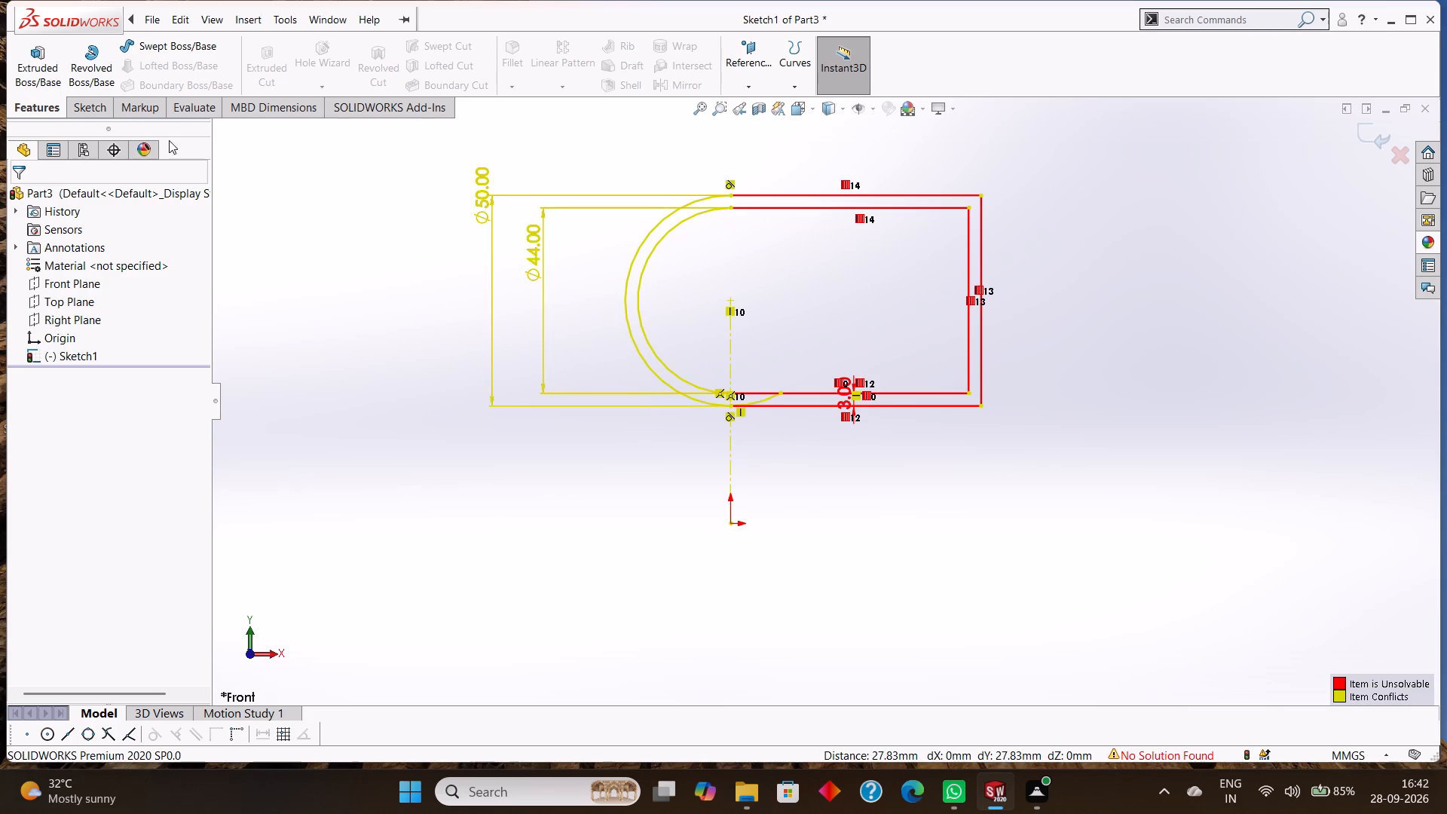
Trim the outer arc's excess segment past the centreline, between the profile's two lower horizontal lines.
{"action": "left_click", "coordinate": [94, 105]}
{"action": "left_click", "coordinate": [268, 54]}
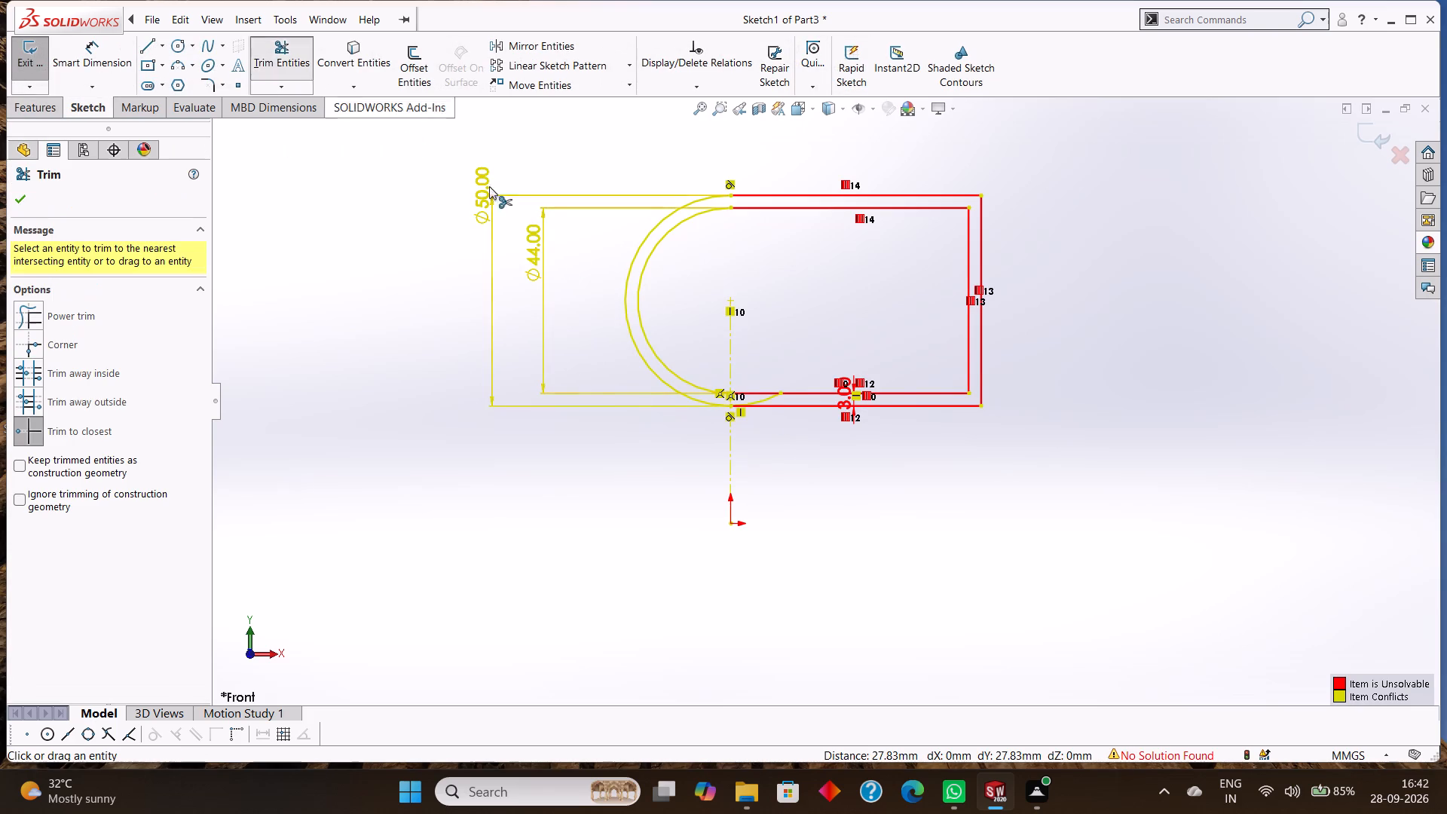
{"action": "scroll", "coordinate": [736, 392], "scroll_direction": "down", "scroll_amount": 4}
{"action": "left_click", "coordinate": [824, 410]}
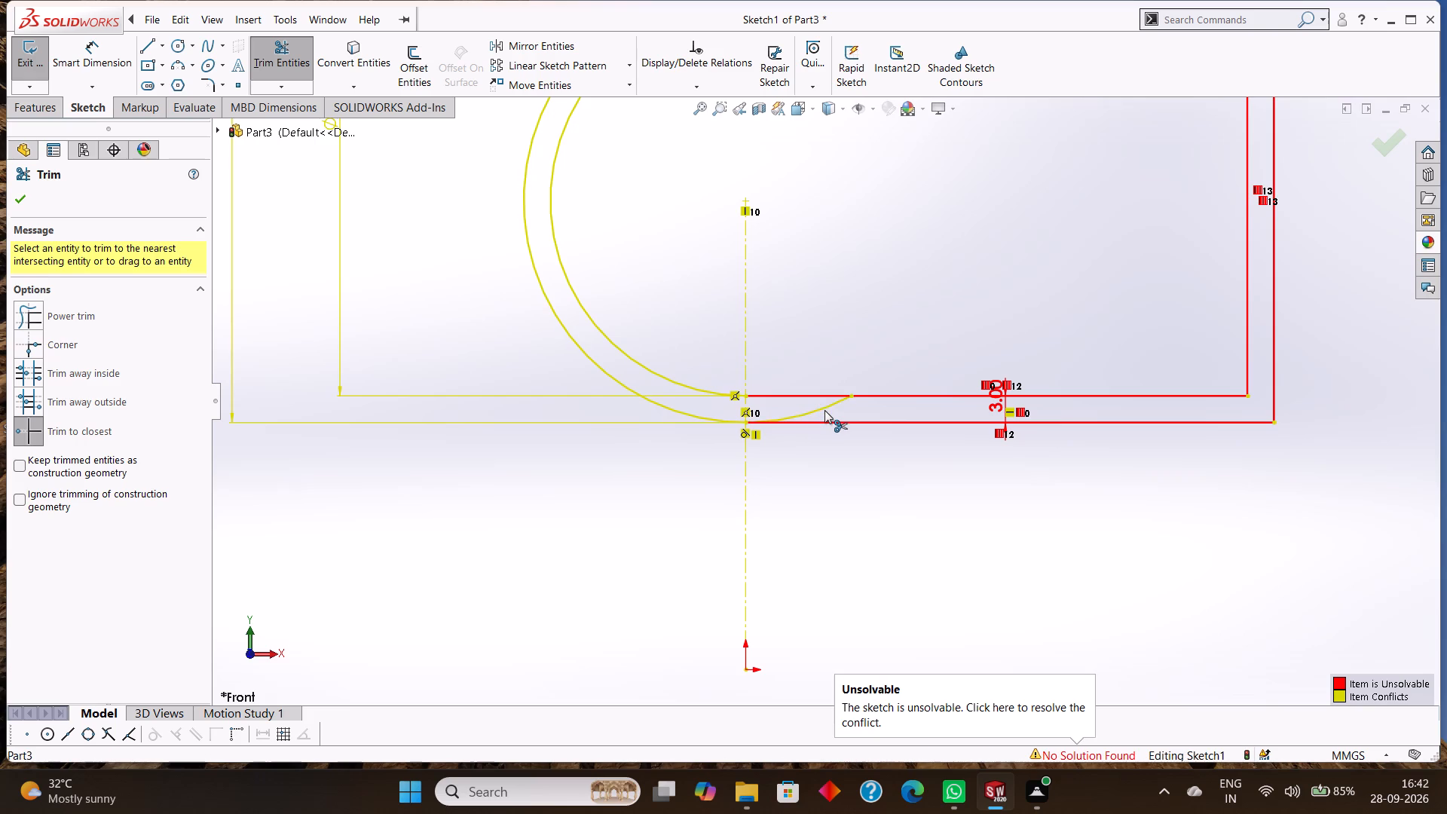
{"action": "left_click", "coordinate": [22, 189]}
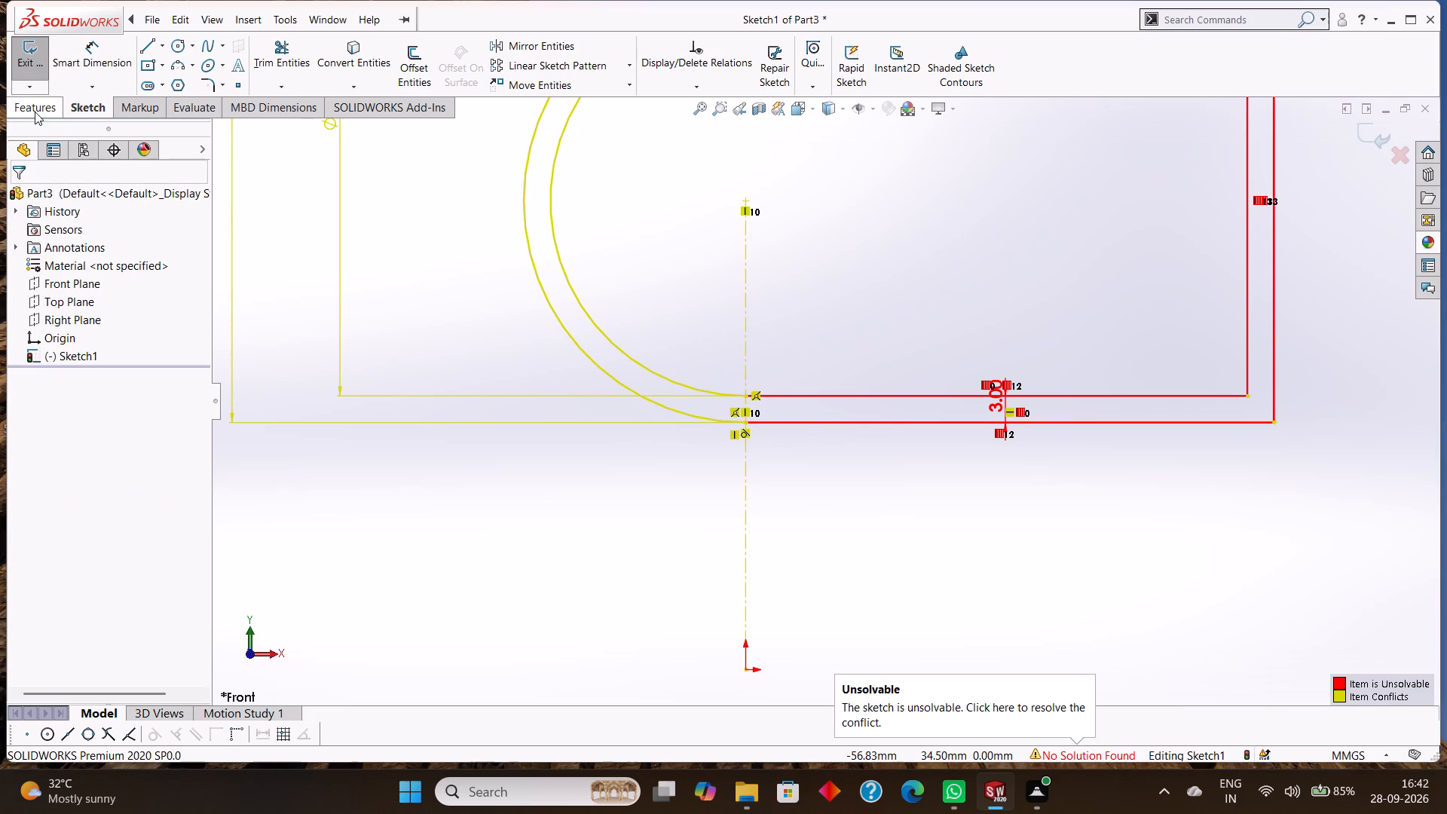
Diagnose the sketch conflicts and accept the SketchXpert solution that deletes Tangent11 and the inner arc's Diameter6 dimension.
{"action": "left_click", "coordinate": [35, 106]}
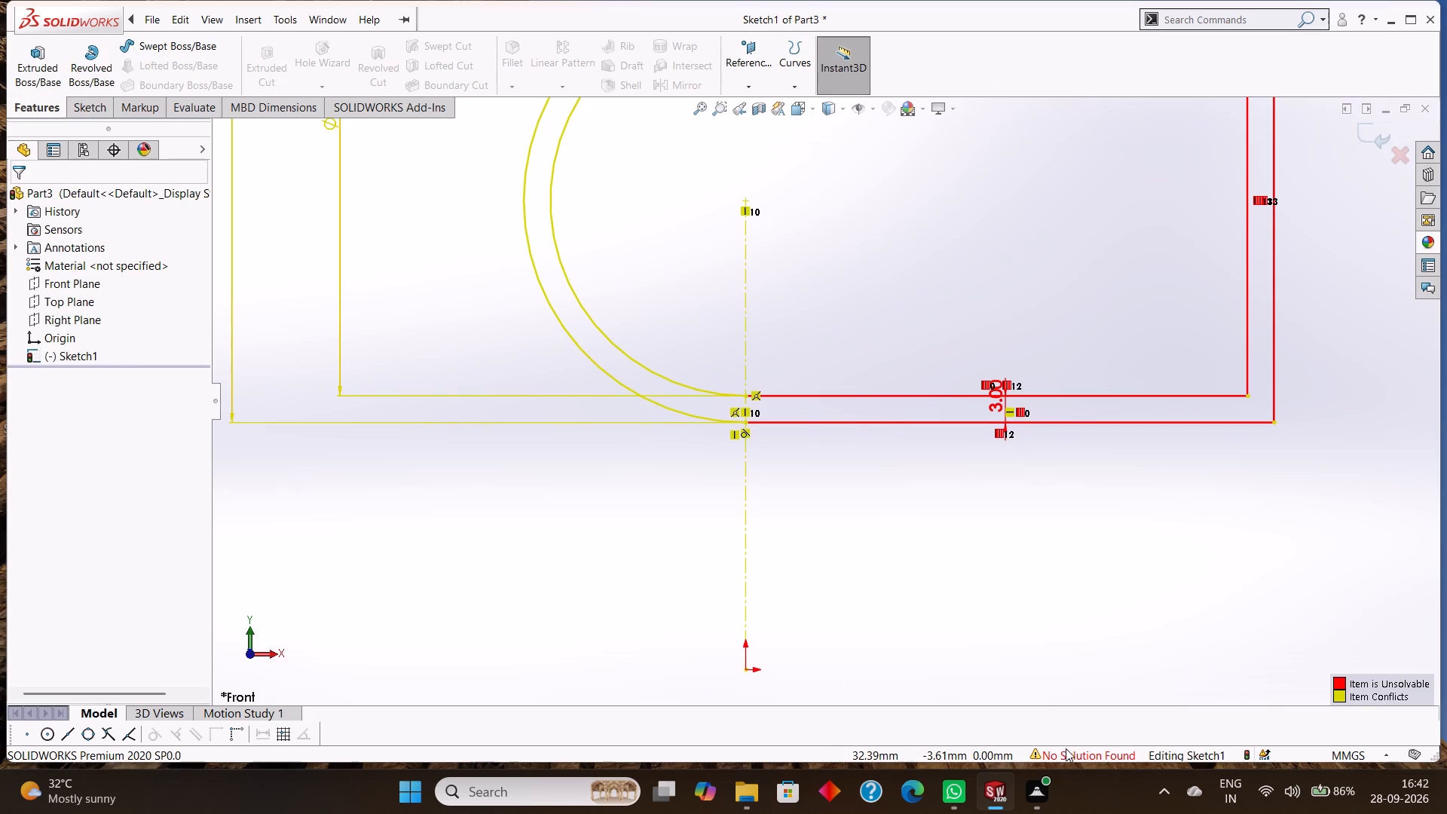
{"action": "left_click", "coordinate": [1067, 754]}
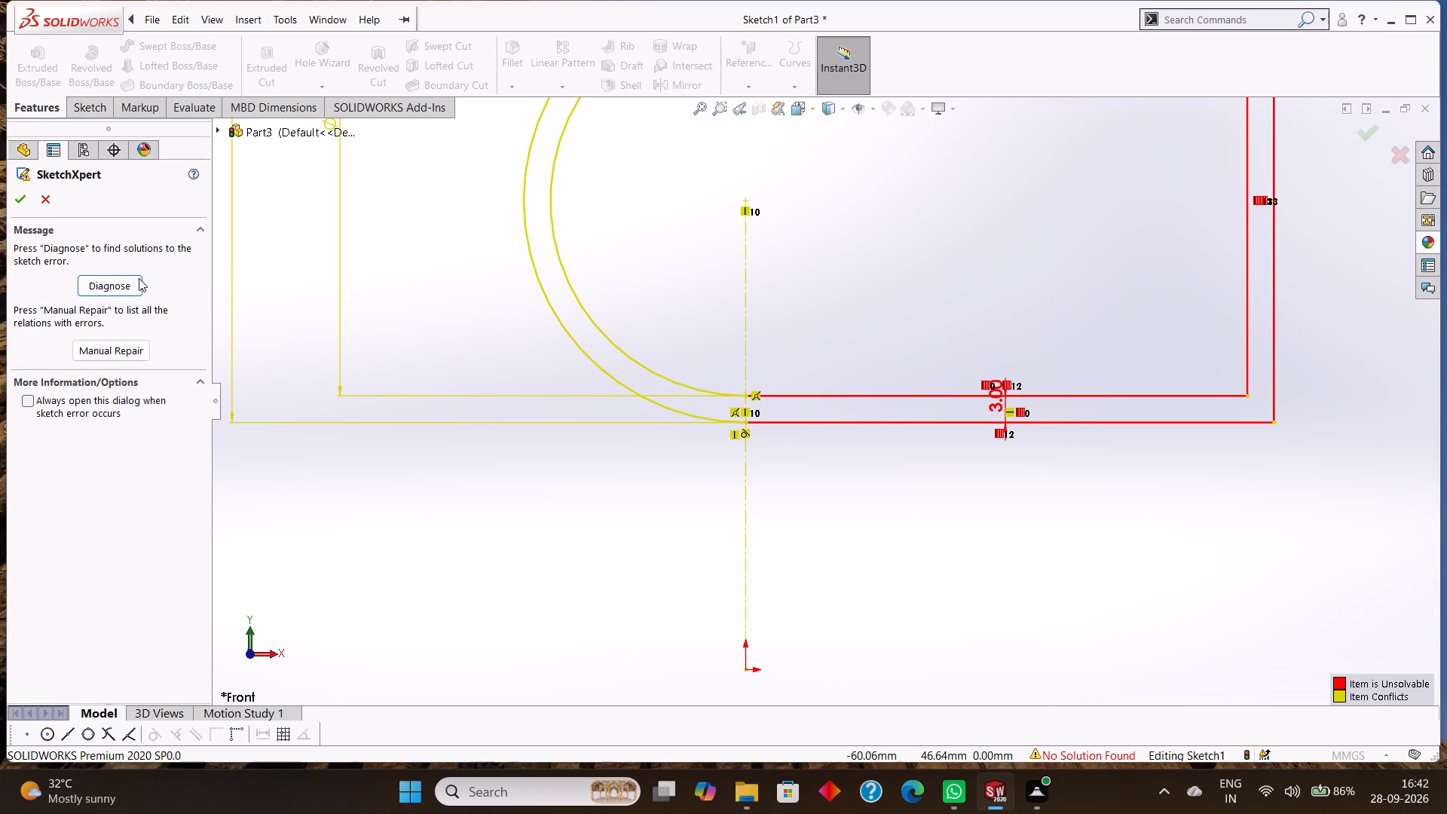
{"action": "left_click", "coordinate": [125, 286]}
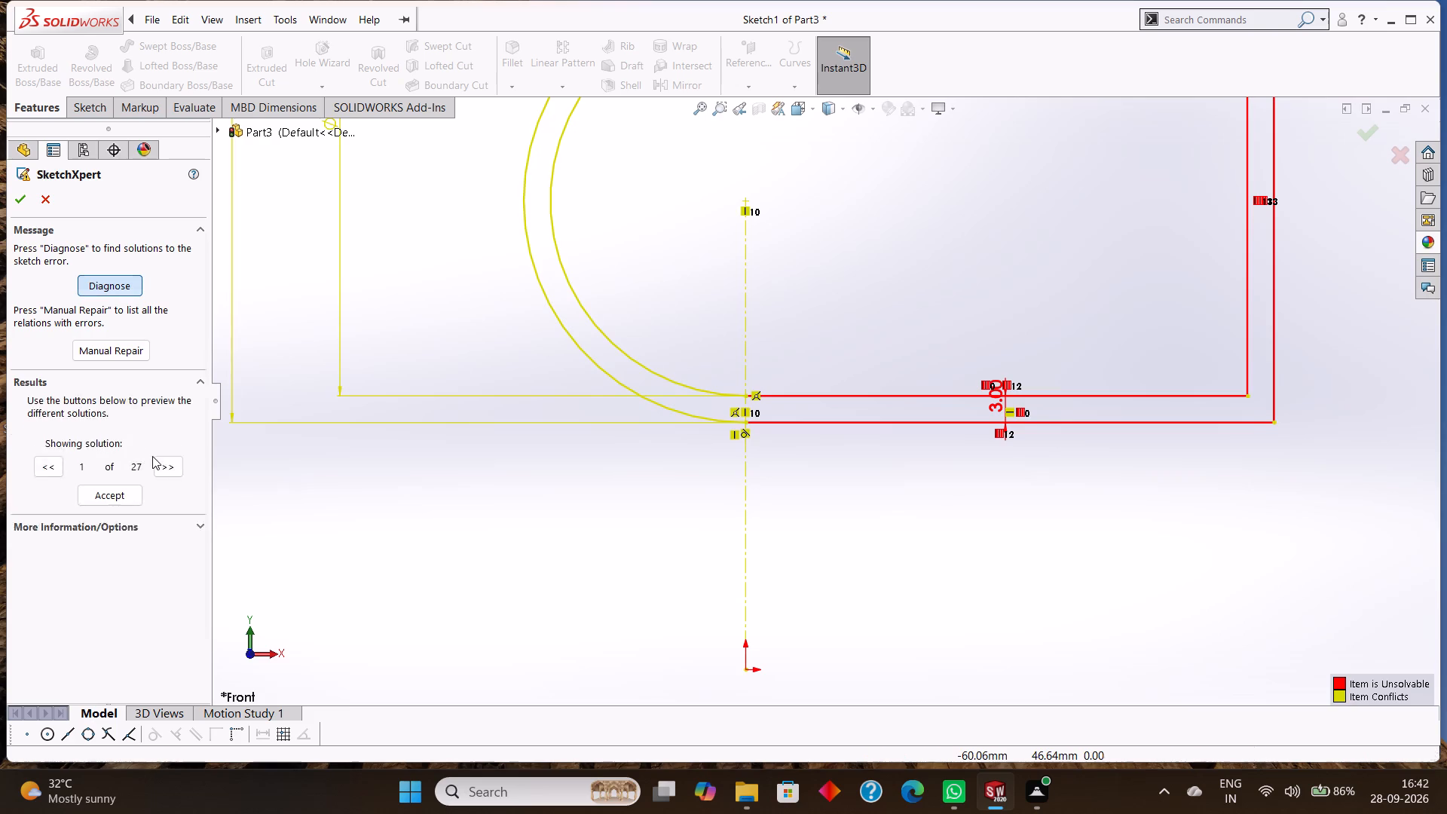
{"action": "left_click", "coordinate": [152, 456]}
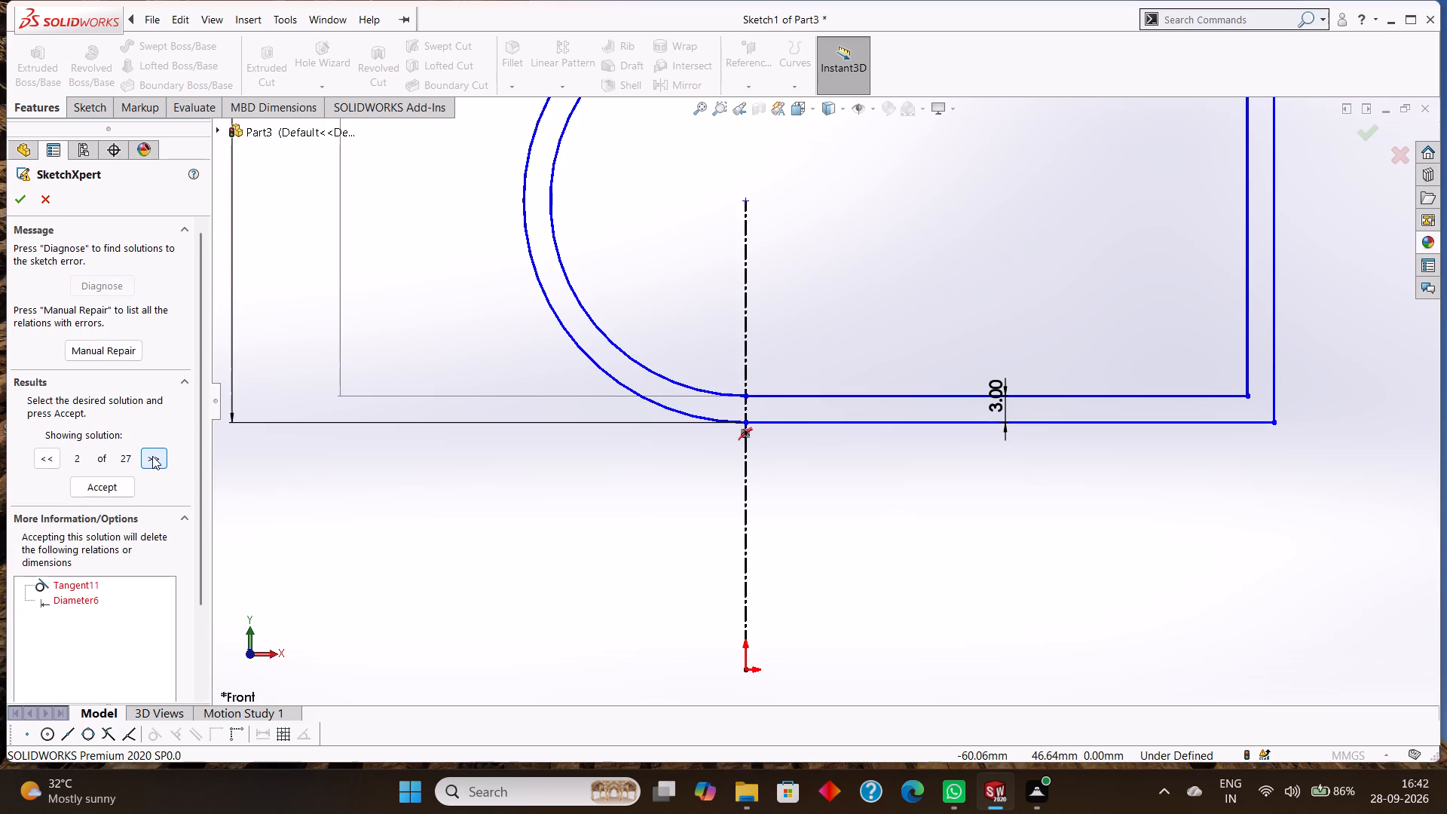
{"action": "scroll", "coordinate": [152, 456], "scroll_direction": "up", "scroll_amount": 2}
{"action": "scroll", "coordinate": [696, 485], "scroll_direction": "up", "scroll_amount": 3}
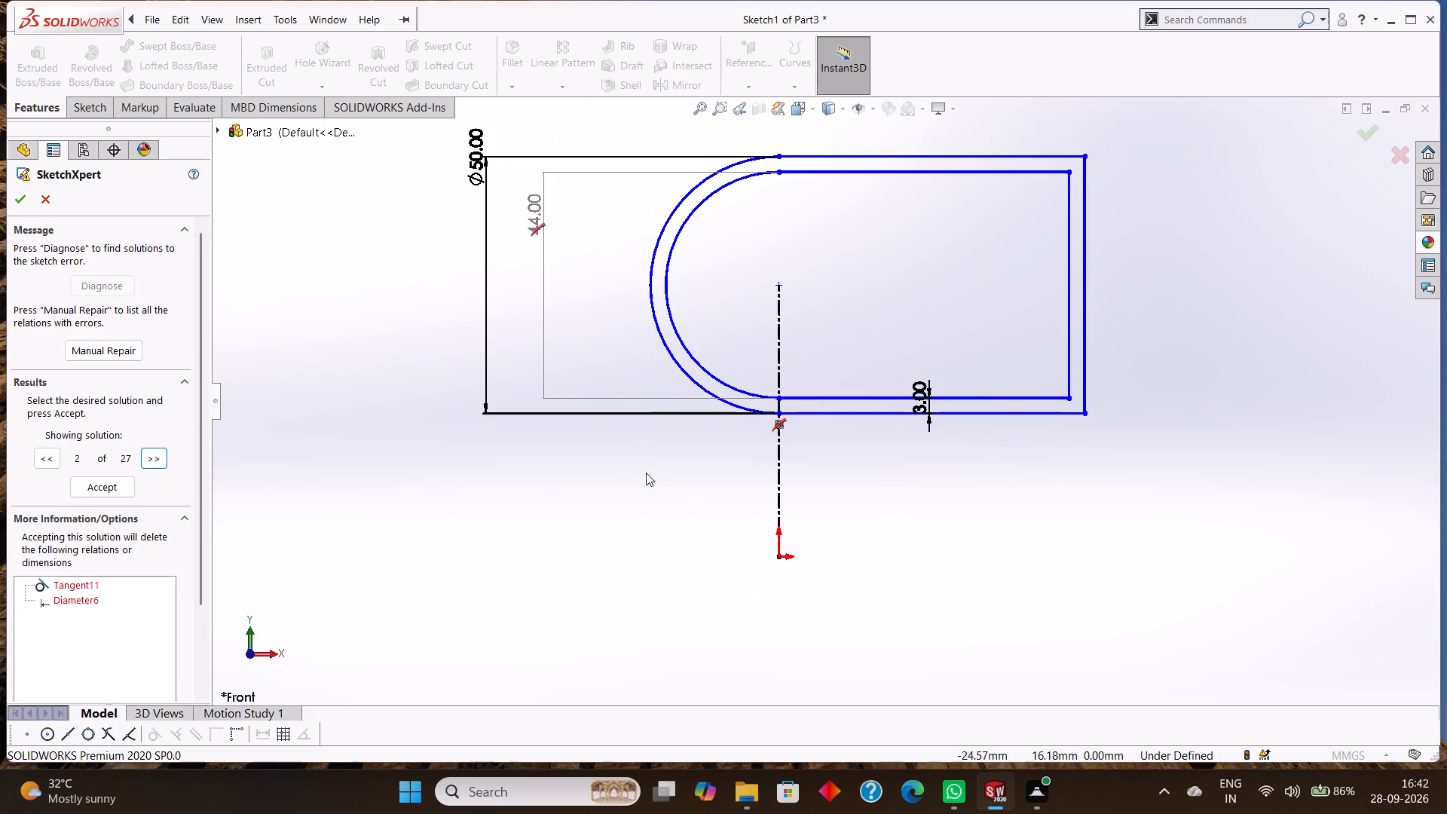
{"action": "left_click", "coordinate": [106, 491]}
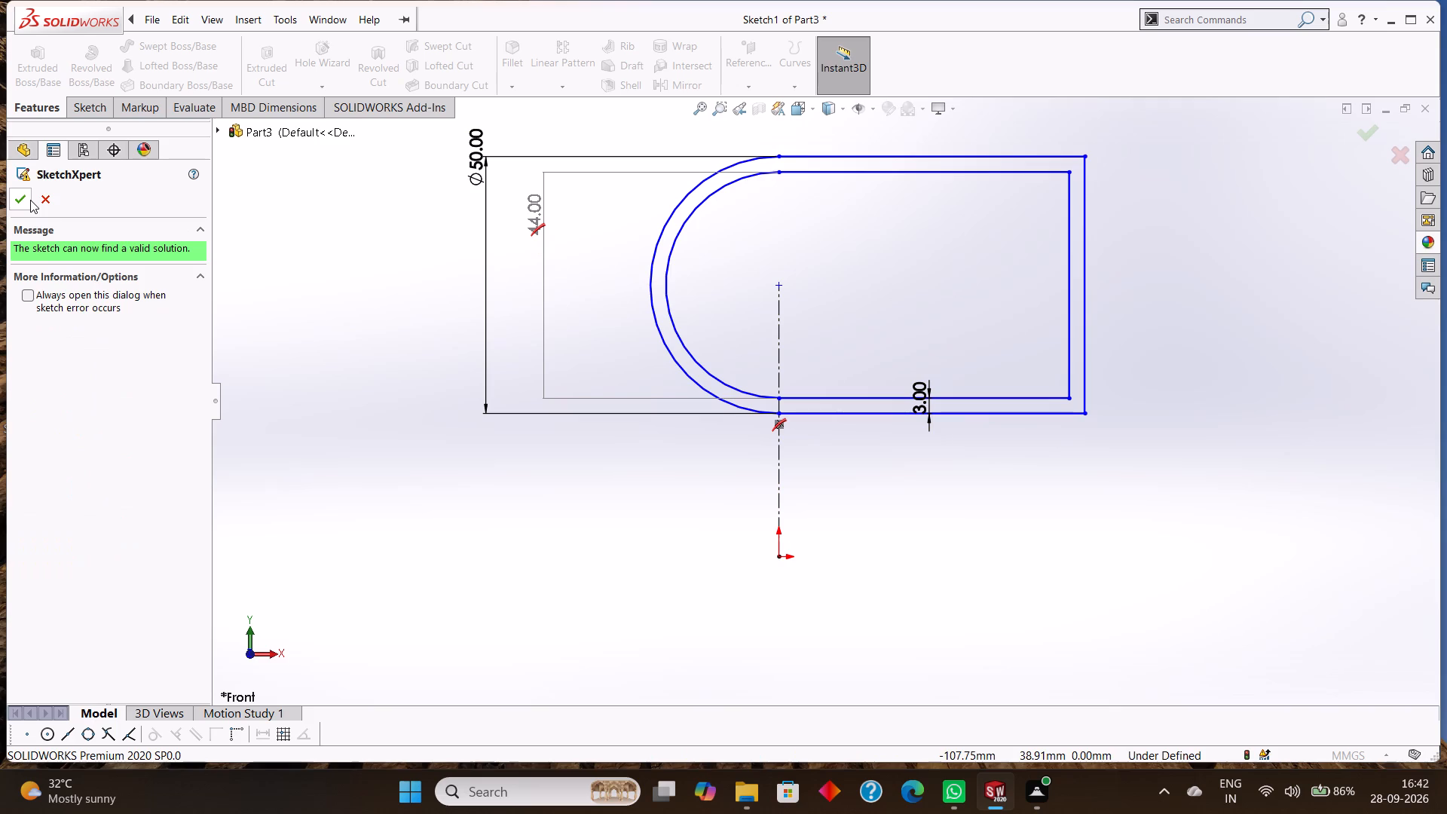
{"action": "left_click", "coordinate": [23, 197]}
{"action": "scroll", "coordinate": [776, 322], "scroll_direction": "up", "scroll_amount": 1}
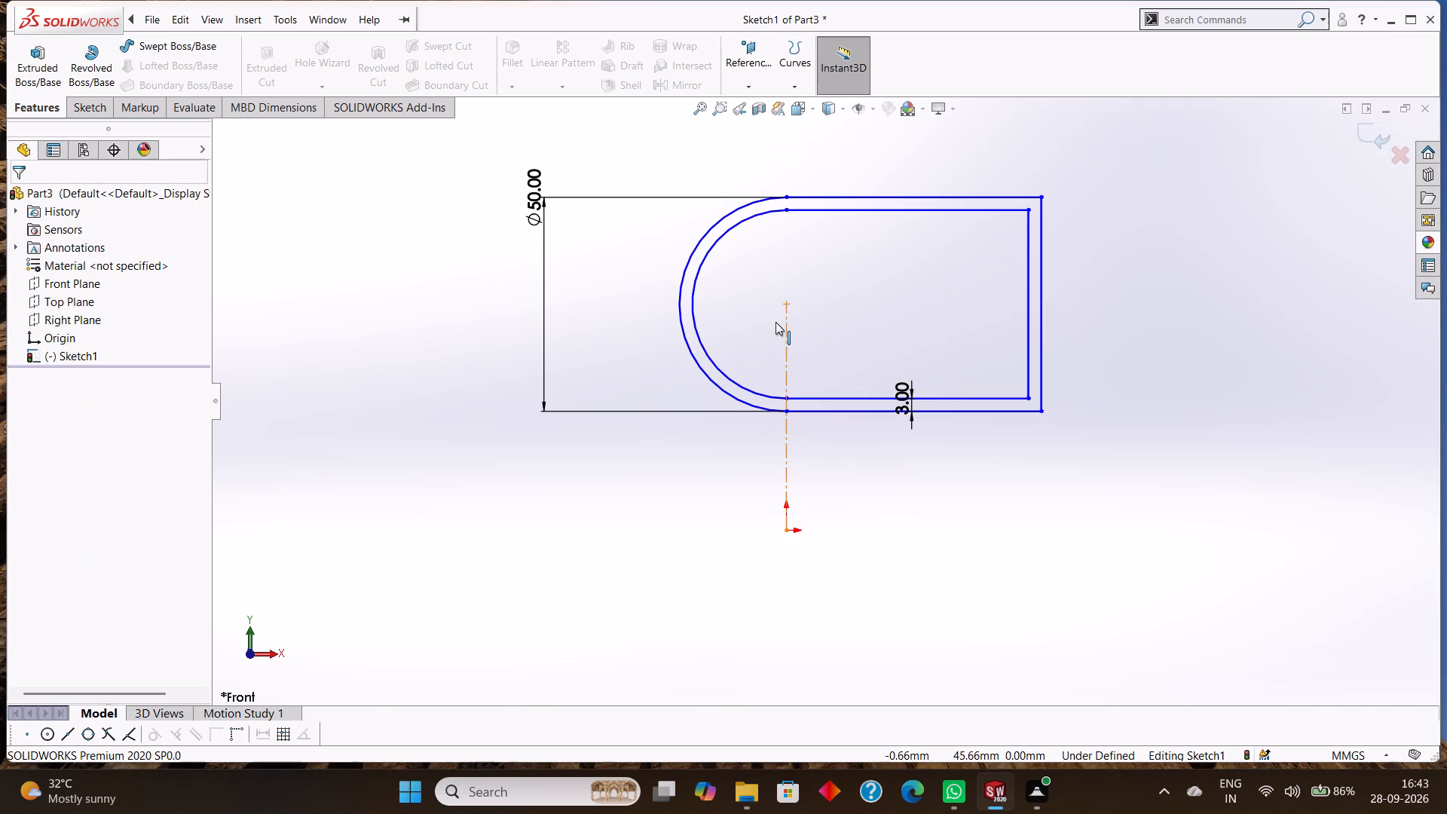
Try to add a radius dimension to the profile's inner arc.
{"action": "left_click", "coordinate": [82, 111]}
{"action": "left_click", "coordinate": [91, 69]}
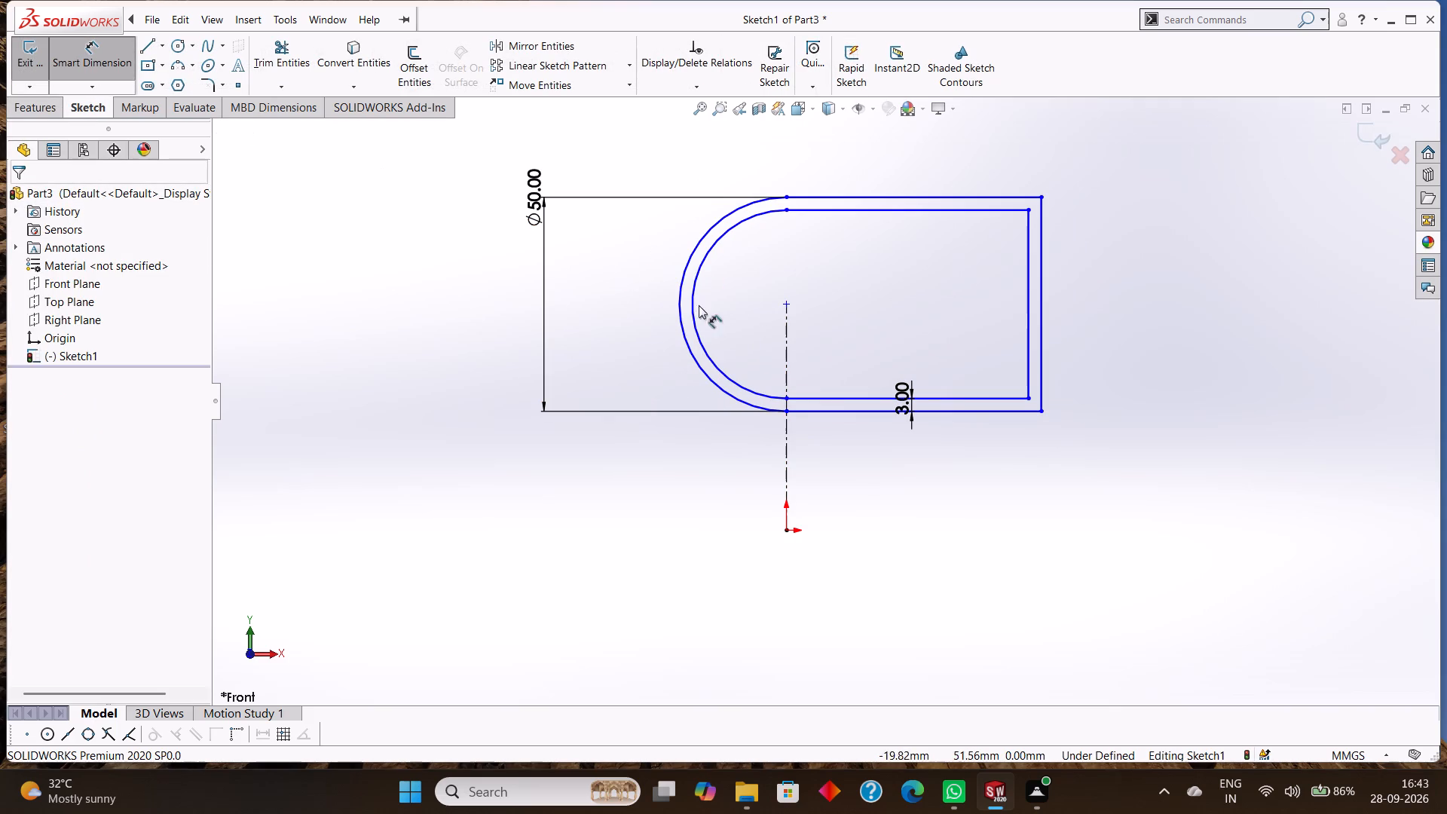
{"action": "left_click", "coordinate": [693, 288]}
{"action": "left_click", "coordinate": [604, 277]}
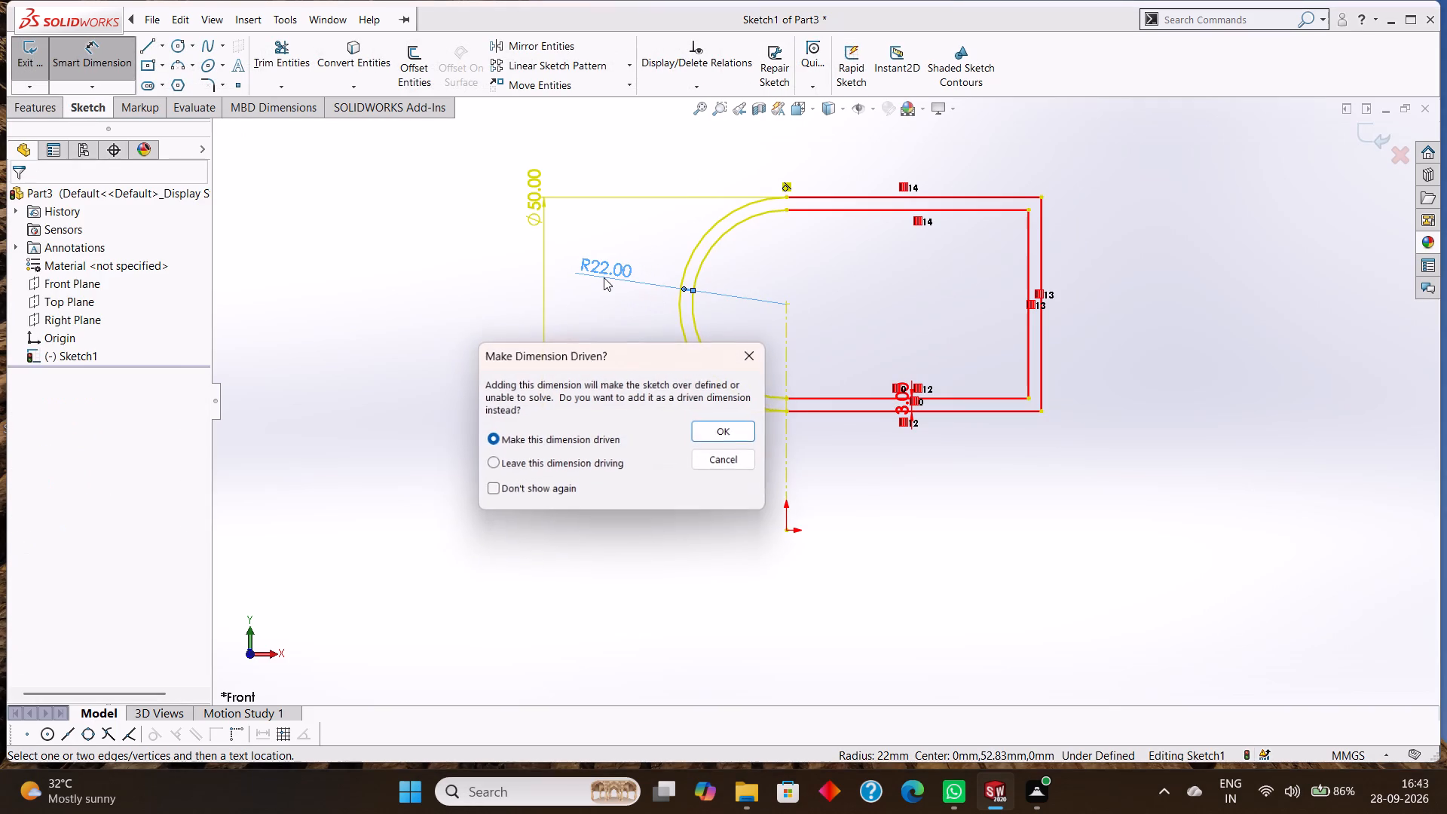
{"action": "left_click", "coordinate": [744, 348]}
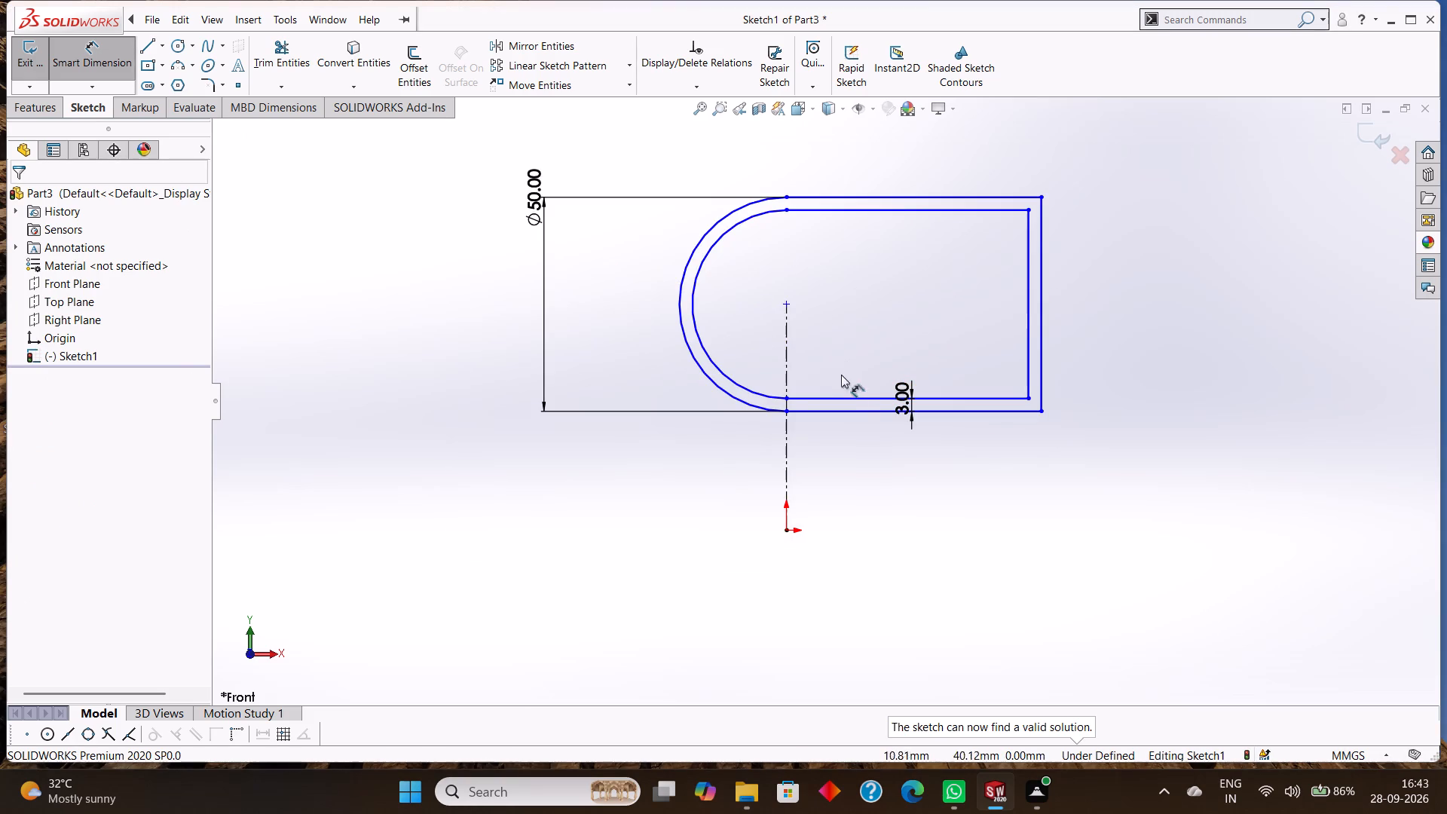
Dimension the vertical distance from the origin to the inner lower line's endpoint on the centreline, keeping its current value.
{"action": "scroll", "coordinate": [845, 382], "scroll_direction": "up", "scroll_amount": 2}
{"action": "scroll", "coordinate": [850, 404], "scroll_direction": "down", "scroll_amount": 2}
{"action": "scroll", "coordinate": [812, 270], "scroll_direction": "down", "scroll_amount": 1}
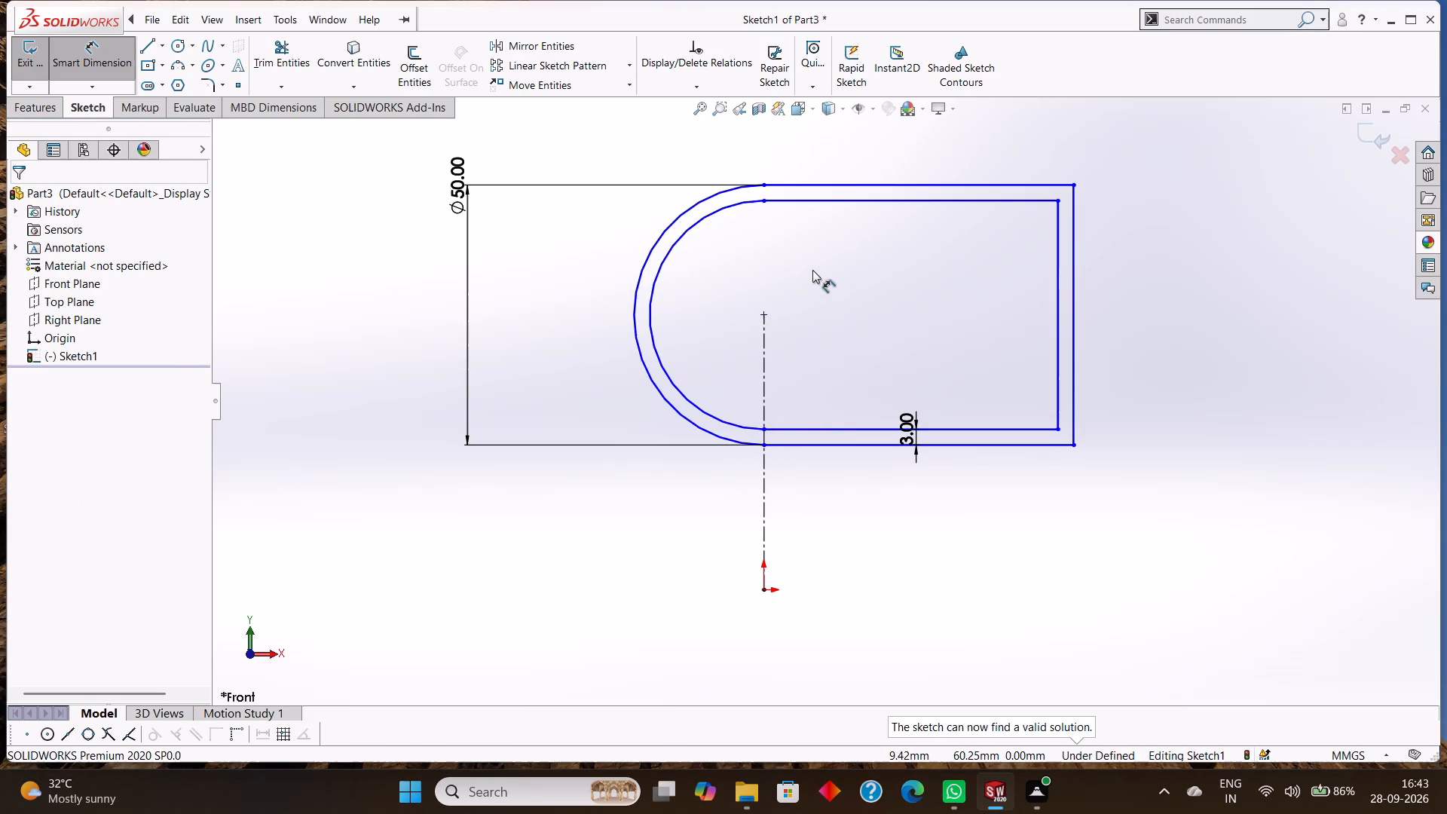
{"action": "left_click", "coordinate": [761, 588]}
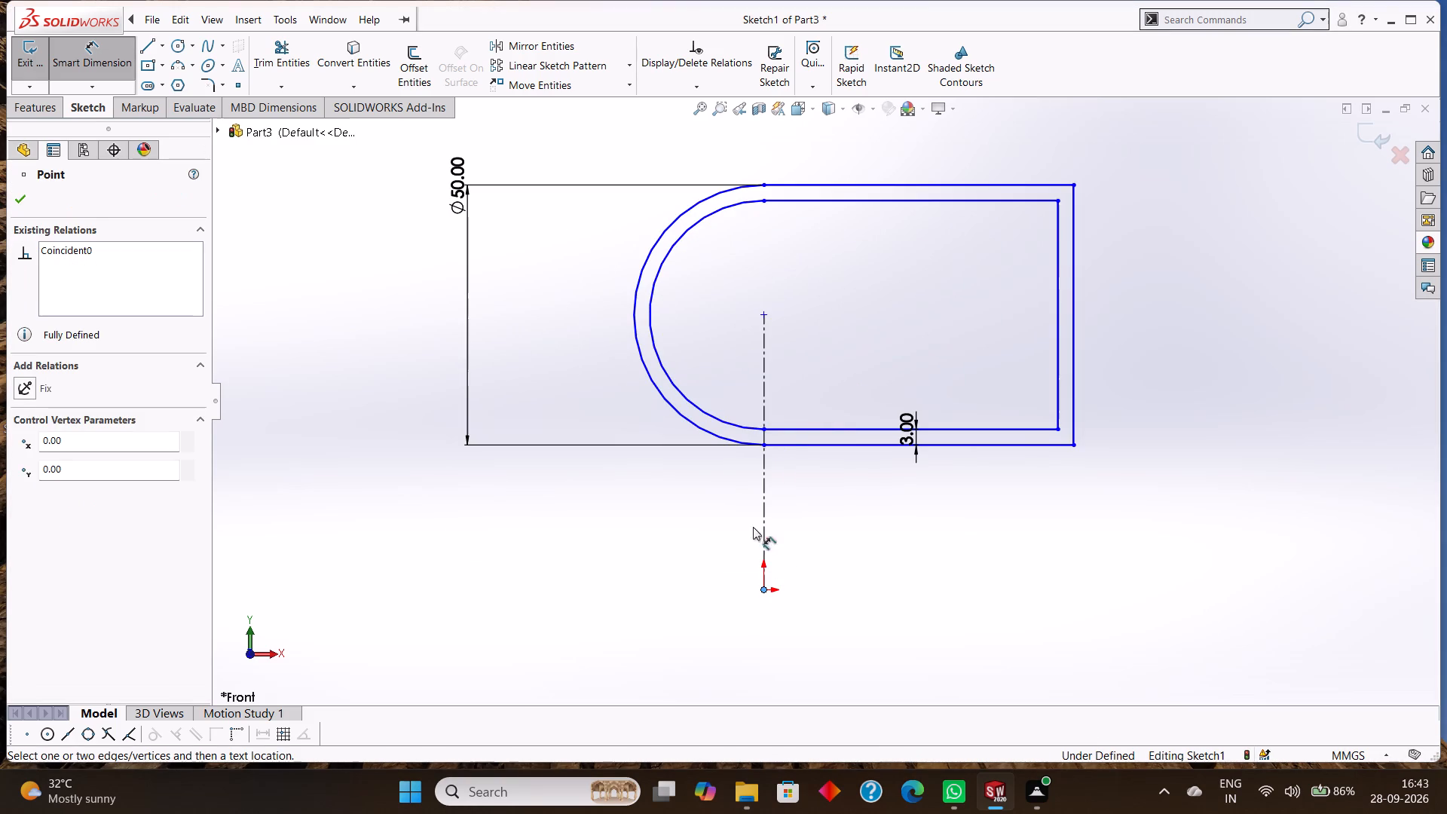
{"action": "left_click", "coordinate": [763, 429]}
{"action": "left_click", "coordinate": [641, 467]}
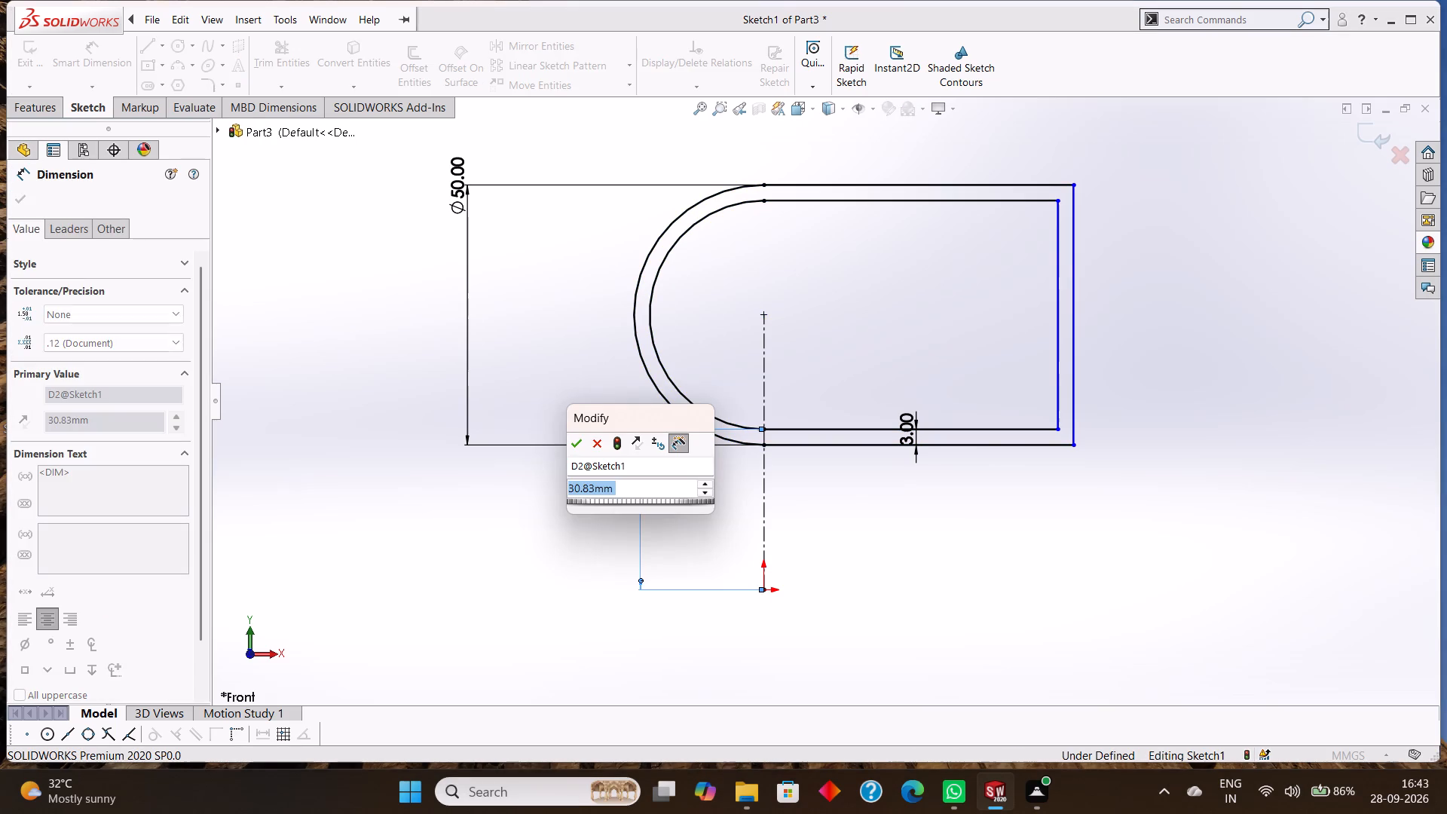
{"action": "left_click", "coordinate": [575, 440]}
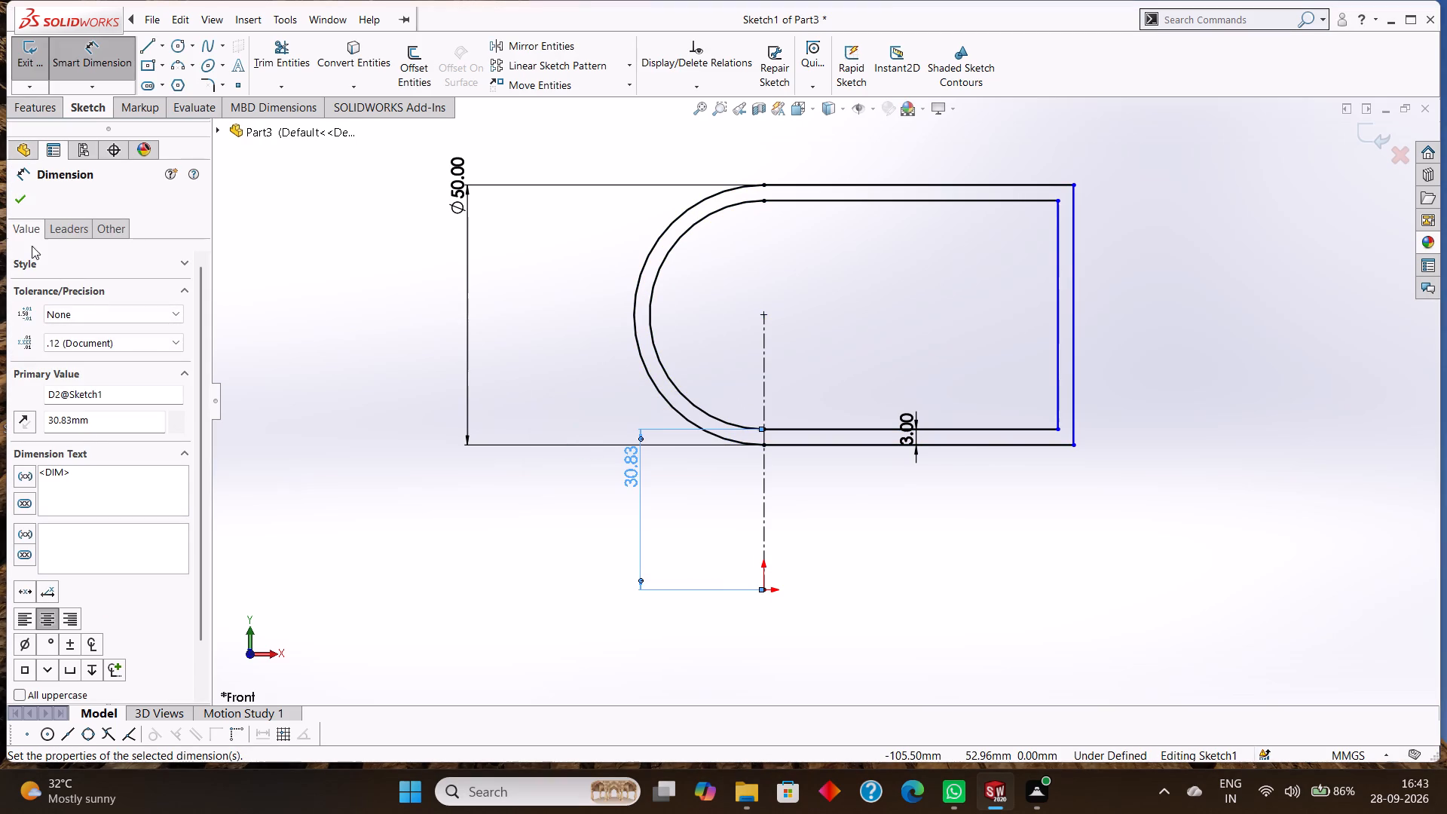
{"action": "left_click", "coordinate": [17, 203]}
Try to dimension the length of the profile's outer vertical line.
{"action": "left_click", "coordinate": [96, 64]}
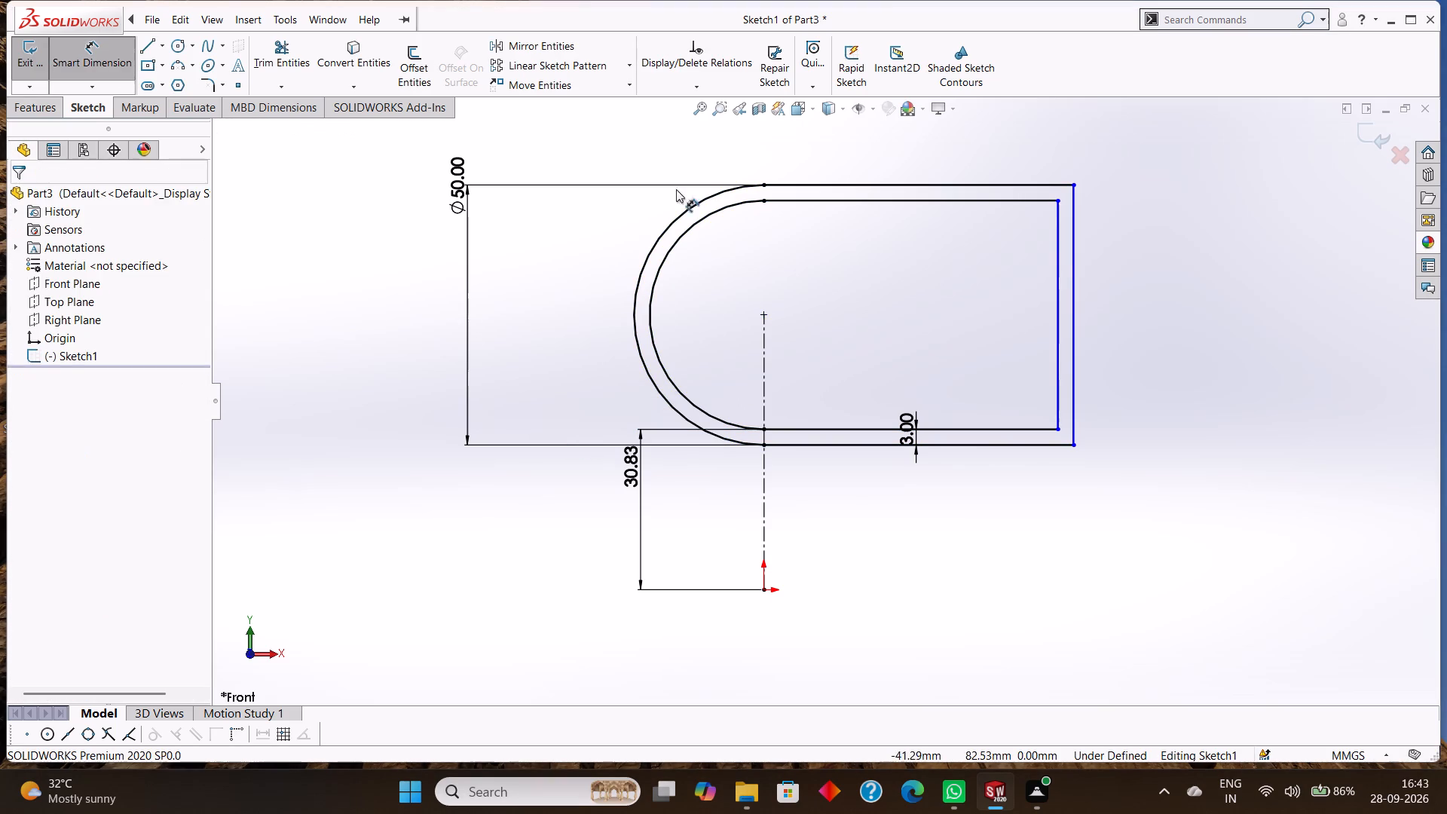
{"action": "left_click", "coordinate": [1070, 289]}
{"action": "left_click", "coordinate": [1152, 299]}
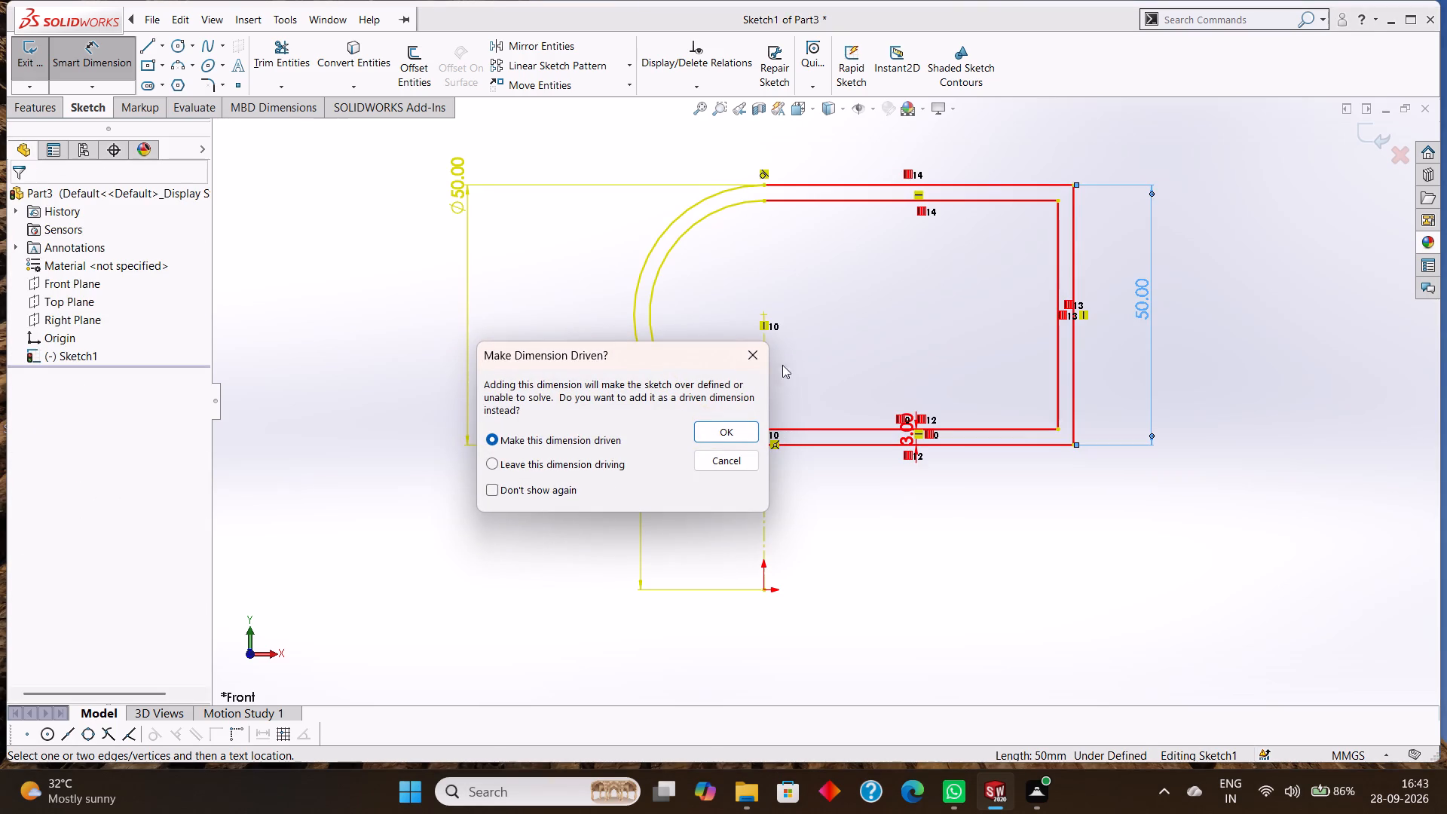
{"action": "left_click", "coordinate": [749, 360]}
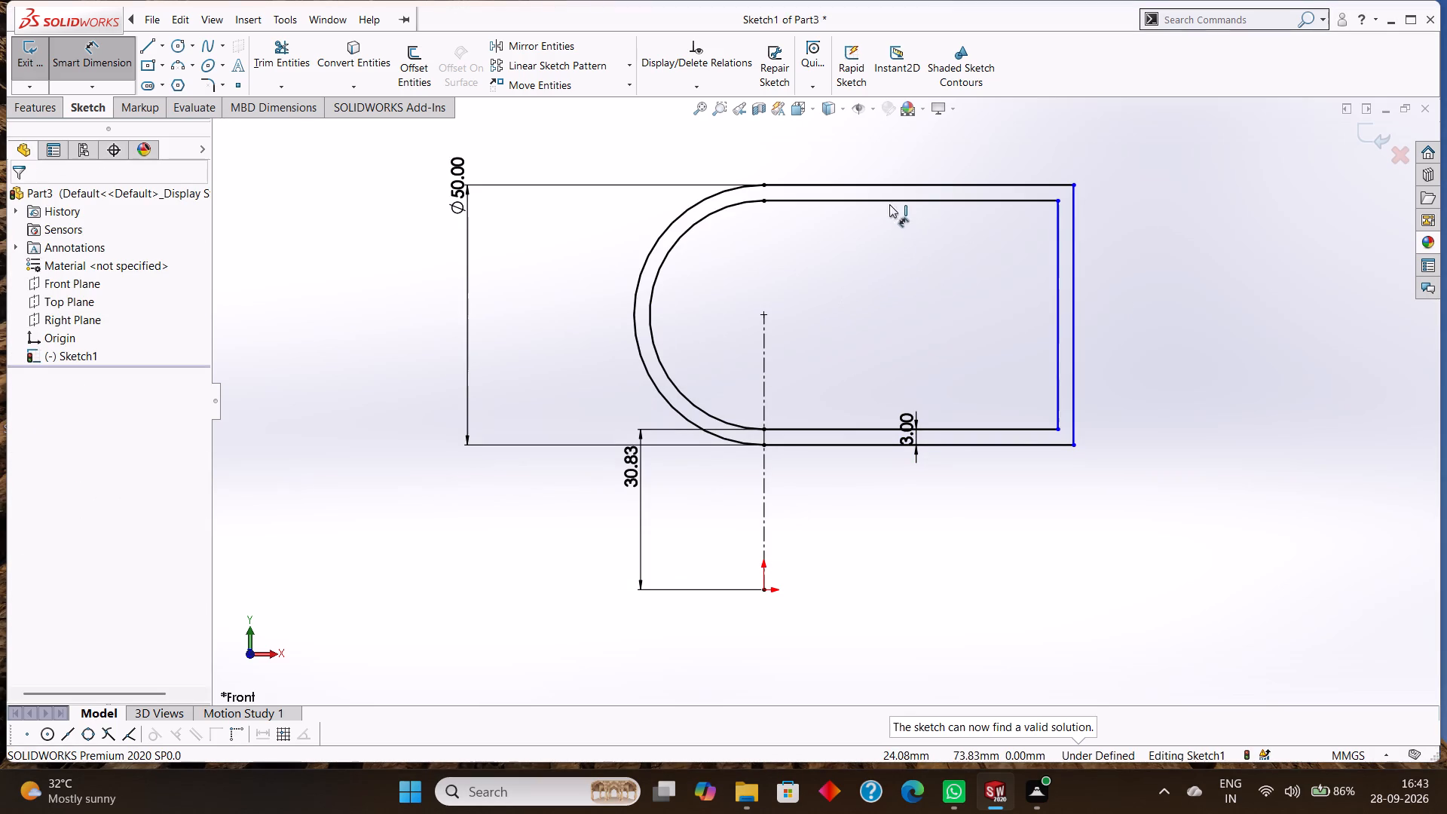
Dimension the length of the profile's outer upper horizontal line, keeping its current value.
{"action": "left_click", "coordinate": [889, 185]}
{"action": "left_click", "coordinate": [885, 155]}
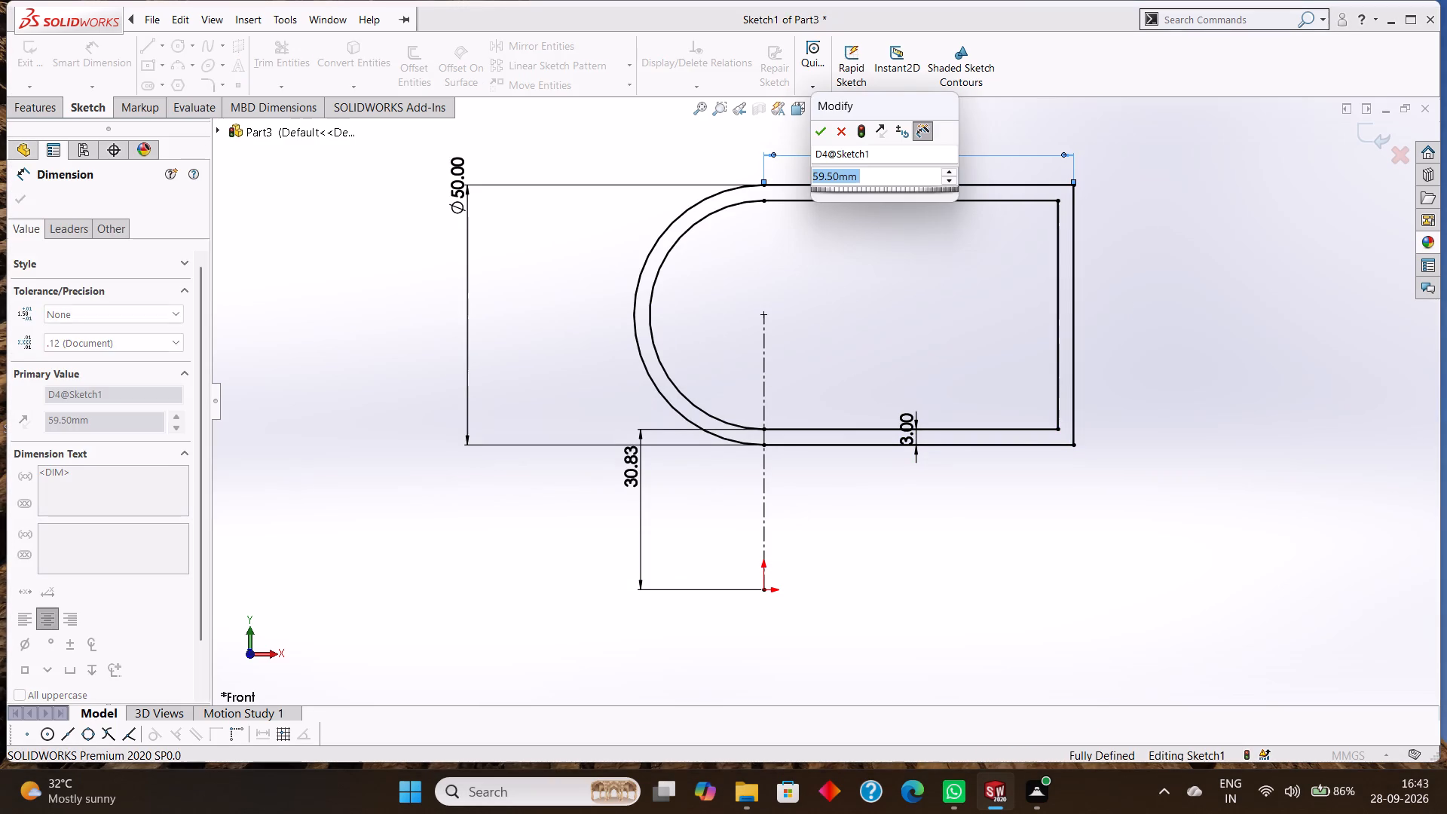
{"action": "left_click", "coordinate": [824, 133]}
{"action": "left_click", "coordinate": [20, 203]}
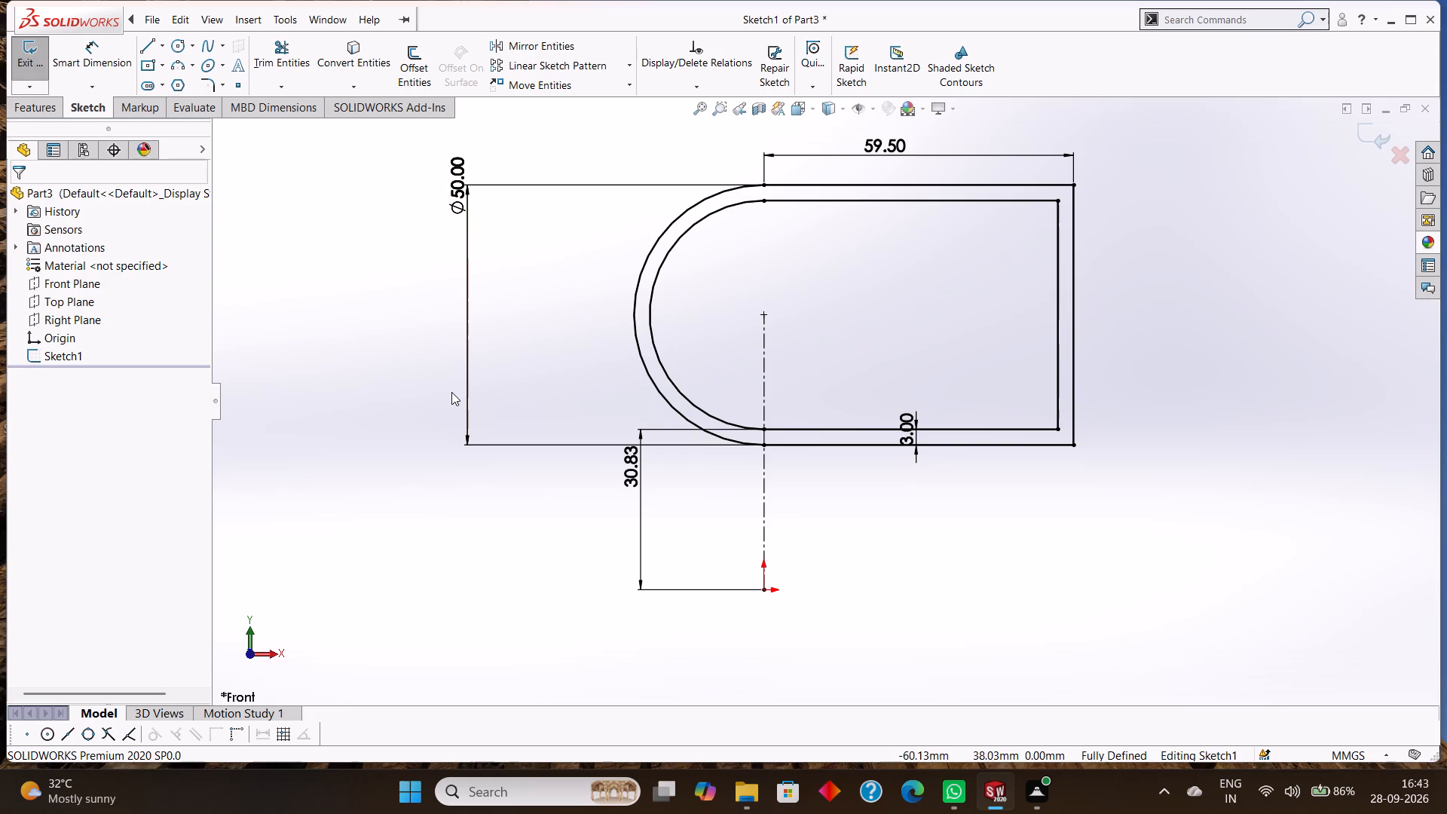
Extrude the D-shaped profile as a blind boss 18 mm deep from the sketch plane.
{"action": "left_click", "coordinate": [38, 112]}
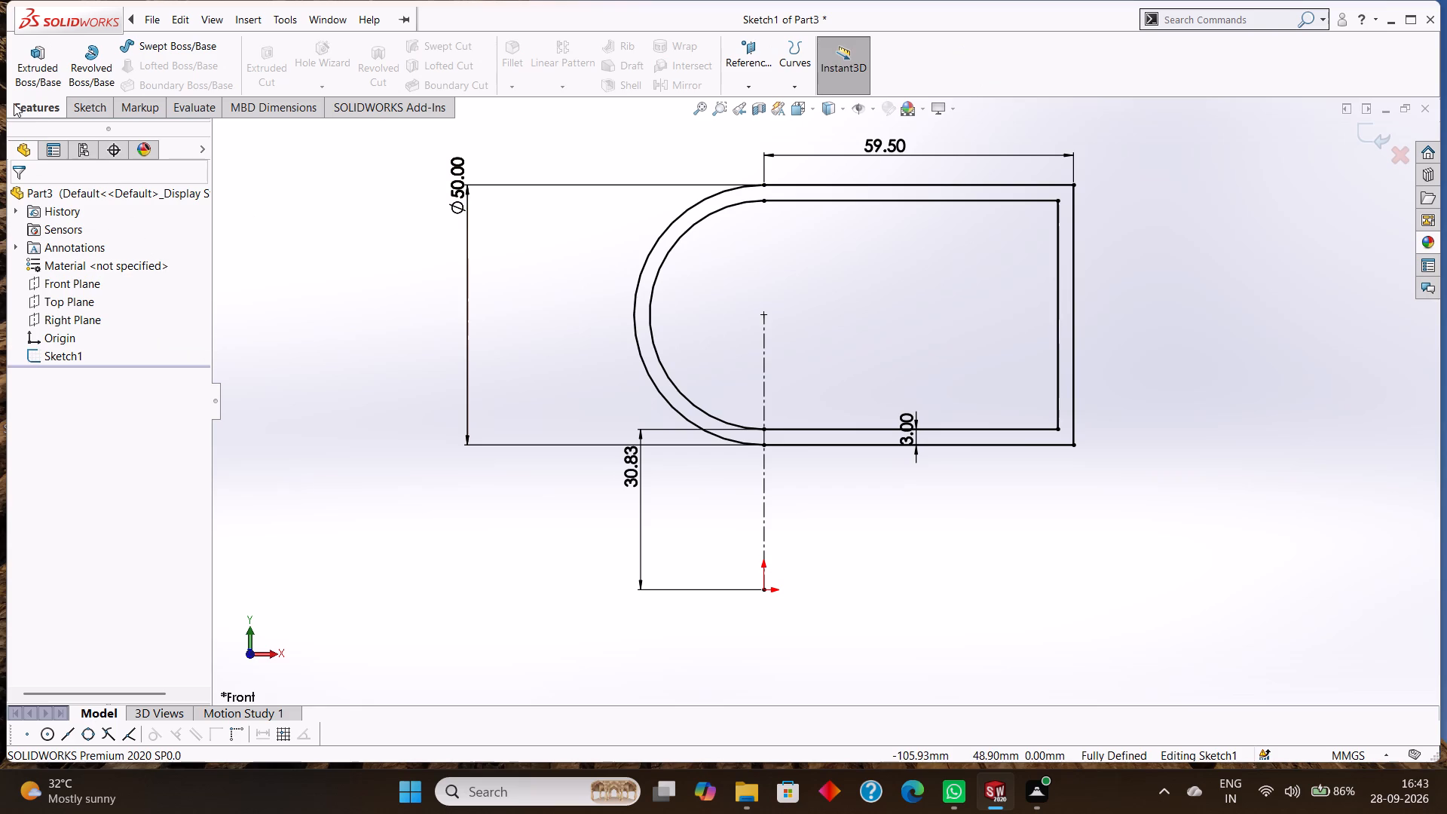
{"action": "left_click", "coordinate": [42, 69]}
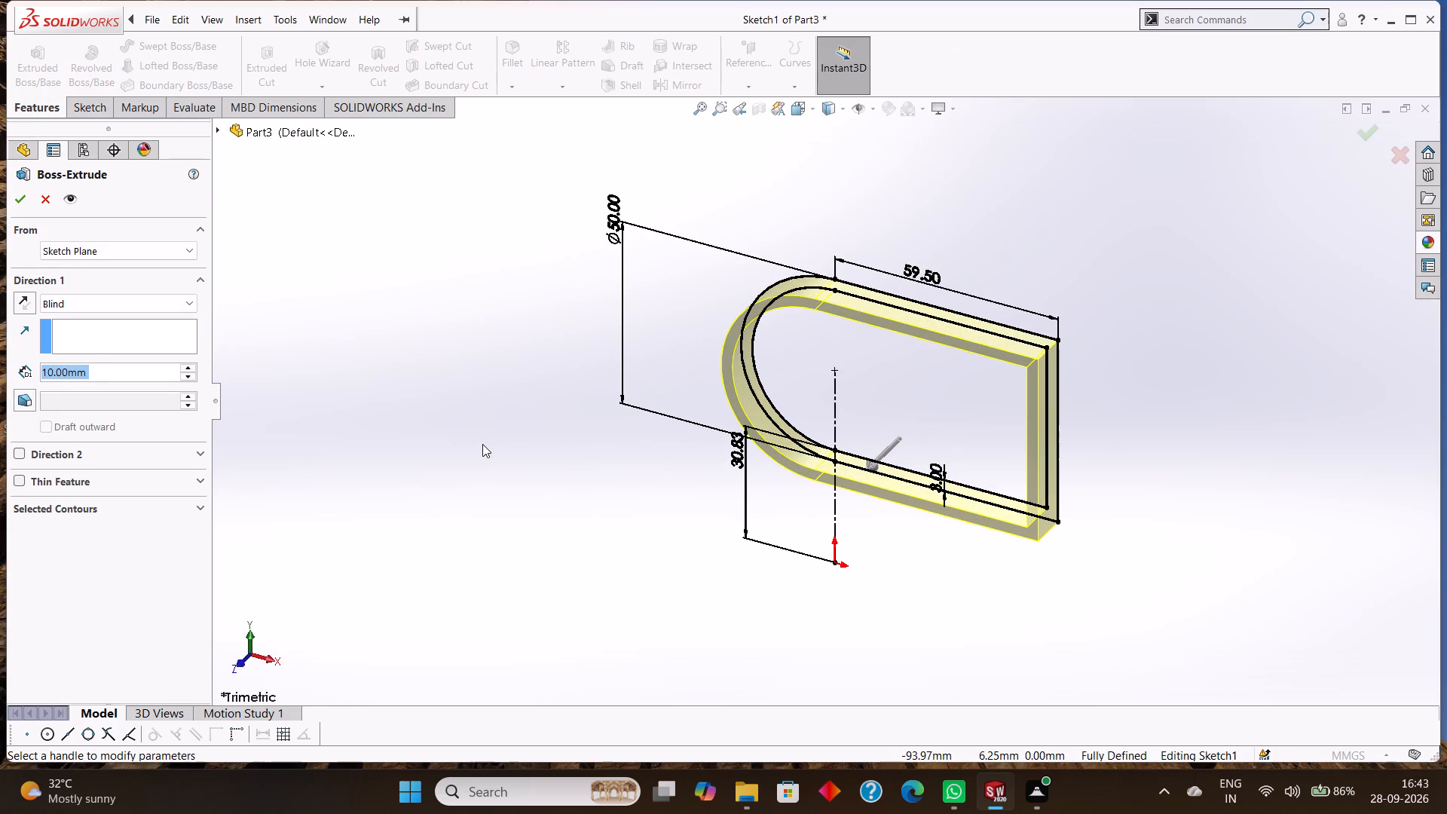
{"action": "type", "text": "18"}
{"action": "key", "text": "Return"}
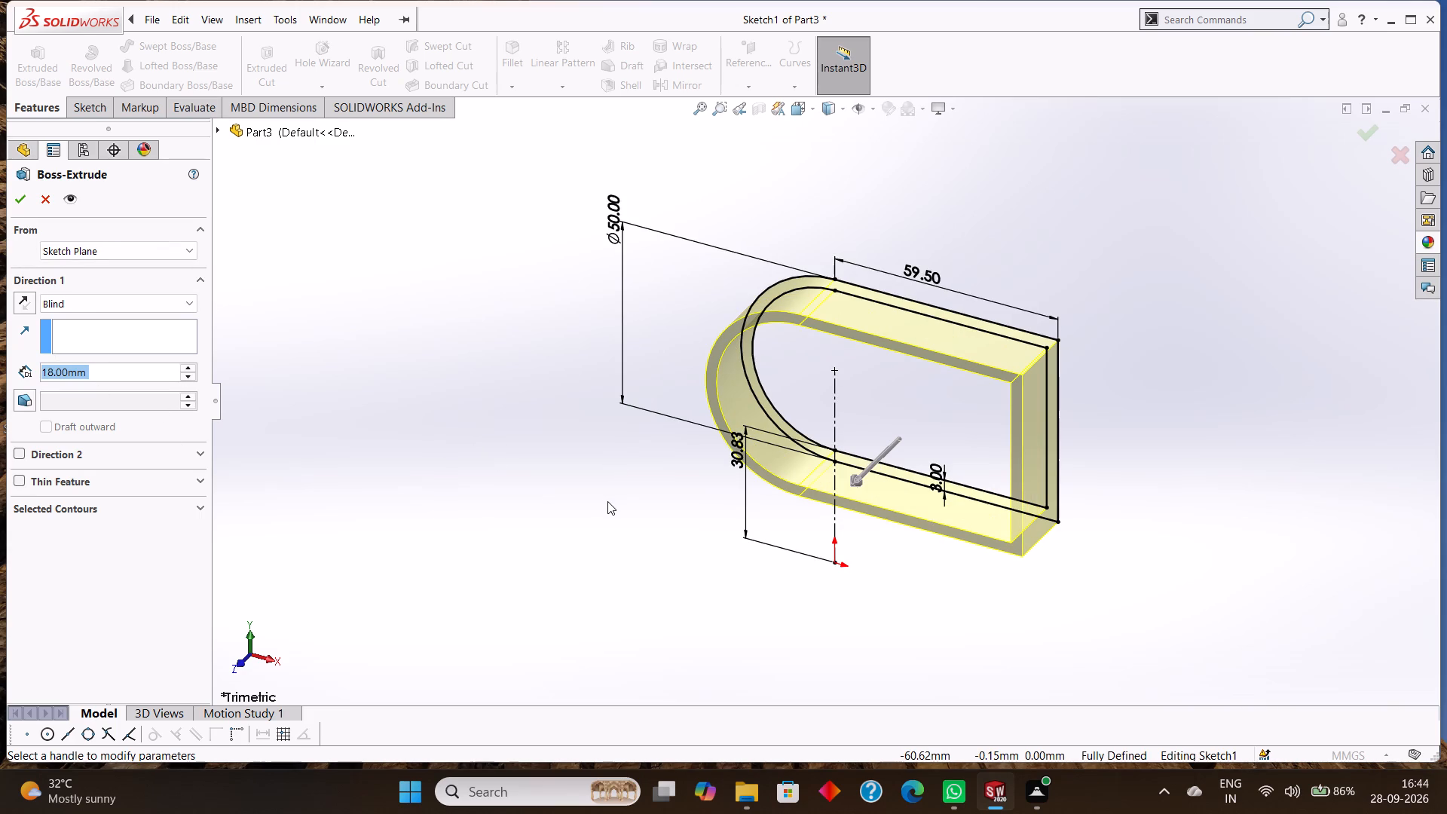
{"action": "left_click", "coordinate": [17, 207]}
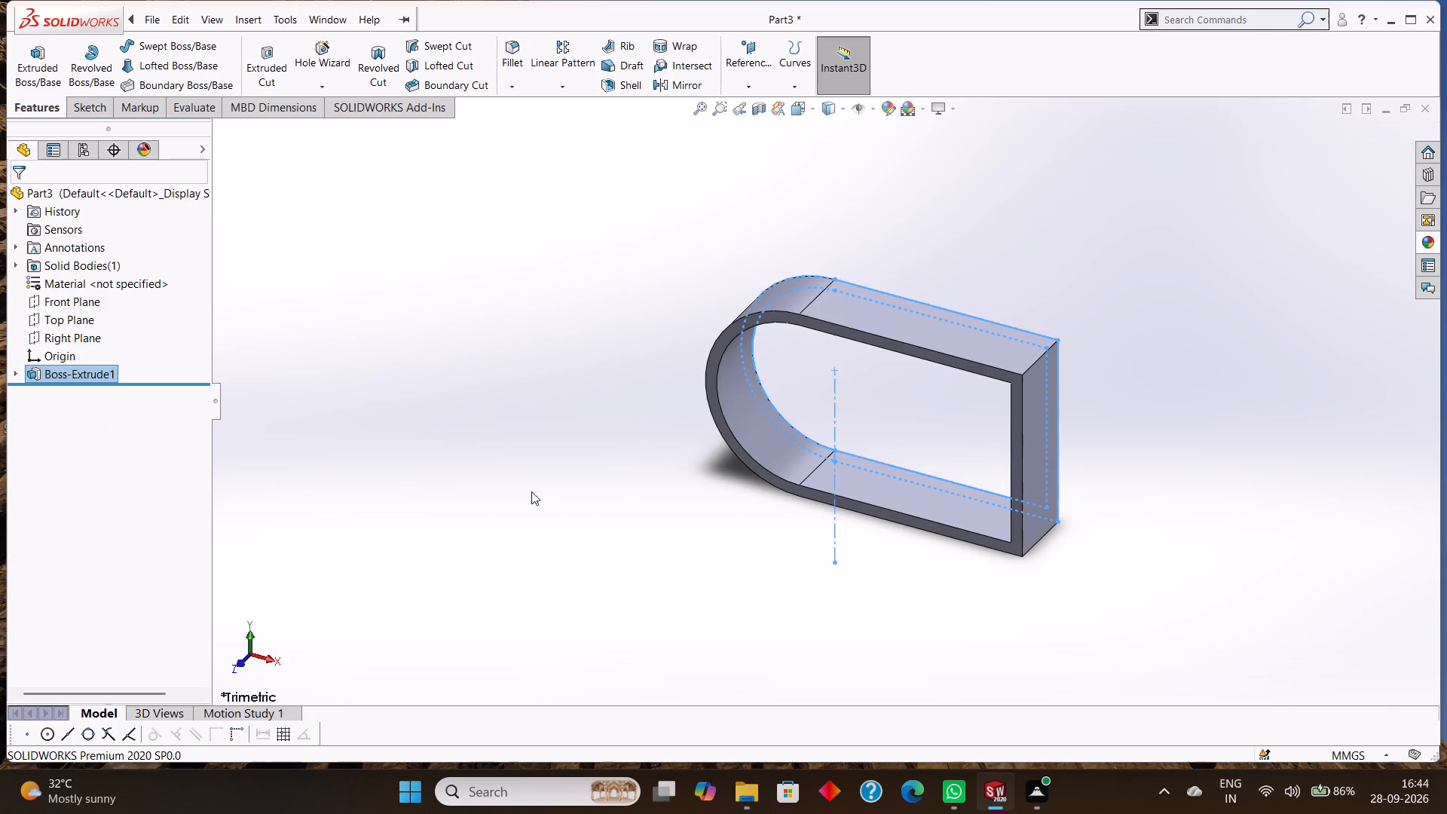
Examine the extruded D-shaped ring and its walls from several angles.
{"action": "left_click", "coordinate": [553, 512]}
{"action": "middle_click_drag", "start_coordinate": [796, 656], "coordinate": [859, 384]}
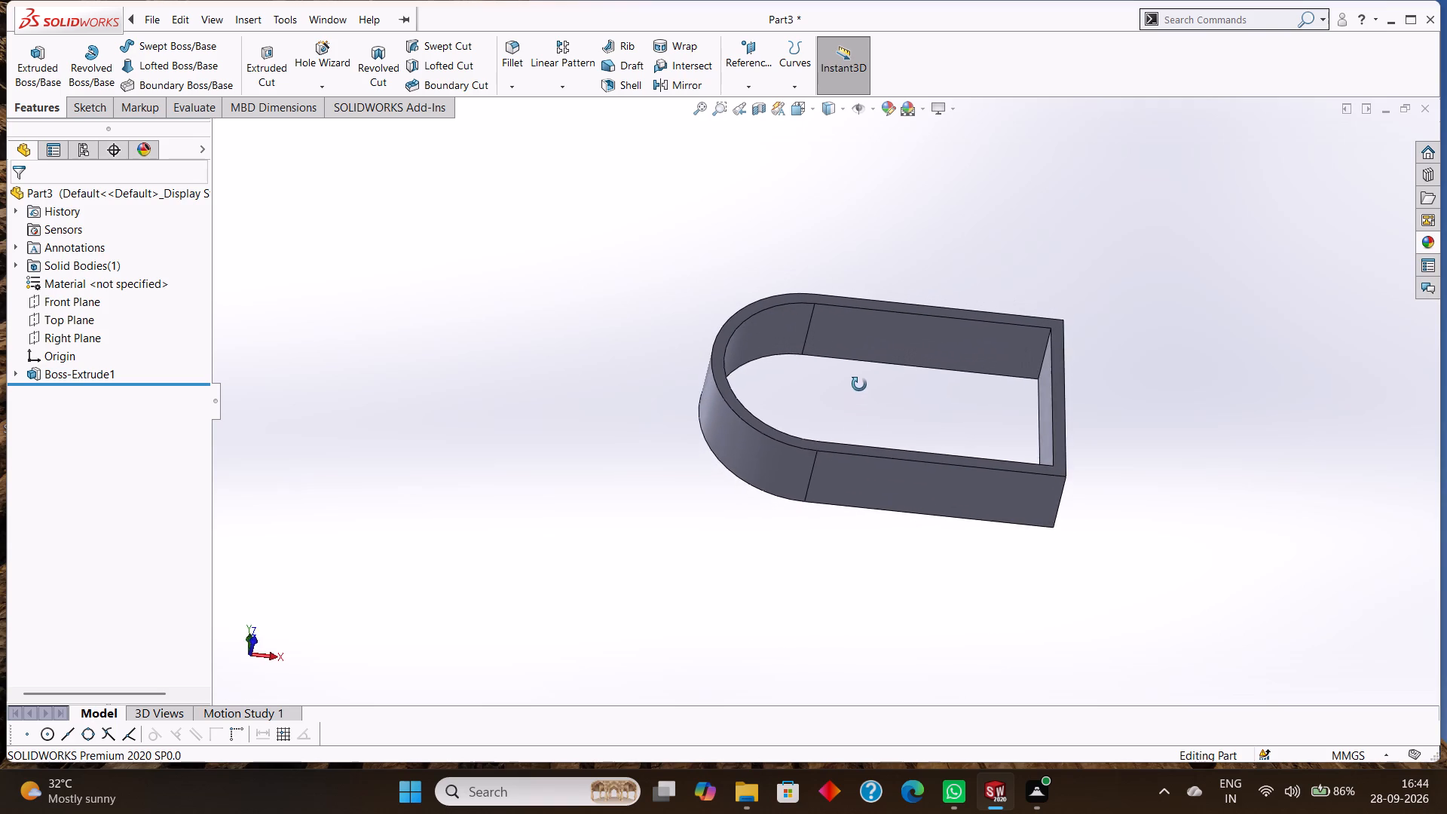
{"action": "middle_click_drag", "start_coordinate": [859, 384], "coordinate": [880, 542]}
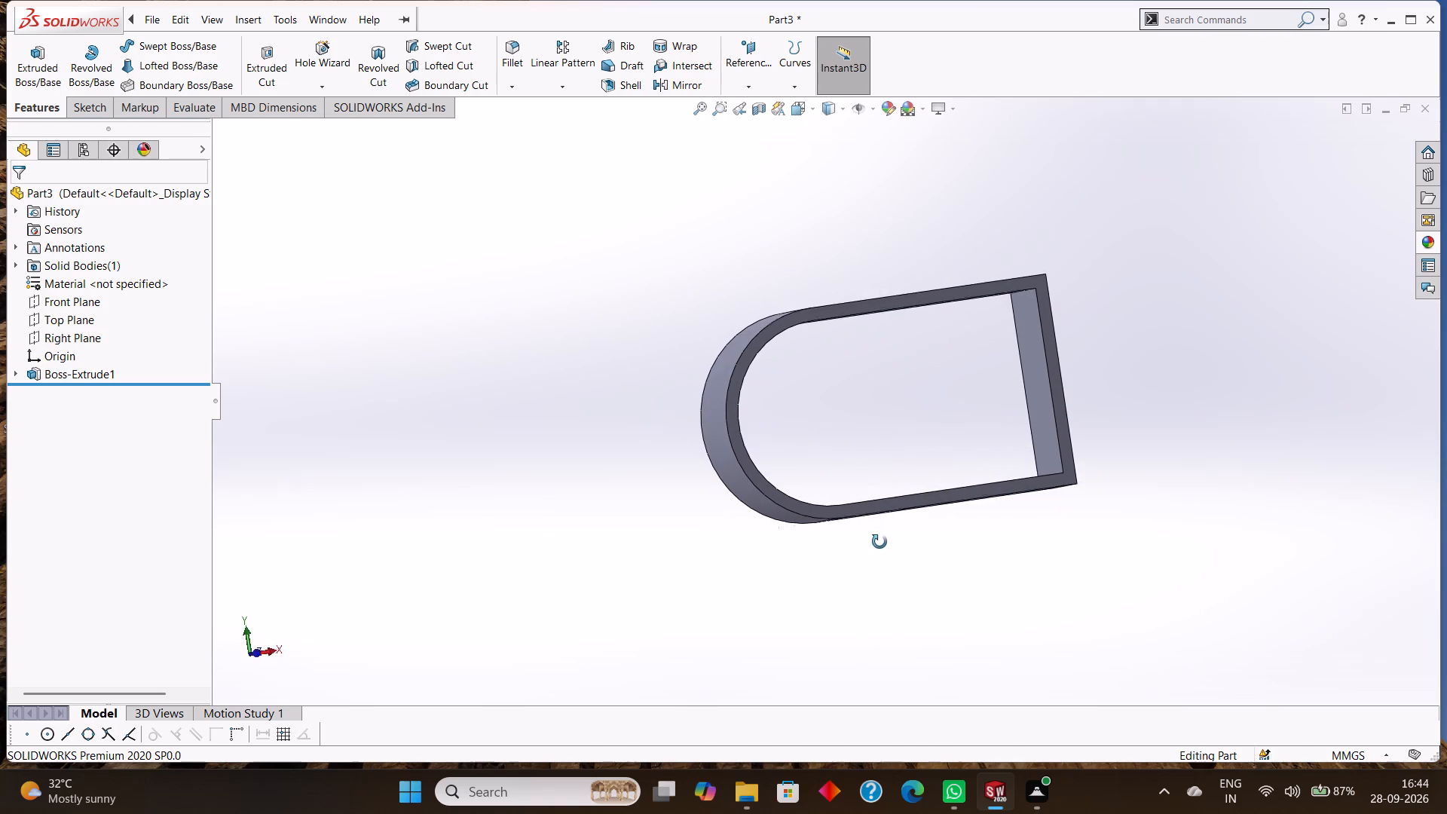
{"action": "middle_click_drag", "start_coordinate": [880, 542], "coordinate": [848, 416]}
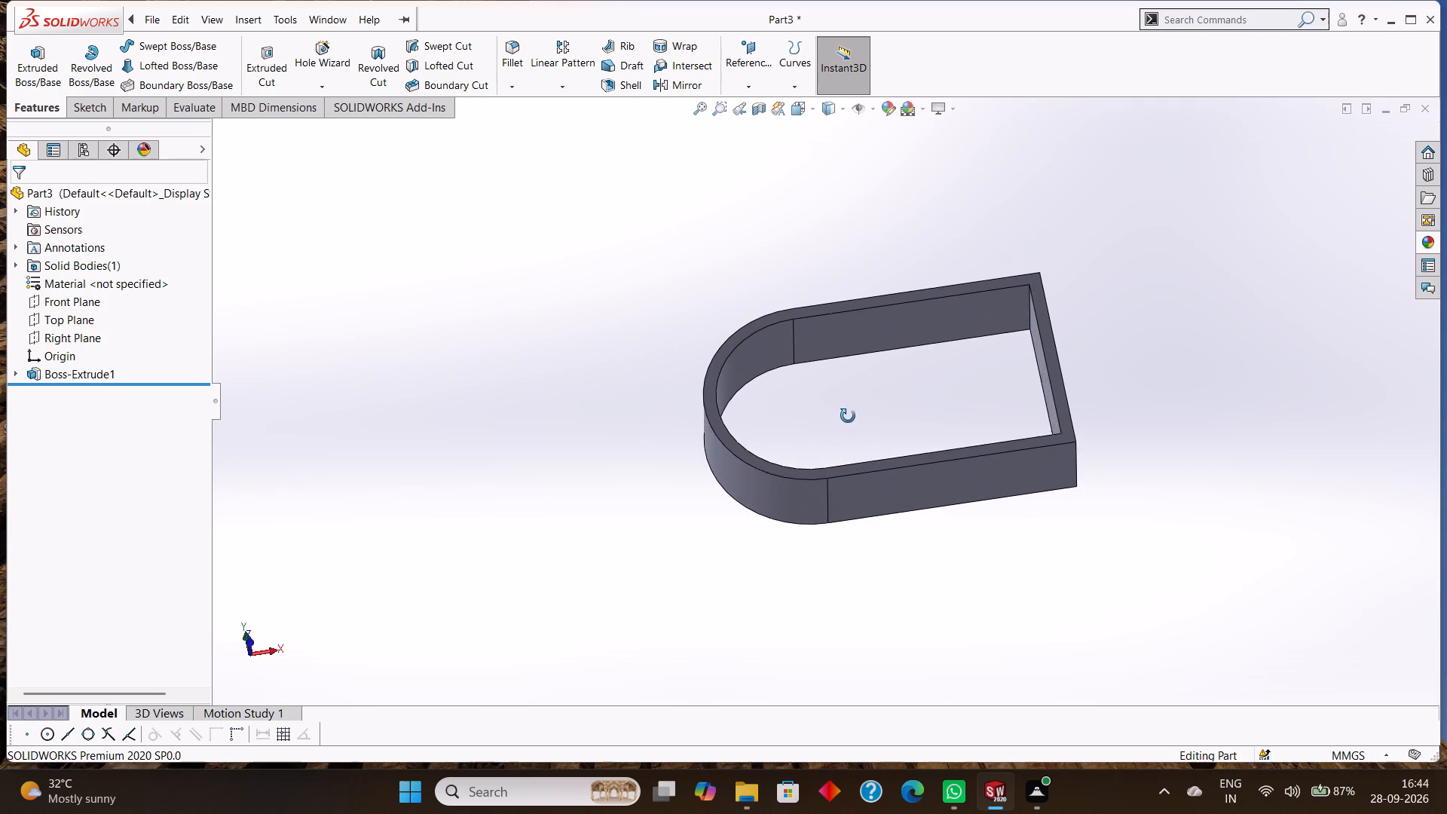
{"action": "middle_click_drag", "start_coordinate": [848, 416], "coordinate": [834, 459]}
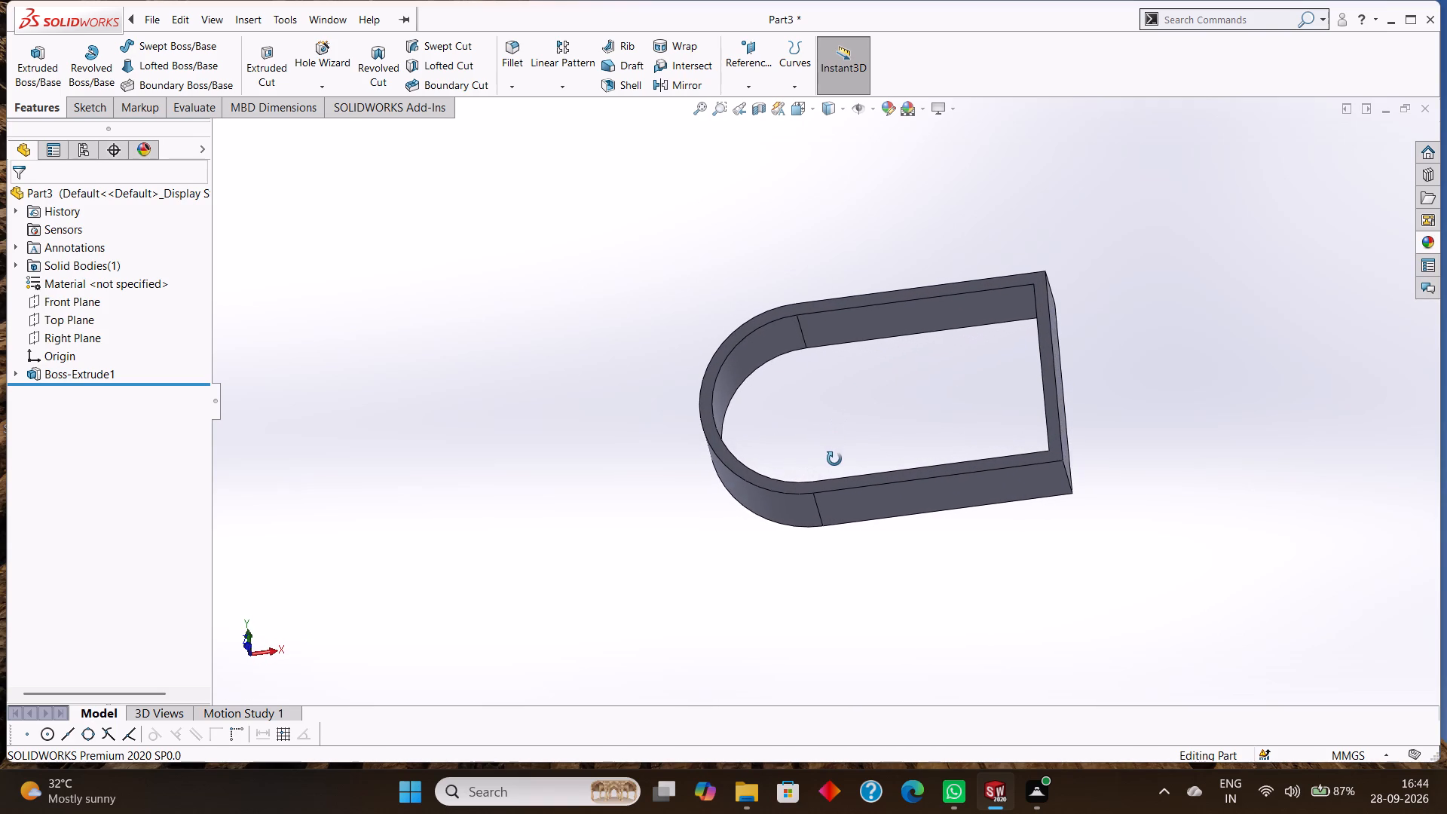
{"action": "middle_click_drag", "start_coordinate": [834, 459], "coordinate": [836, 482]}
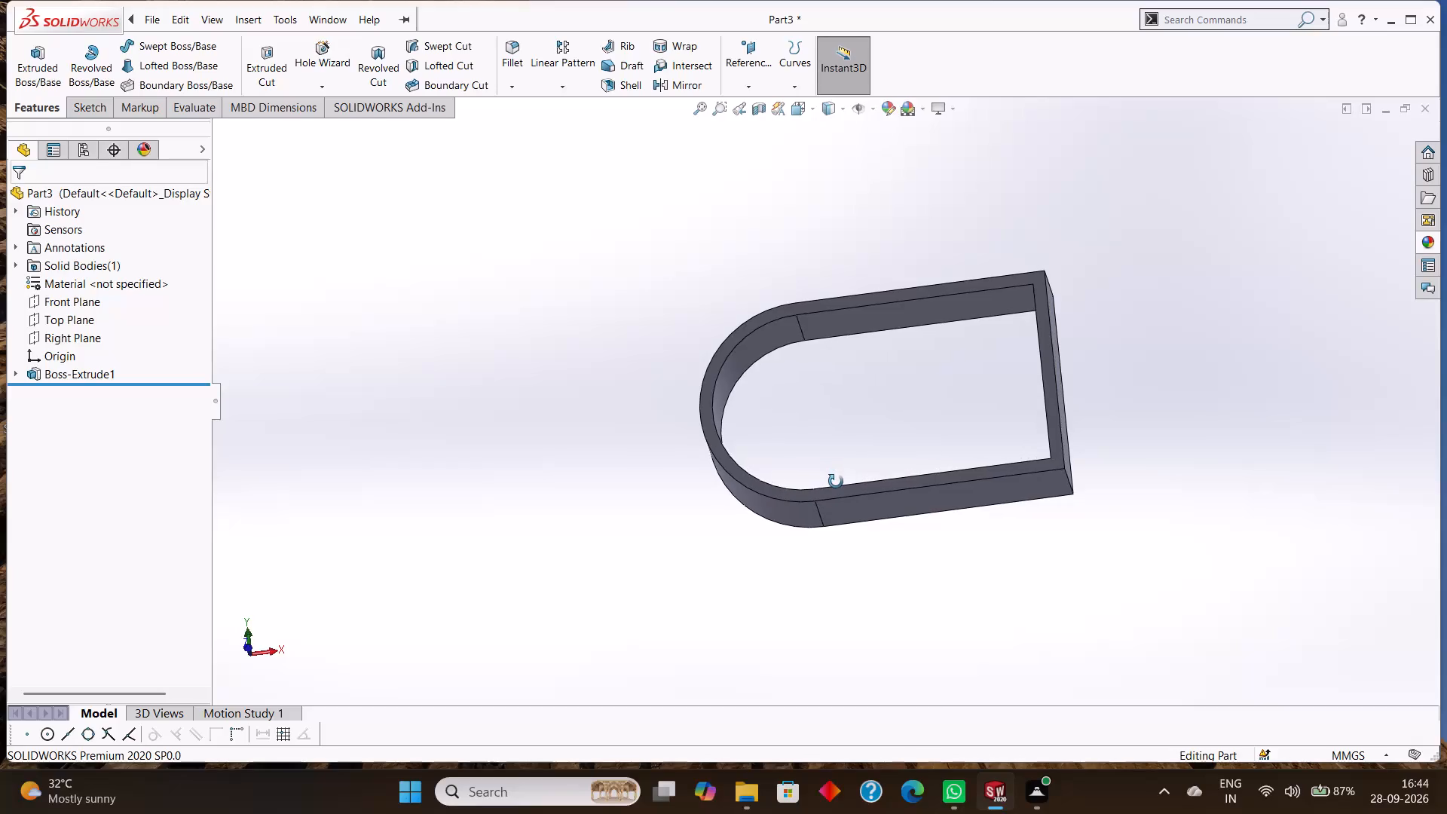
{"action": "middle_click_drag", "start_coordinate": [836, 482], "coordinate": [843, 514]}
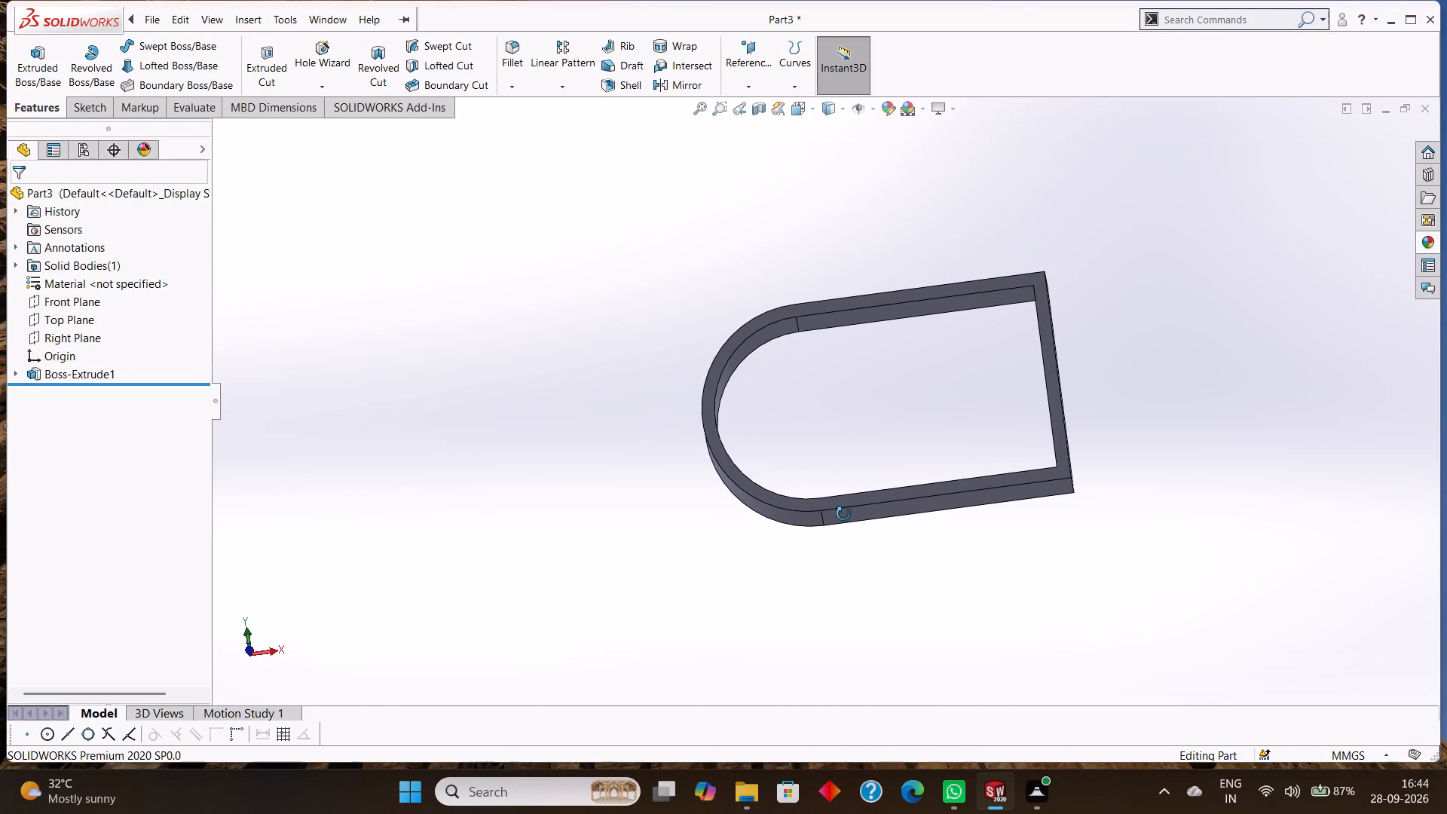
{"action": "middle_click_drag", "start_coordinate": [843, 514], "coordinate": [855, 464]}
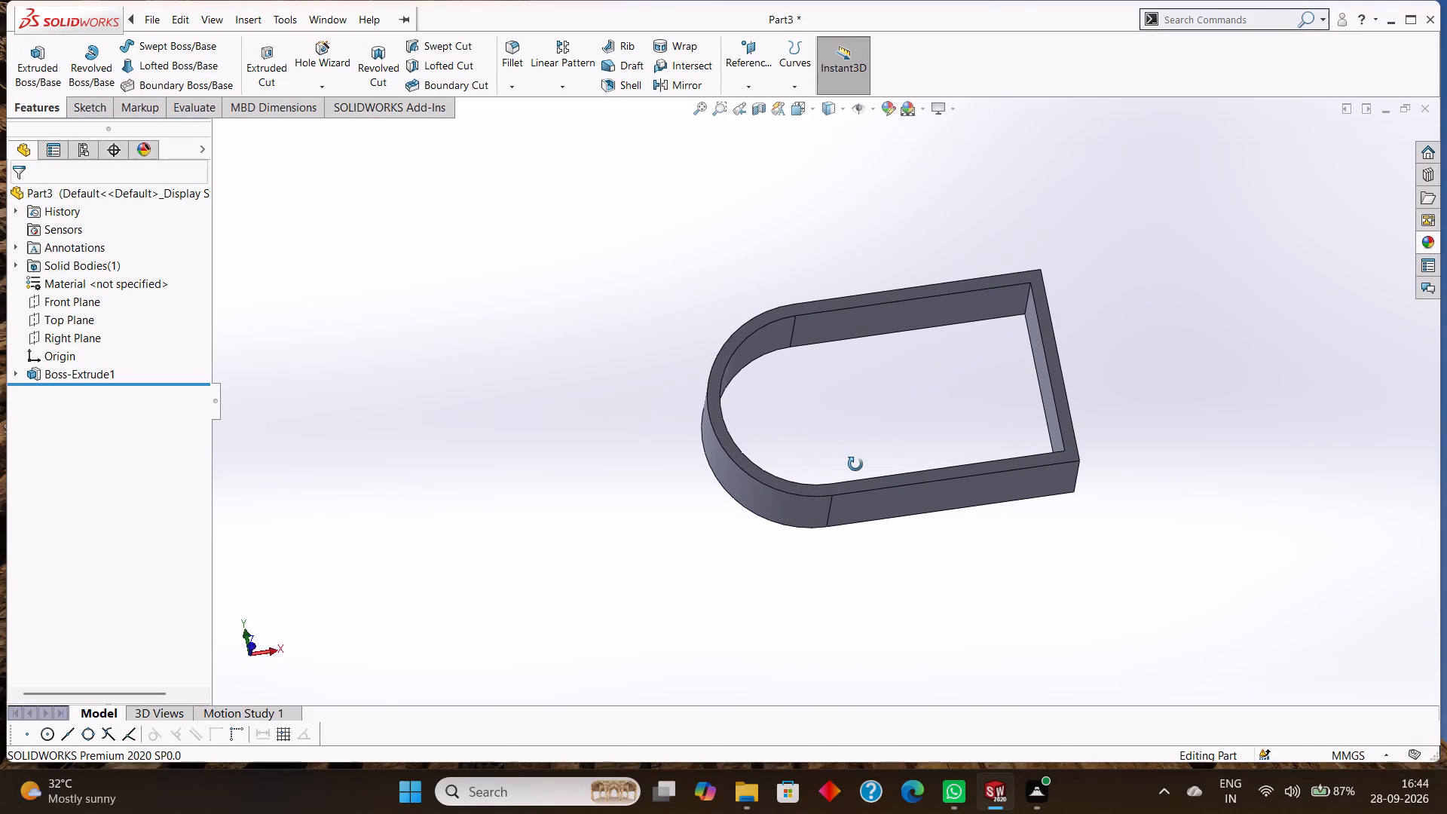
{"action": "middle_click_drag", "start_coordinate": [855, 464], "coordinate": [846, 476]}
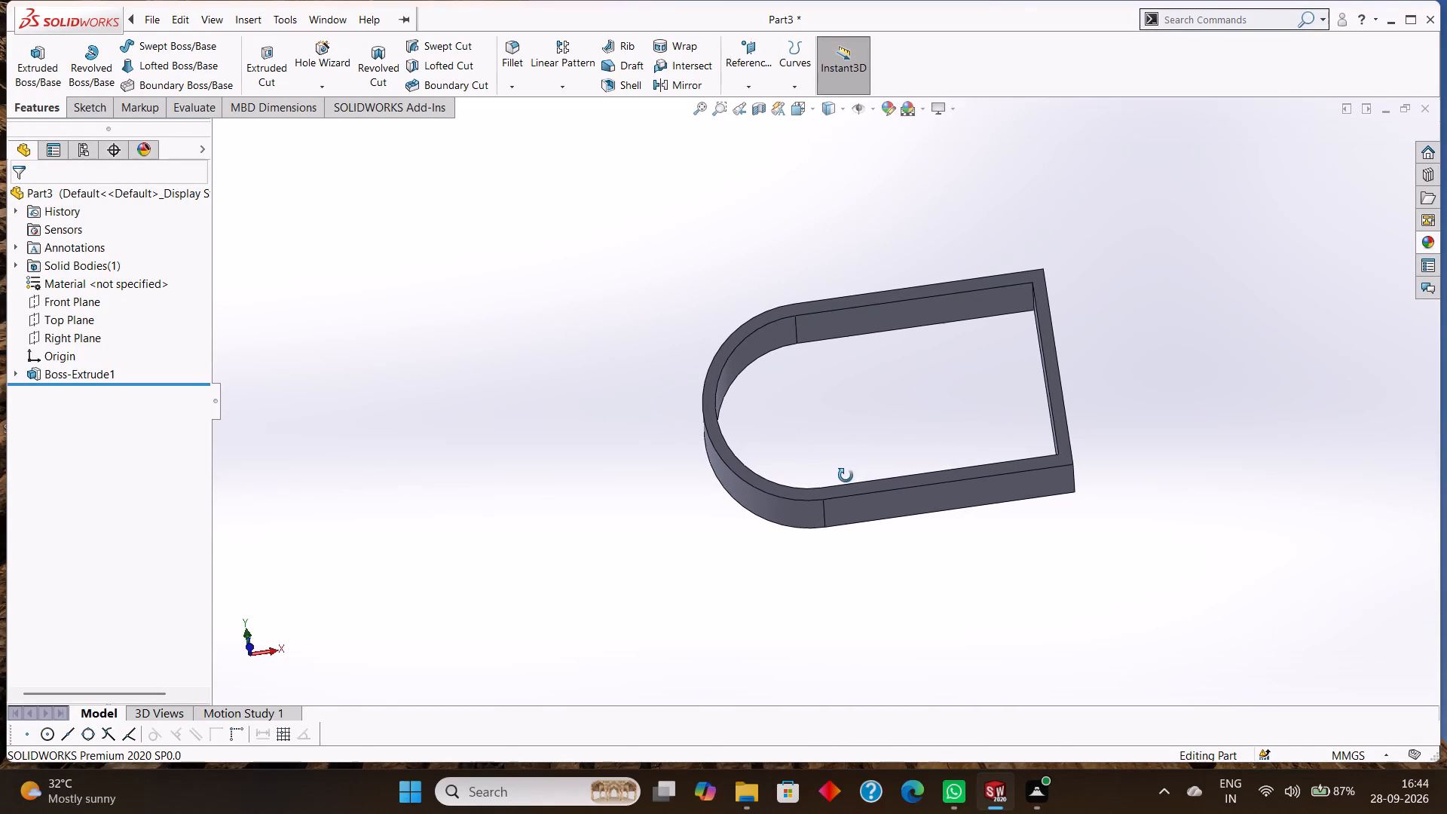
{"action": "middle_click_drag", "start_coordinate": [846, 476], "coordinate": [846, 494]}
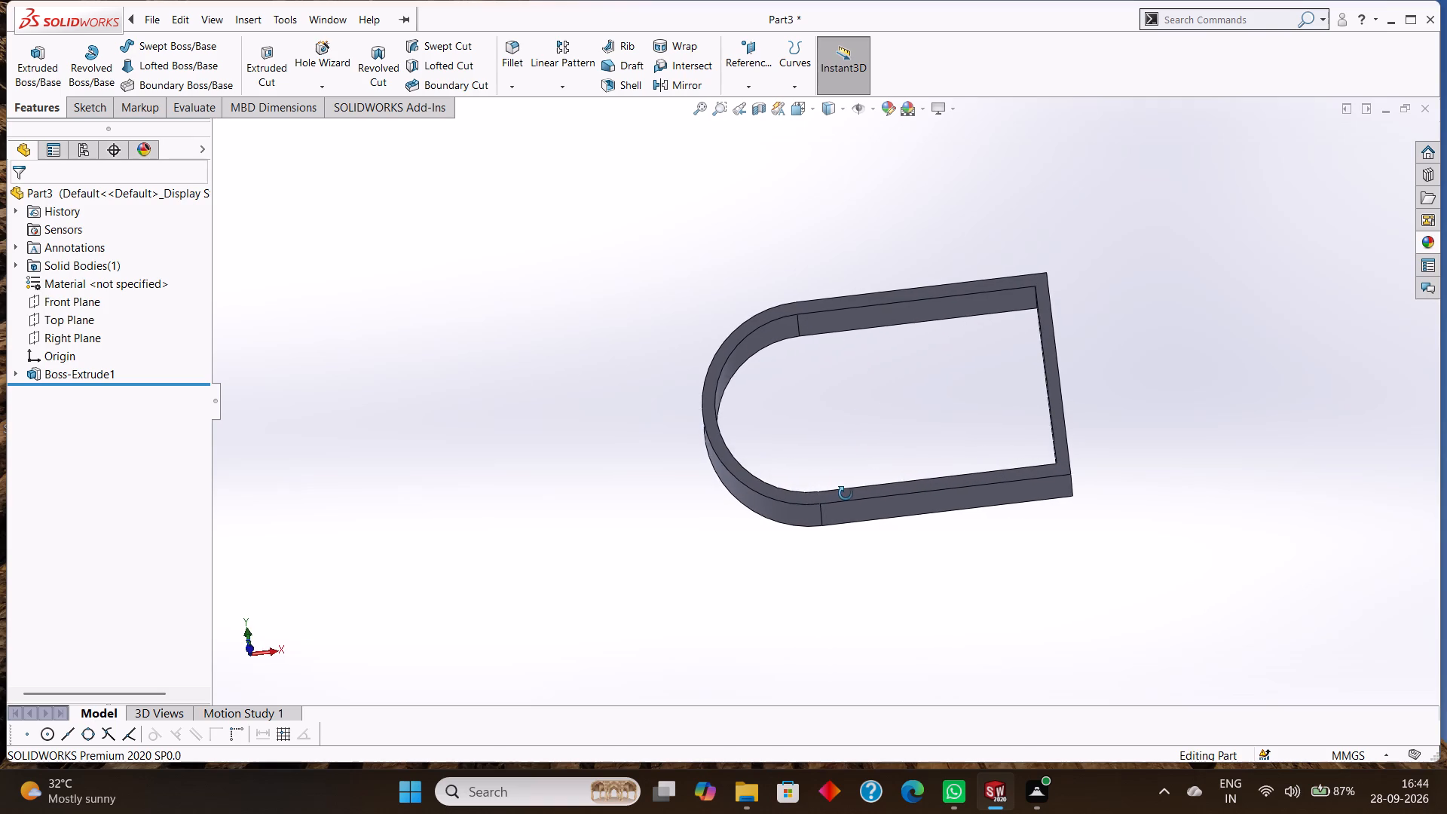
{"action": "middle_click_drag", "start_coordinate": [846, 494], "coordinate": [861, 396]}
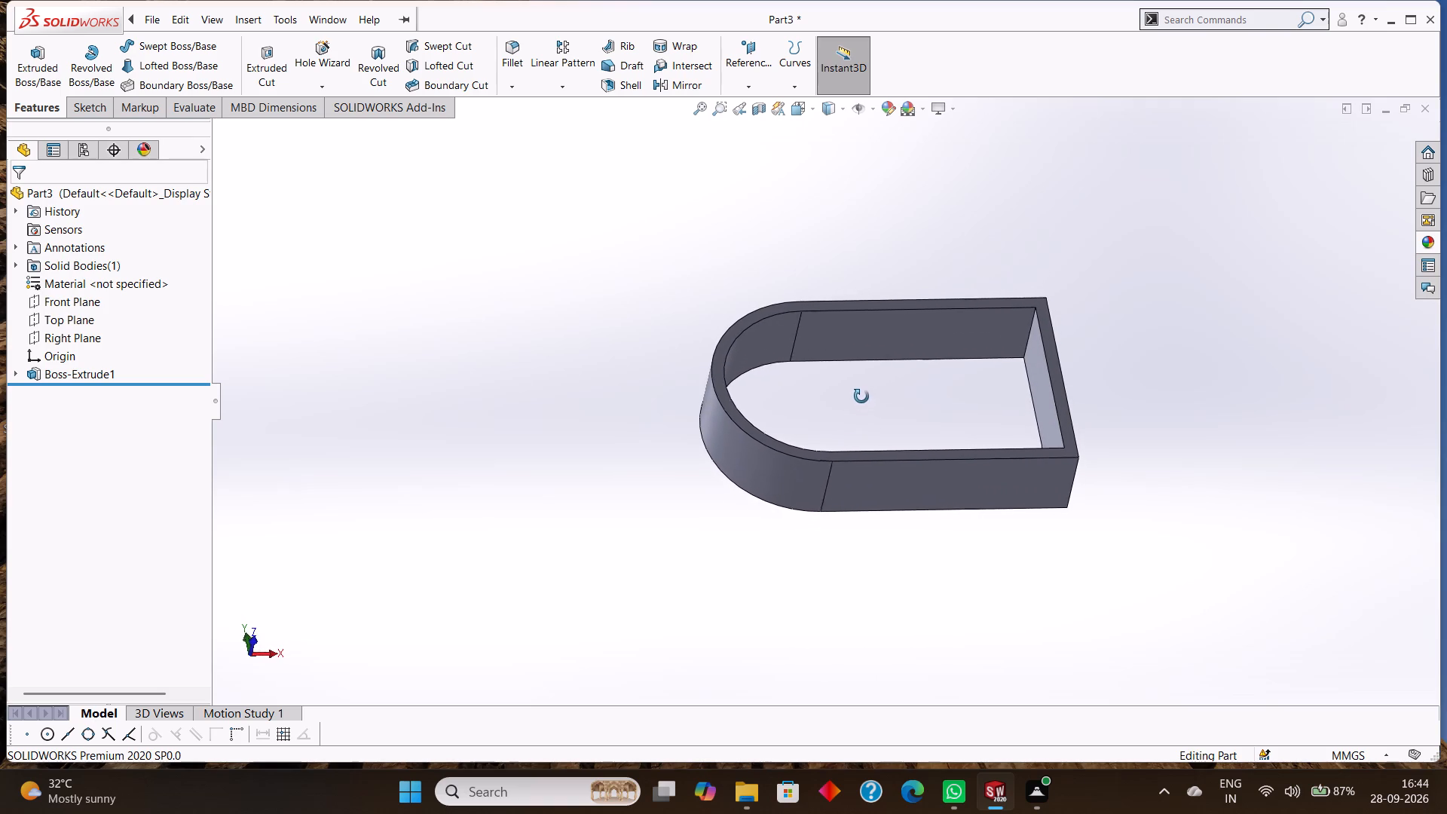
{"action": "middle_click_drag", "start_coordinate": [861, 396], "coordinate": [857, 467]}
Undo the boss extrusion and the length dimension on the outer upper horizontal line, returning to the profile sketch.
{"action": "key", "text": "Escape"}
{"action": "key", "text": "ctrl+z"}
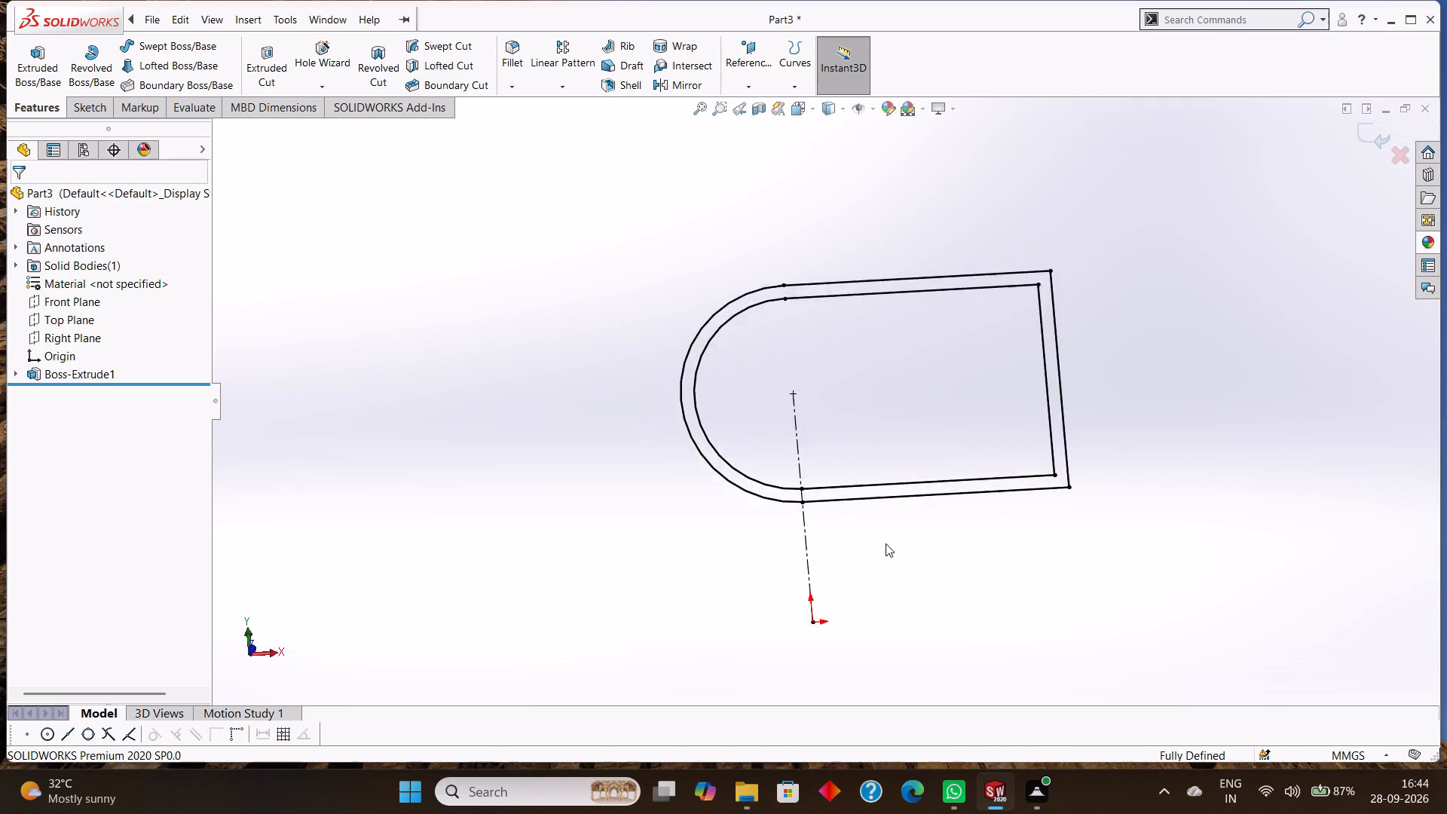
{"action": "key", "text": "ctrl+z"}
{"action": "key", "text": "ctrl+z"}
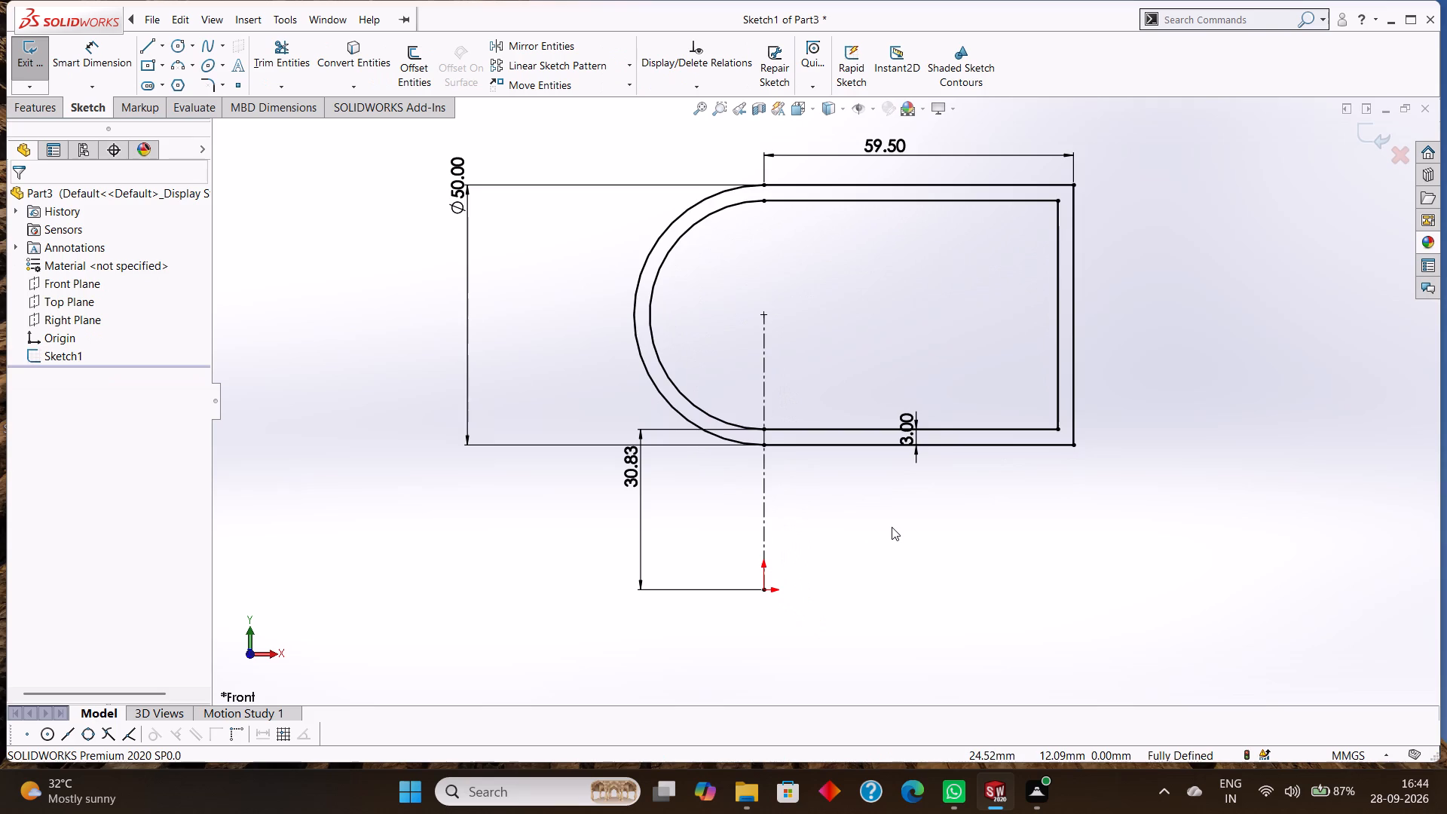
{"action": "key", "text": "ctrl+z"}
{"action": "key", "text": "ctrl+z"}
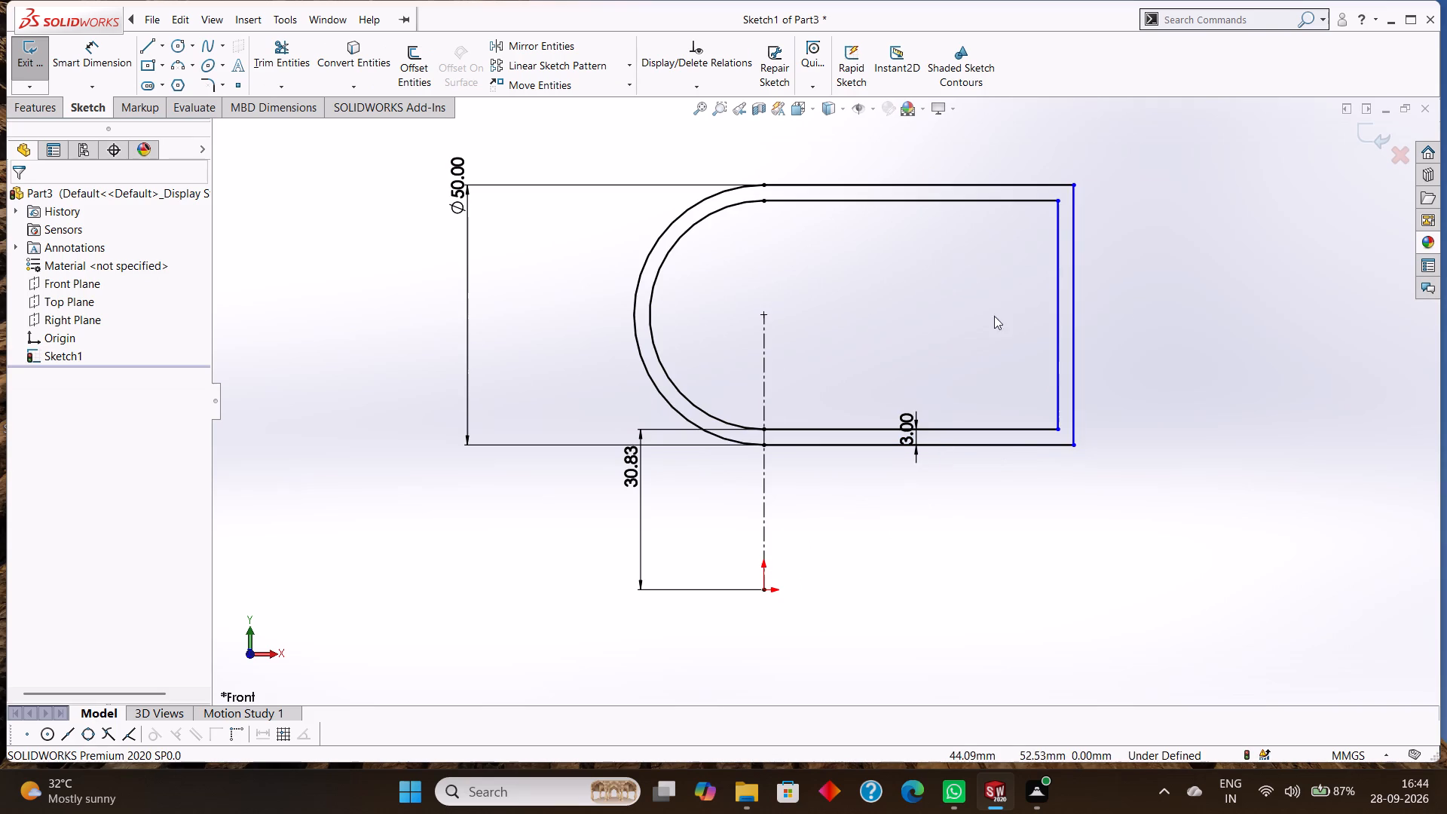
Delete the inner offset outline of the D-shaped profile: its upper line, arc, lower line and vertical line.
{"action": "right_click", "coordinate": [848, 197]}
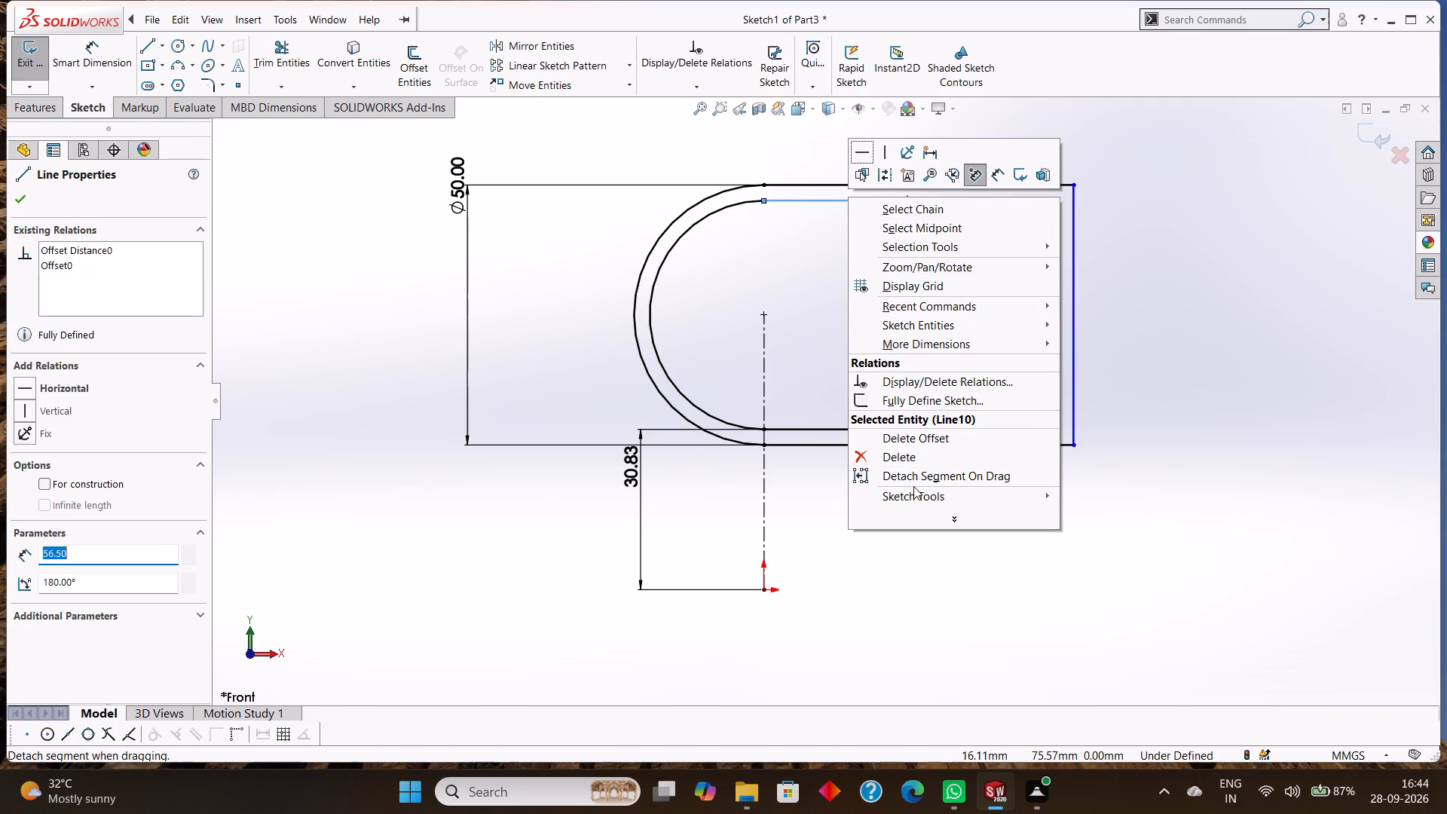
{"action": "left_click", "coordinate": [914, 454]}
{"action": "right_click", "coordinate": [724, 210]}
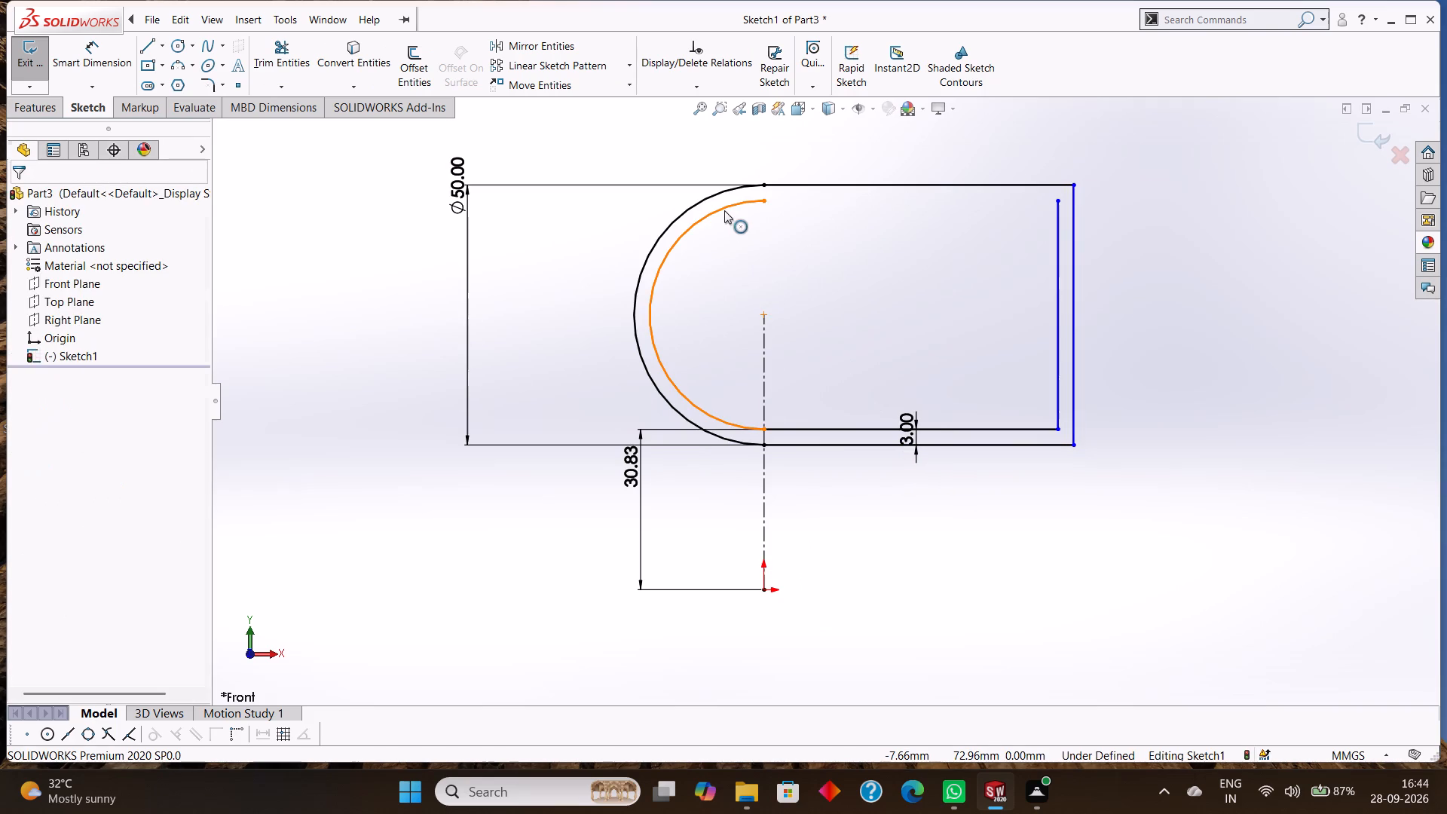
{"action": "left_click", "coordinate": [785, 467]}
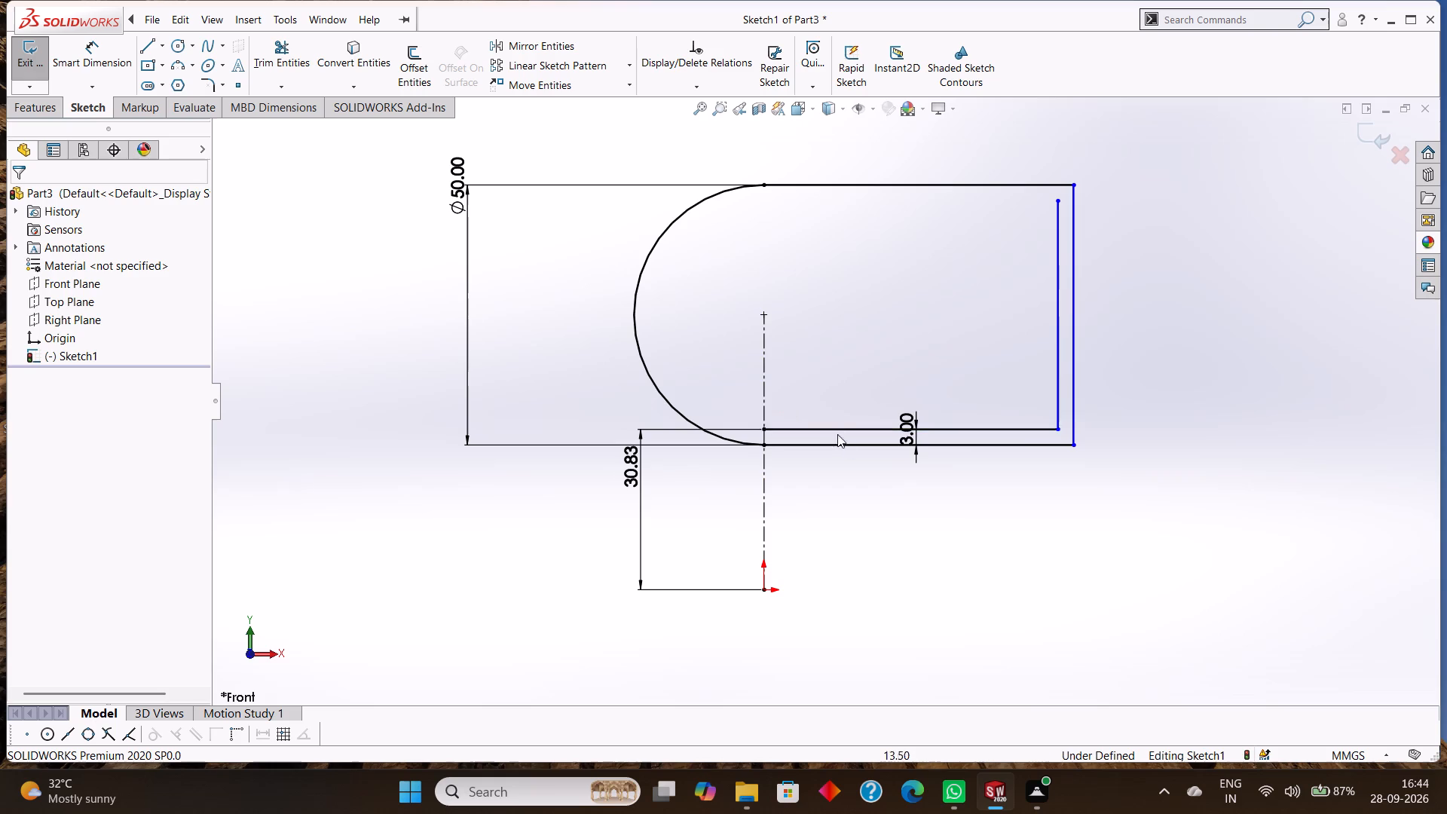
{"action": "right_click", "coordinate": [844, 427]}
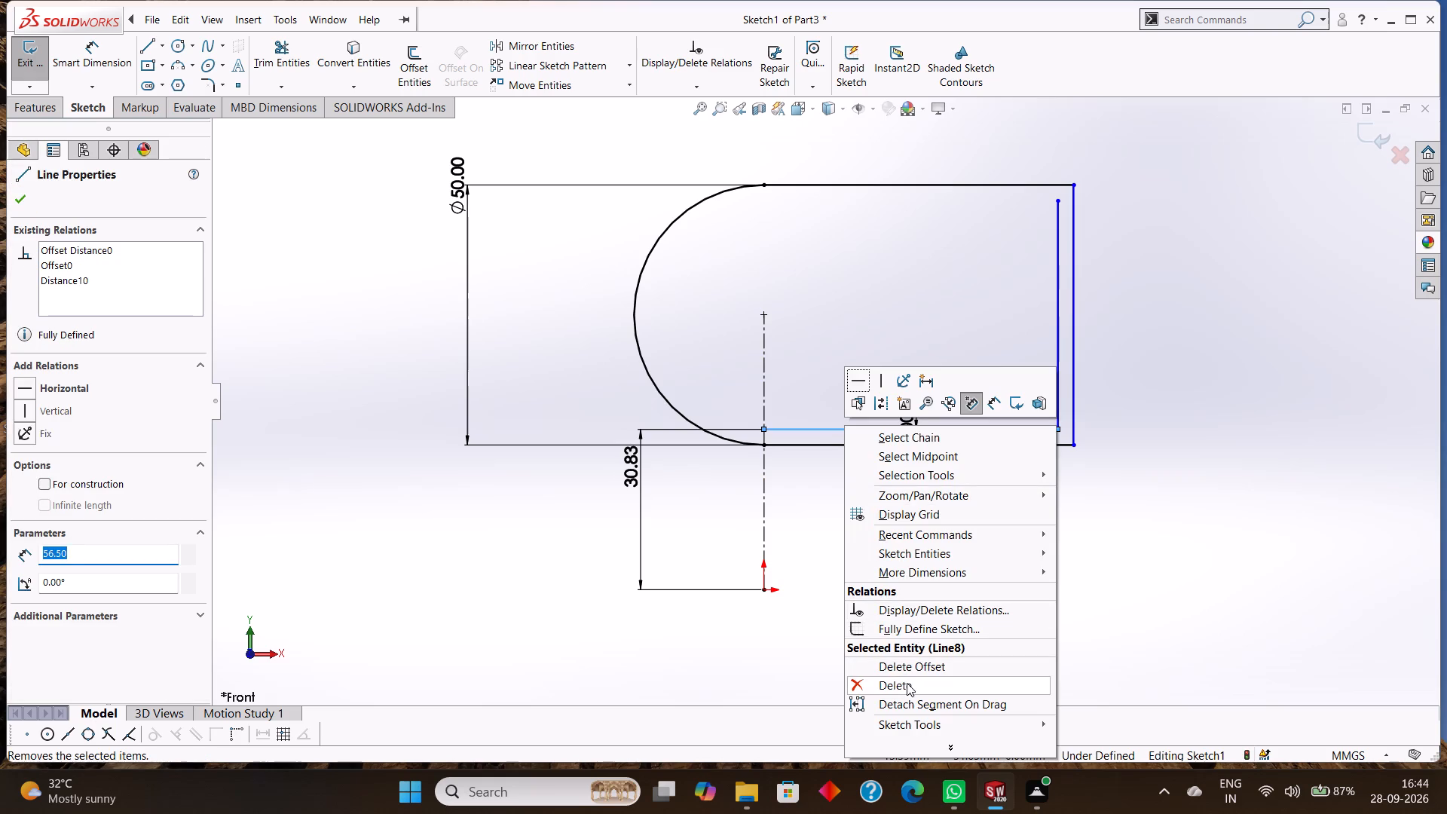
{"action": "left_click", "coordinate": [907, 683]}
{"action": "left_click", "coordinate": [614, 389]}
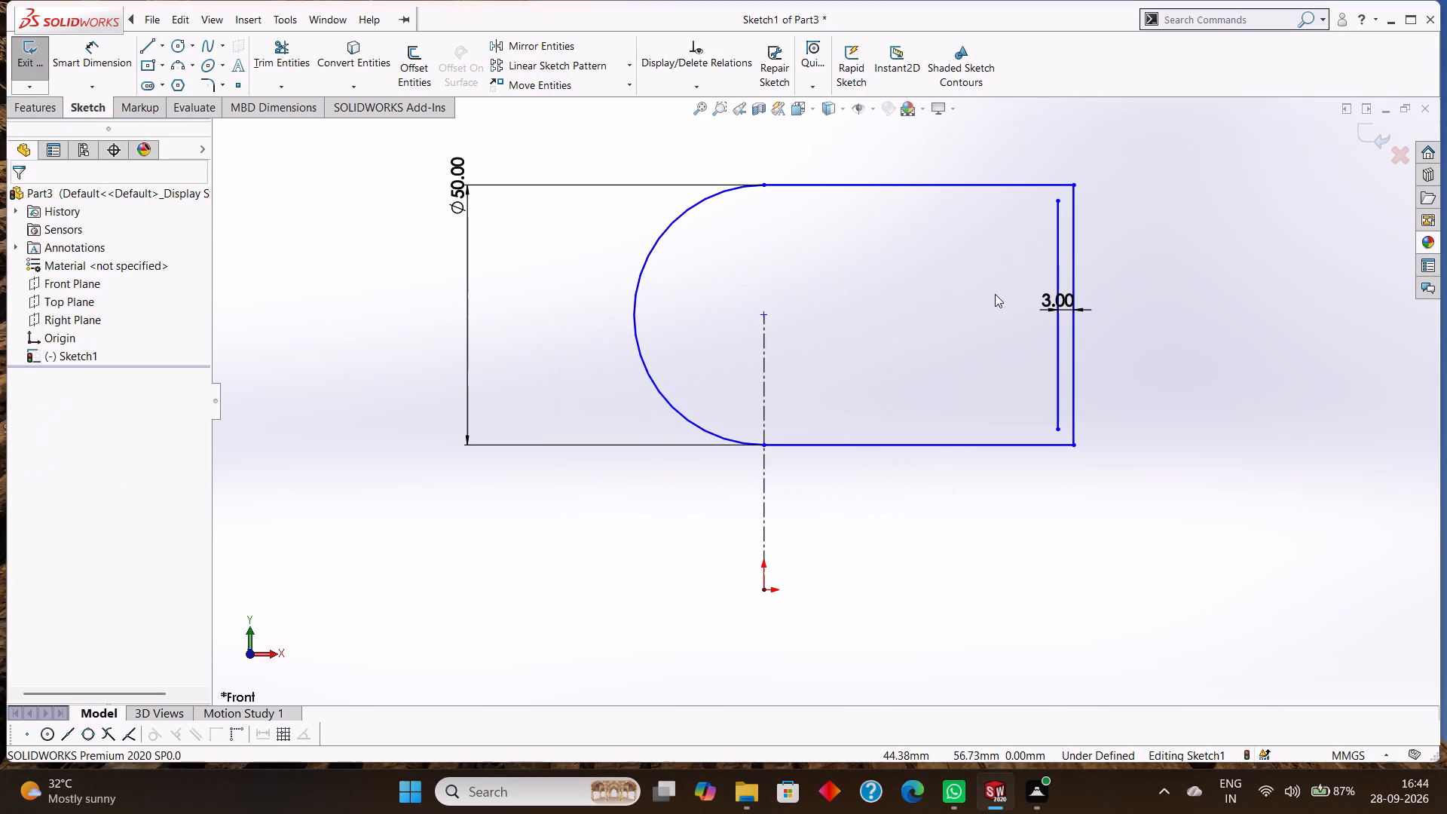
{"action": "right_click", "coordinate": [1055, 239]}
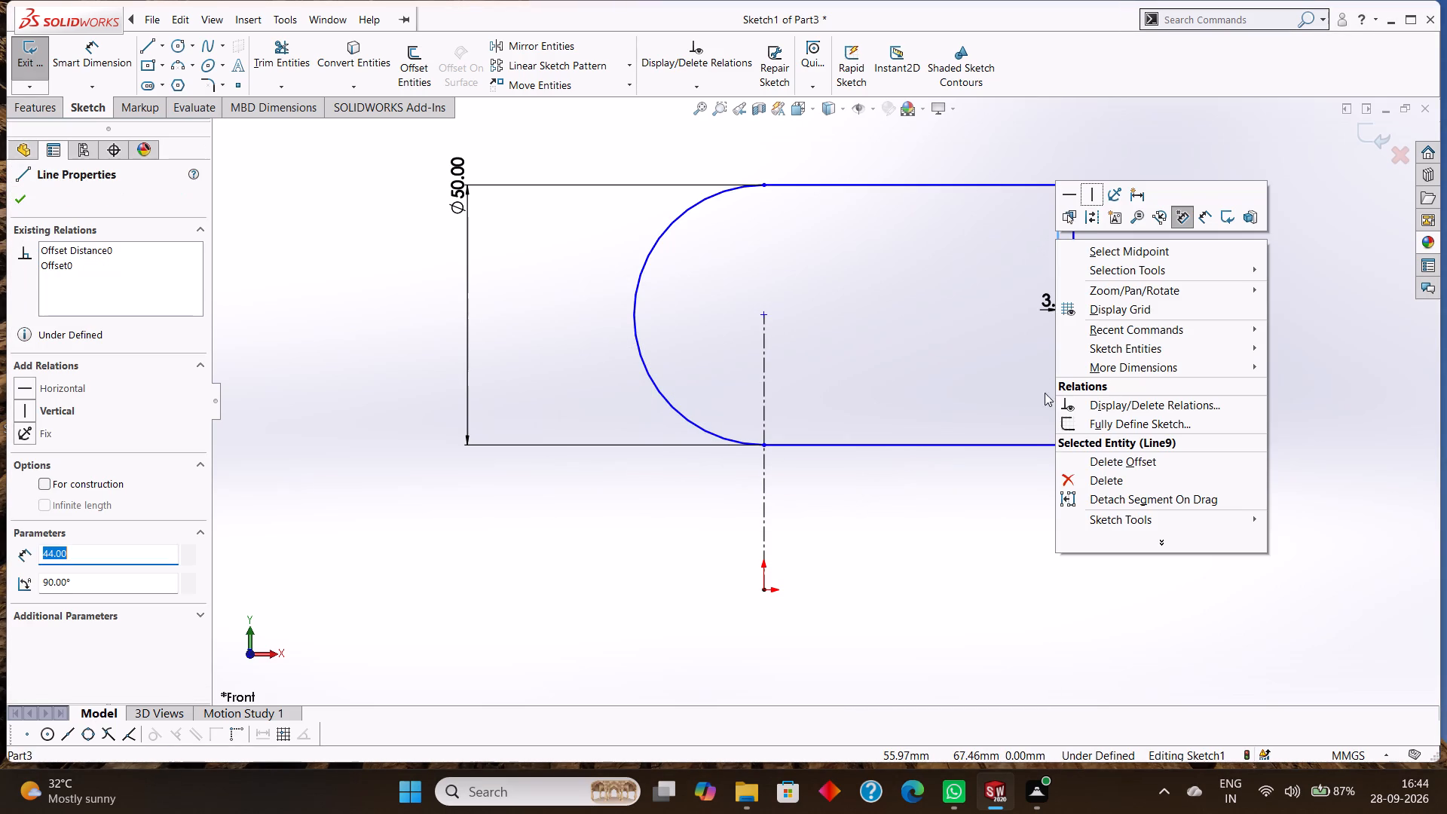
{"action": "left_click", "coordinate": [1090, 479]}
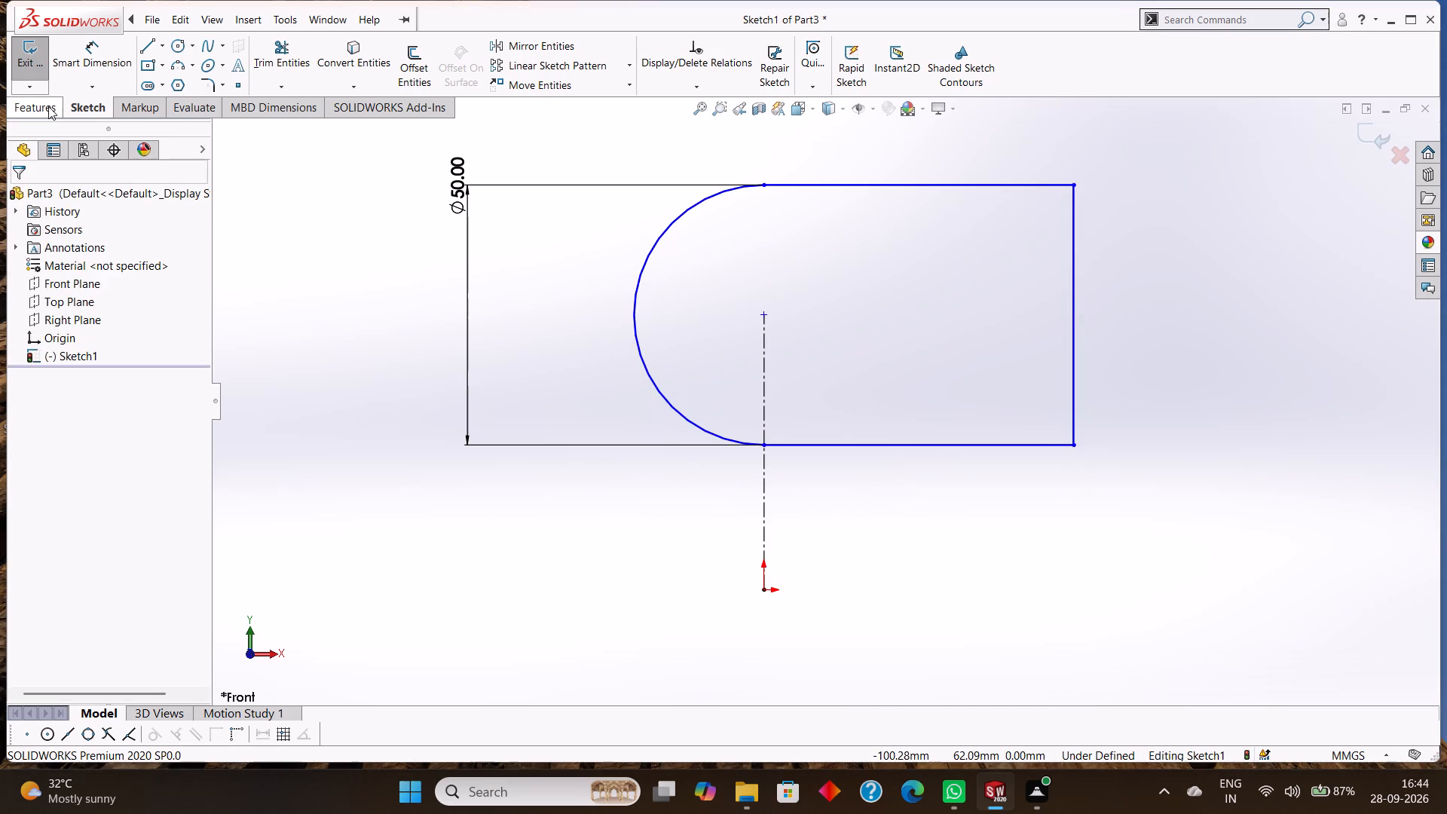
Extrude the remaining D-shaped outline as a solid blind boss 18 mm deep from the sketch plane.
{"action": "left_click", "coordinate": [47, 106]}
{"action": "left_click", "coordinate": [44, 69]}
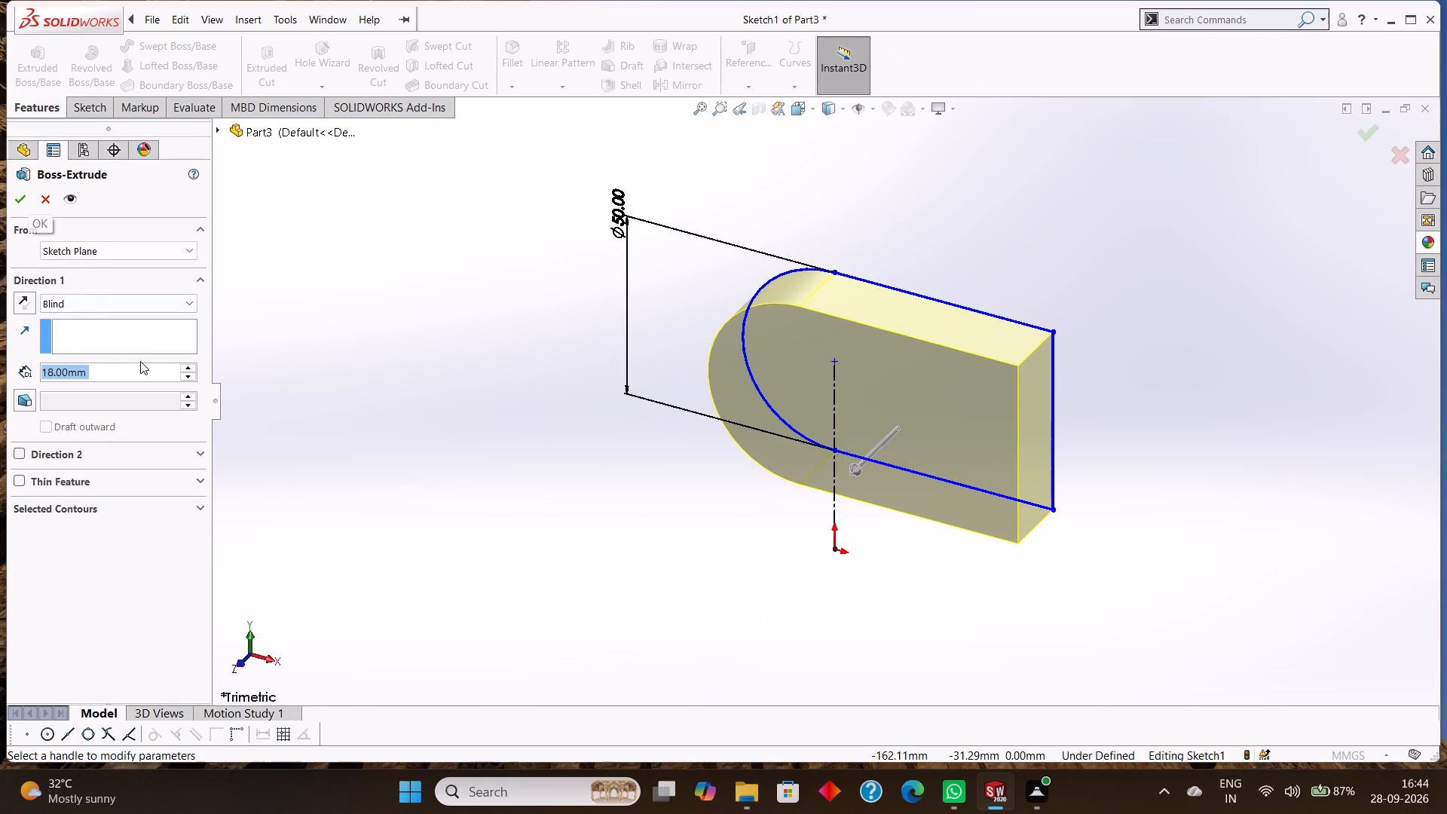
{"action": "left_click", "coordinate": [9, 200]}
{"action": "left_click", "coordinate": [451, 566]}
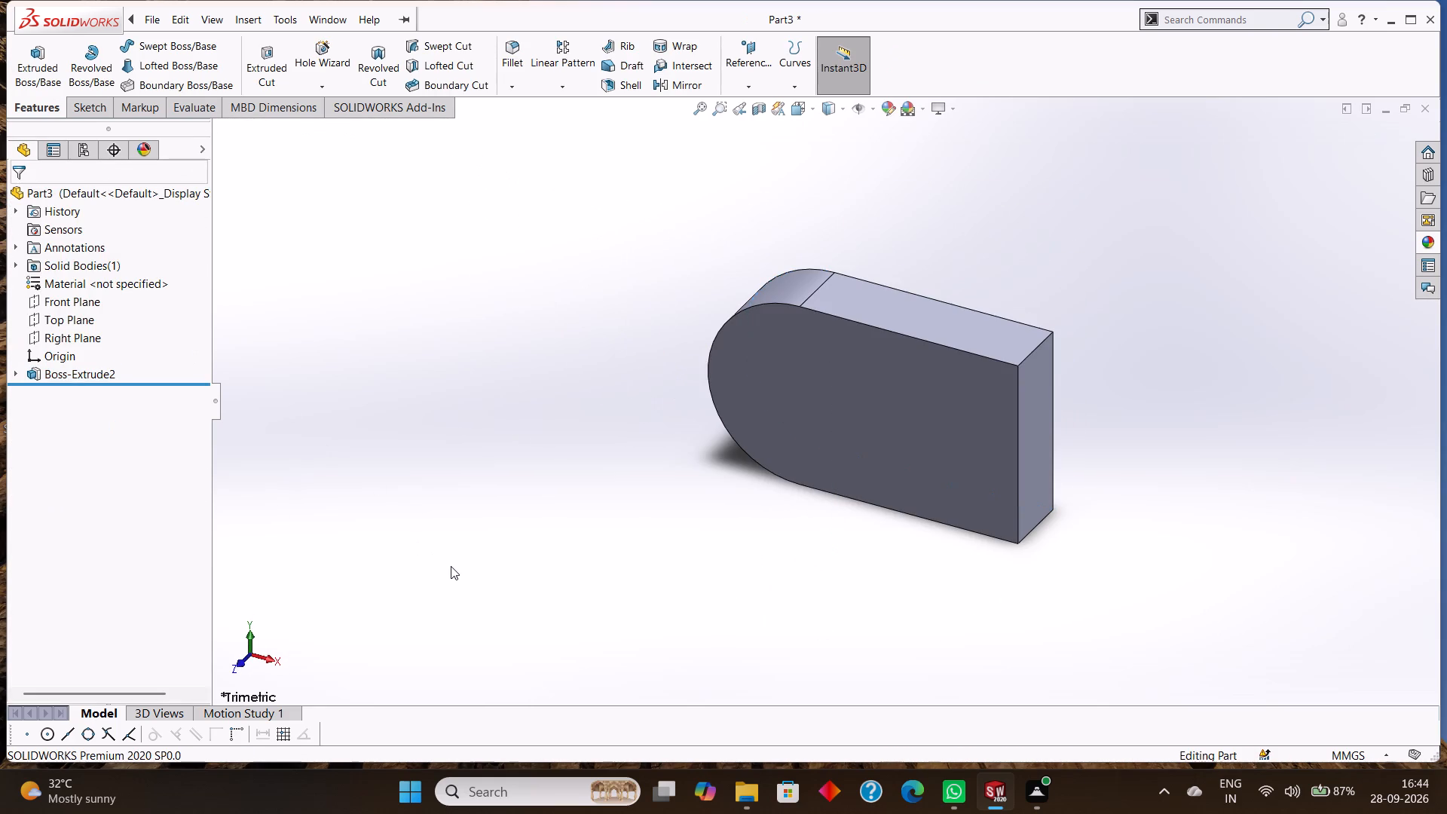
Start a new sketch on the D-shaped front face of the boss, viewed normal to the face.
{"action": "middle_click_drag", "start_coordinate": [509, 599], "coordinate": [567, 532]}
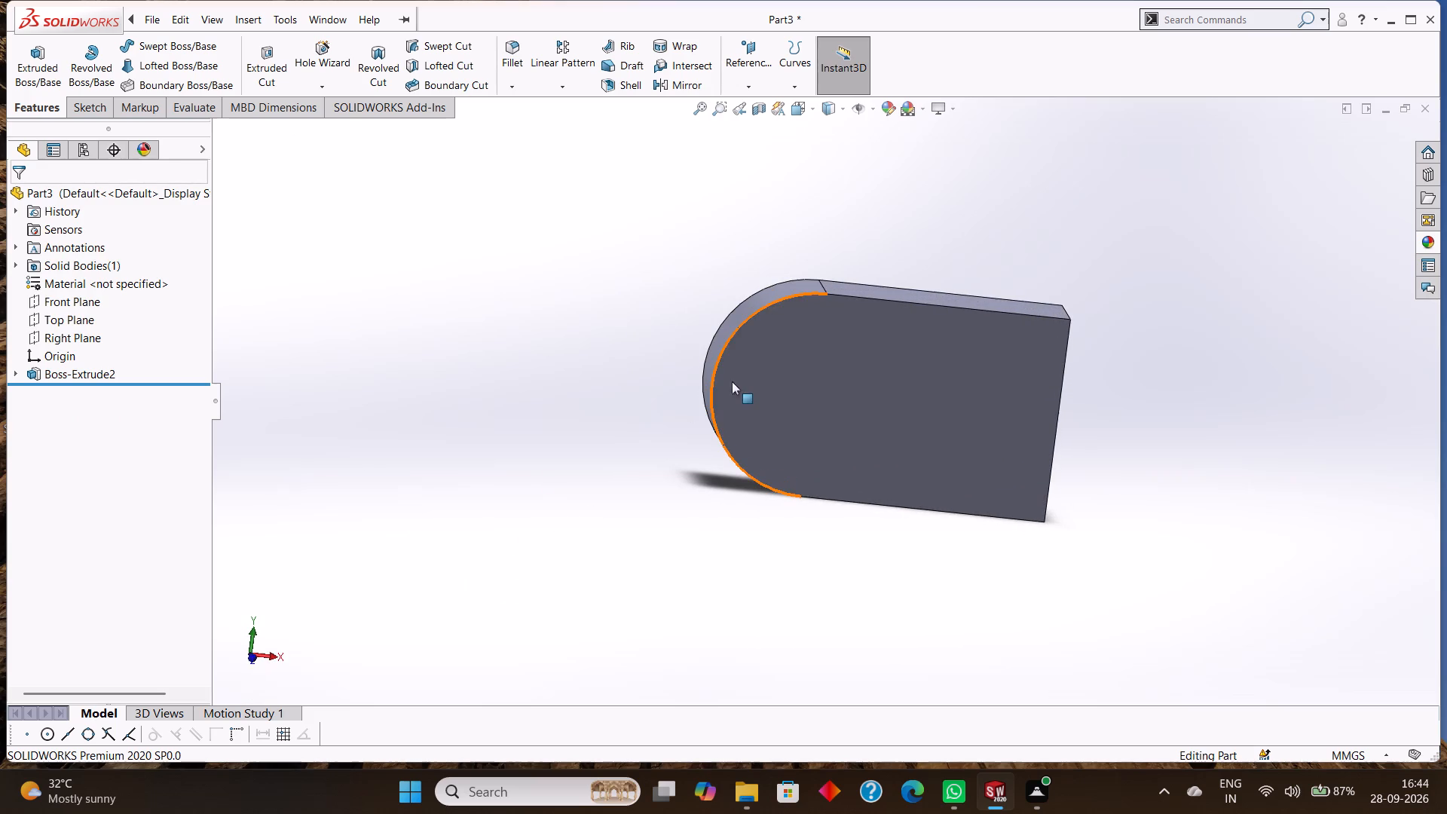
{"action": "left_click", "coordinate": [821, 366]}
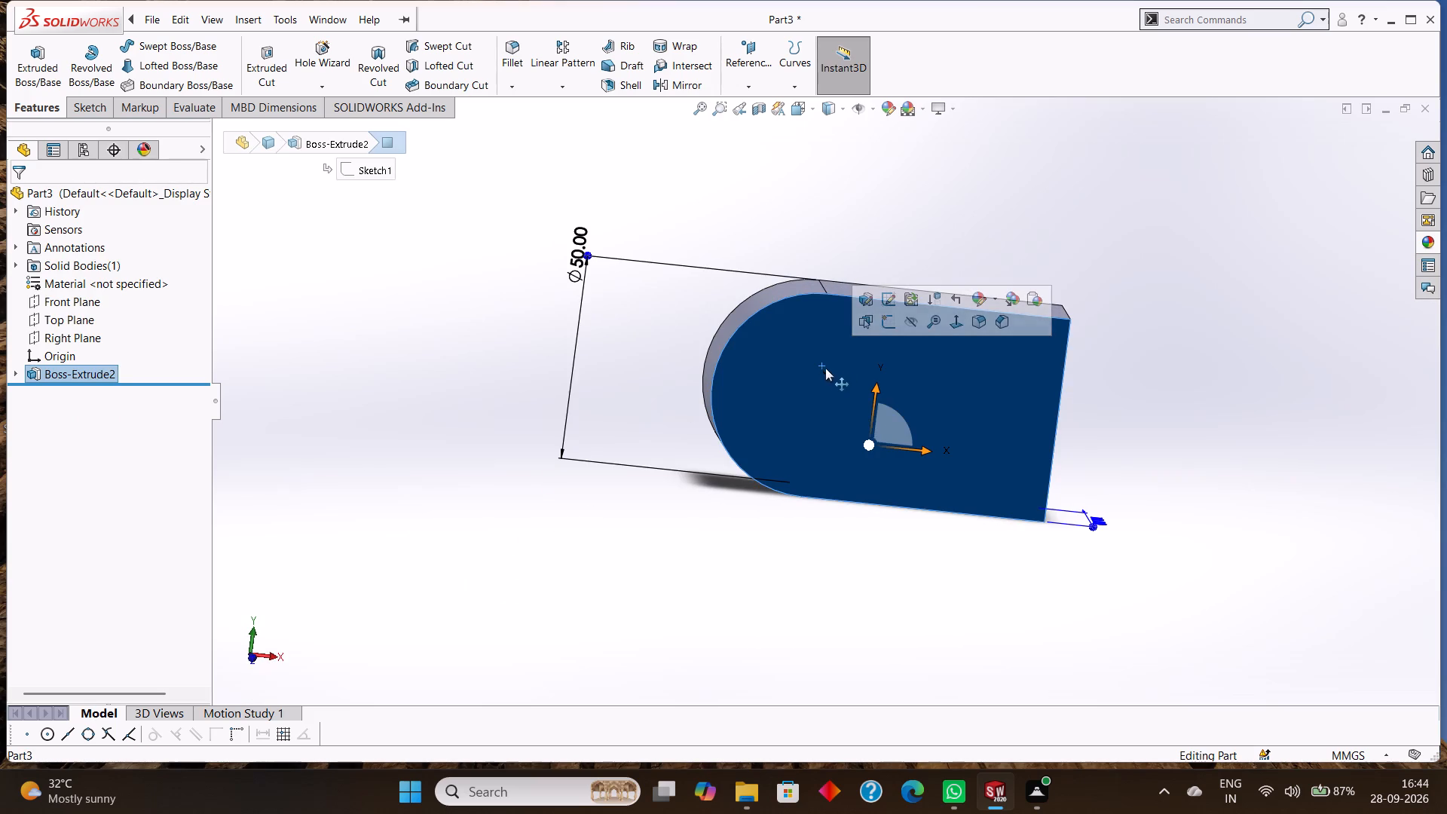
{"action": "left_click", "coordinate": [888, 327]}
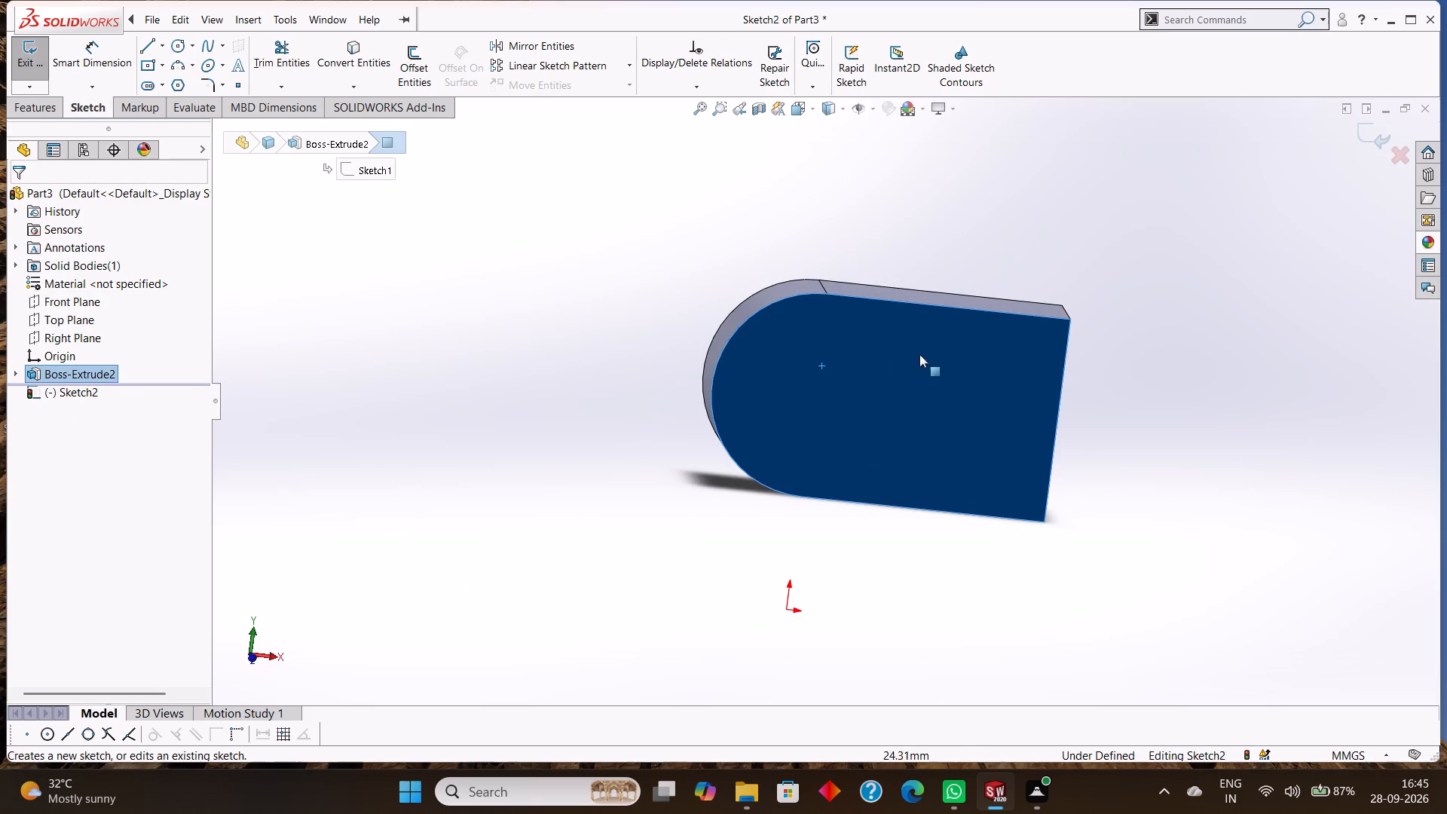
{"action": "key", "text": "ctrl+8"}
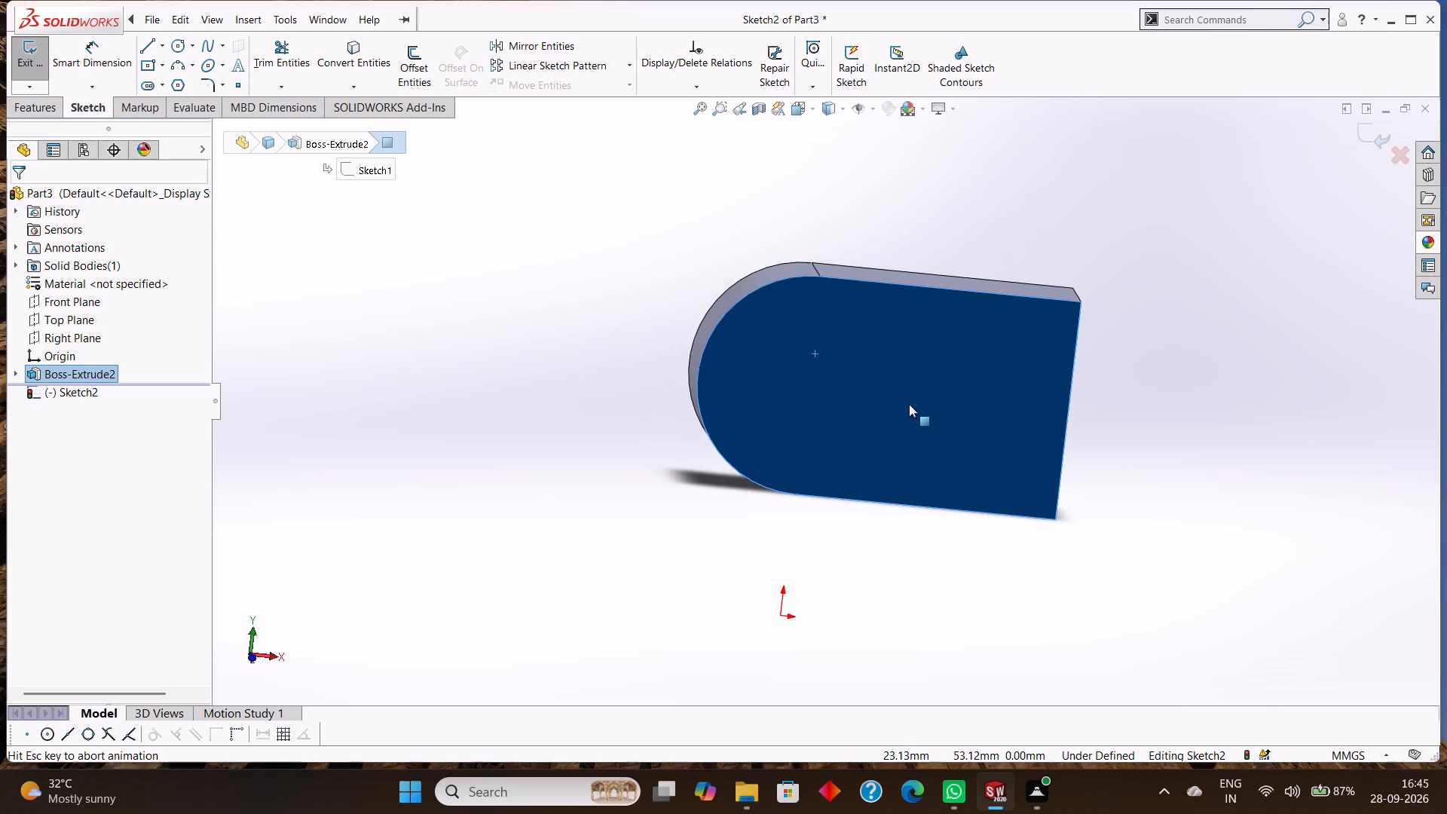
{"action": "right_click", "coordinate": [879, 322]}
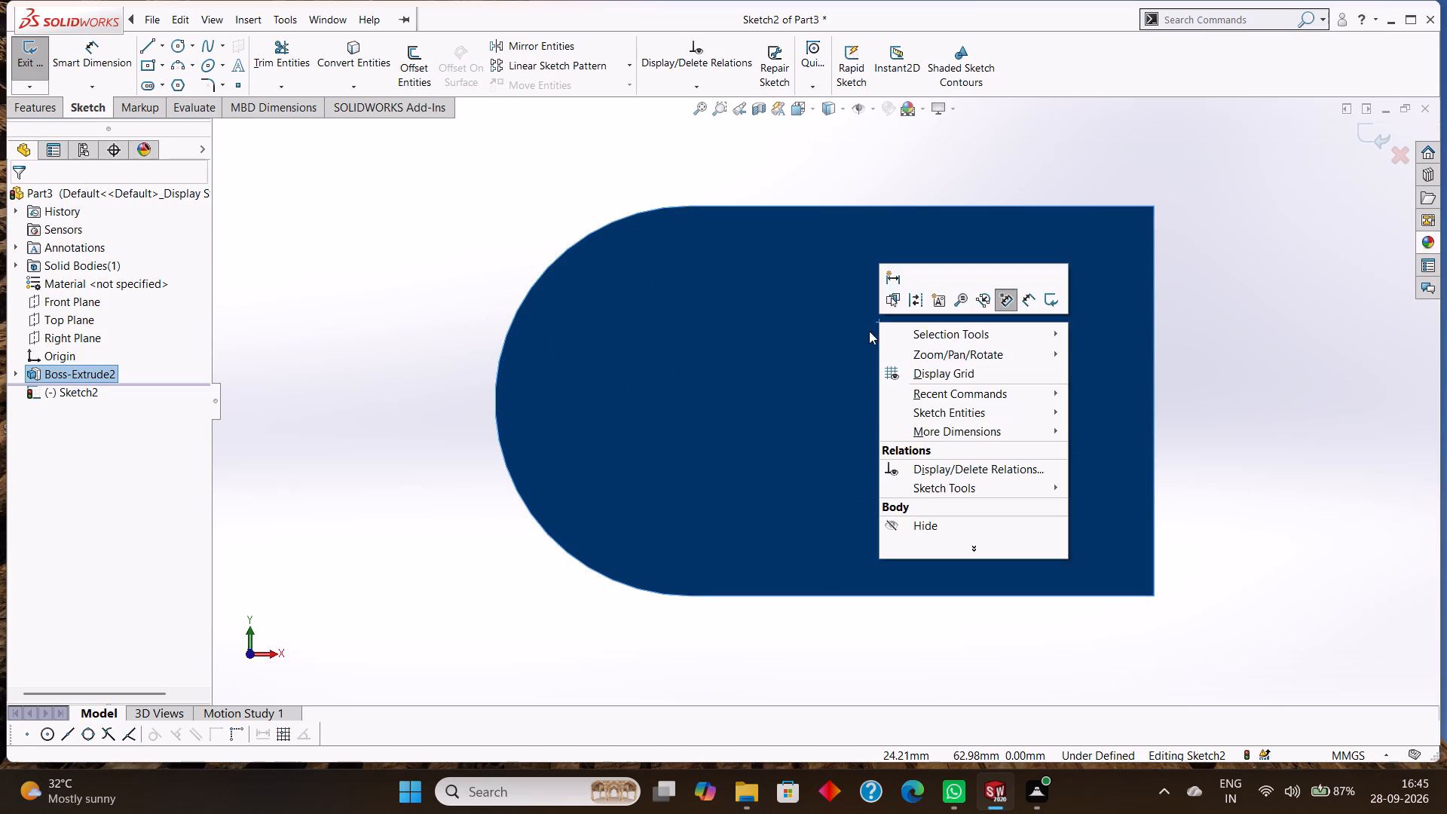
{"action": "key", "text": "Escape"}
{"action": "key", "text": "Escape"}
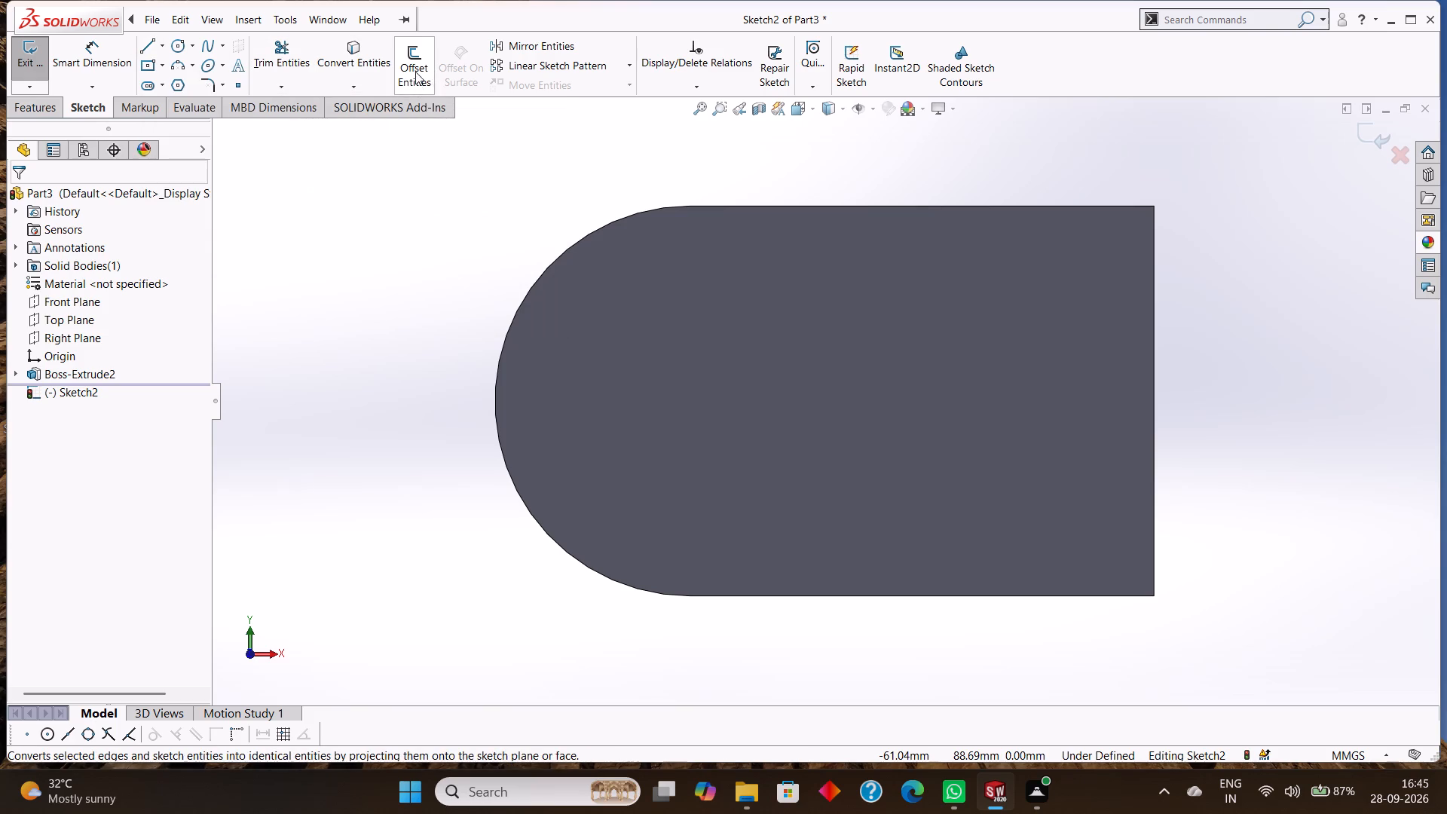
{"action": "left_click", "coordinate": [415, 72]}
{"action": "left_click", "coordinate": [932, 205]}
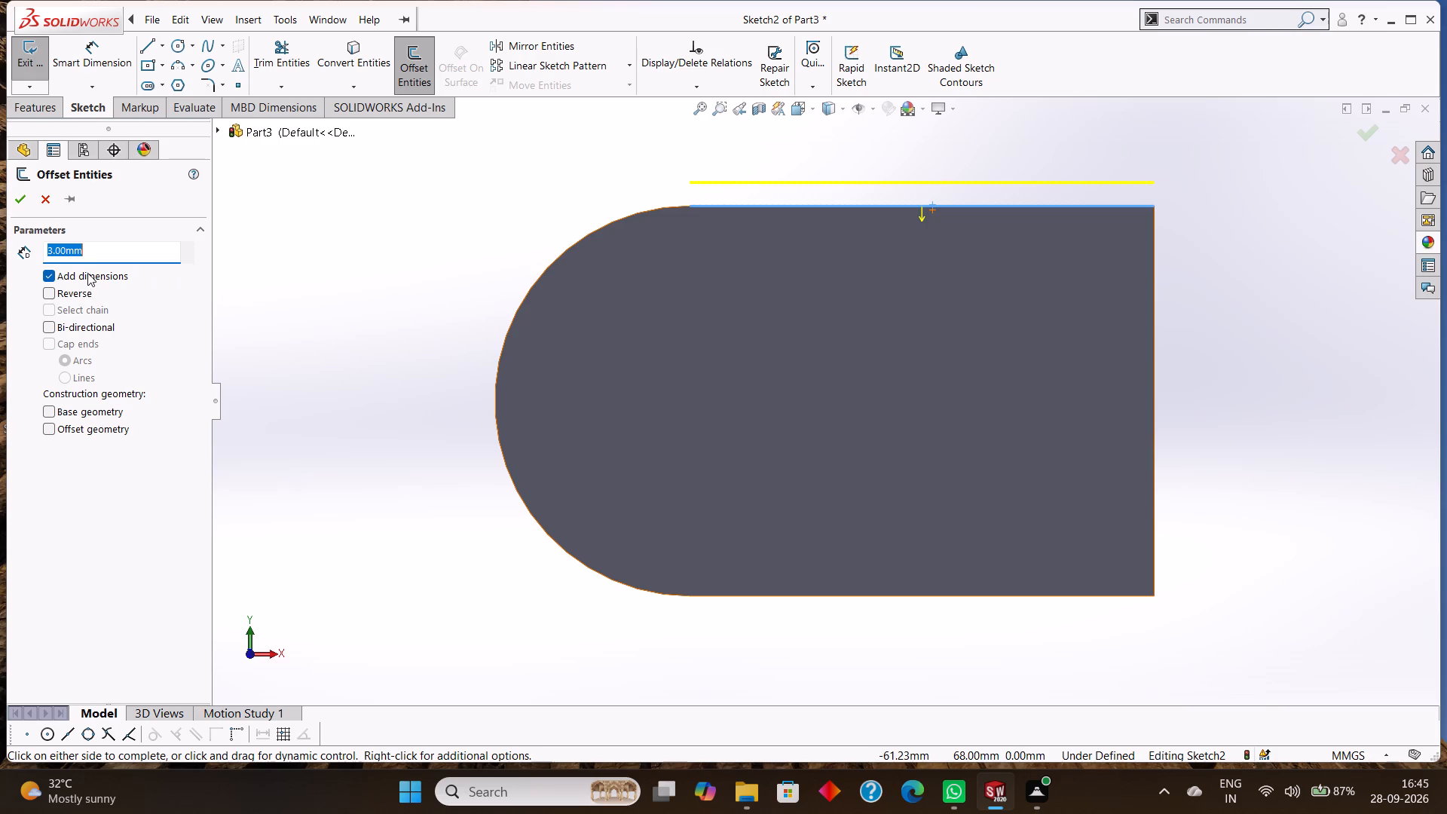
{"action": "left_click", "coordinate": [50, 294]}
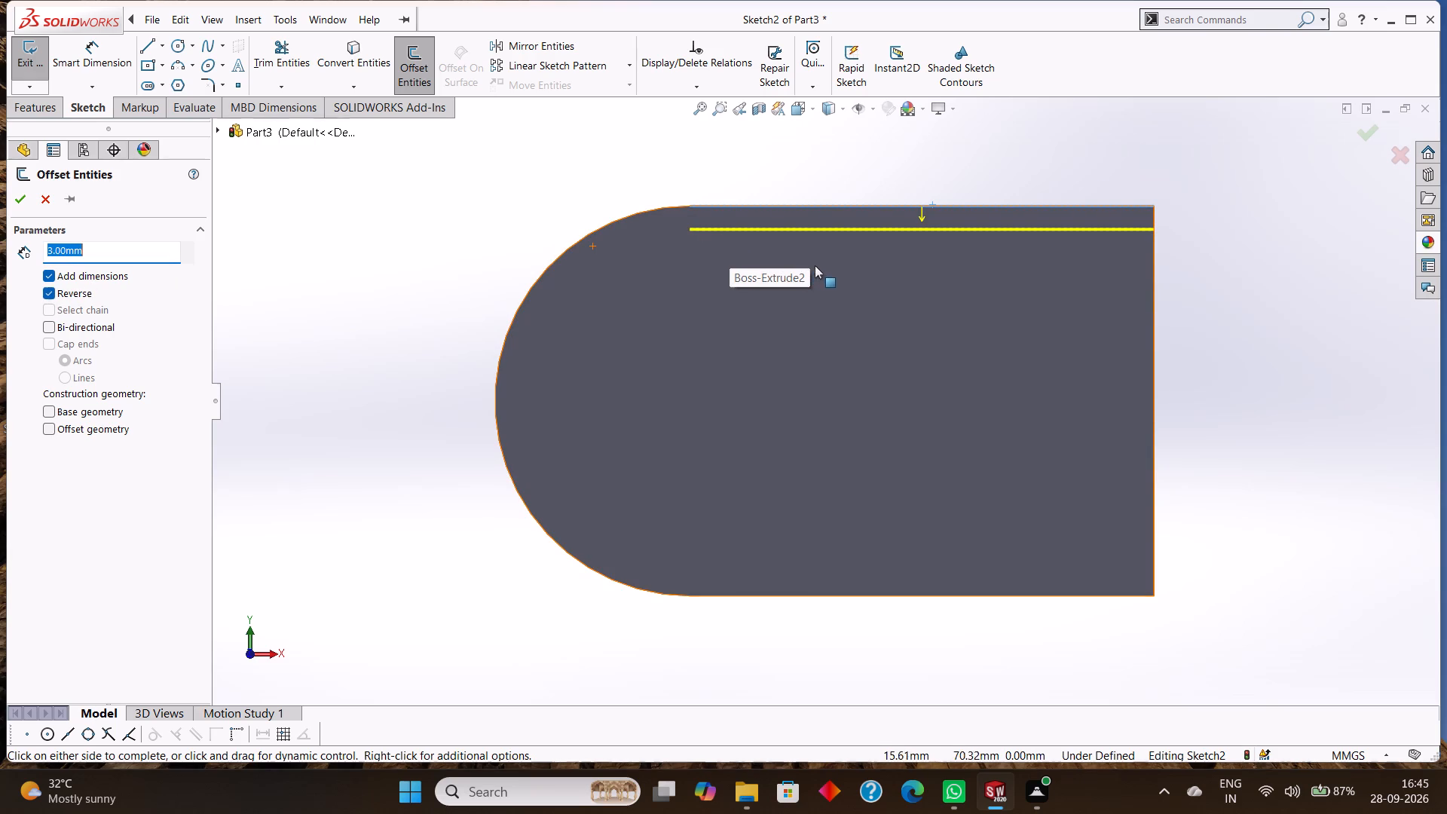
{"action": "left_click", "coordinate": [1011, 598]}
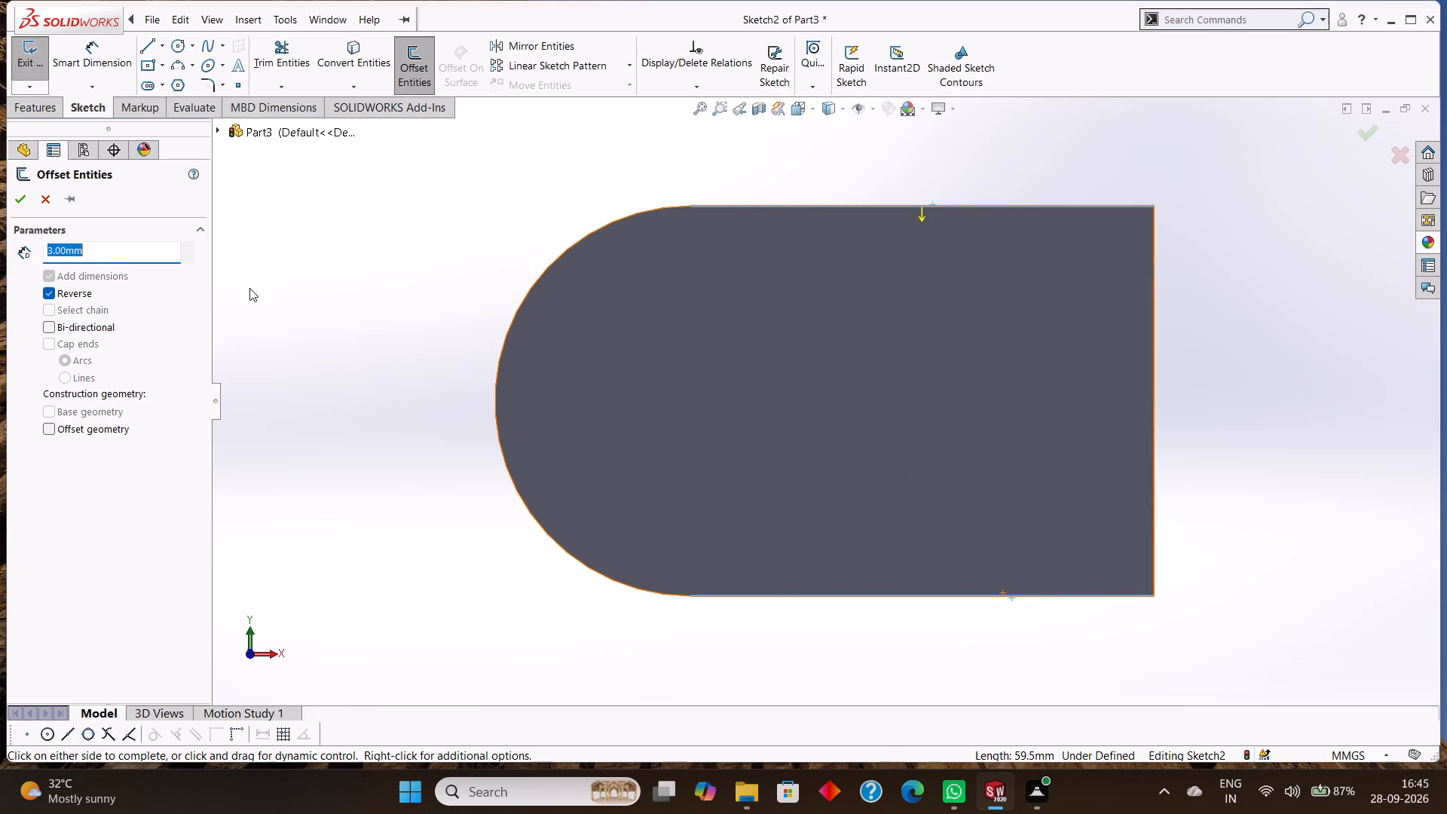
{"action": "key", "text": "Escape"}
Offset the front face's upper and lower straight edges 3 mm inward, reversing the direction for each.
{"action": "left_click", "coordinate": [415, 82]}
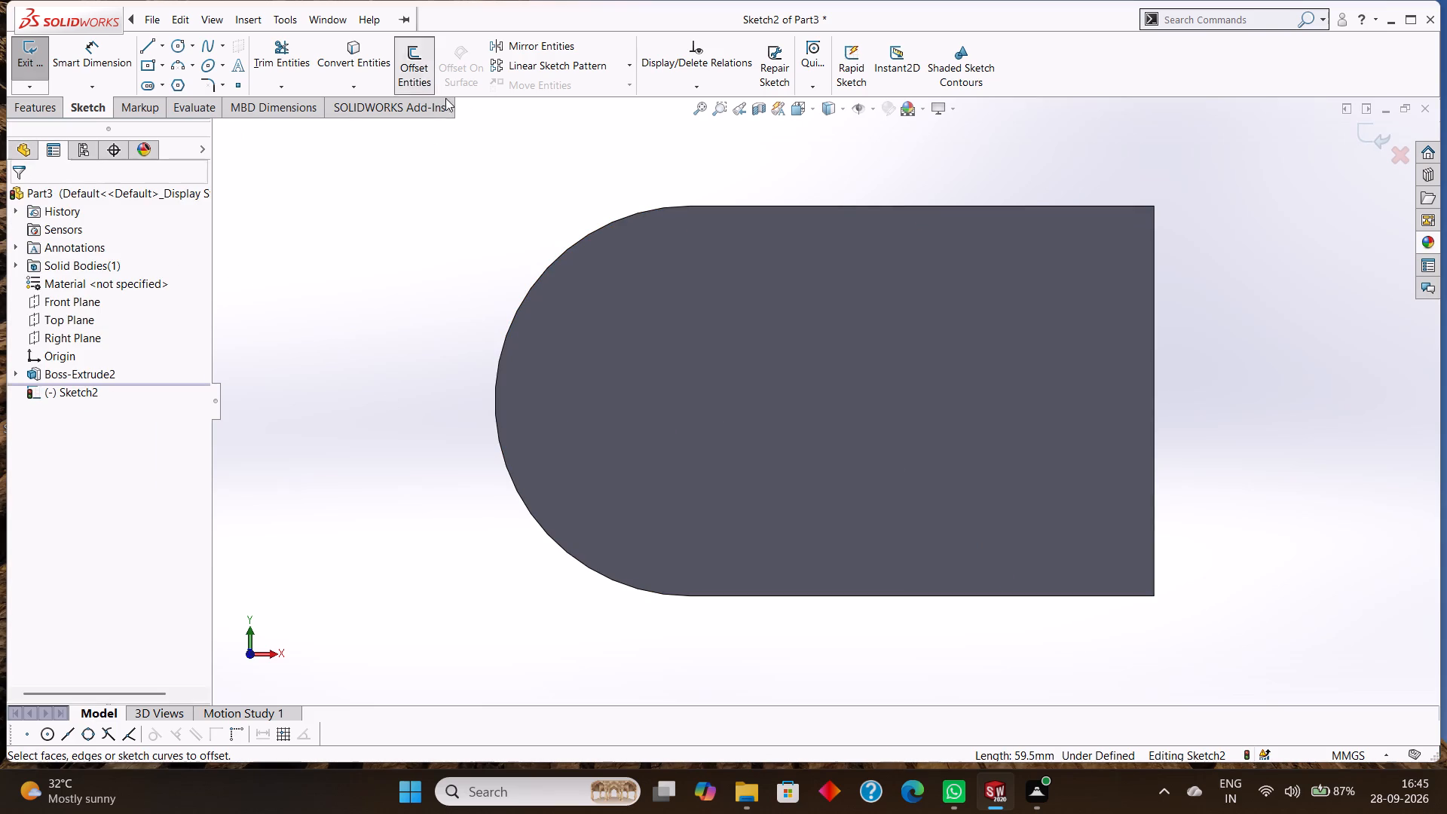
{"action": "left_click", "coordinate": [836, 203]}
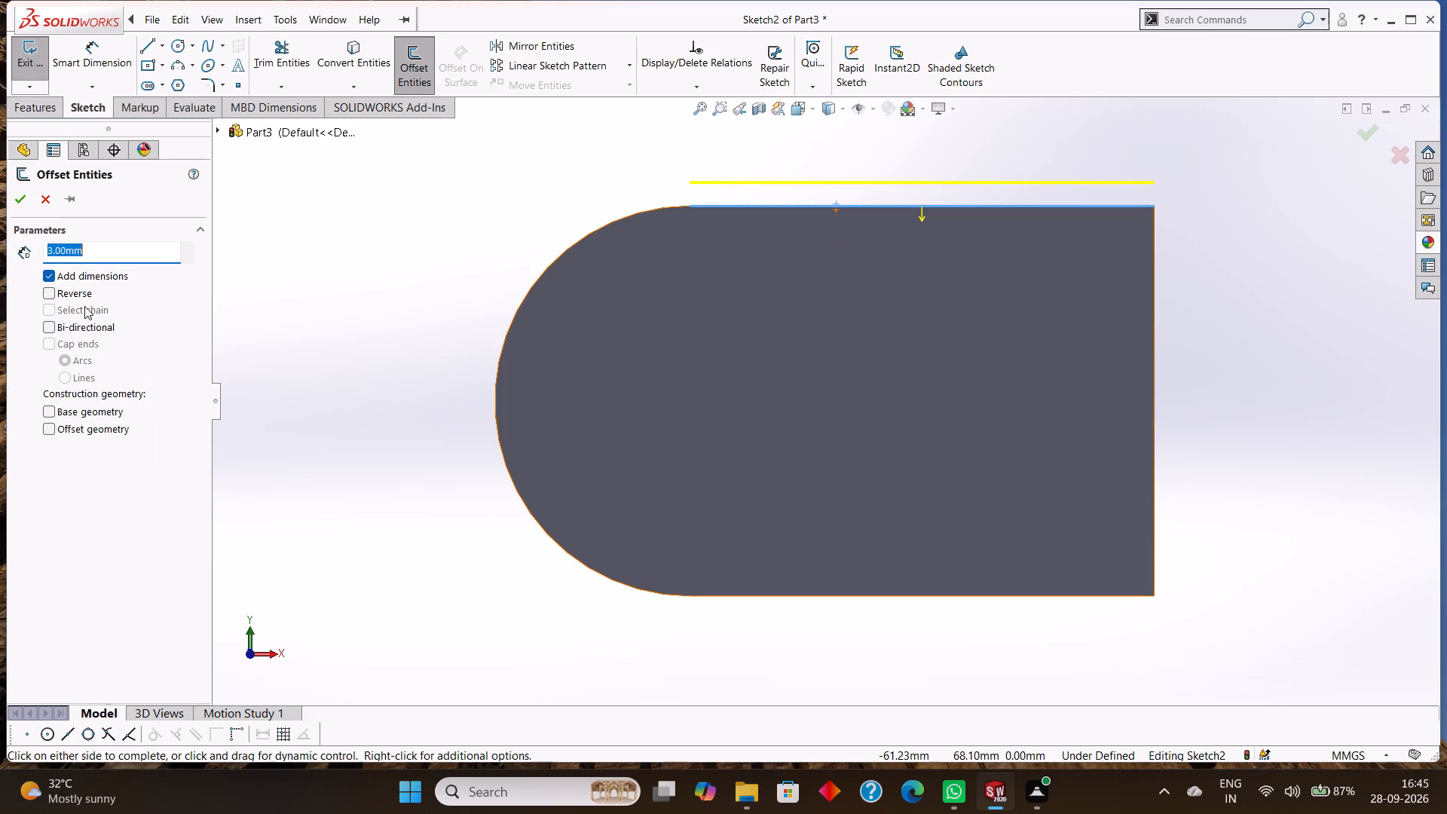
{"action": "left_click", "coordinate": [54, 287]}
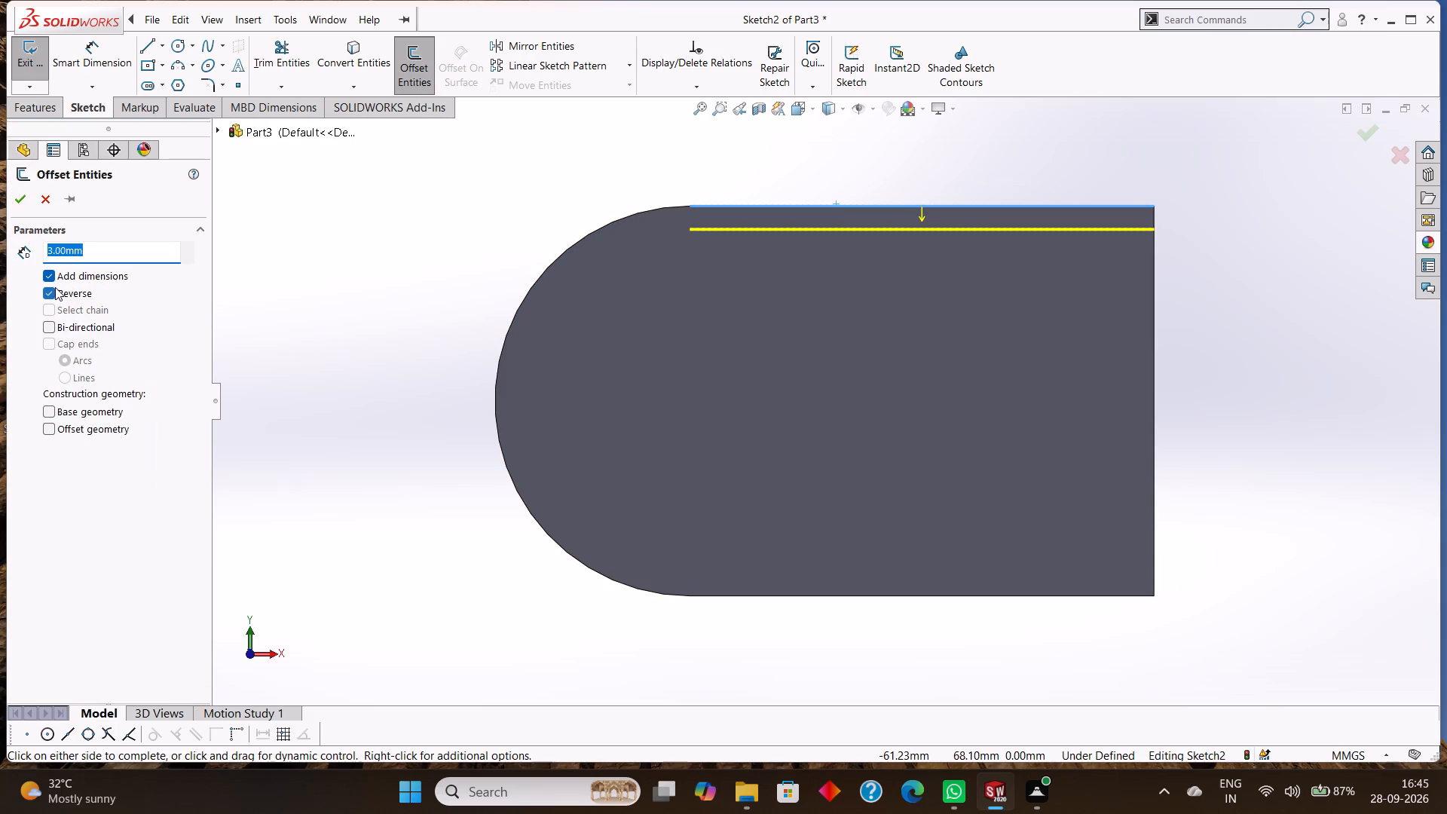
{"action": "left_click", "coordinate": [21, 202]}
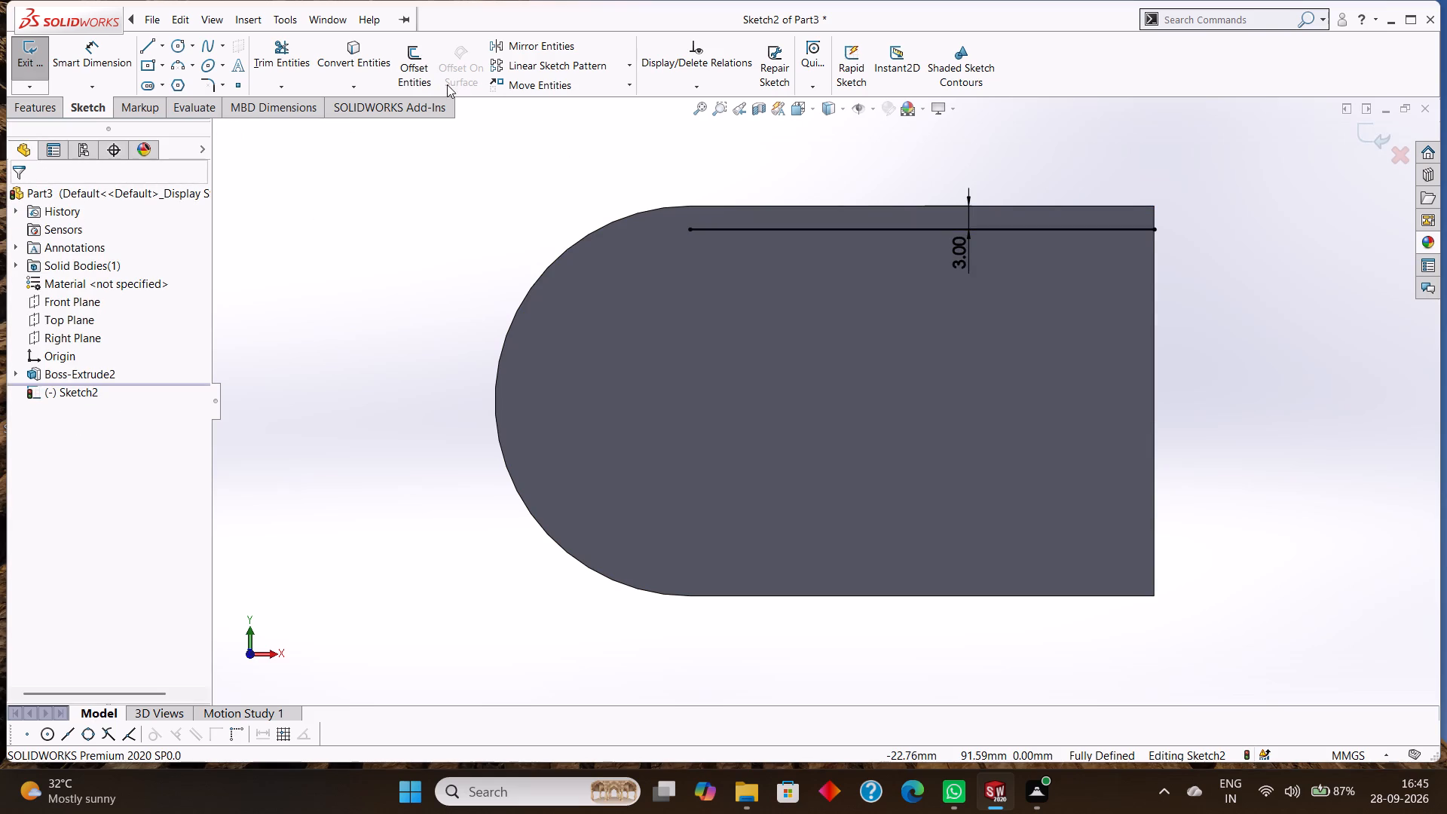
{"action": "left_click", "coordinate": [928, 595]}
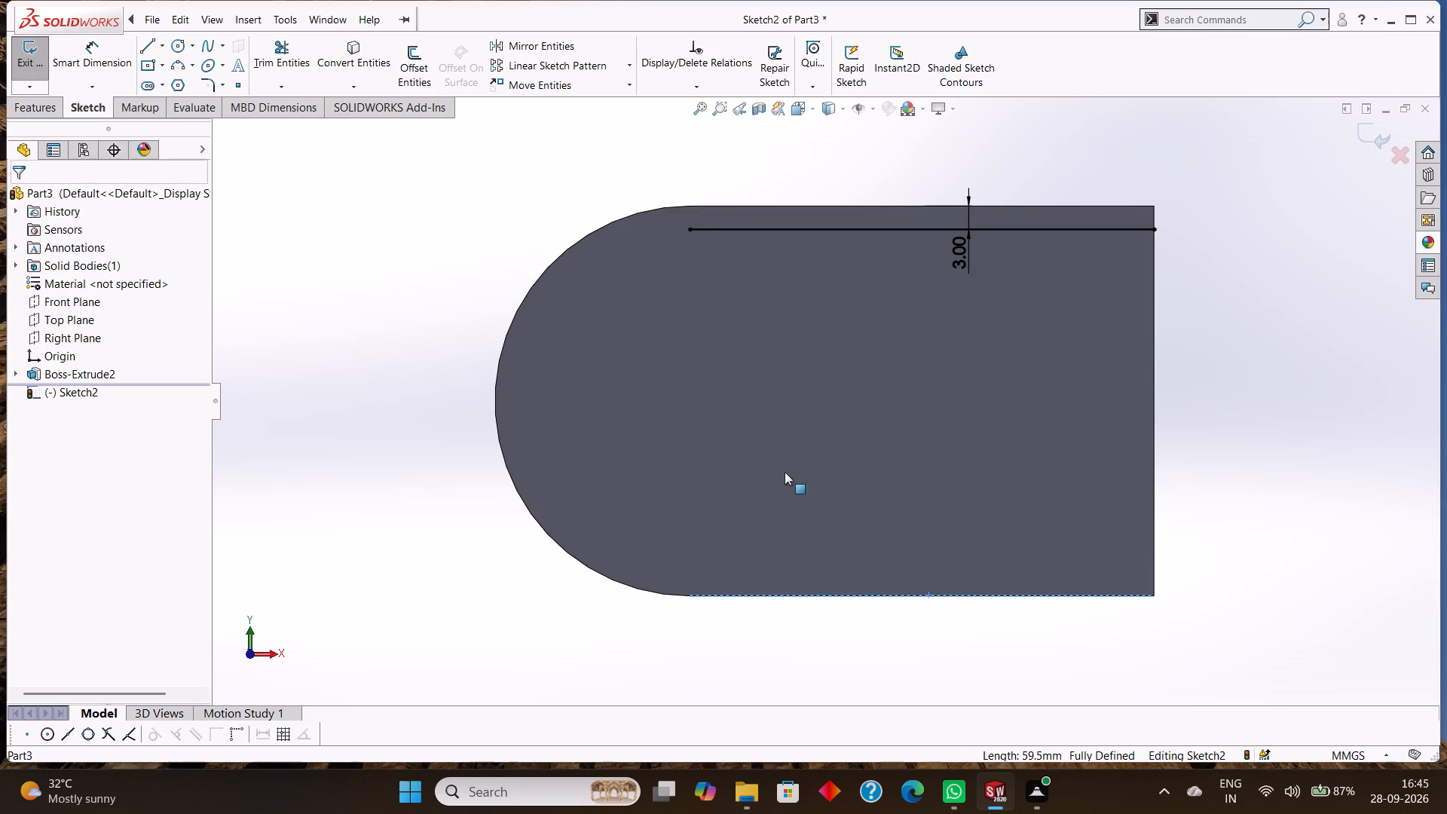
{"action": "left_click", "coordinate": [424, 73]}
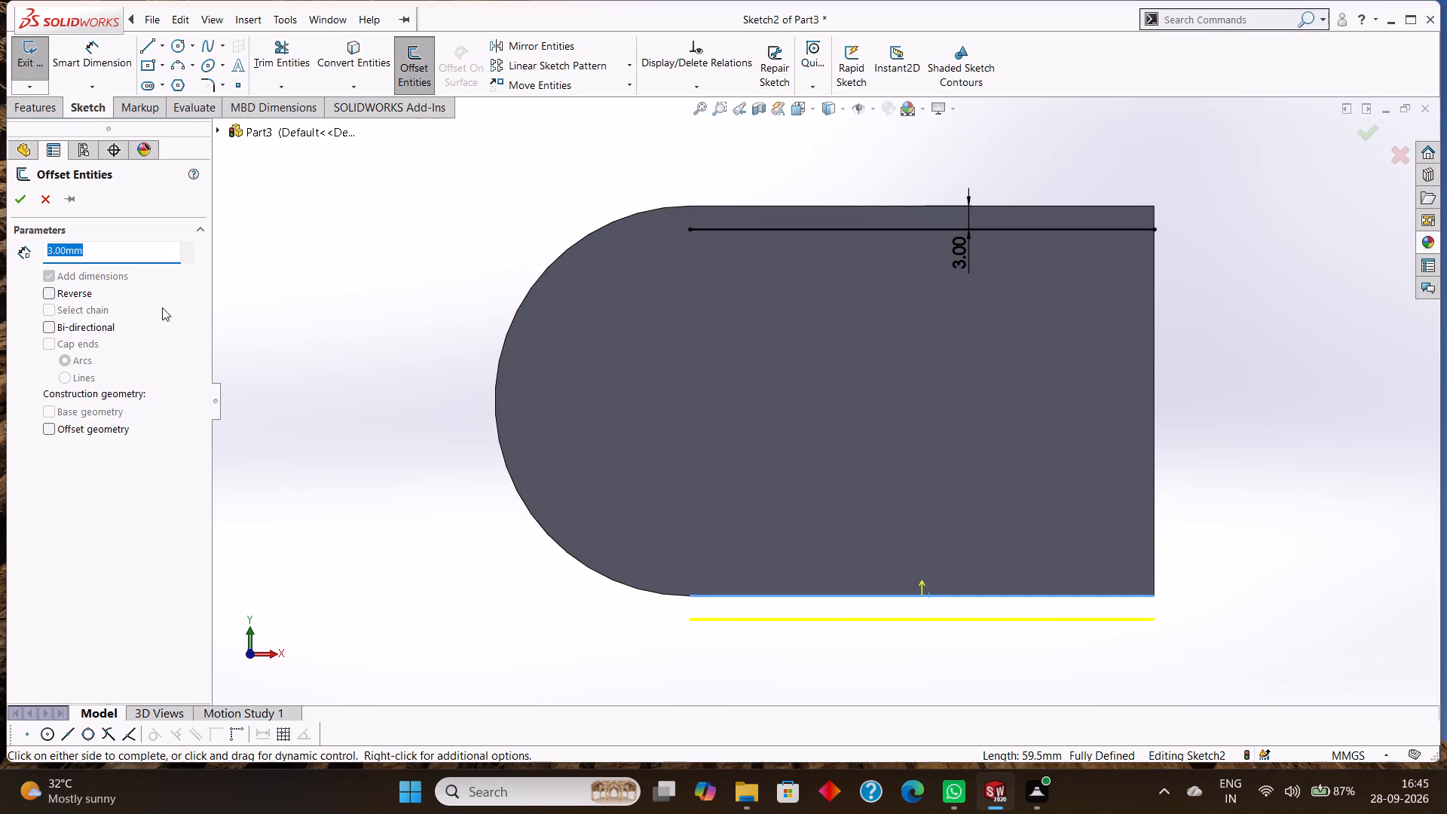
{"action": "left_click", "coordinate": [53, 295]}
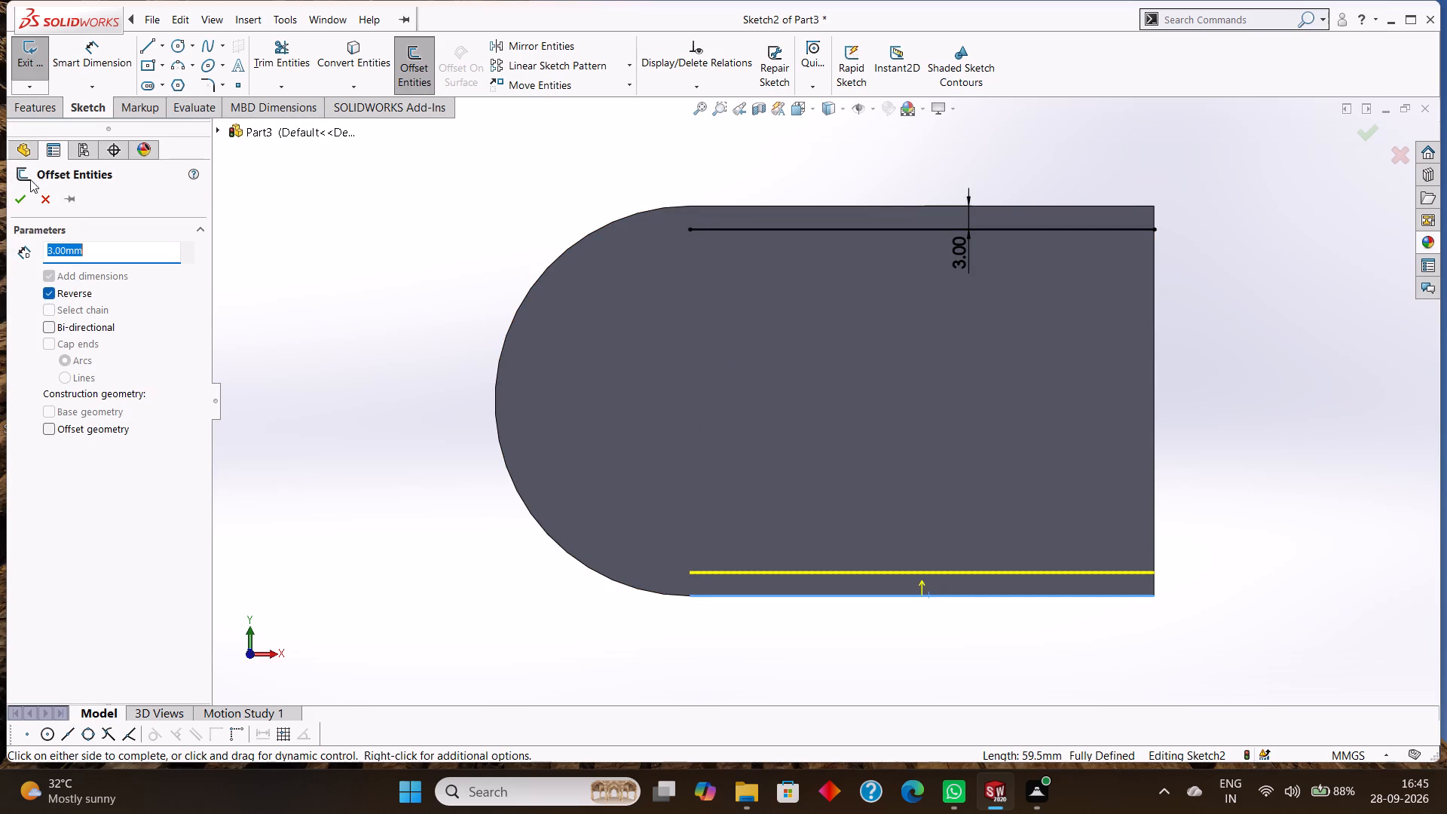
{"action": "left_click", "coordinate": [14, 200]}
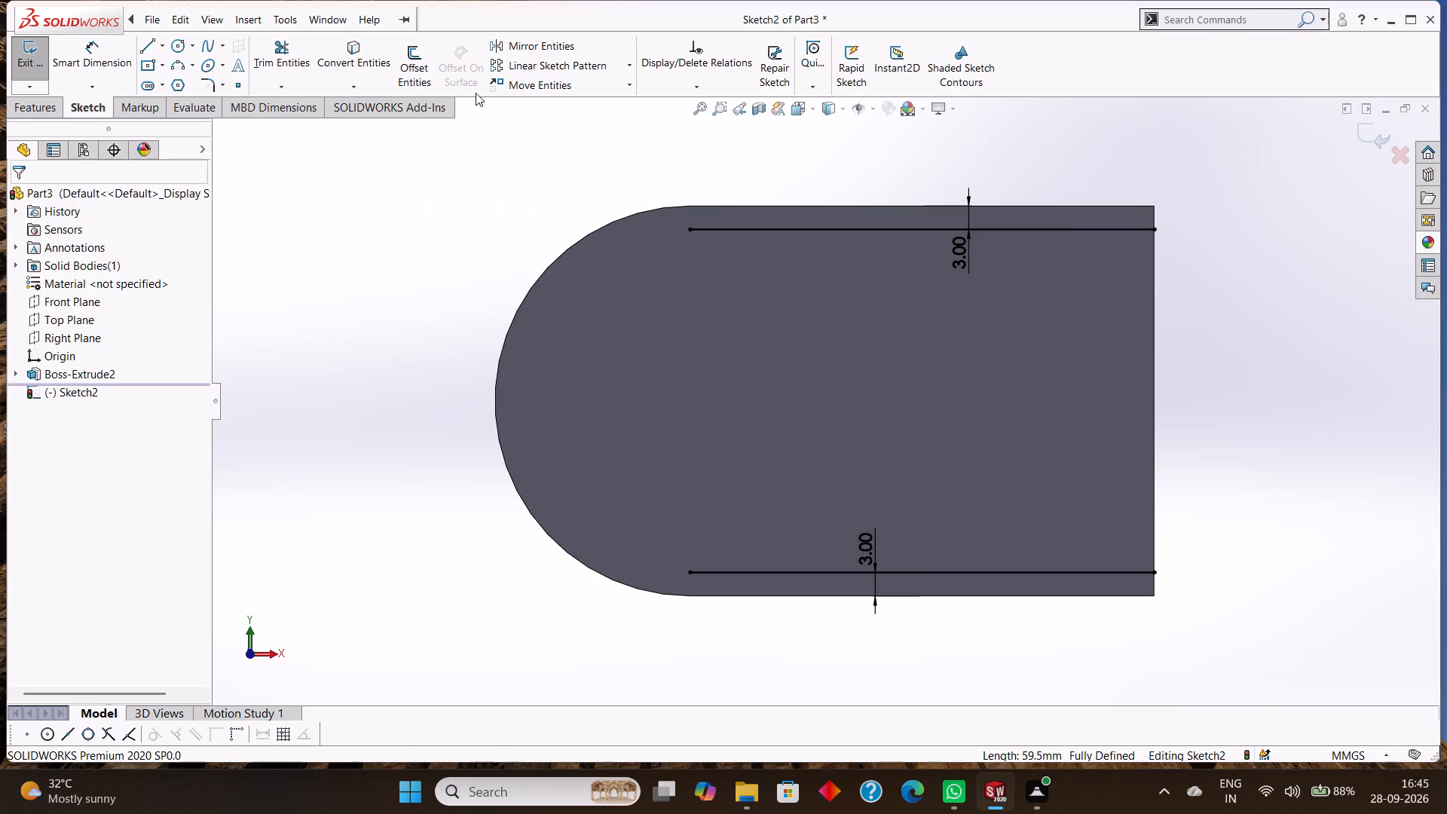
Offset the whole front face outline 3 mm inward with a dimension, using the reversed direction.
{"action": "left_click", "coordinate": [412, 69]}
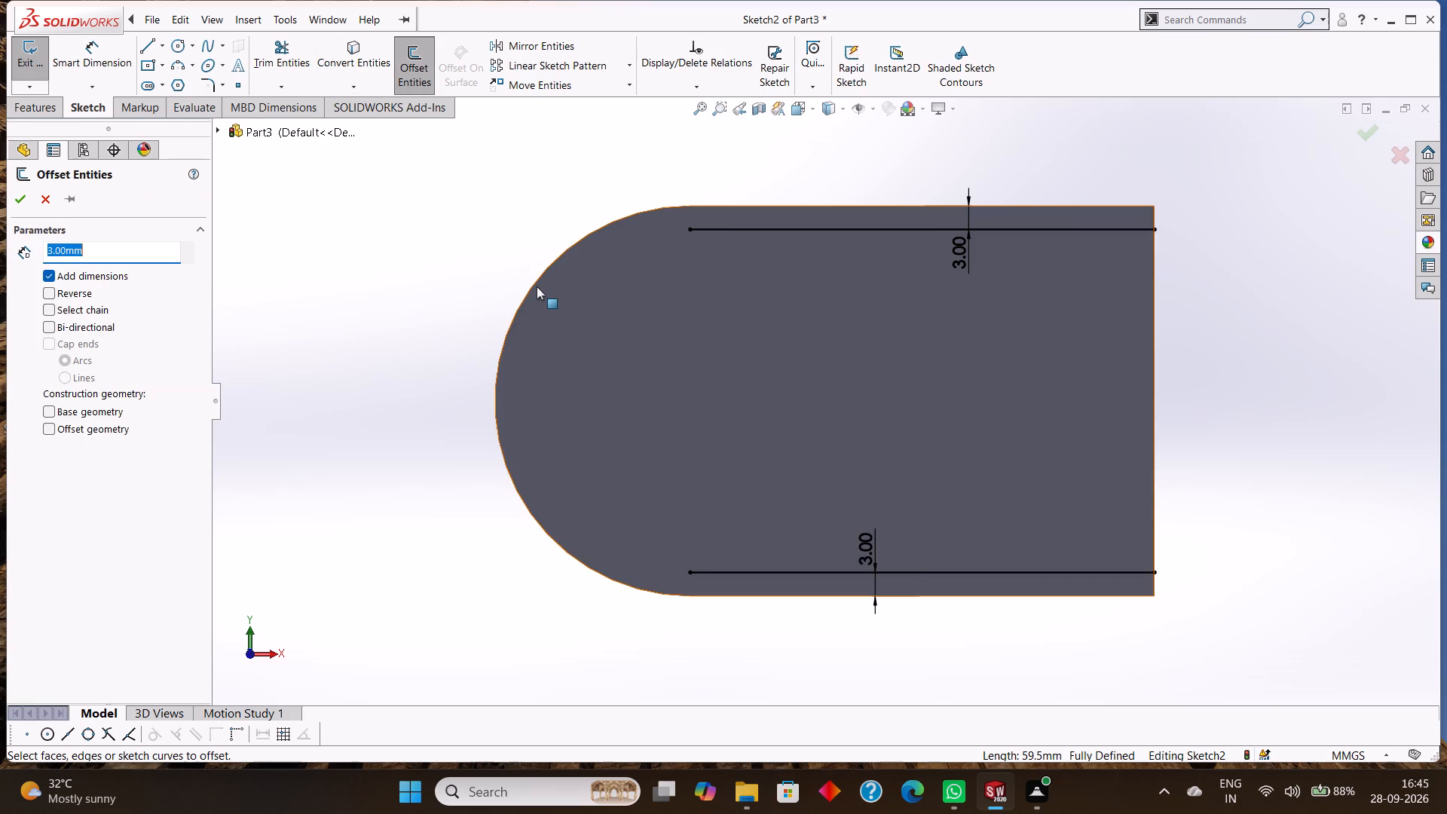
{"action": "left_click", "coordinate": [537, 286]}
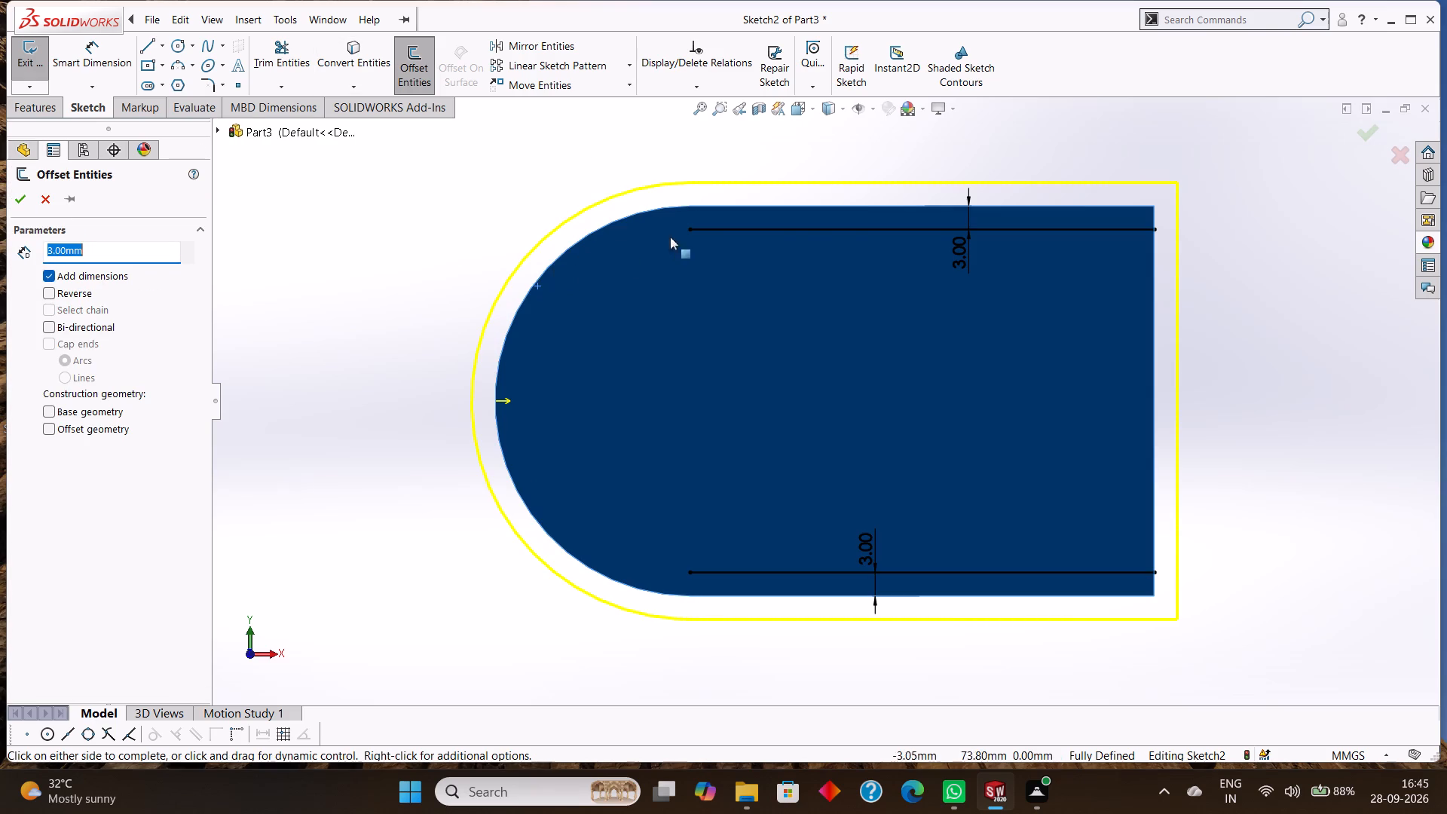
{"action": "left_click", "coordinate": [53, 292]}
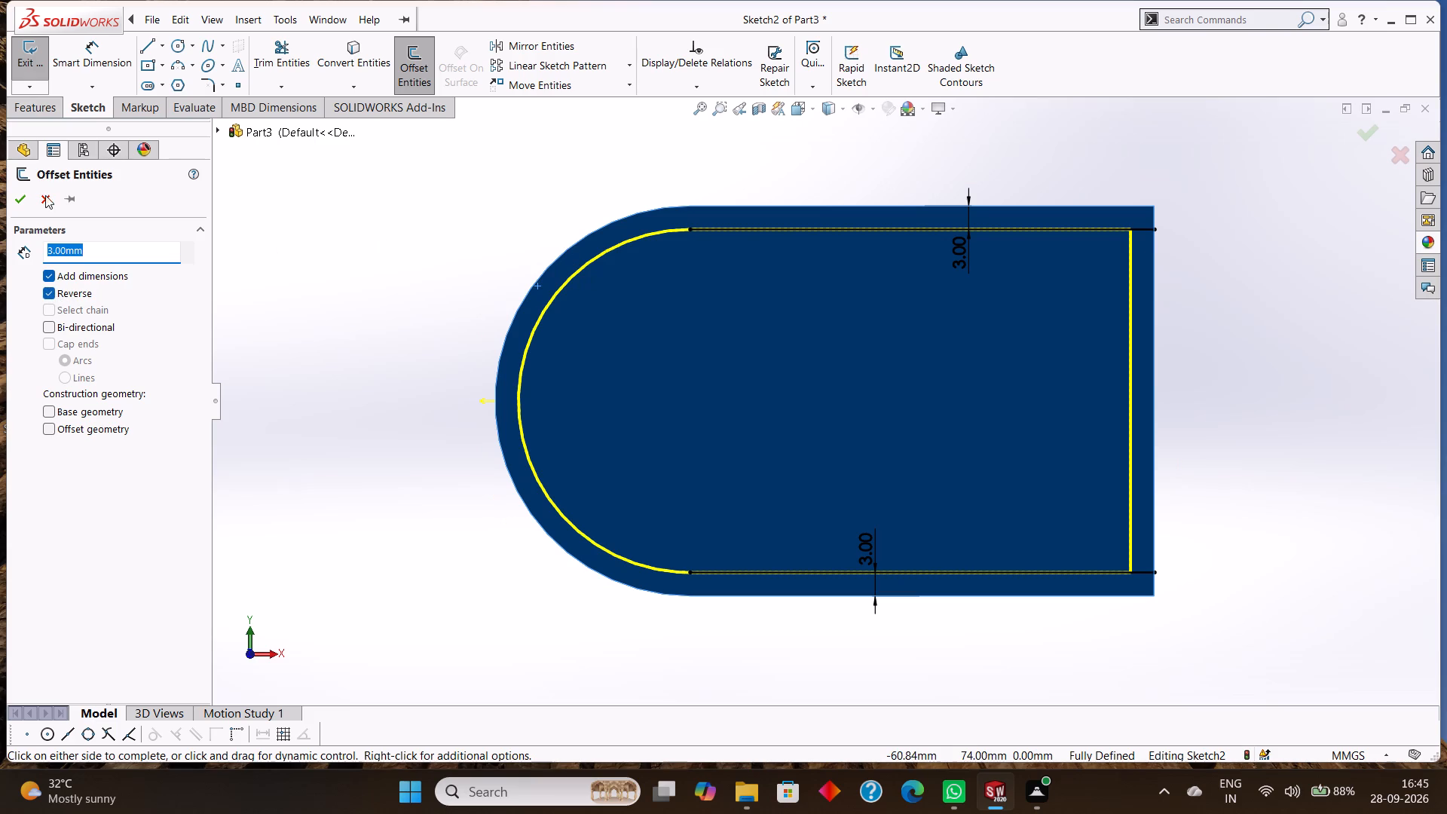
{"action": "left_click", "coordinate": [14, 199]}
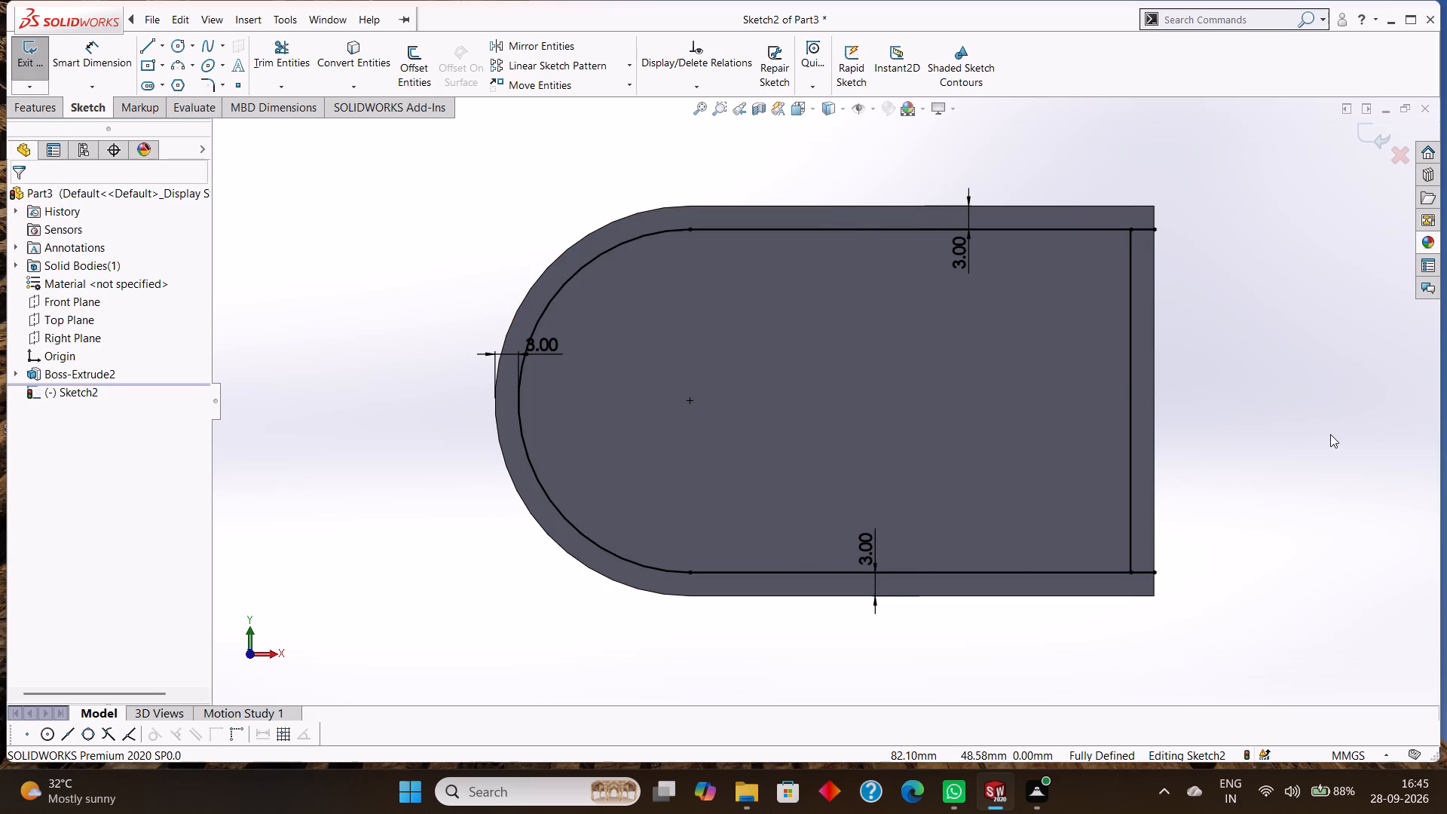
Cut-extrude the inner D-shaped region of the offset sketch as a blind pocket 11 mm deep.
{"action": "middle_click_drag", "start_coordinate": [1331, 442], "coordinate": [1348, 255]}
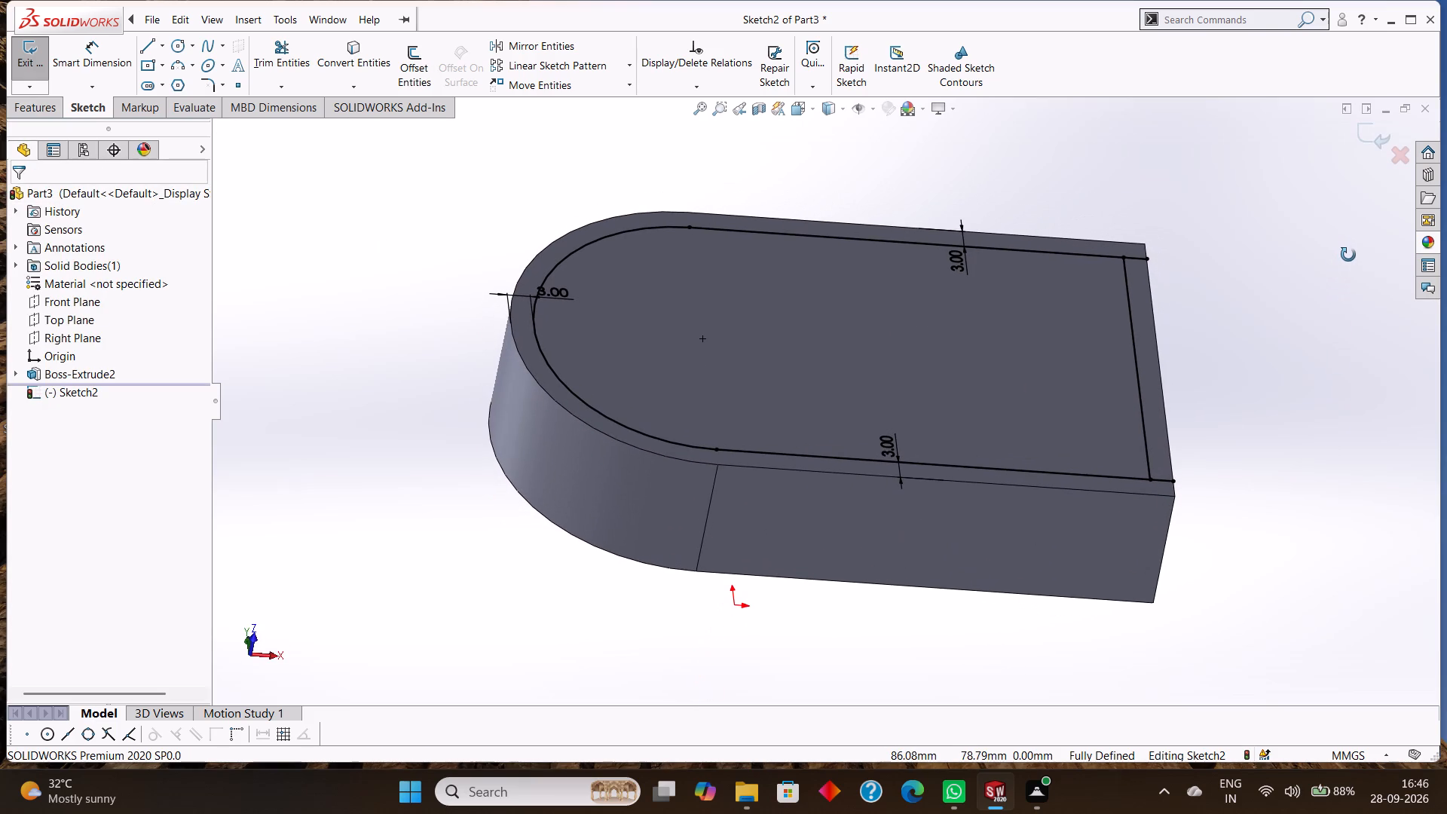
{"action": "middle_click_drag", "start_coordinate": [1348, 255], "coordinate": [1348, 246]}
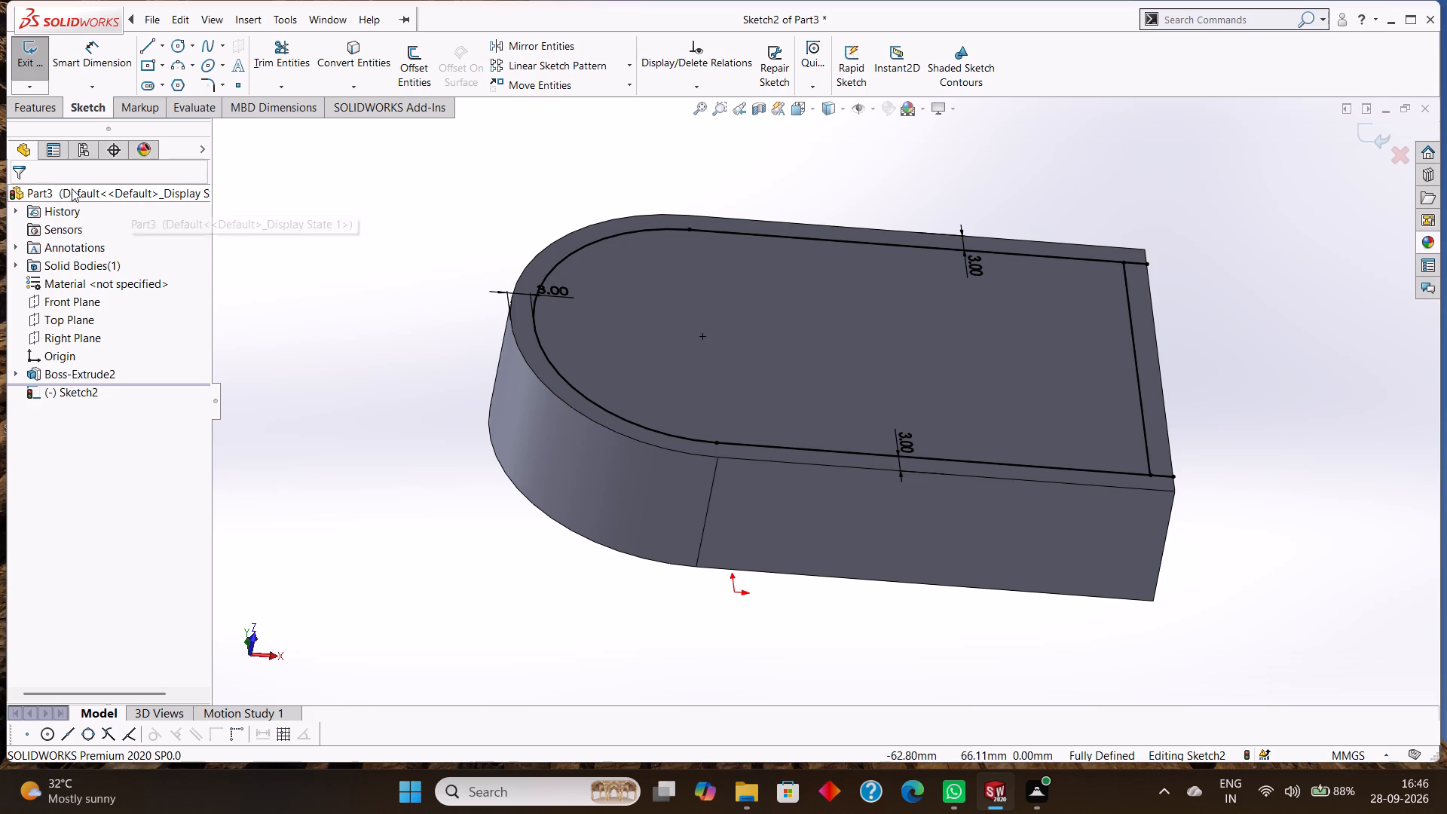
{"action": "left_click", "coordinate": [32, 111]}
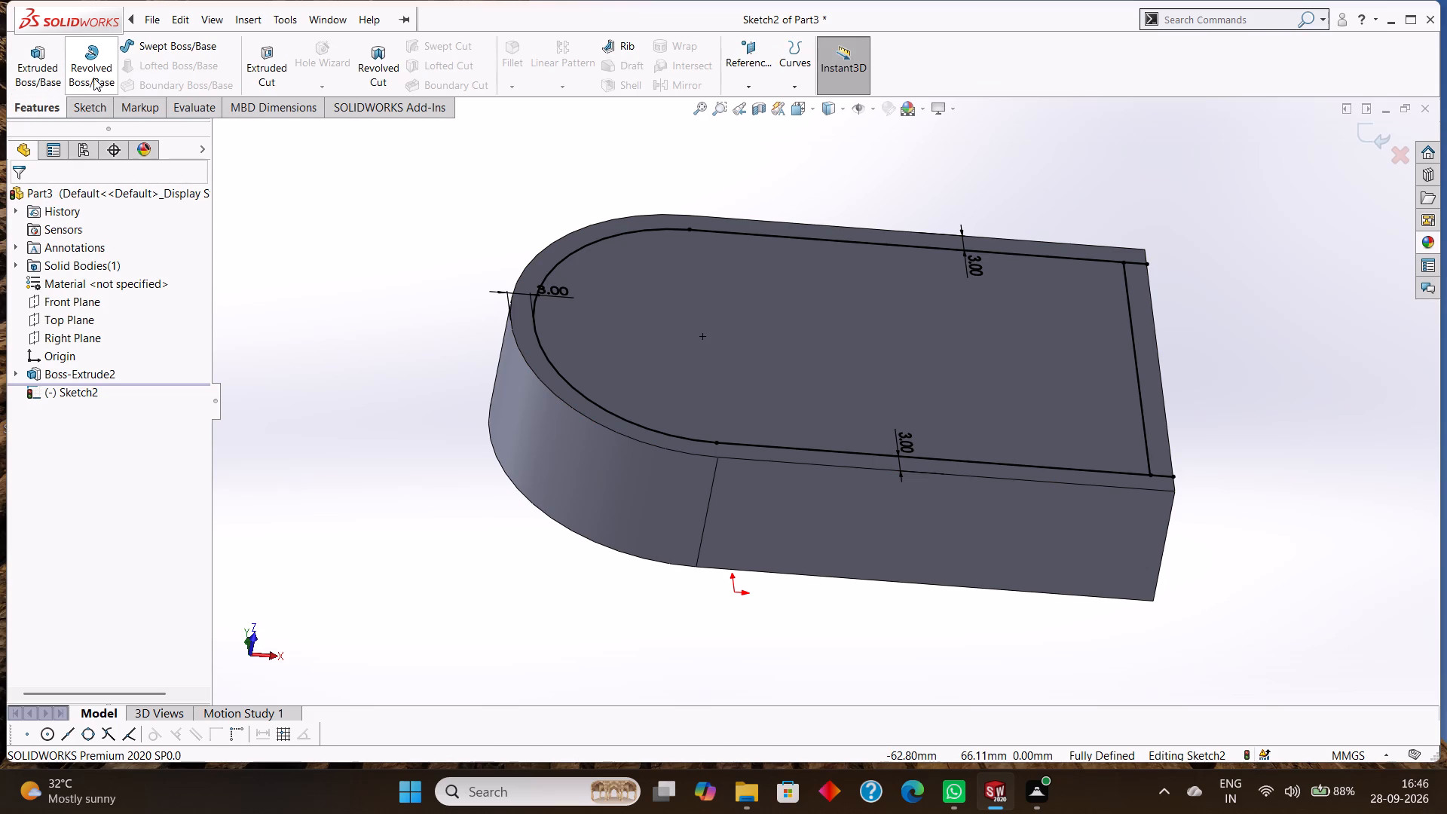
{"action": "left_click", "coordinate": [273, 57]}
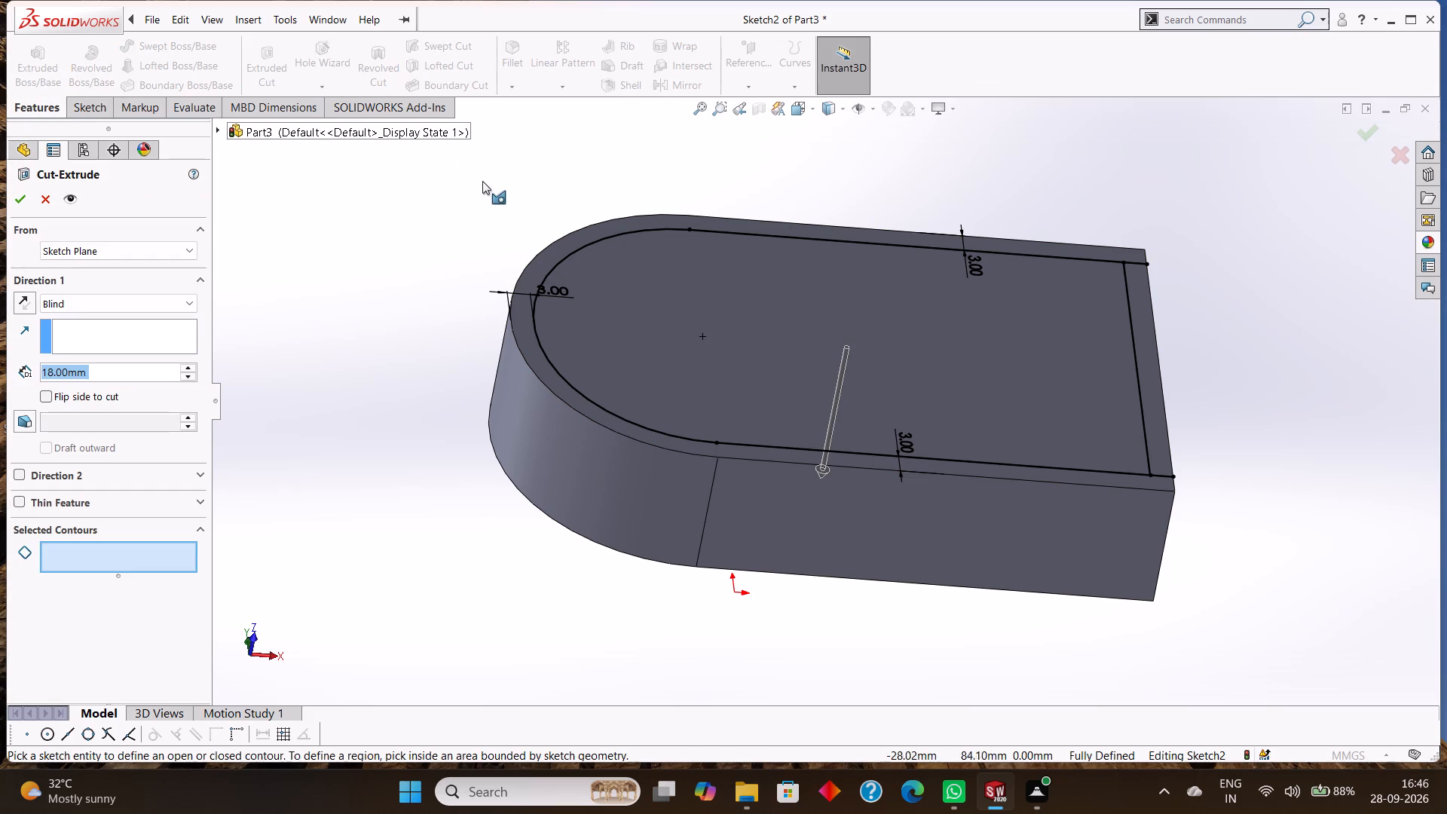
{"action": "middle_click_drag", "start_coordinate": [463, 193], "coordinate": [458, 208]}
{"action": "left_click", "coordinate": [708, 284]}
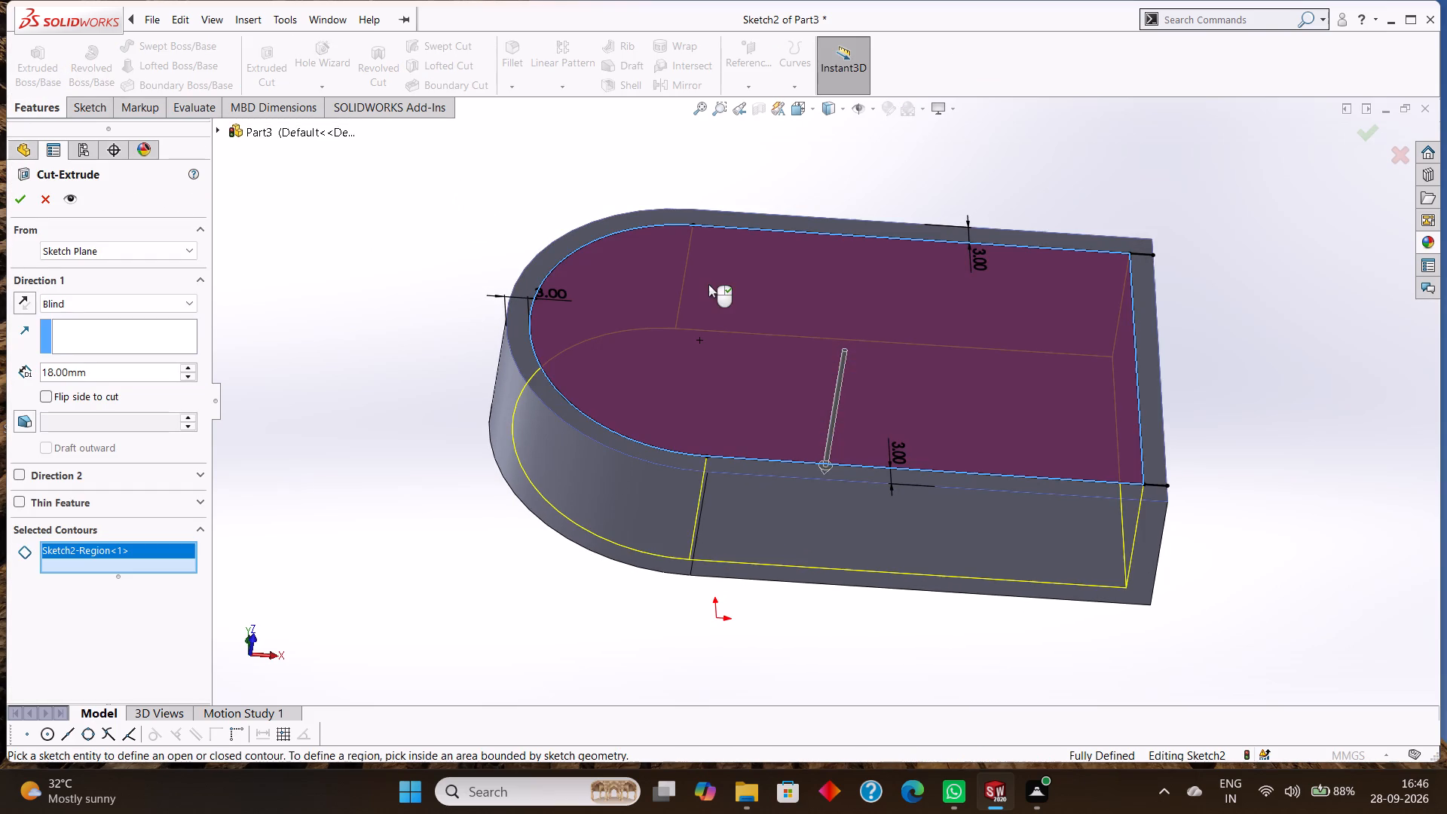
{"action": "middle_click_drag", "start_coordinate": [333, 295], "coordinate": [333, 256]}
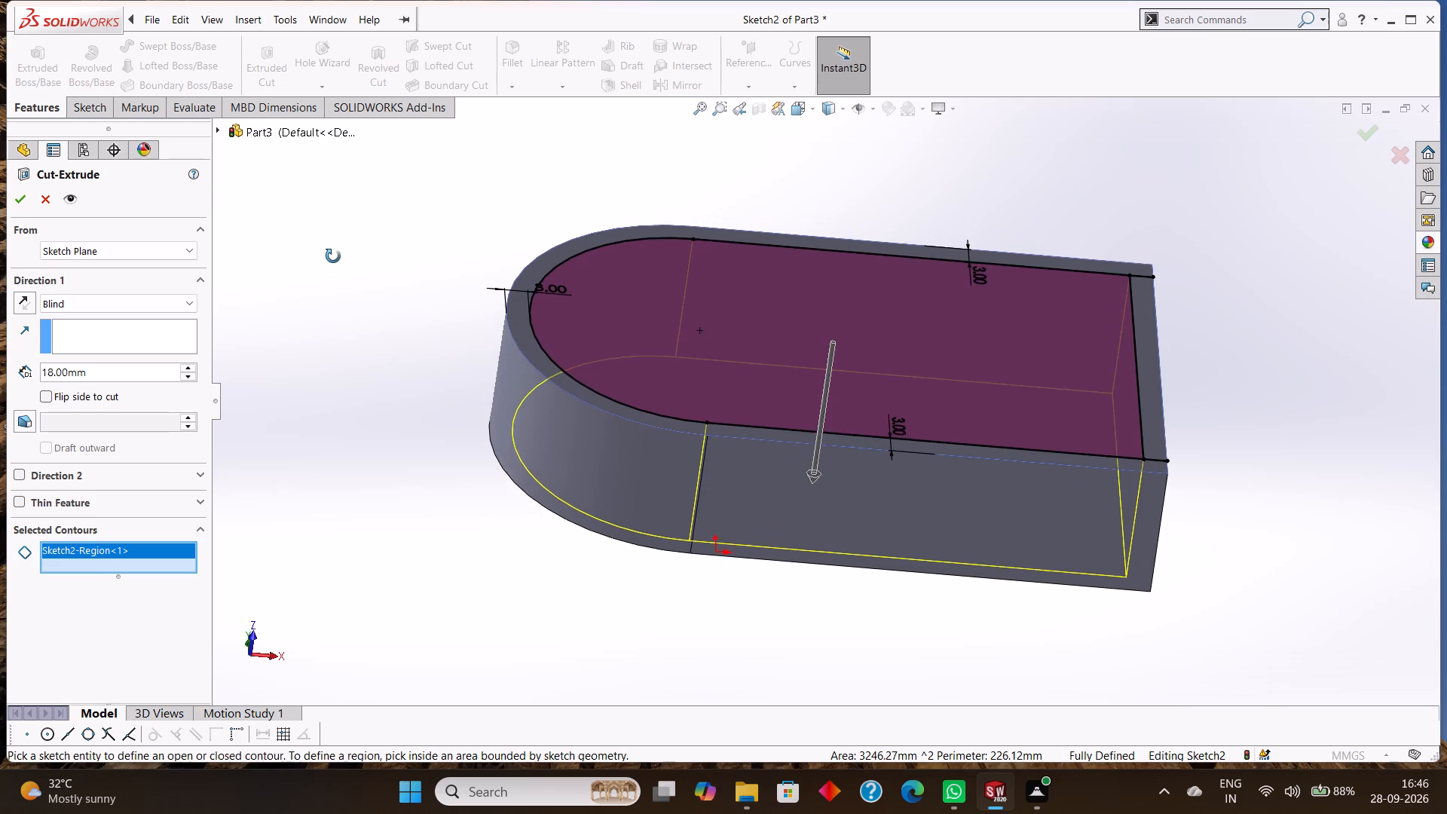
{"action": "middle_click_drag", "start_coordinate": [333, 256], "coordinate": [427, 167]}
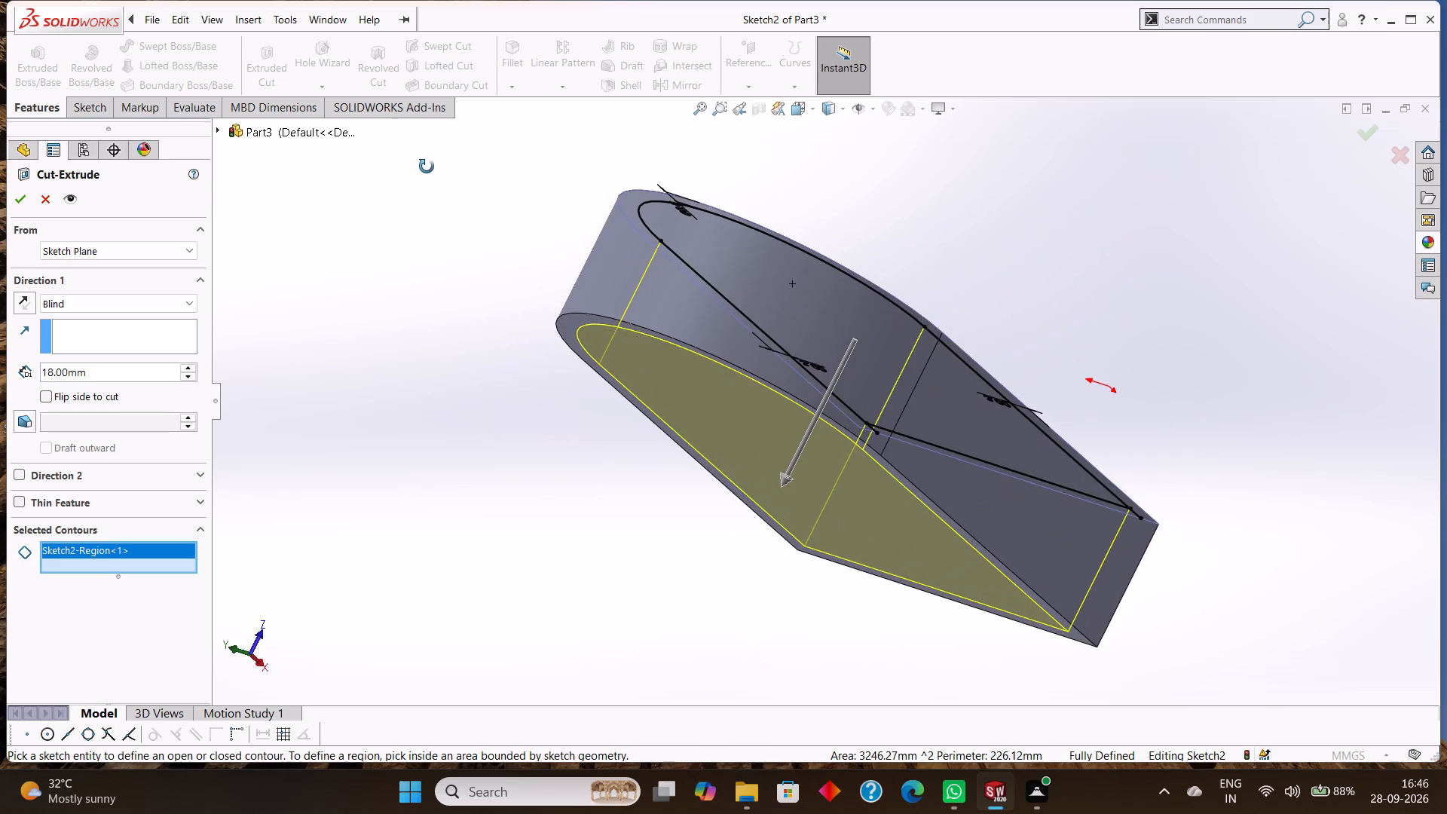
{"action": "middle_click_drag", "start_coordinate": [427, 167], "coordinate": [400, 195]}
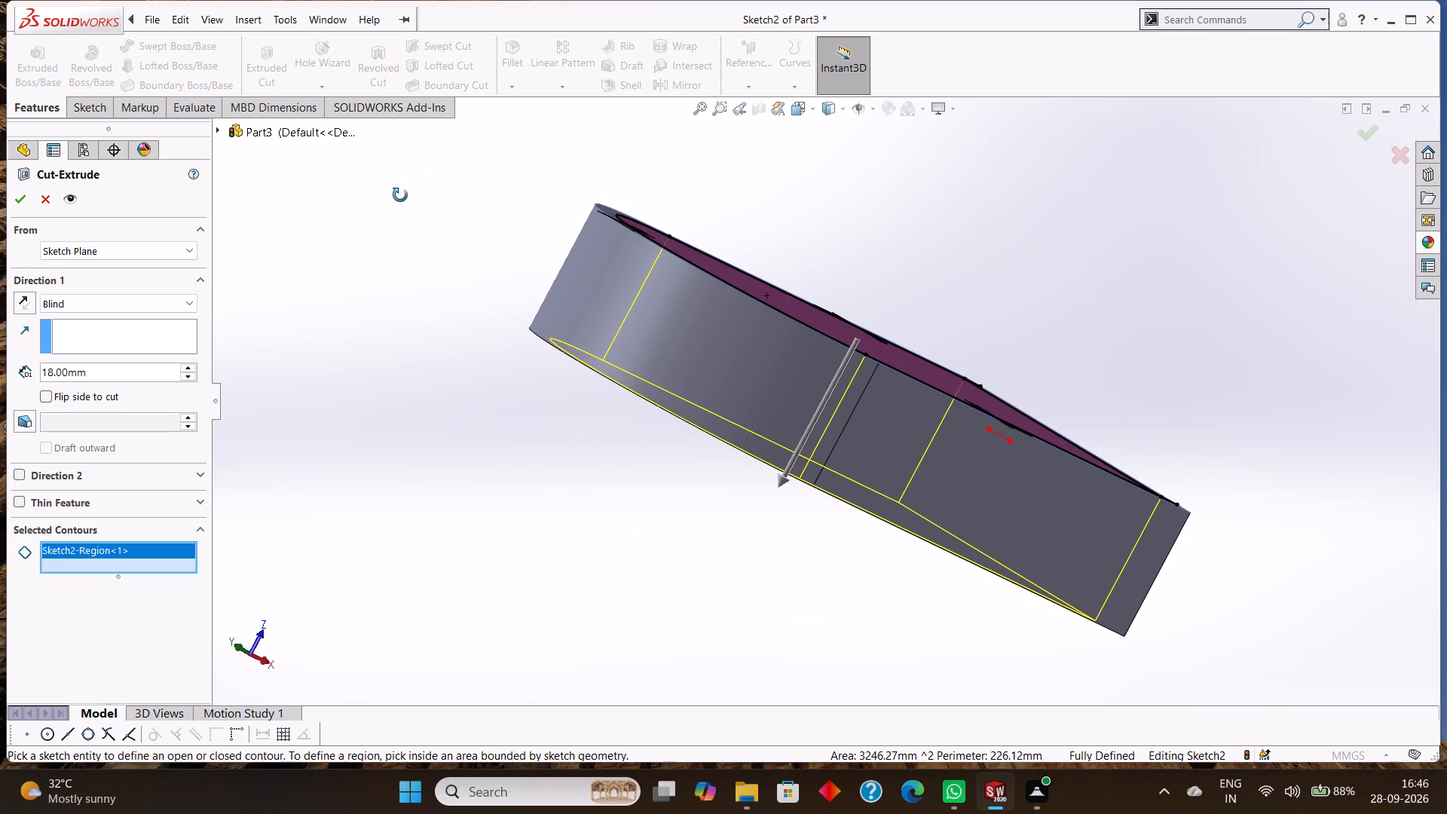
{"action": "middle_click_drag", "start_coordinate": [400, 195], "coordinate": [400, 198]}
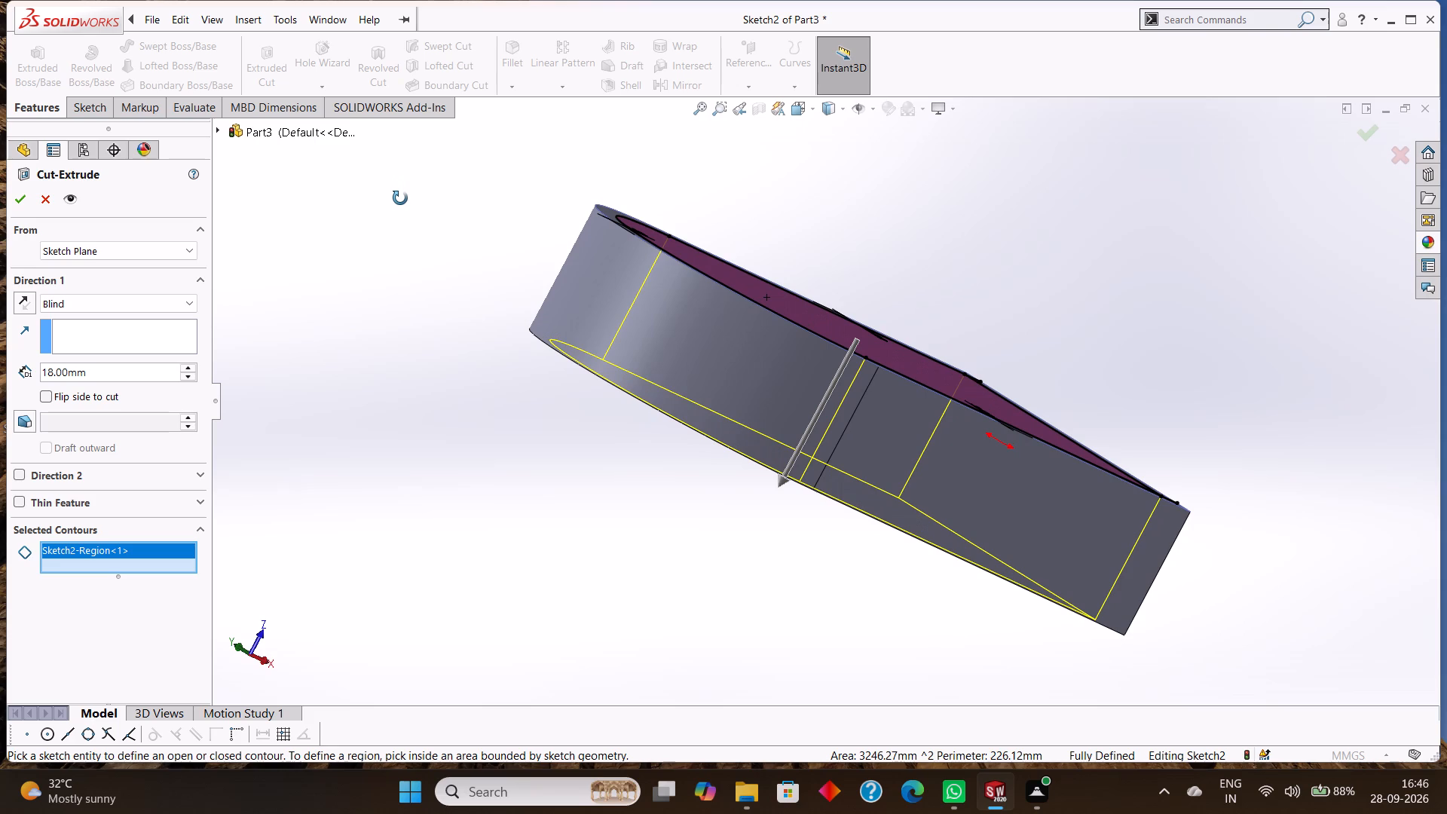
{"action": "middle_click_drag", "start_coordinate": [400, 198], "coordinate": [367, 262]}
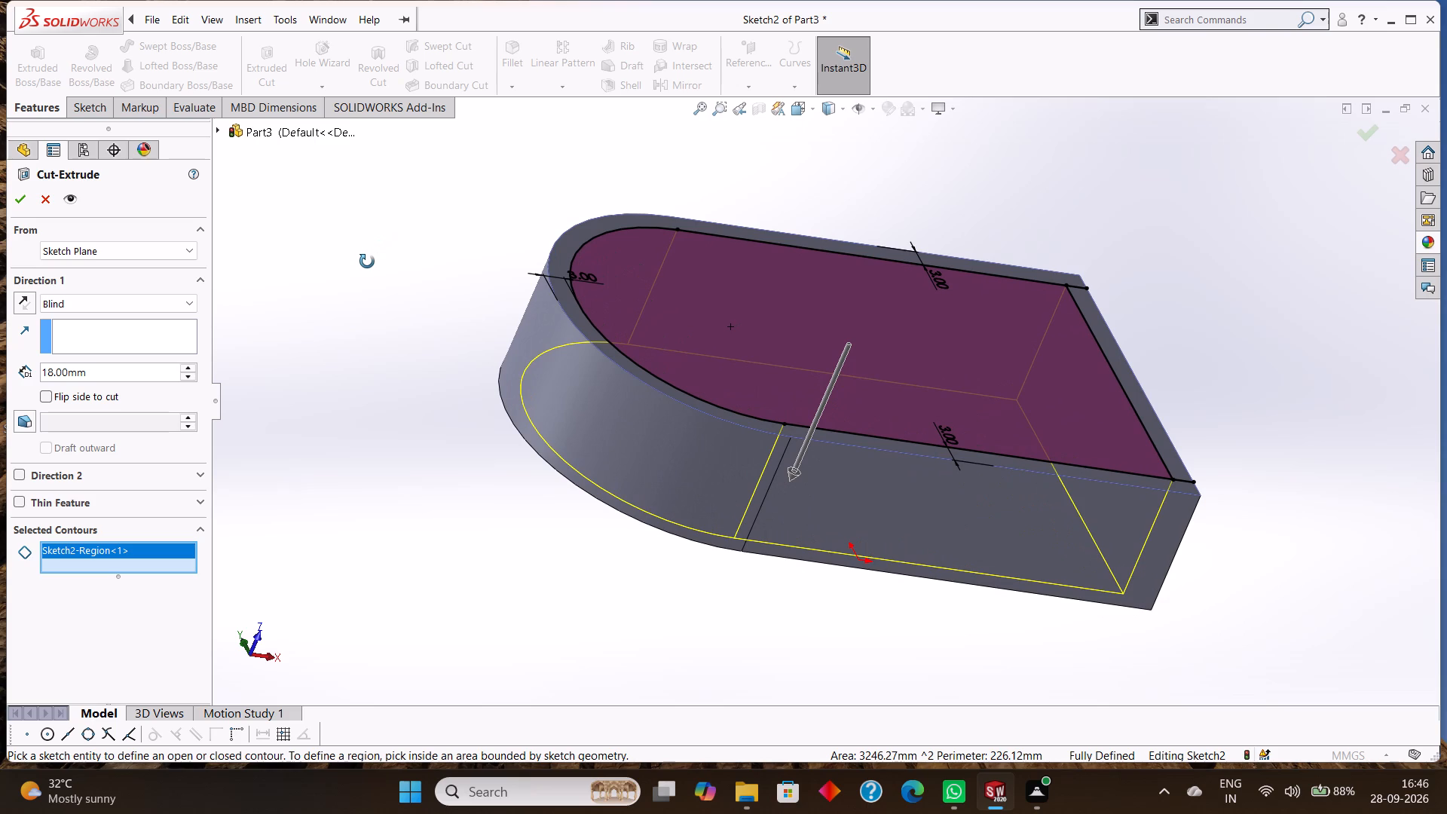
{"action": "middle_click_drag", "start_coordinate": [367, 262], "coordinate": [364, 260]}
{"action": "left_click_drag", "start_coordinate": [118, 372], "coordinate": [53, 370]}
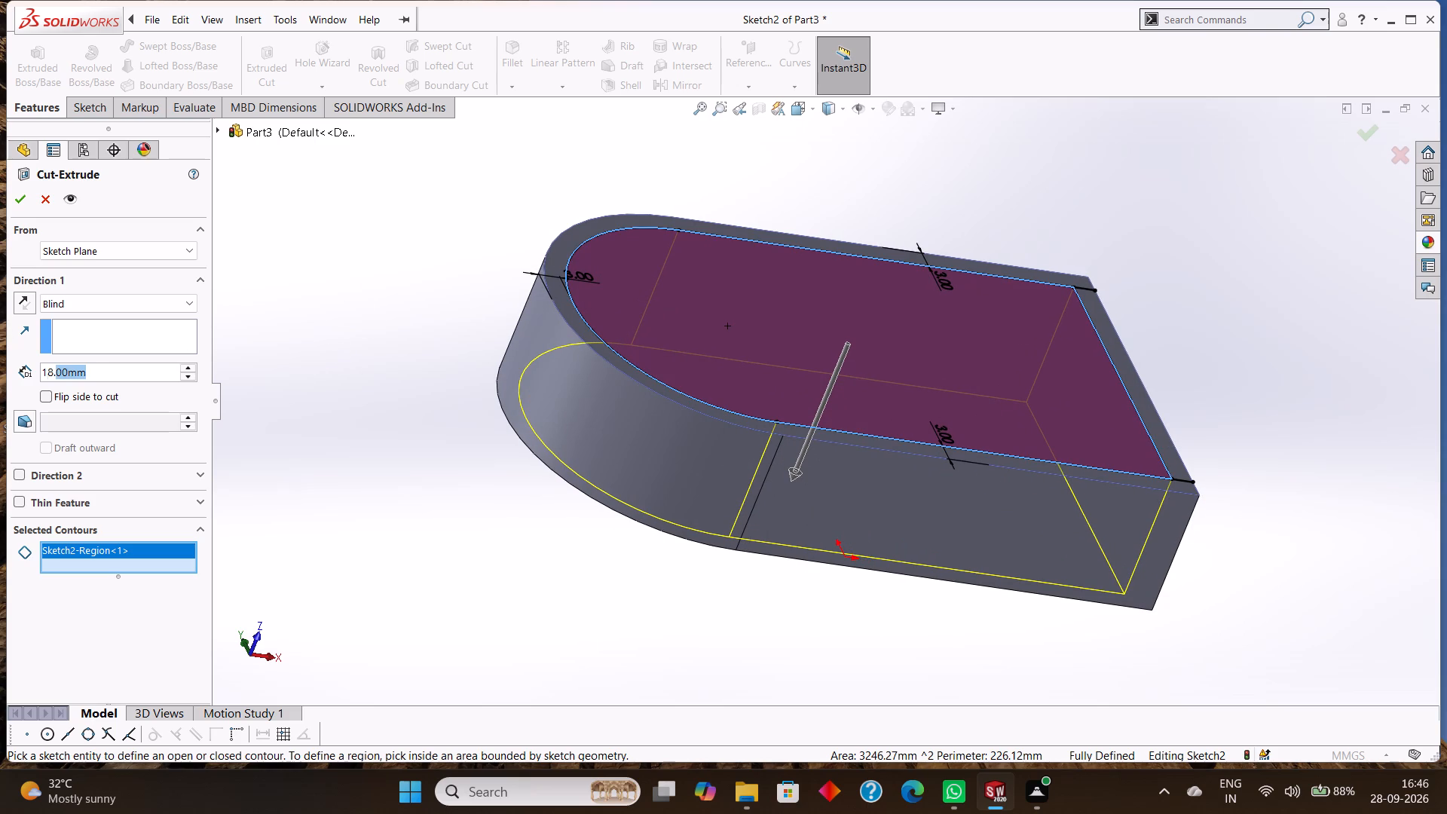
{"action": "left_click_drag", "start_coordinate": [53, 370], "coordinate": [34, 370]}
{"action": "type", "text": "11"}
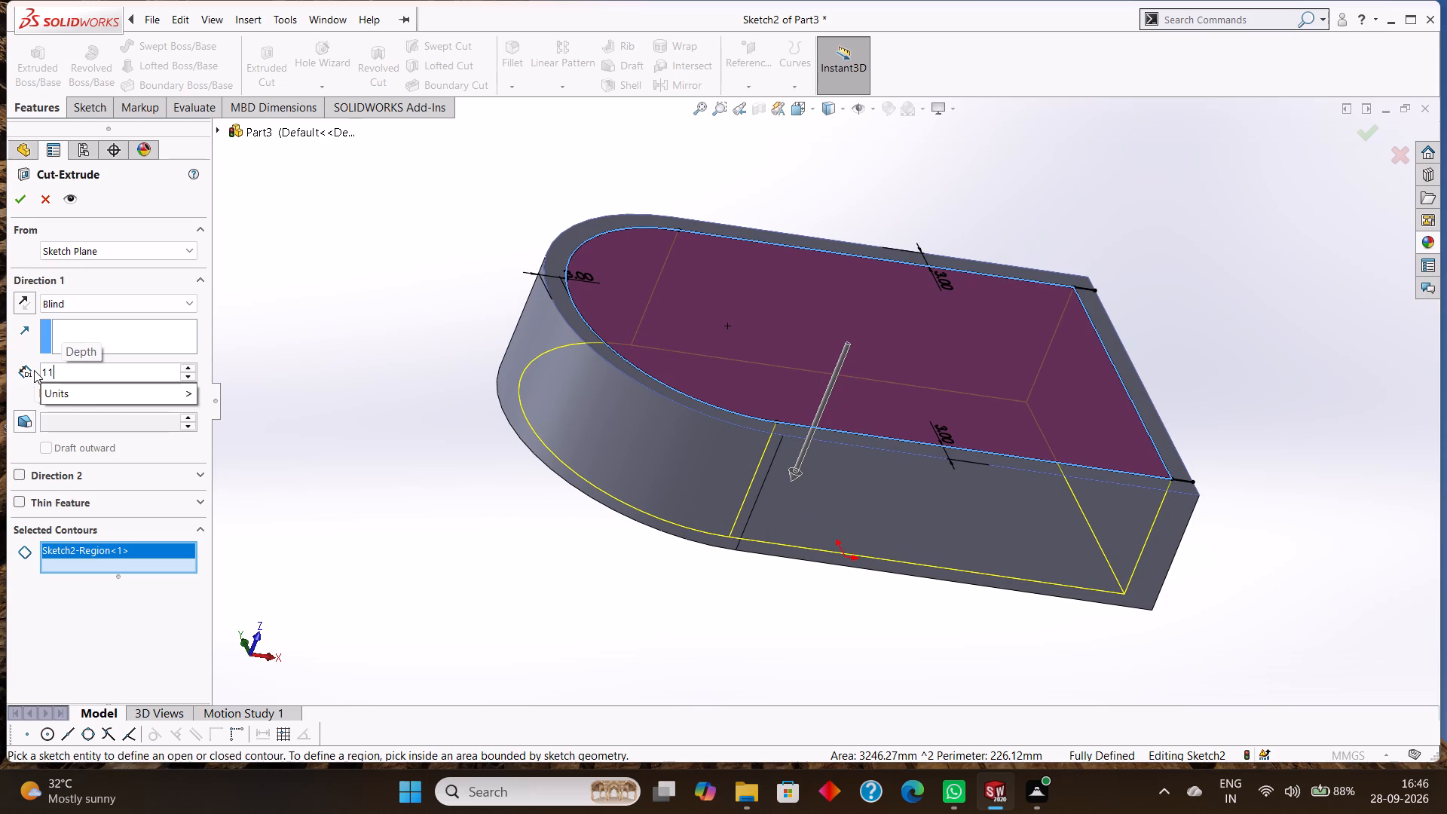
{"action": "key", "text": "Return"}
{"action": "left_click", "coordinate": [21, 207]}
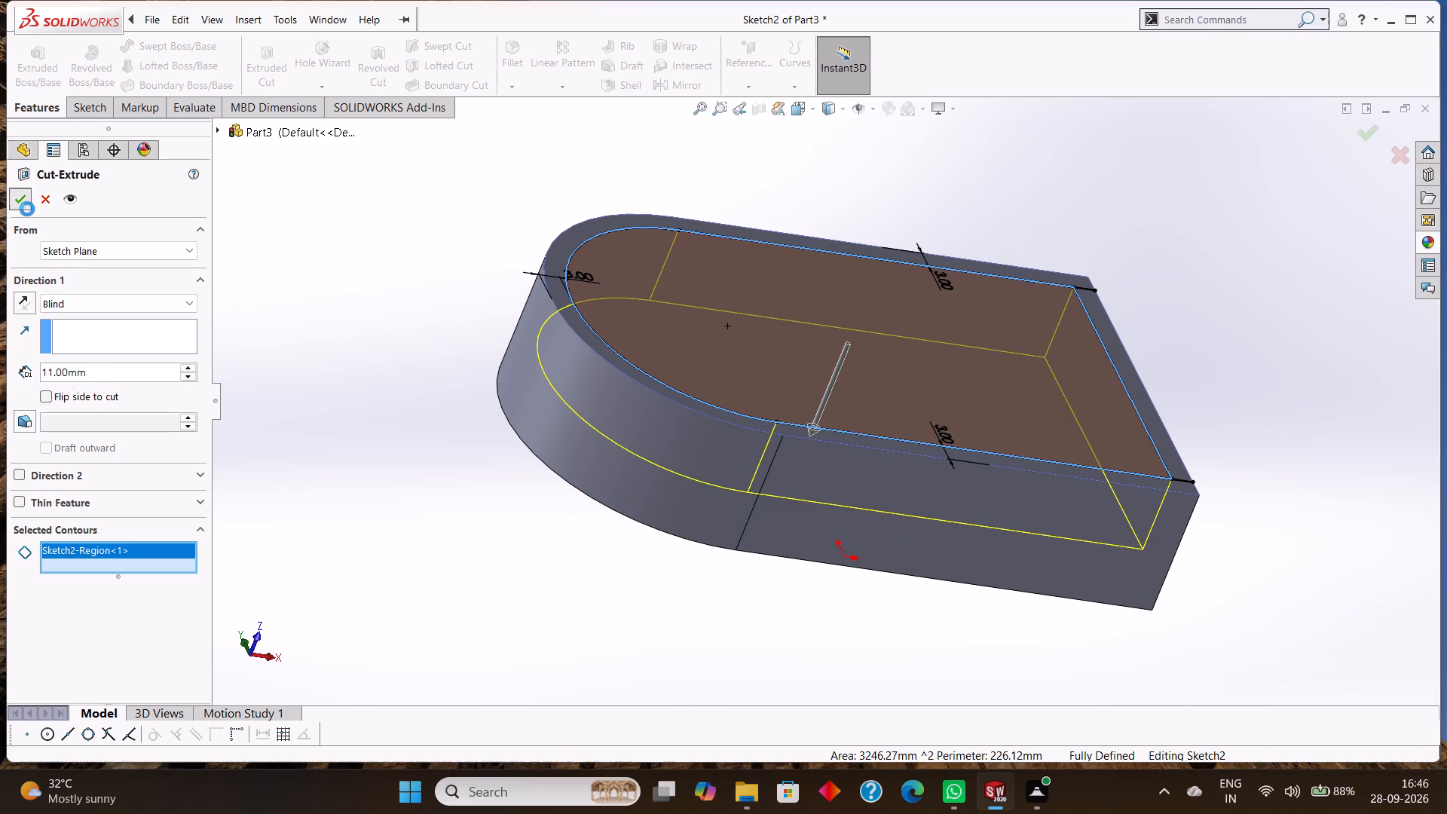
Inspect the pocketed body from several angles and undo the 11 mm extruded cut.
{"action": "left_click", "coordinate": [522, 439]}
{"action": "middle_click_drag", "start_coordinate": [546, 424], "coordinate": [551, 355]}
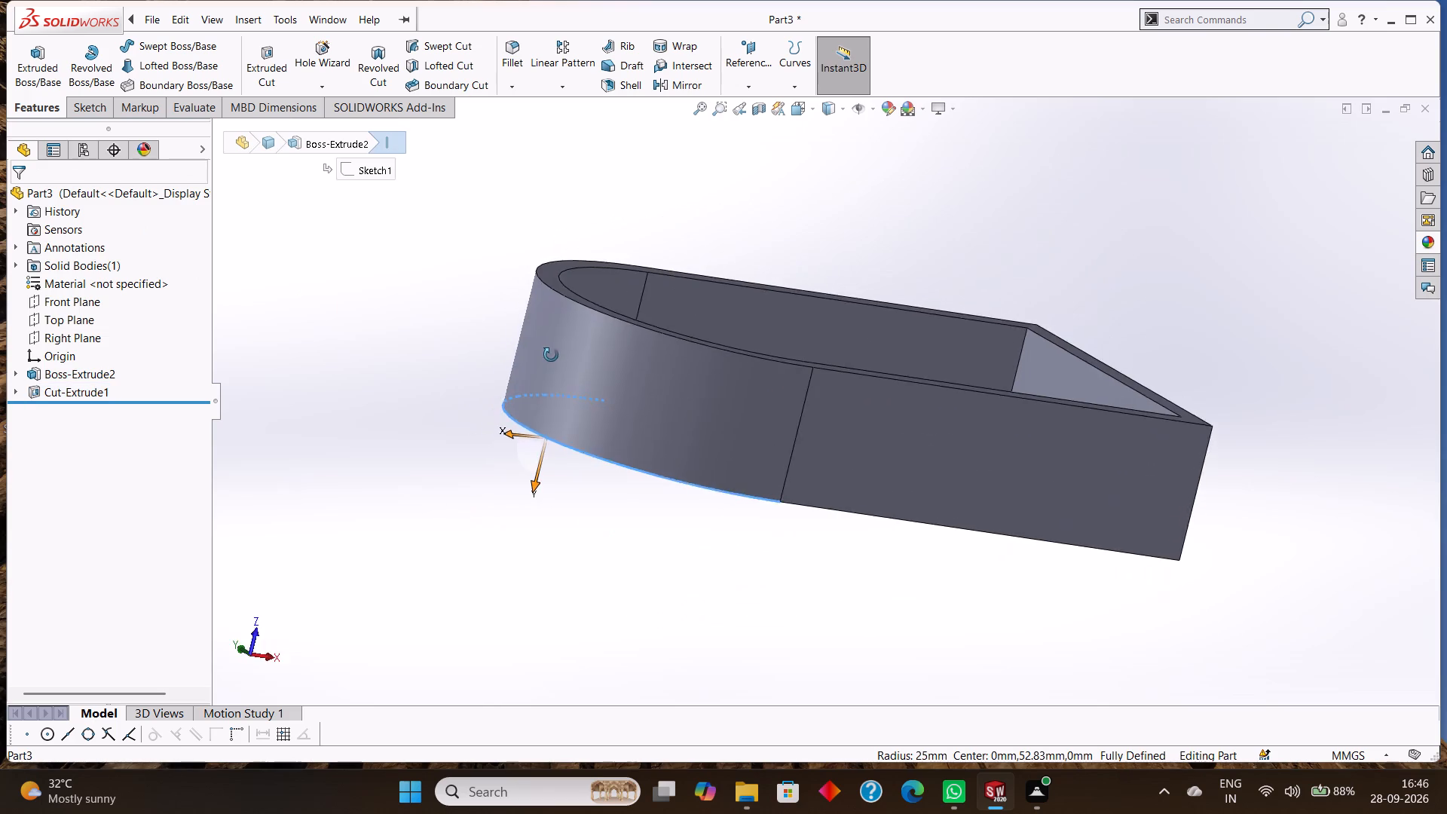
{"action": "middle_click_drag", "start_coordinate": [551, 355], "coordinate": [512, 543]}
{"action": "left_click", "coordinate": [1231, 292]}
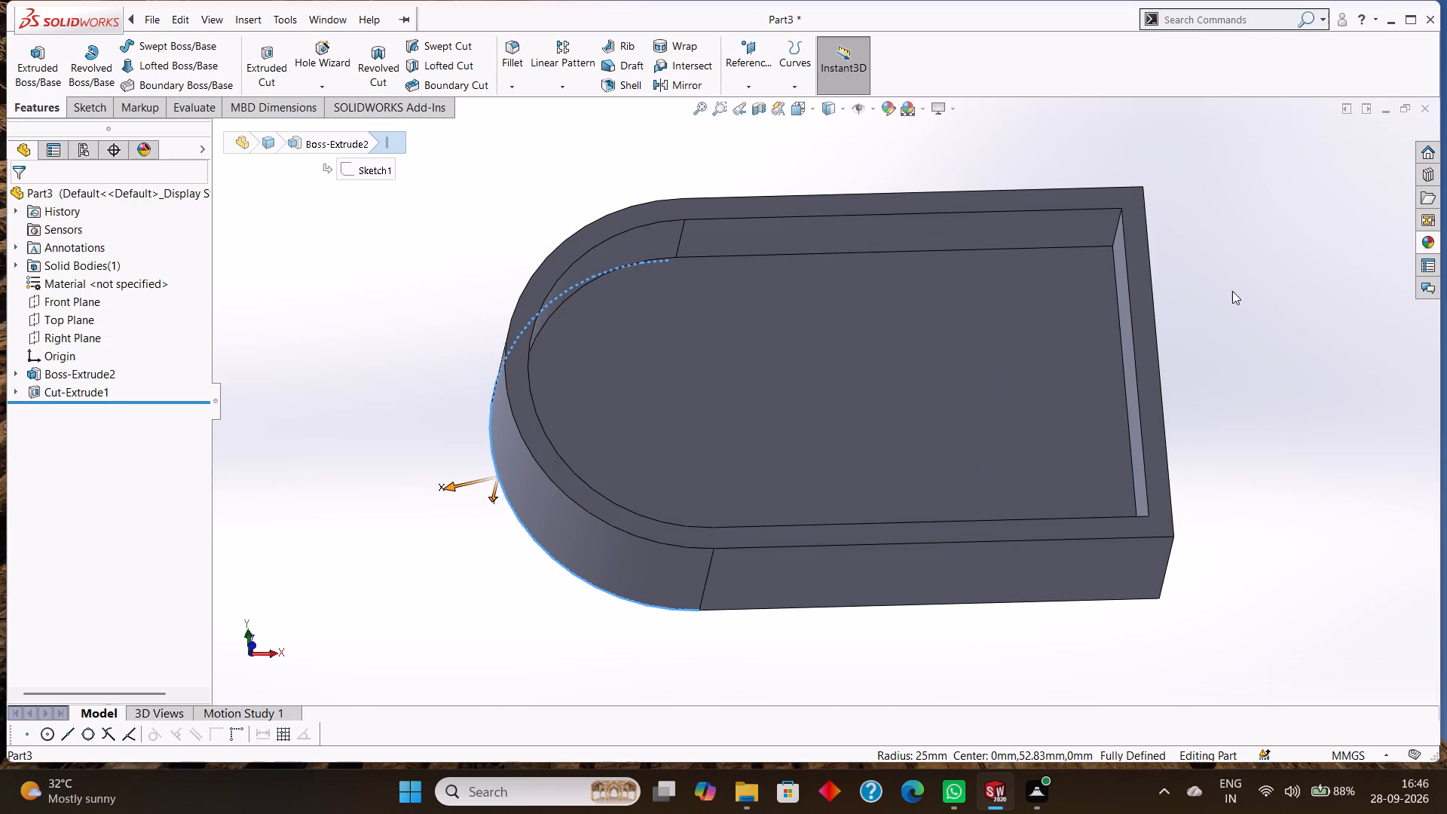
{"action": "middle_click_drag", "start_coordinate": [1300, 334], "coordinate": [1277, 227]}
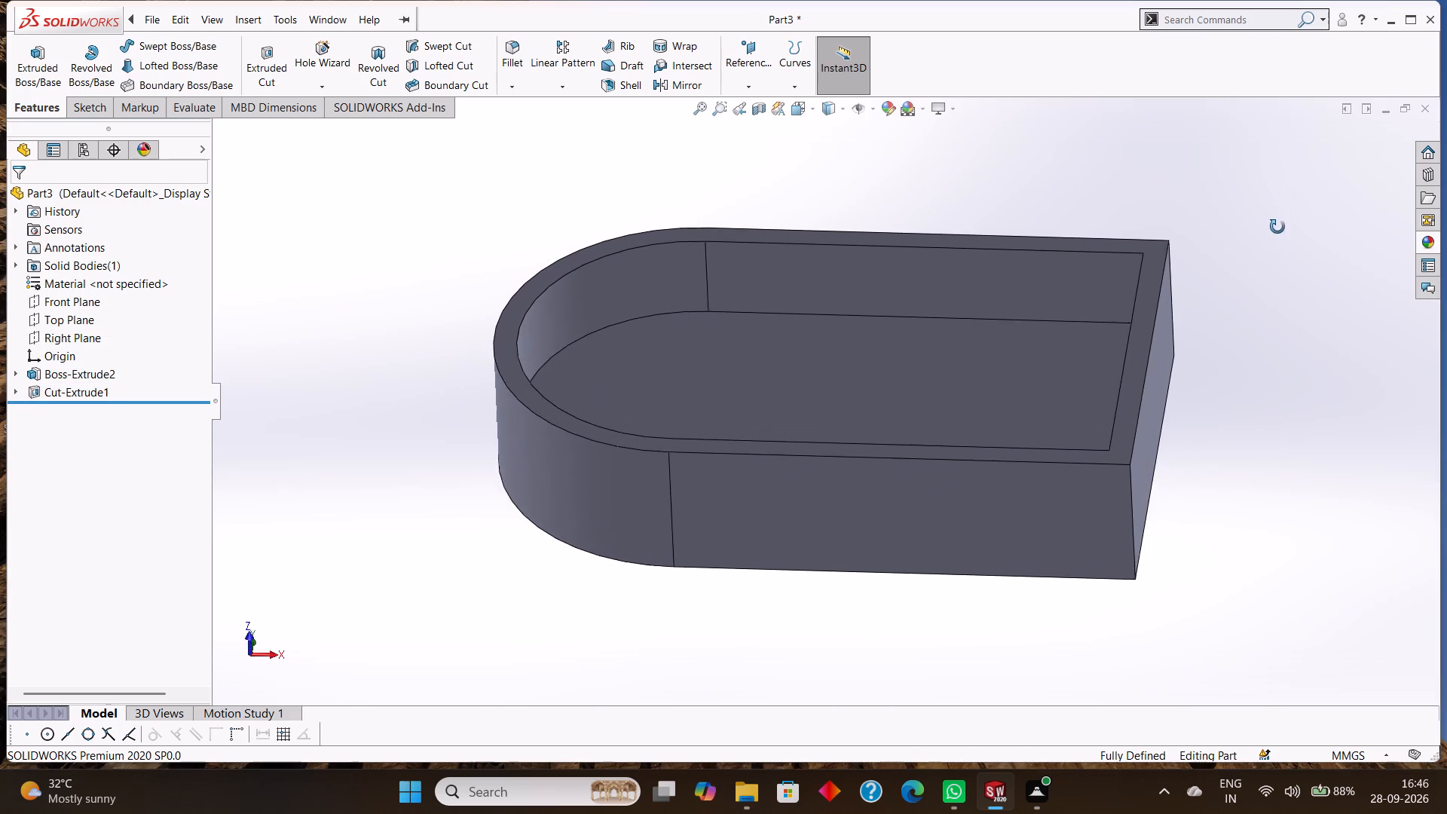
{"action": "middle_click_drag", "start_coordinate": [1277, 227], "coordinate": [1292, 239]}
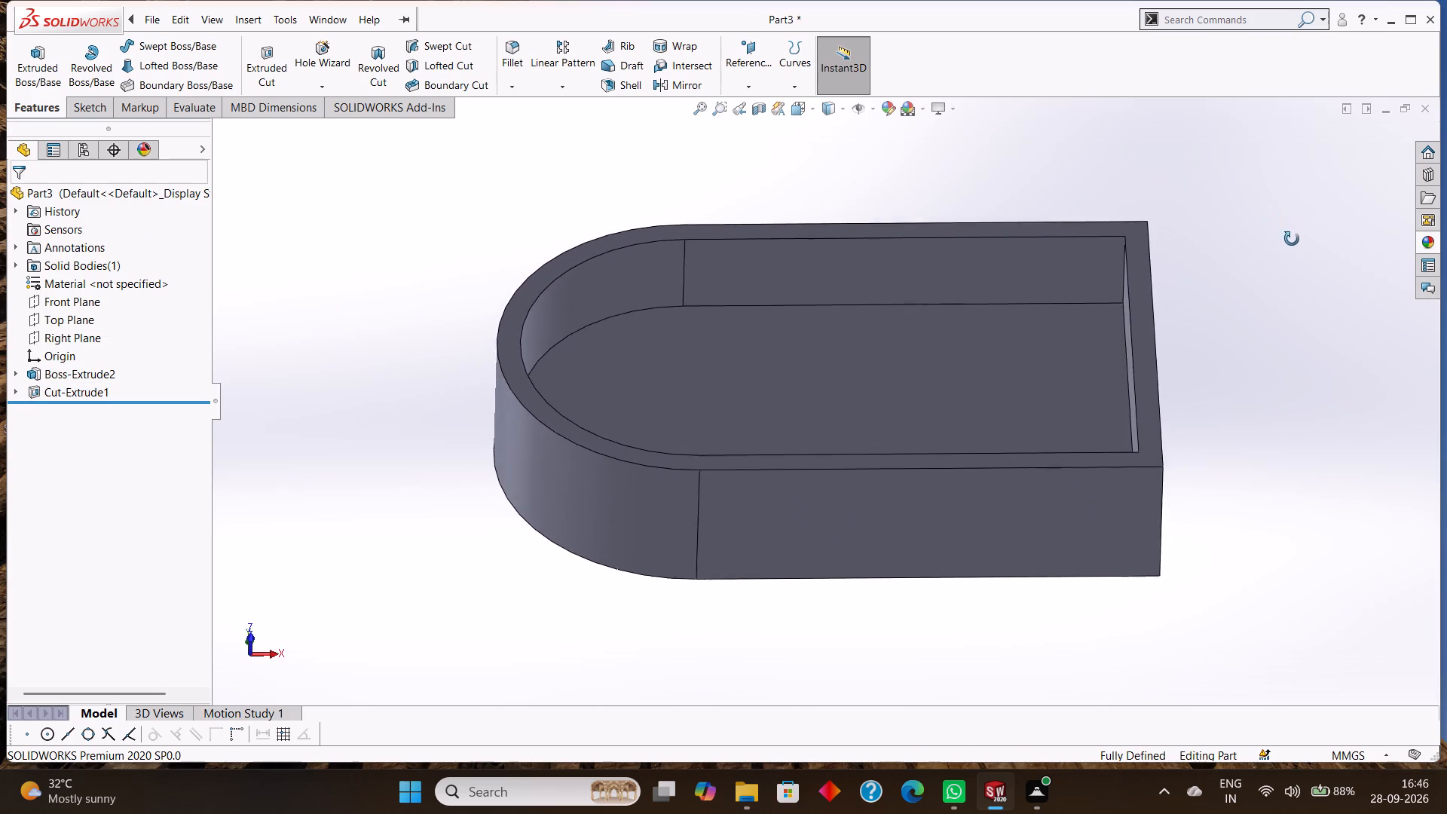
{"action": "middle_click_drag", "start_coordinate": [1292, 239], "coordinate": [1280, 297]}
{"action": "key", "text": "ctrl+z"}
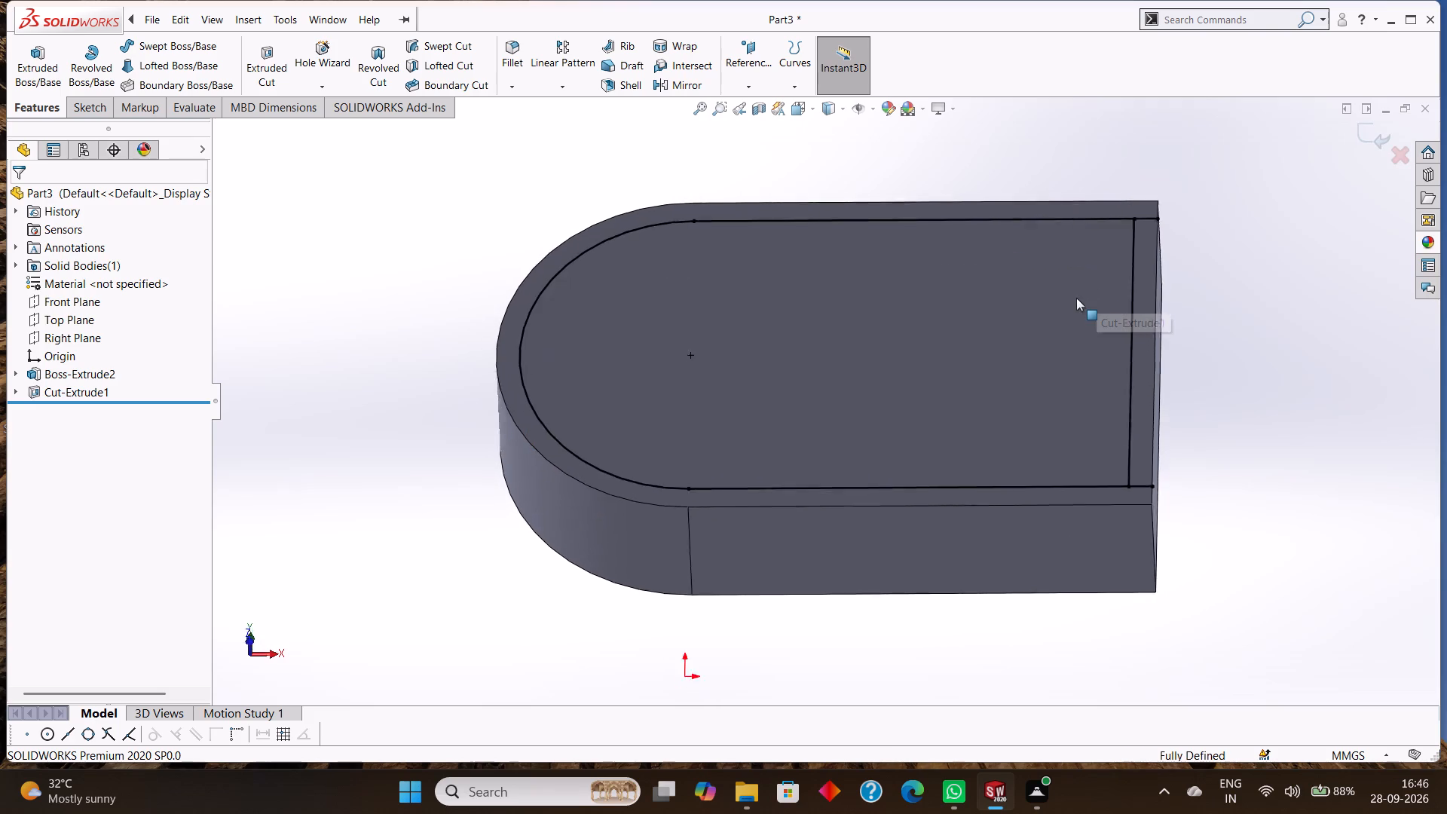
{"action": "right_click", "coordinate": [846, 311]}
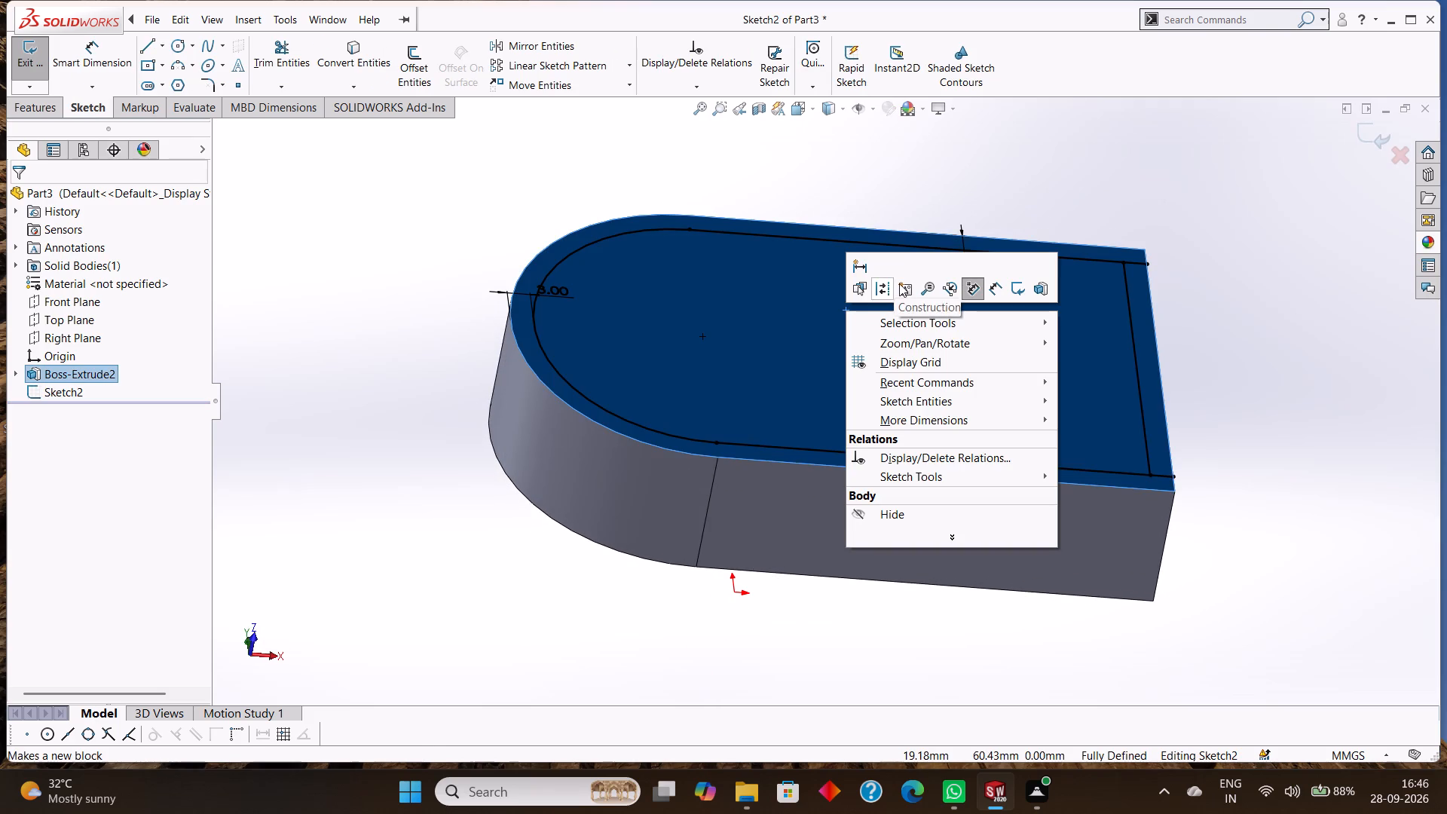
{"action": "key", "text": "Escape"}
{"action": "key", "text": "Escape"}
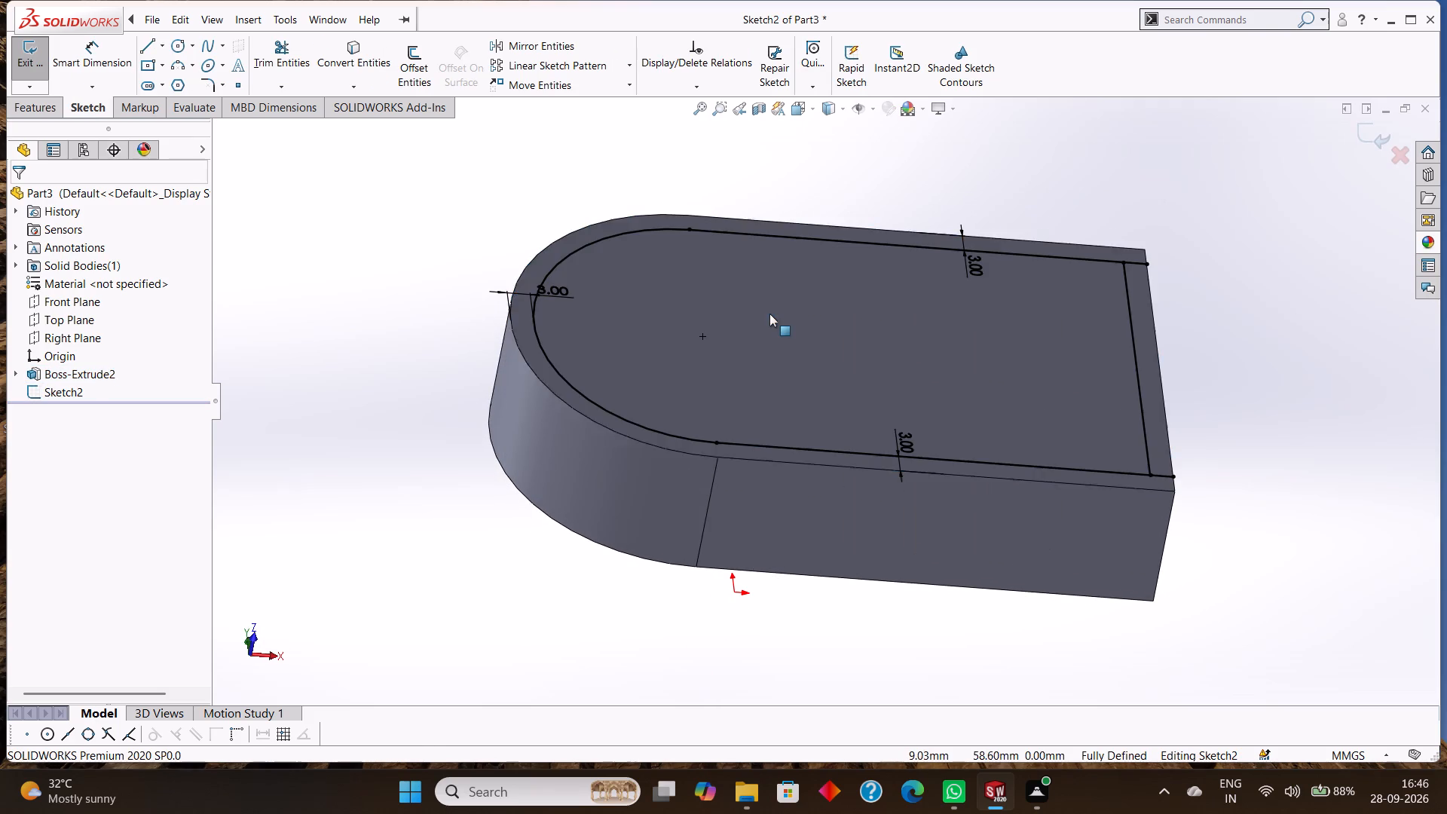
Viewing the face straight on, draw a 36 mm horizontal centerline from the arc's centre toward the straight end of the D outline.
{"action": "left_click", "coordinate": [772, 298]}
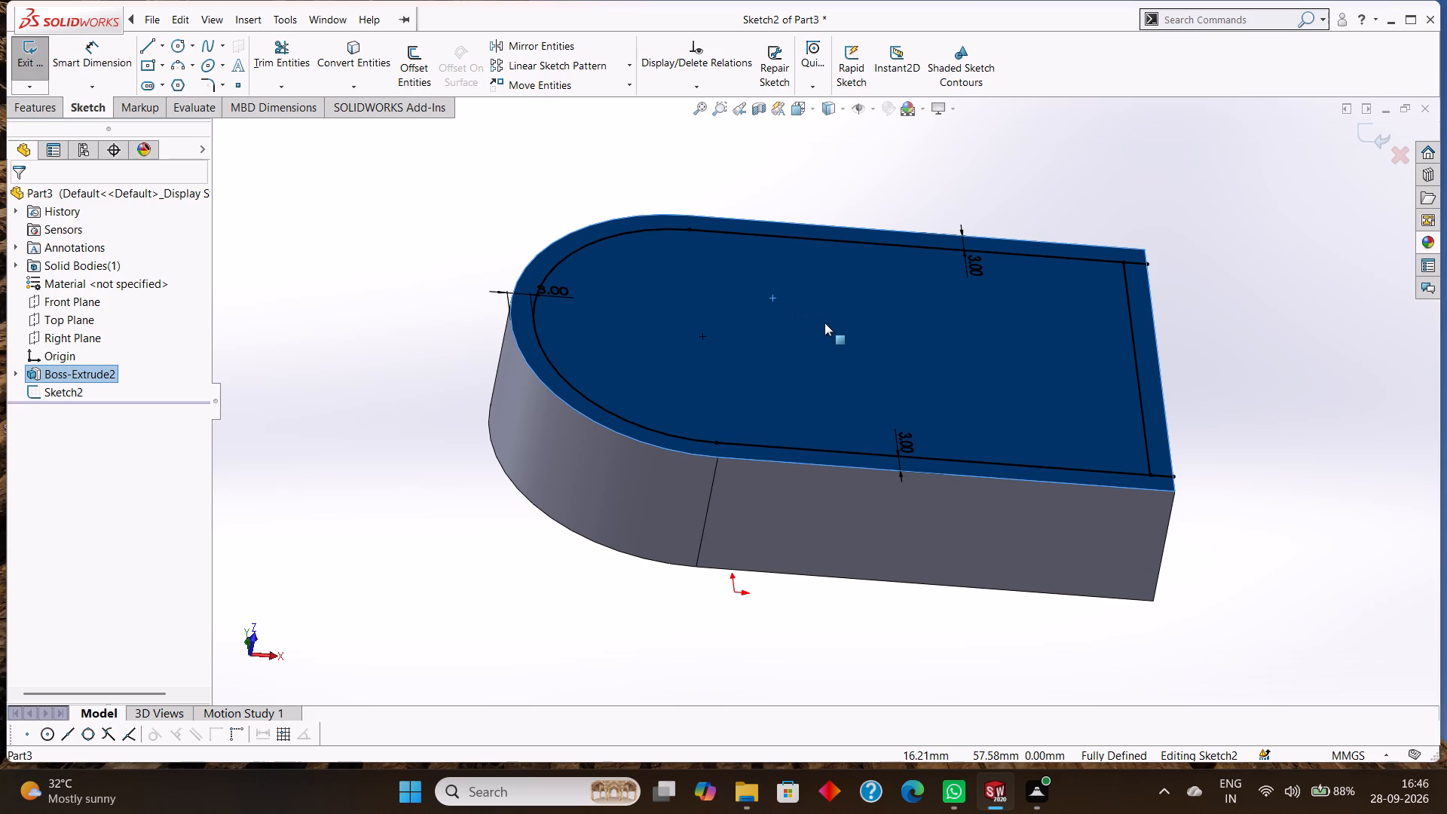
{"action": "key", "text": "ctrl+8"}
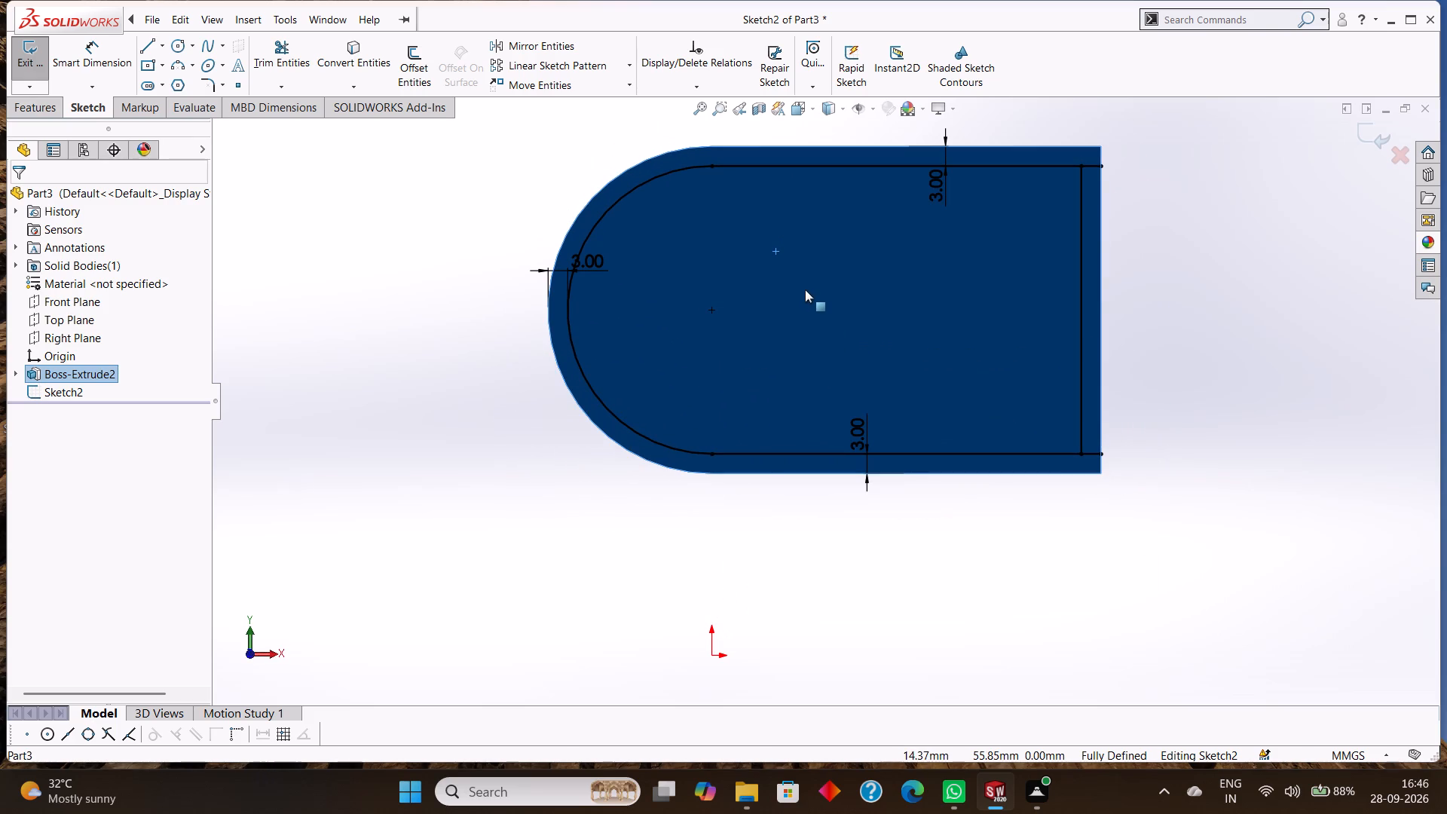
{"action": "key", "text": "Escape"}
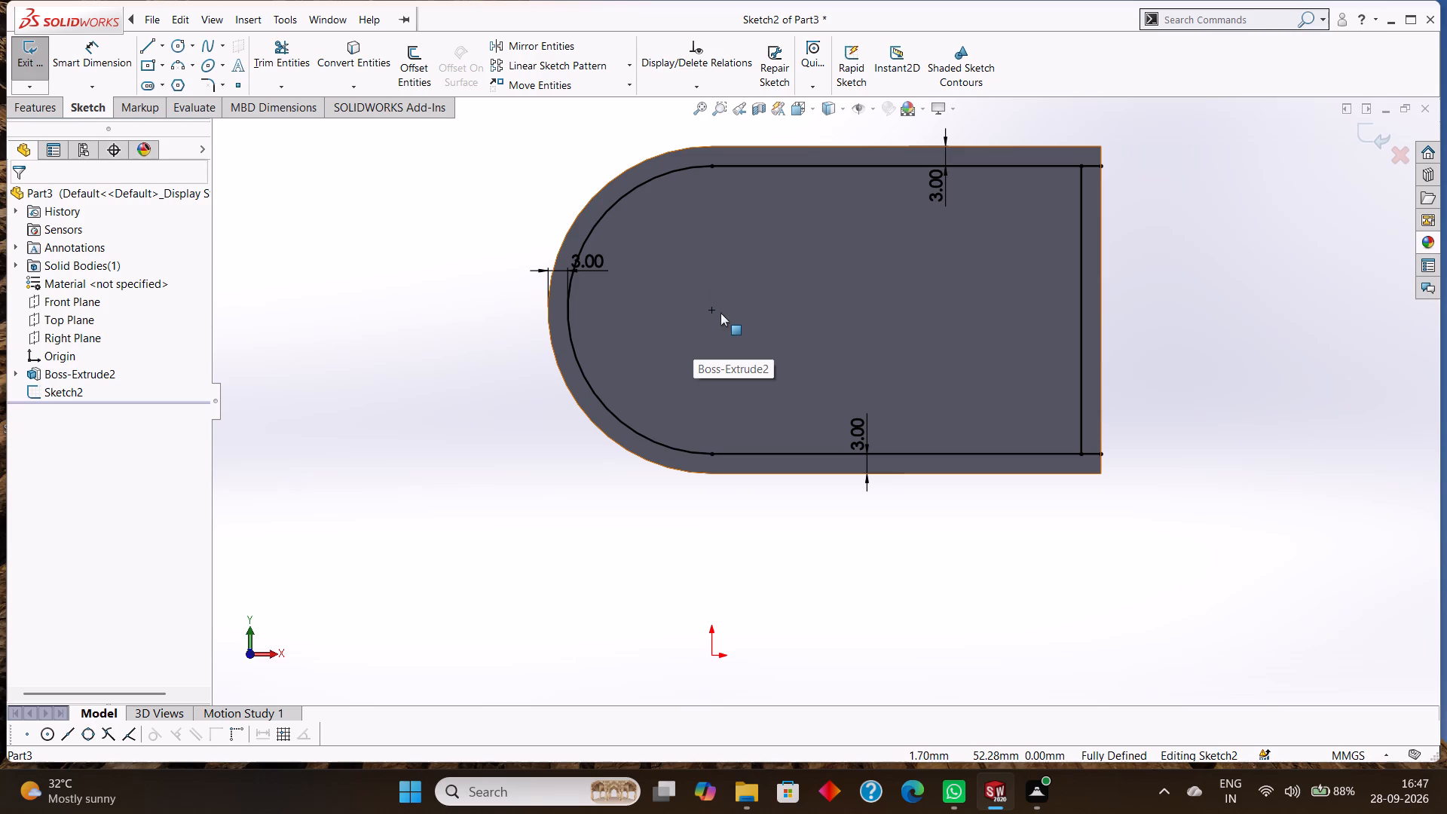
{"action": "left_click", "coordinate": [163, 48]}
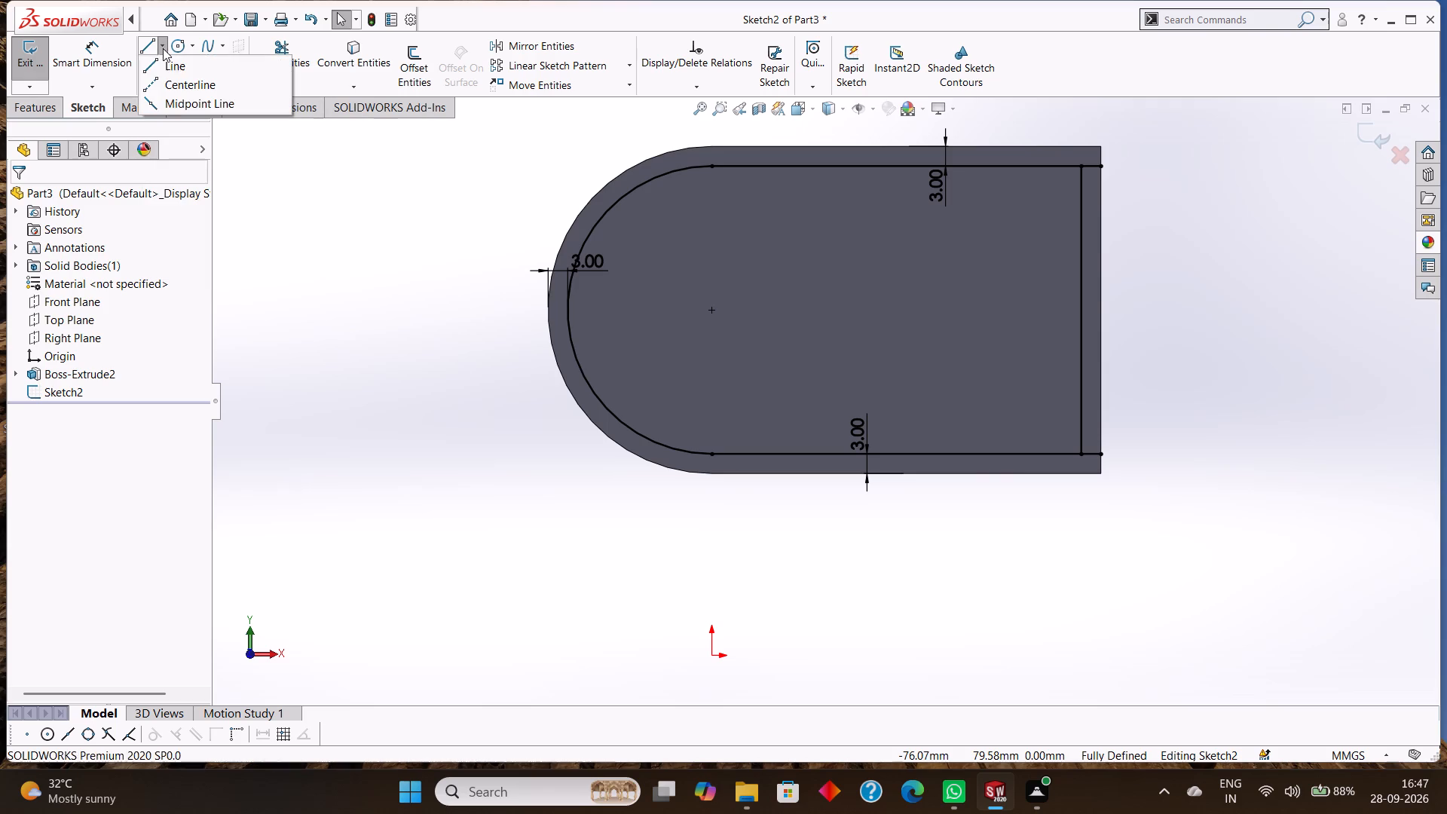
{"action": "left_click", "coordinate": [180, 83]}
{"action": "left_click", "coordinate": [713, 312]}
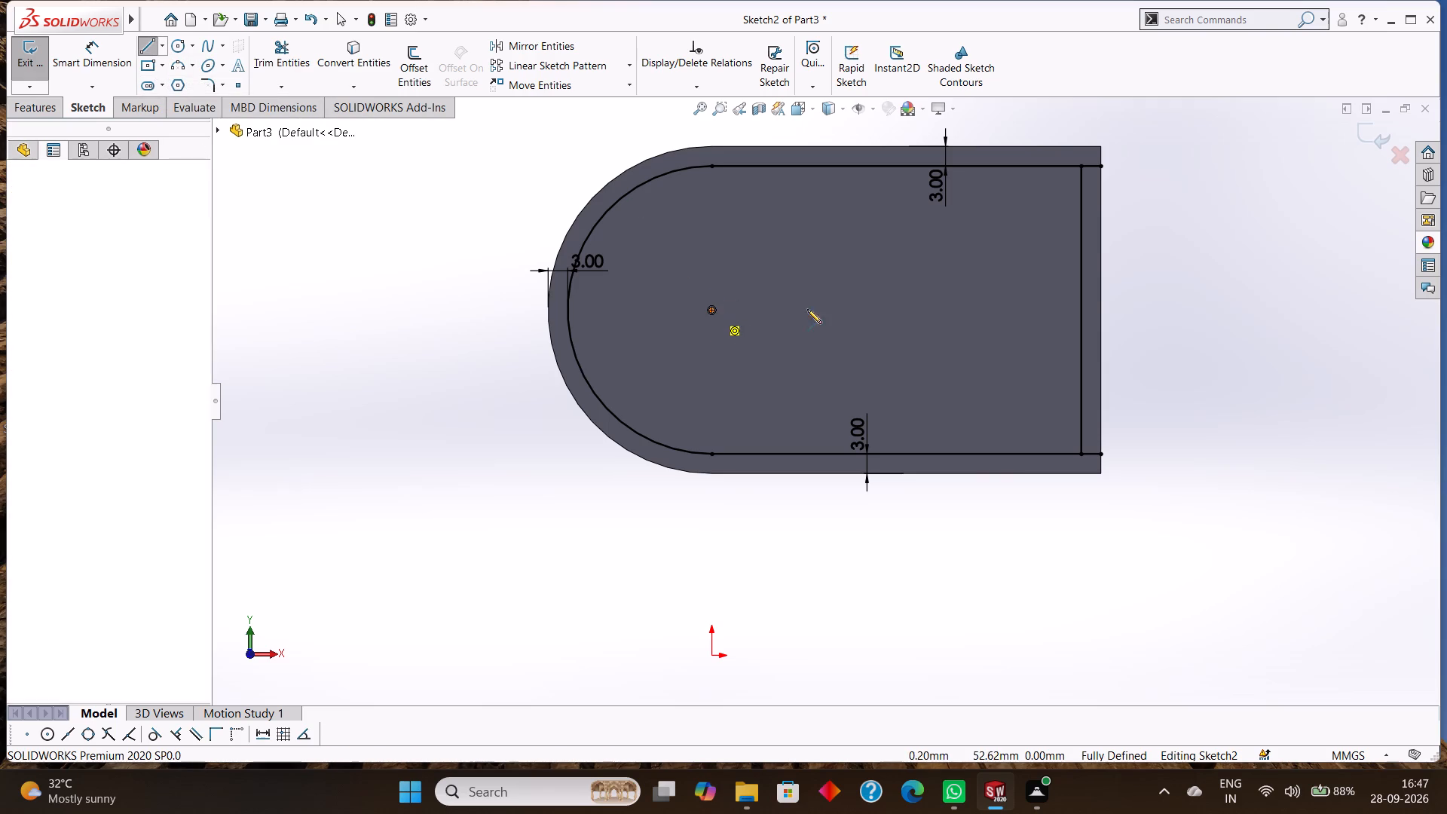
{"action": "type", "text": "36"}
{"action": "key", "text": "Return"}
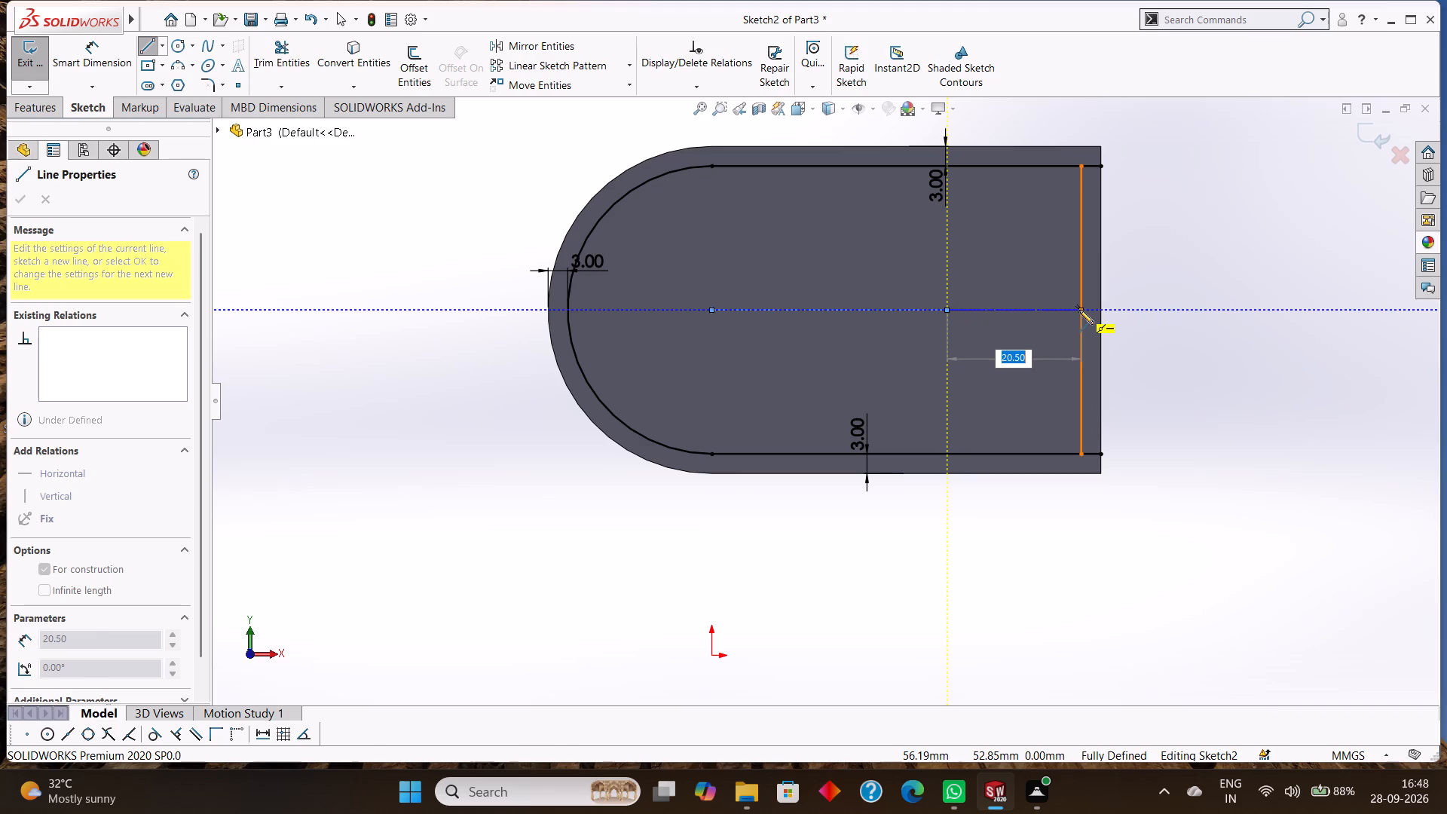
{"action": "right_click", "coordinate": [1010, 246]}
{"action": "left_click", "coordinate": [1043, 260]}
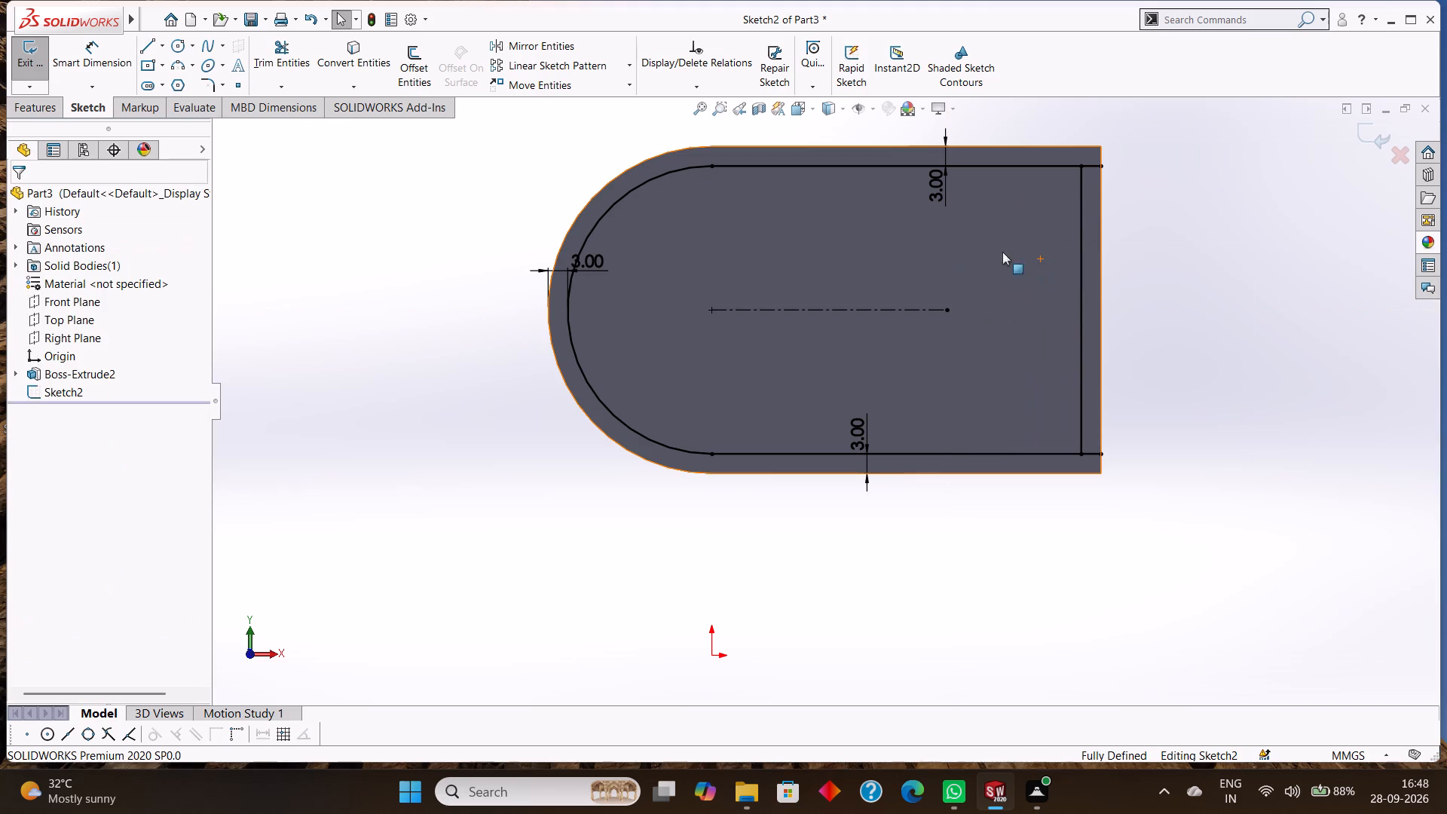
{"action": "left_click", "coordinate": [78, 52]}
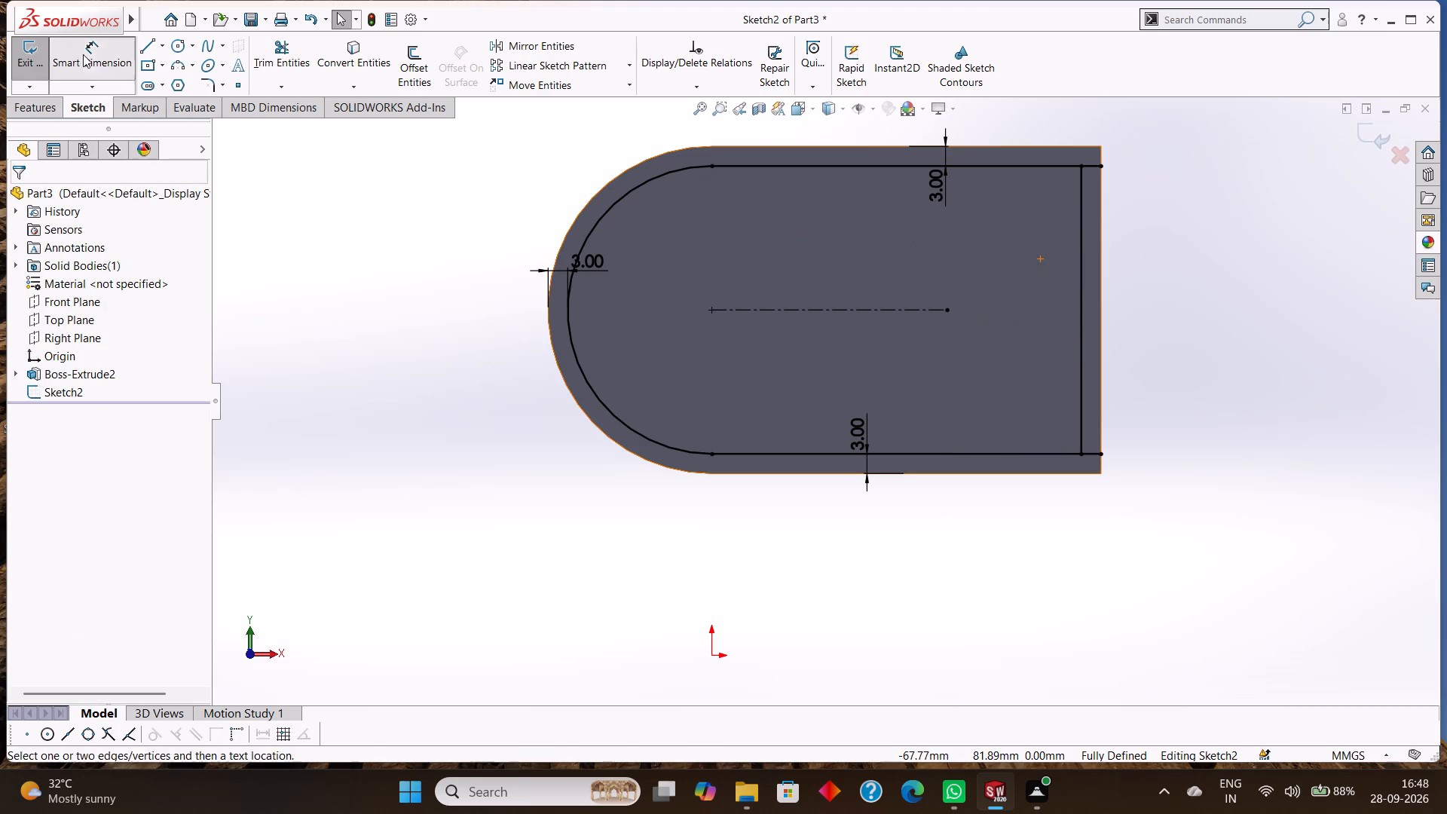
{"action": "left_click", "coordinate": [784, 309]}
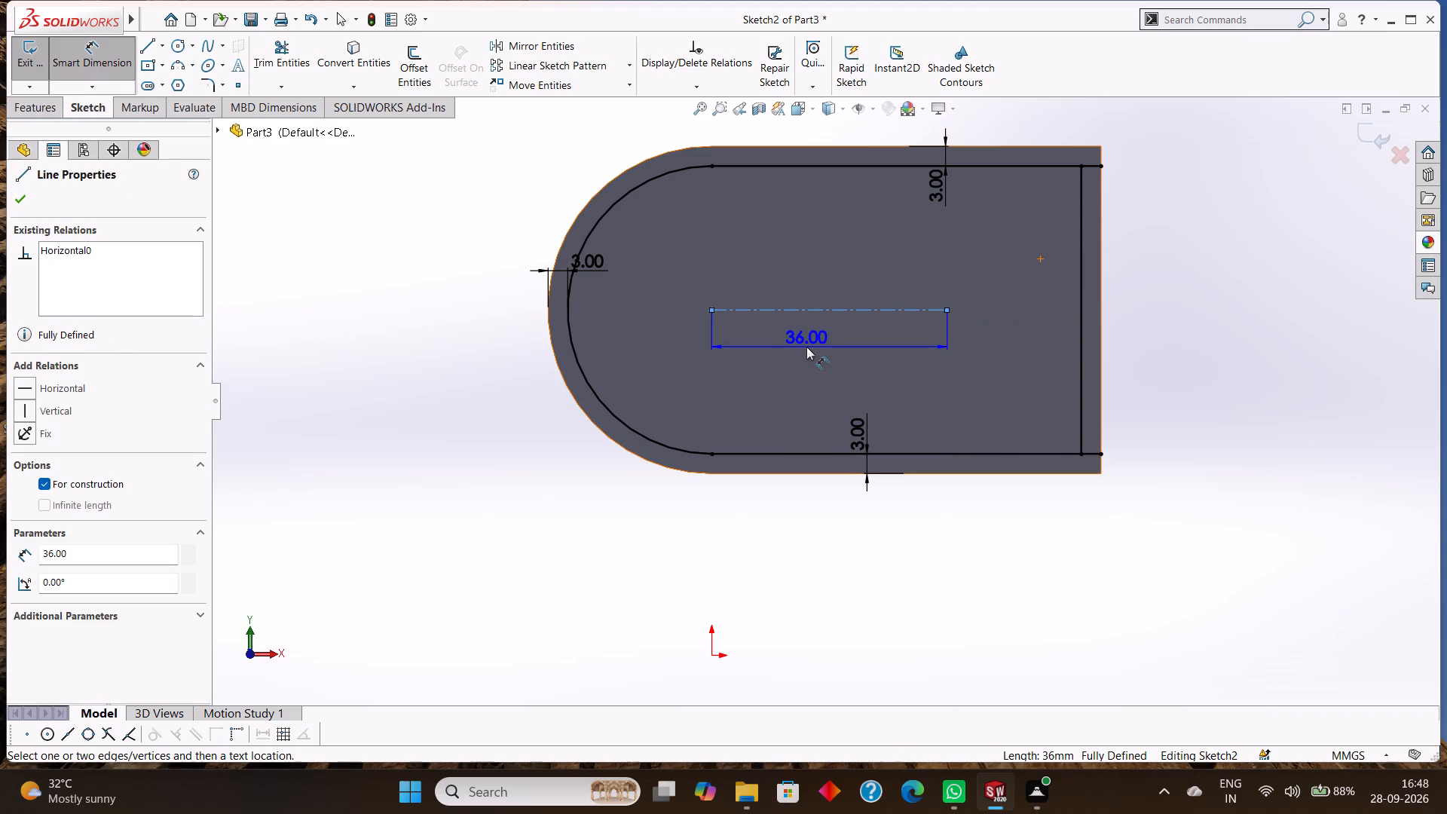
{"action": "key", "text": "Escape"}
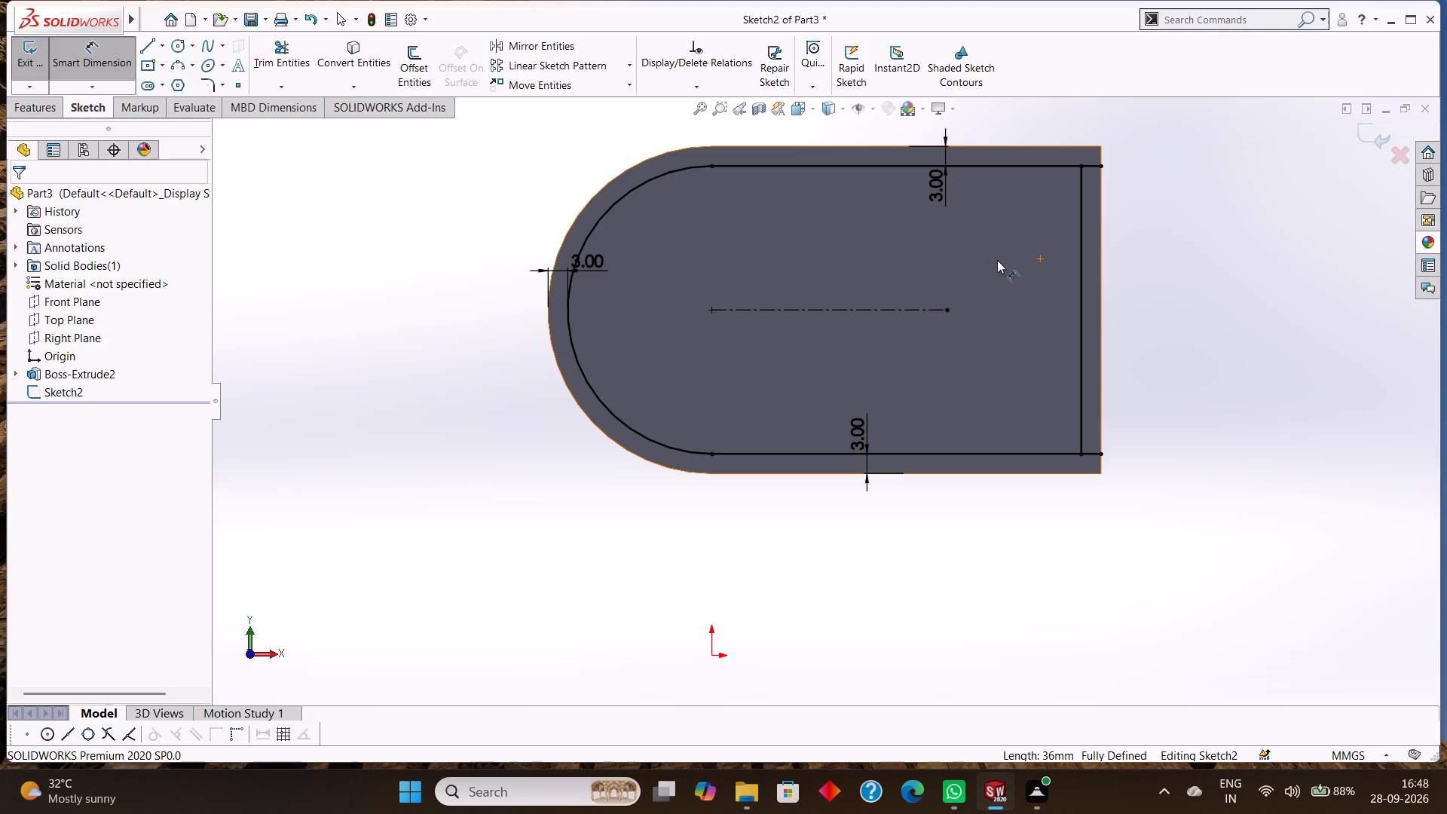
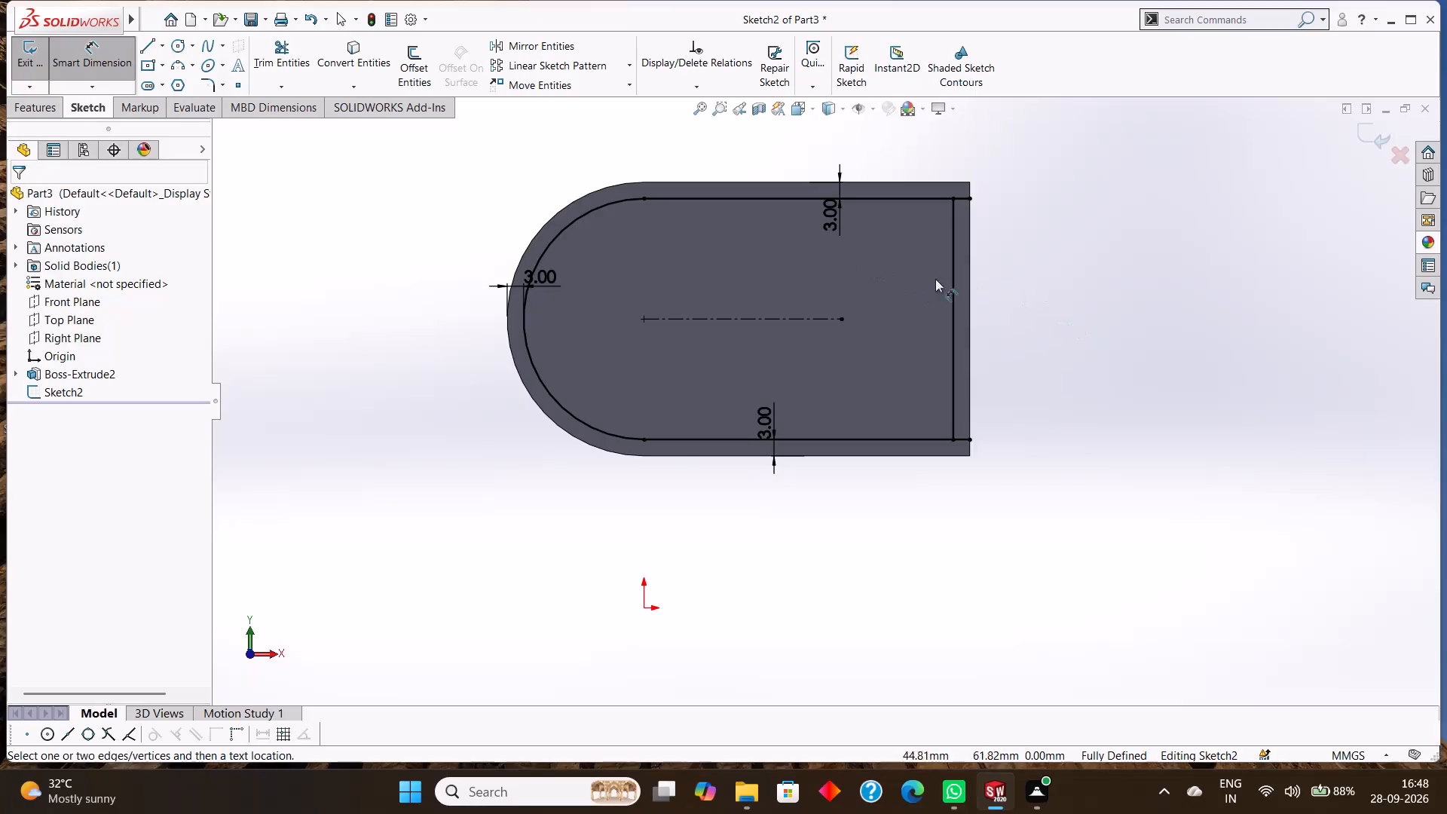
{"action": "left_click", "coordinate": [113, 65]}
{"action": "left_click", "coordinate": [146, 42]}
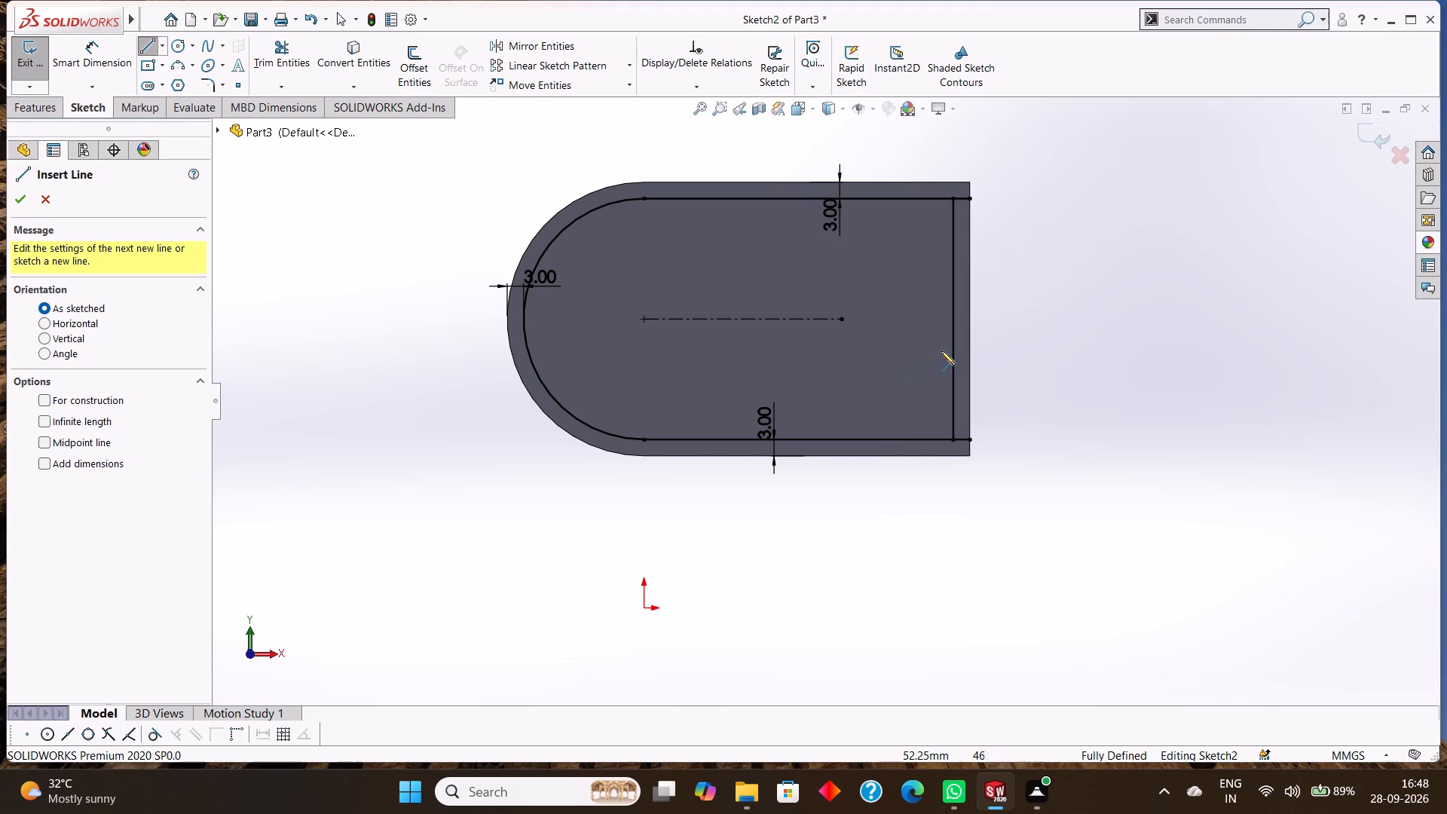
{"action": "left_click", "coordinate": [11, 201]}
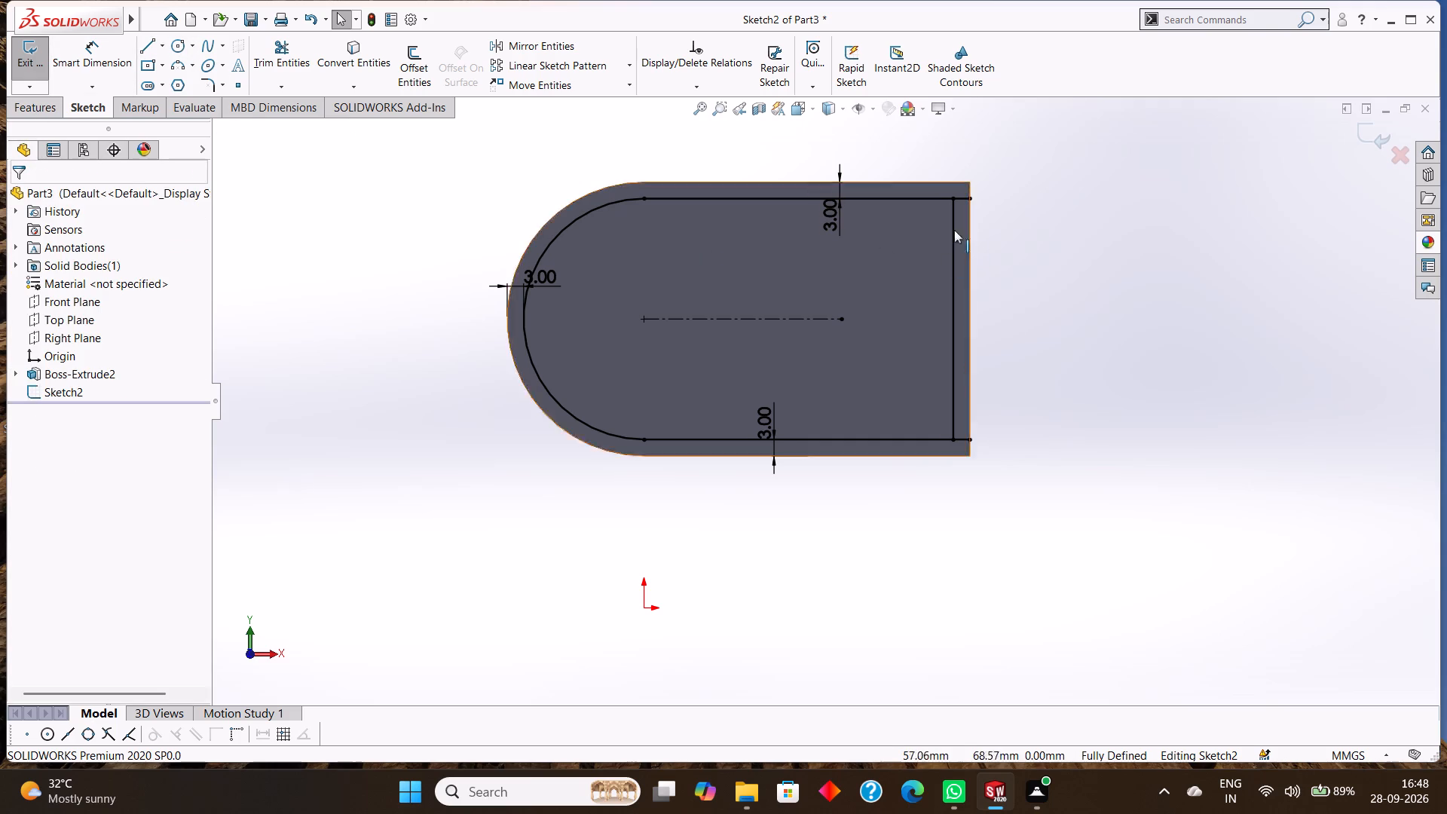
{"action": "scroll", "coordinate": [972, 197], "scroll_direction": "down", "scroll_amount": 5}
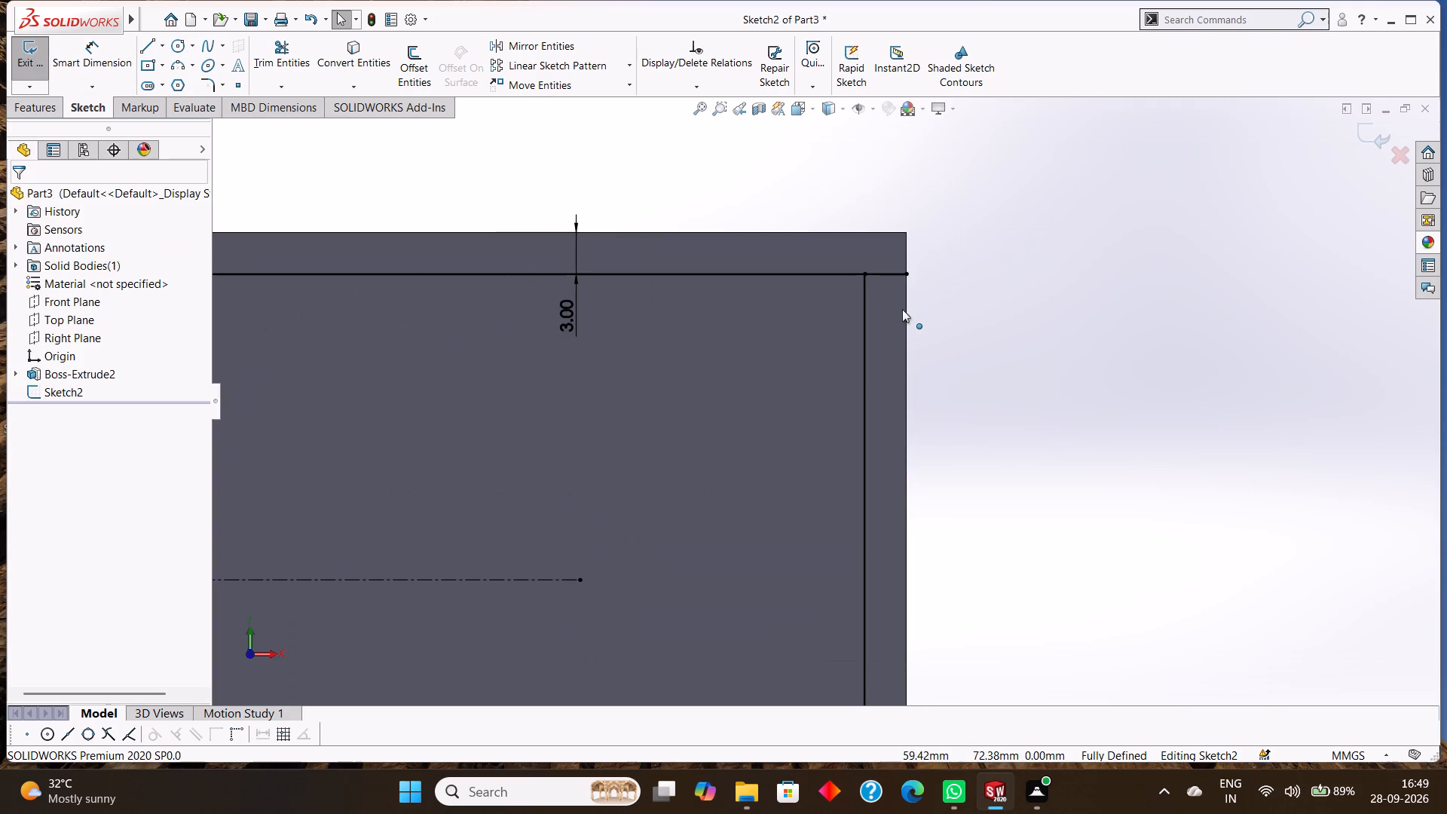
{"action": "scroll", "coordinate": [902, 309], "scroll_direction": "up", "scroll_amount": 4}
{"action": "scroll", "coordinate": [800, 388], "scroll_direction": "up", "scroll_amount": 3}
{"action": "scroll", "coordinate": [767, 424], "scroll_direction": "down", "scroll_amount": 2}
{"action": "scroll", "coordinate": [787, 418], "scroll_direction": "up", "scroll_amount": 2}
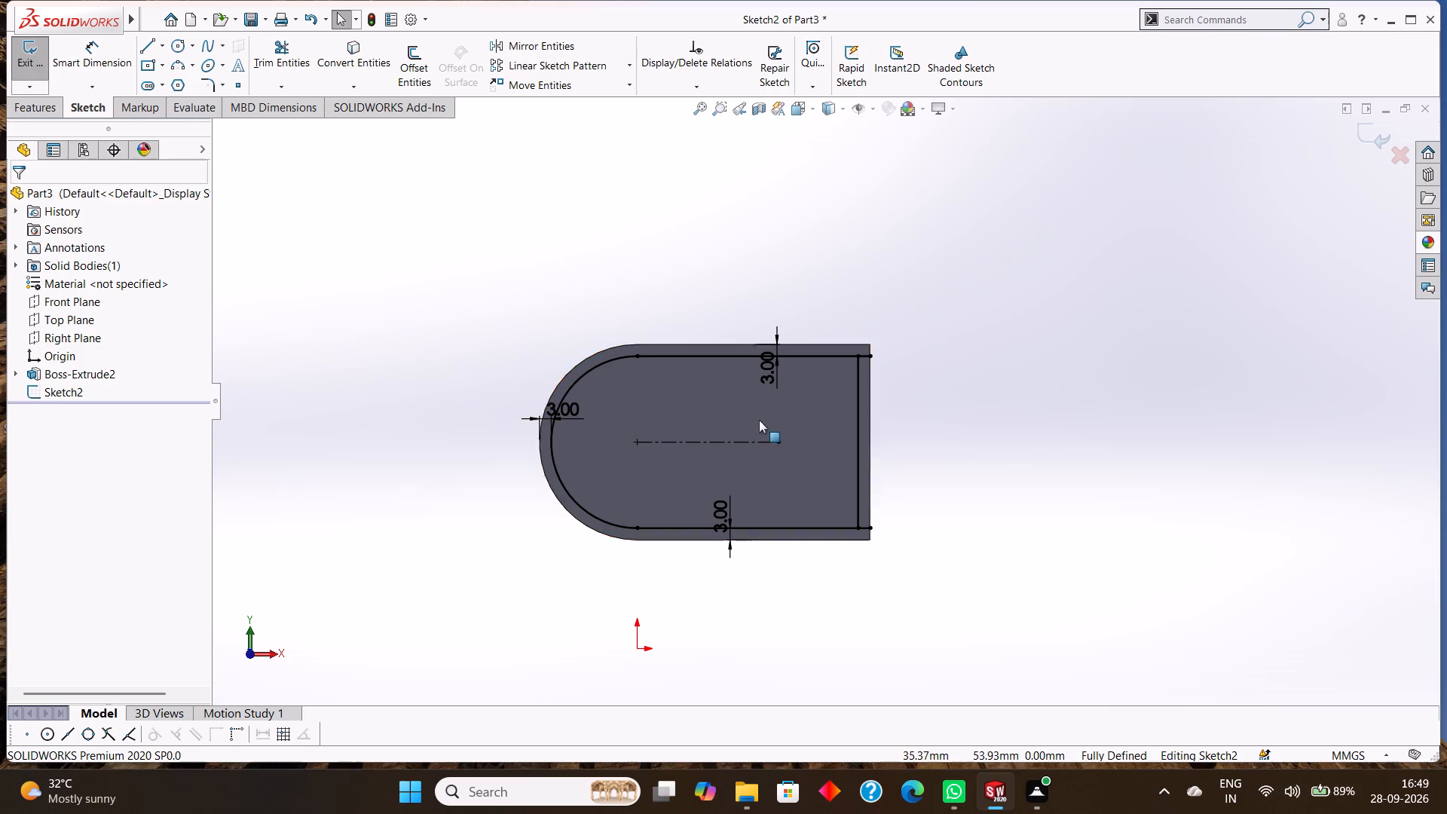
Reposition the upper 3 mm offset dimension along its line, closer to the arc end of the D outline.
{"action": "left_click_drag", "start_coordinate": [763, 360], "coordinate": [716, 360]}
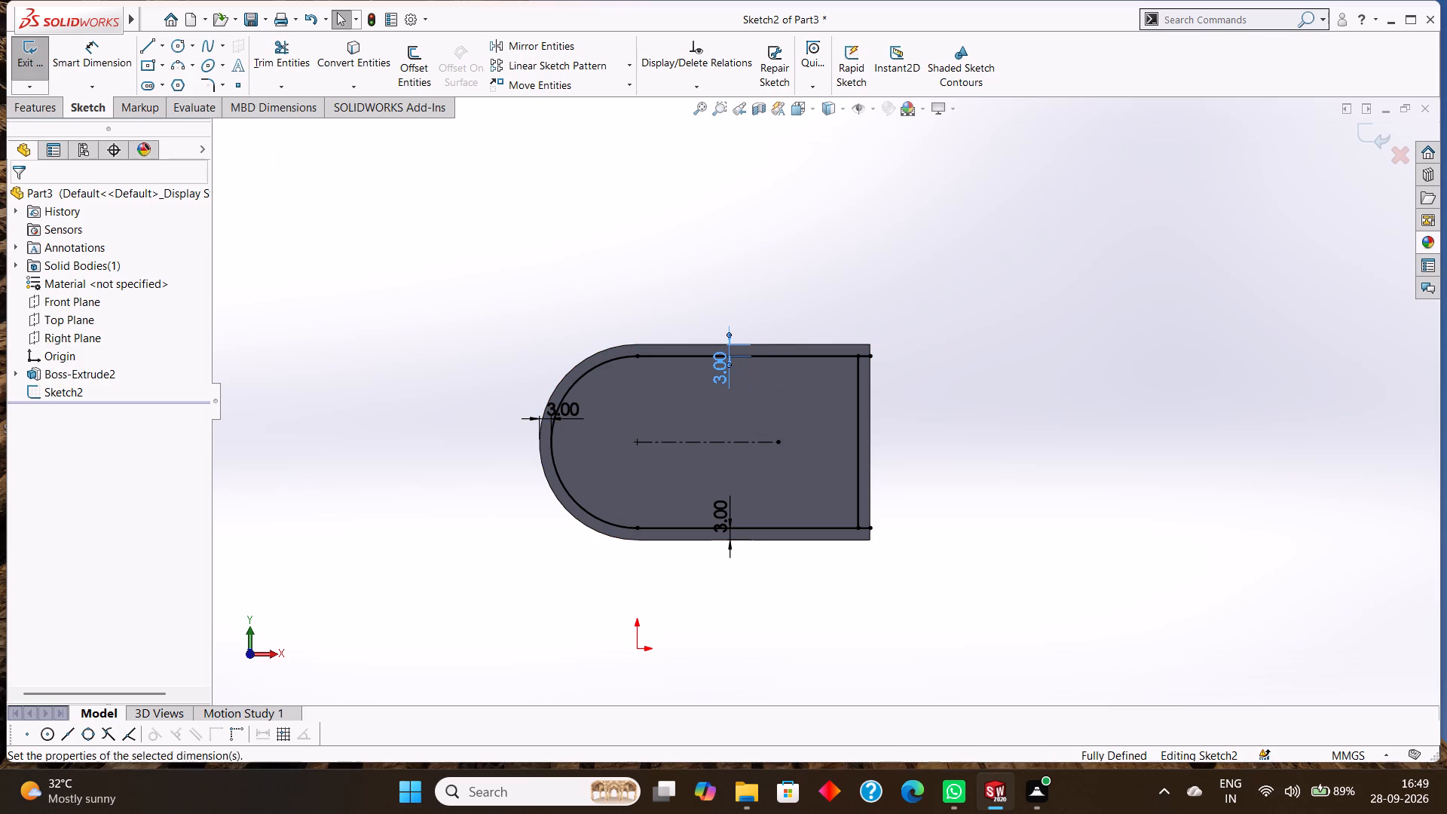
{"action": "left_click", "coordinate": [24, 196]}
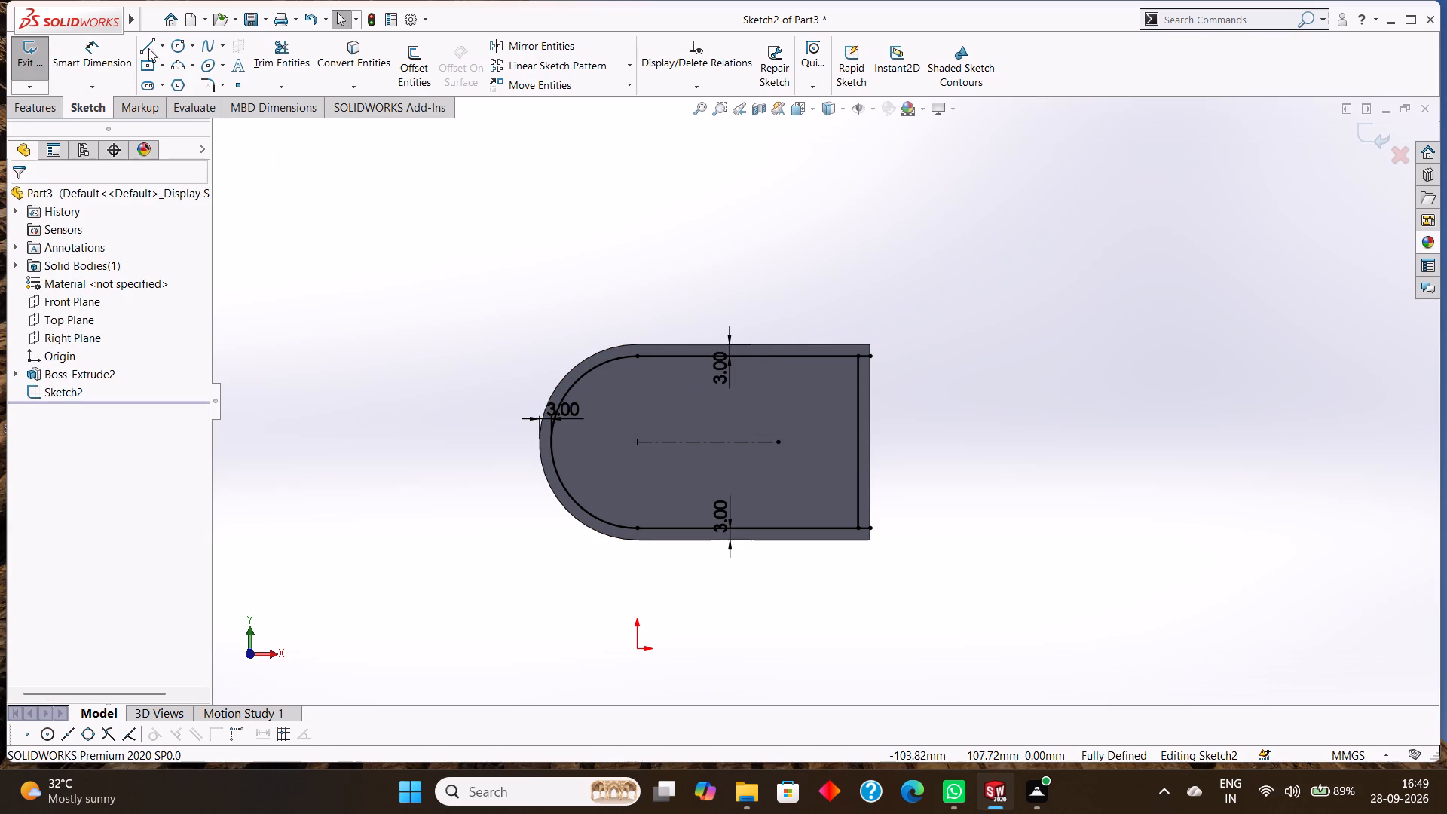
Draw a 22 mm vertical centerline from the free end of the horizontal centerline up to the upper inner offset line.
{"action": "left_click", "coordinate": [174, 49]}
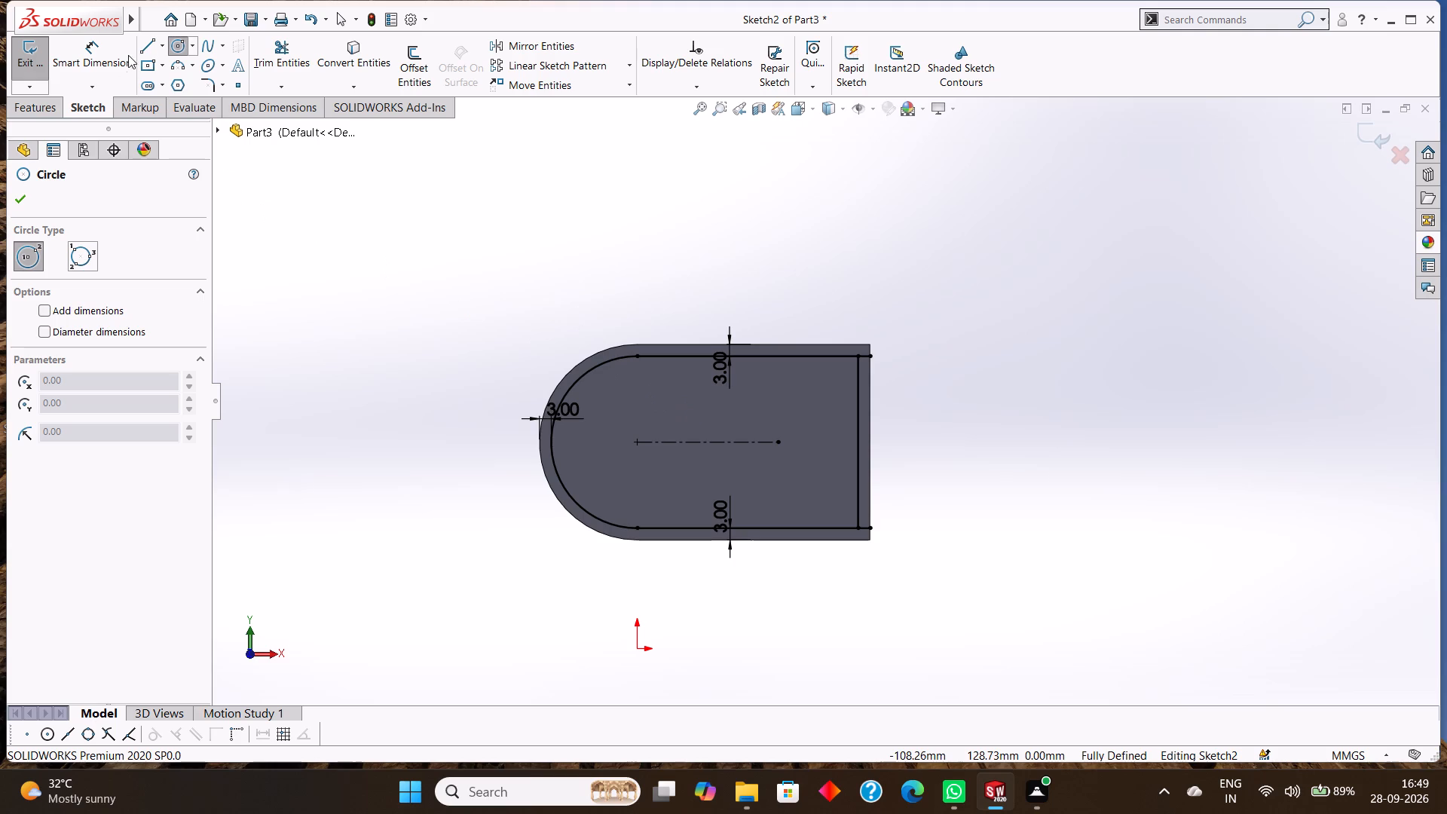
{"action": "left_click", "coordinate": [162, 50]}
{"action": "left_click", "coordinate": [182, 80]}
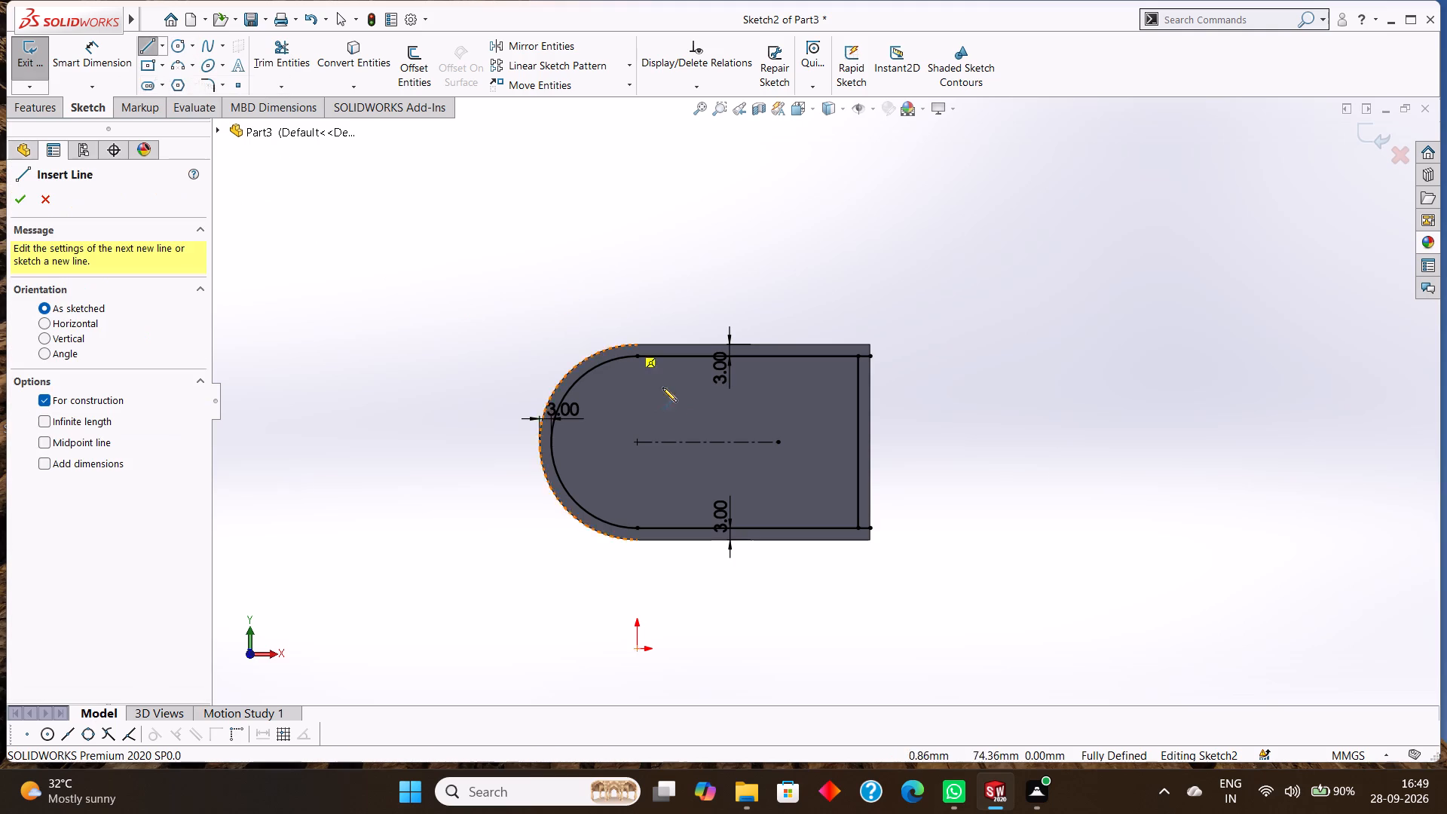
{"action": "left_click", "coordinate": [776, 444]}
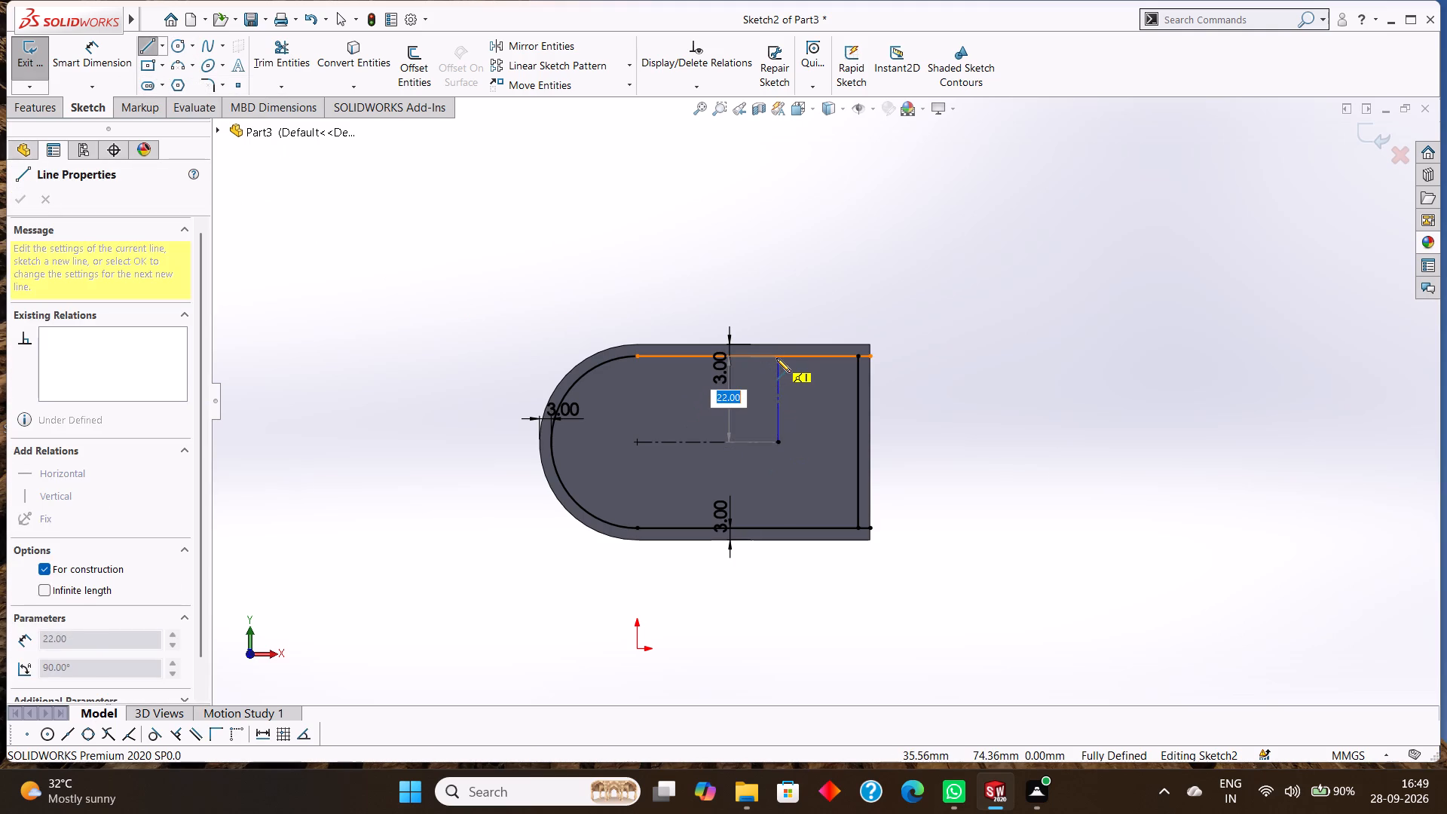
{"action": "left_click", "coordinate": [776, 358]}
{"action": "right_click", "coordinate": [794, 284]}
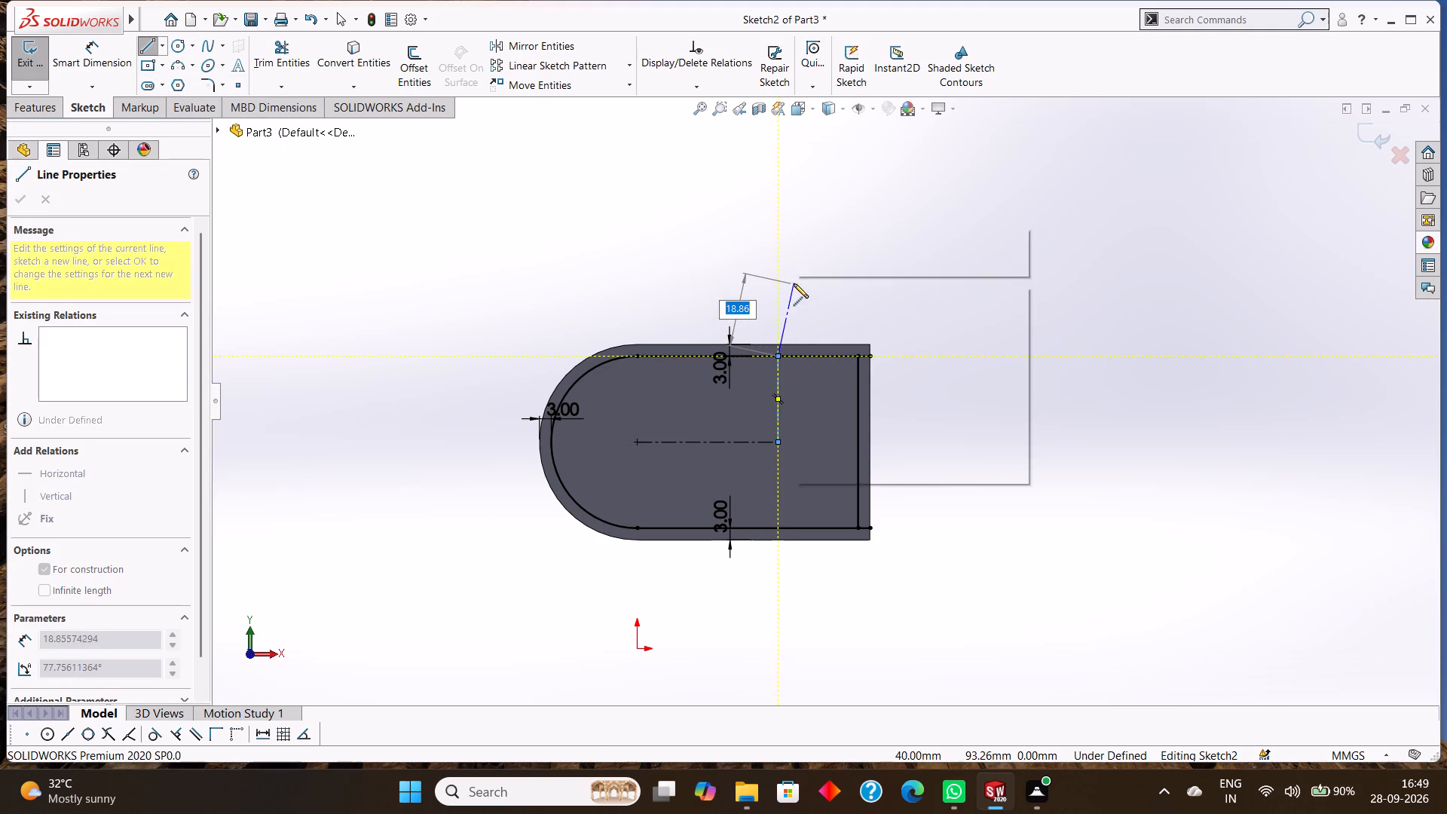
{"action": "left_click", "coordinate": [812, 292]}
Draw a matching vertical centerline from the horizontal centerline's free end down to the lower inner offset line.
{"action": "left_click", "coordinate": [162, 49]}
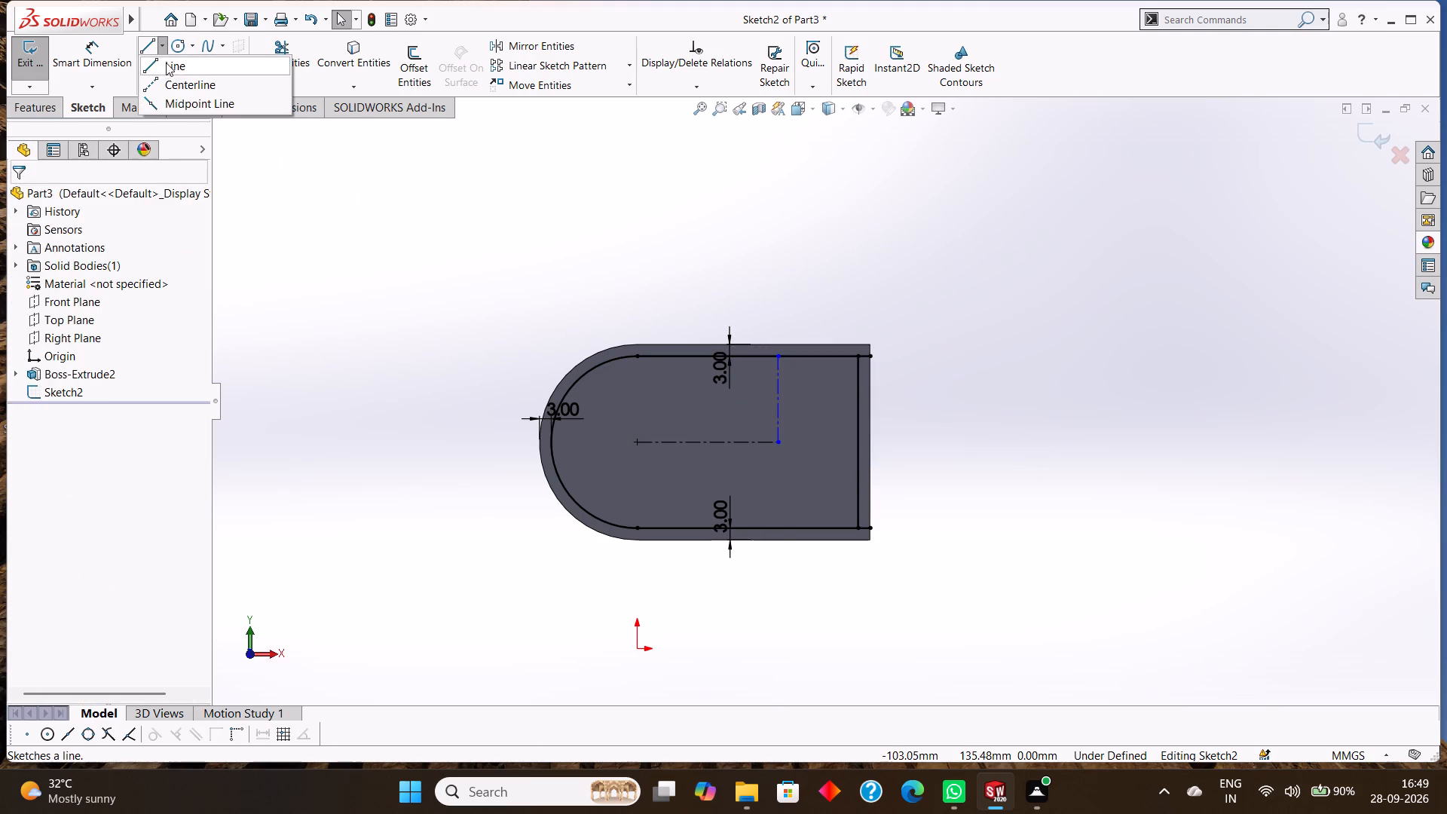
{"action": "left_click", "coordinate": [177, 83]}
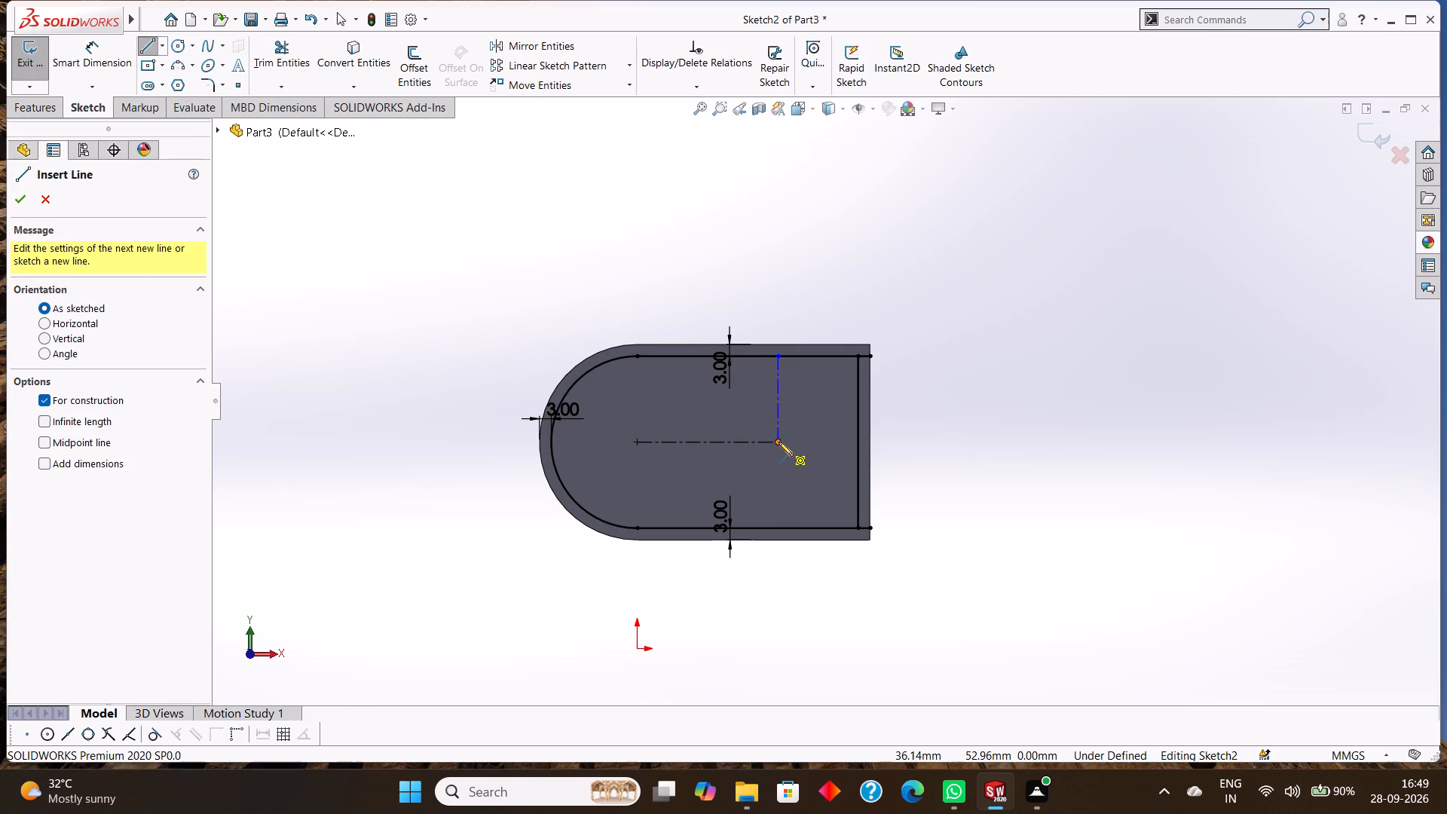
{"action": "left_click", "coordinate": [779, 442]}
{"action": "left_click", "coordinate": [779, 528]}
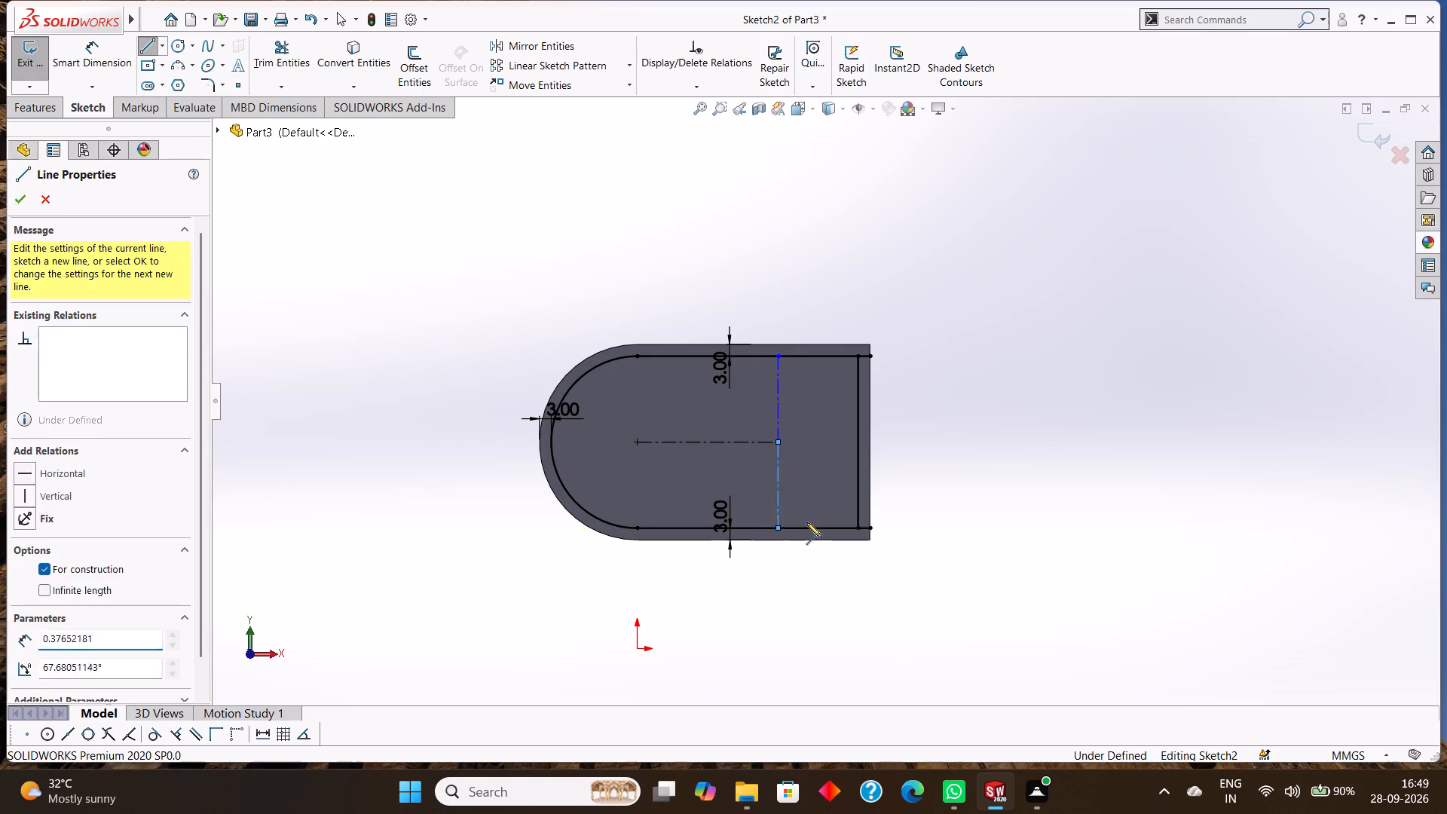
{"action": "right_click", "coordinate": [933, 493]}
{"action": "left_click", "coordinate": [959, 500]}
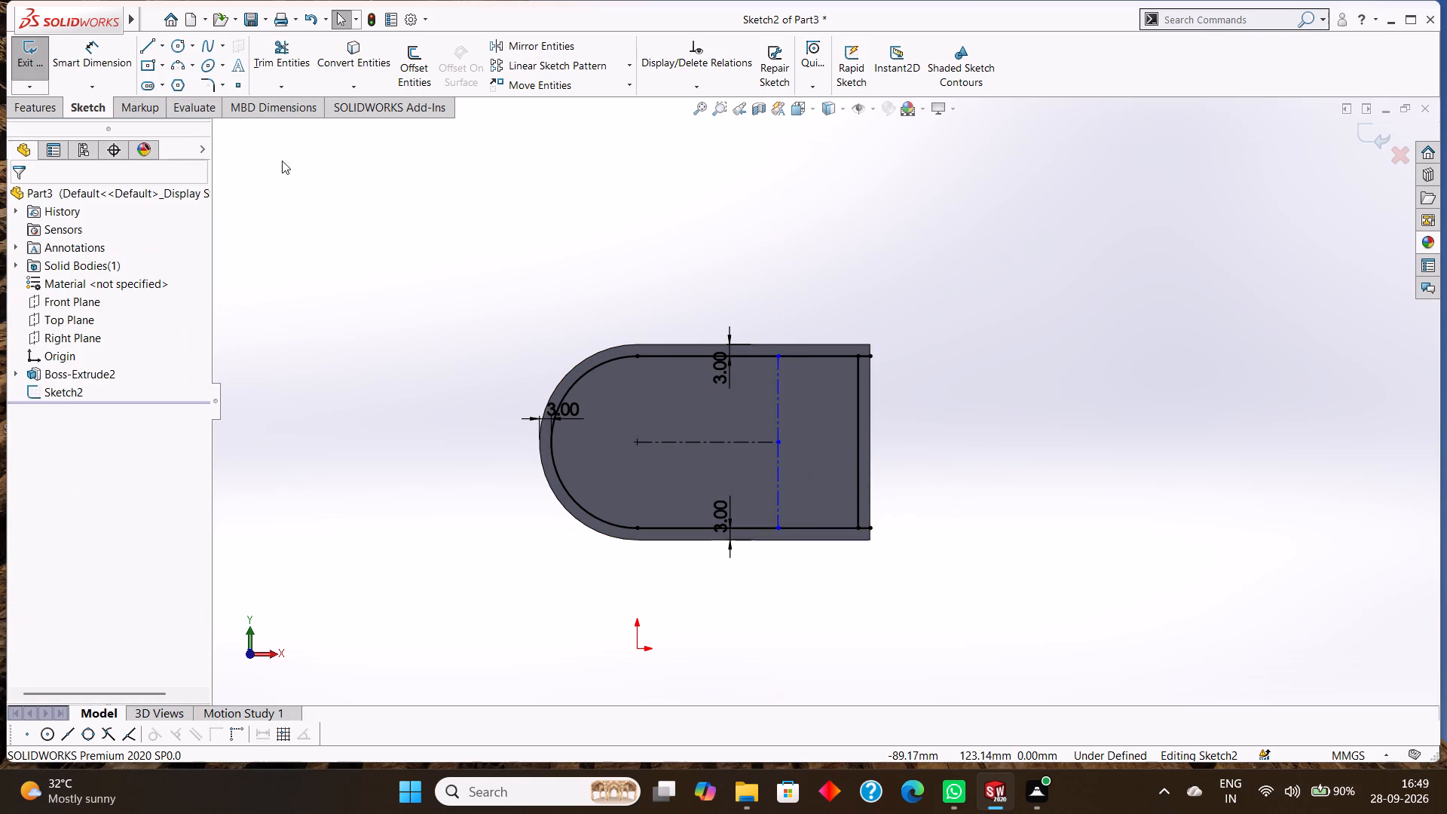
Sketch a circle of 3 mm radius centred where the vertical centerline meets the upper inner offset line.
{"action": "left_click", "coordinate": [170, 47]}
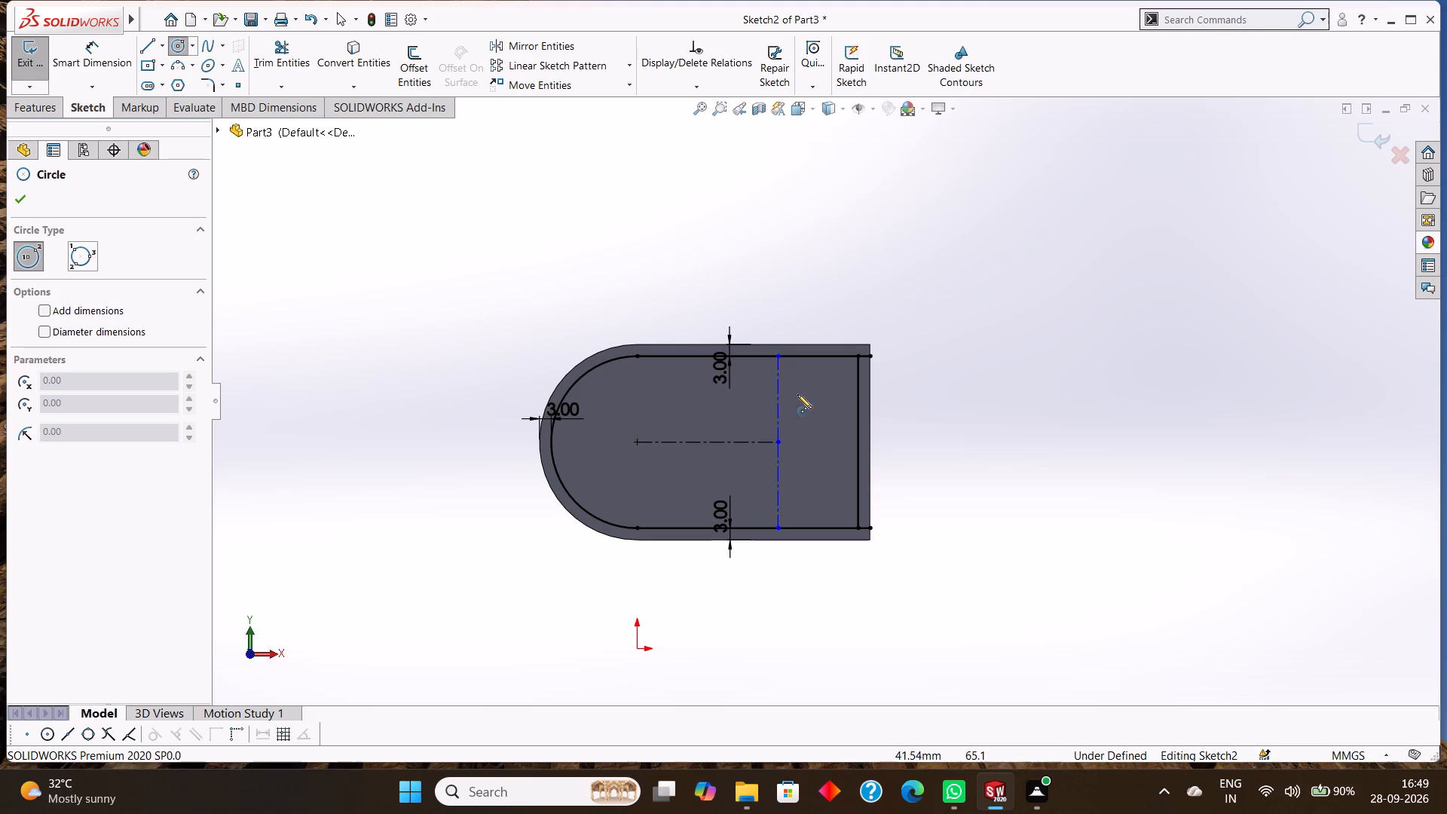
{"action": "scroll", "coordinate": [786, 390], "scroll_direction": "down", "scroll_amount": 4}
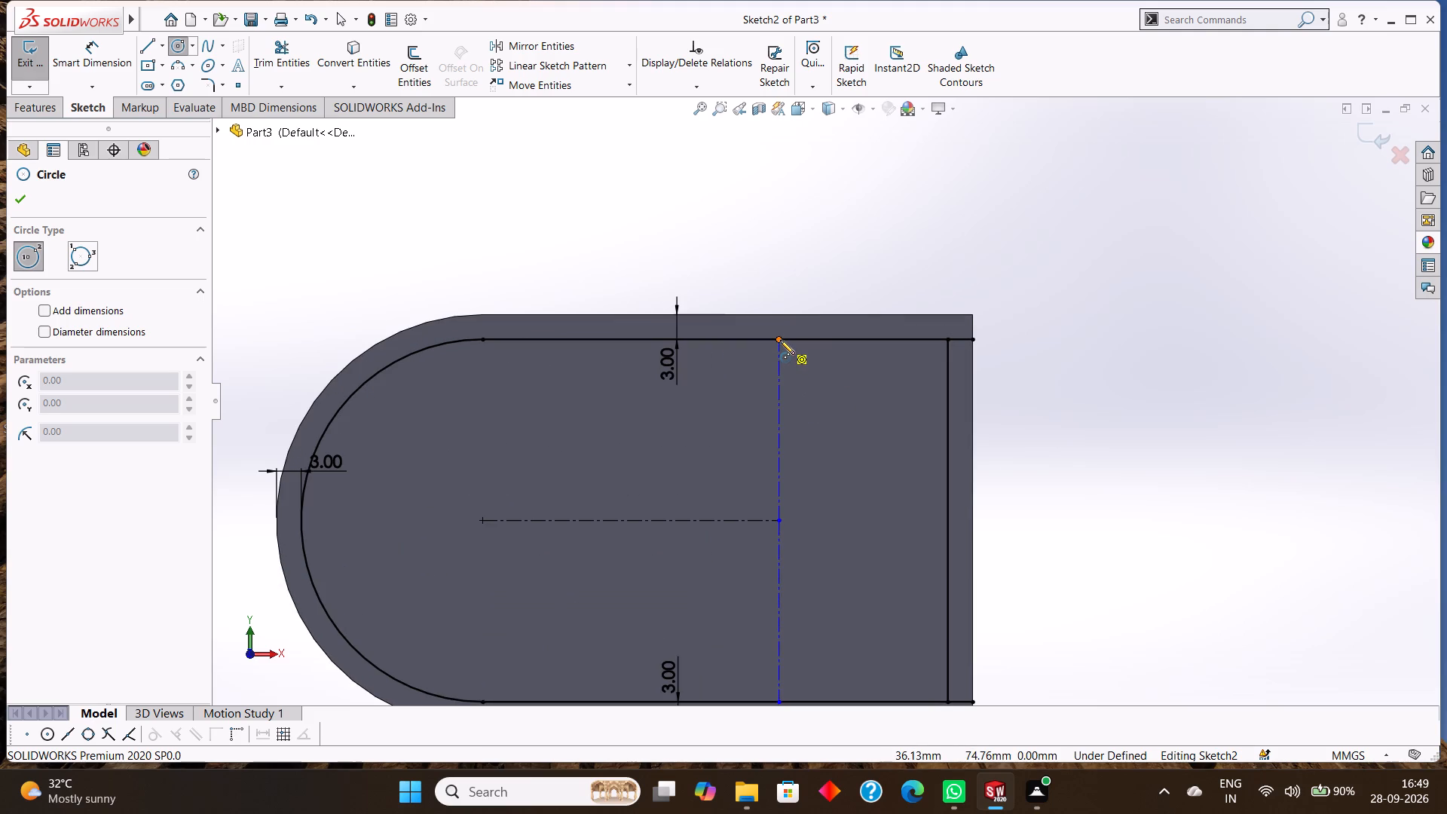
{"action": "left_click", "coordinate": [780, 340]}
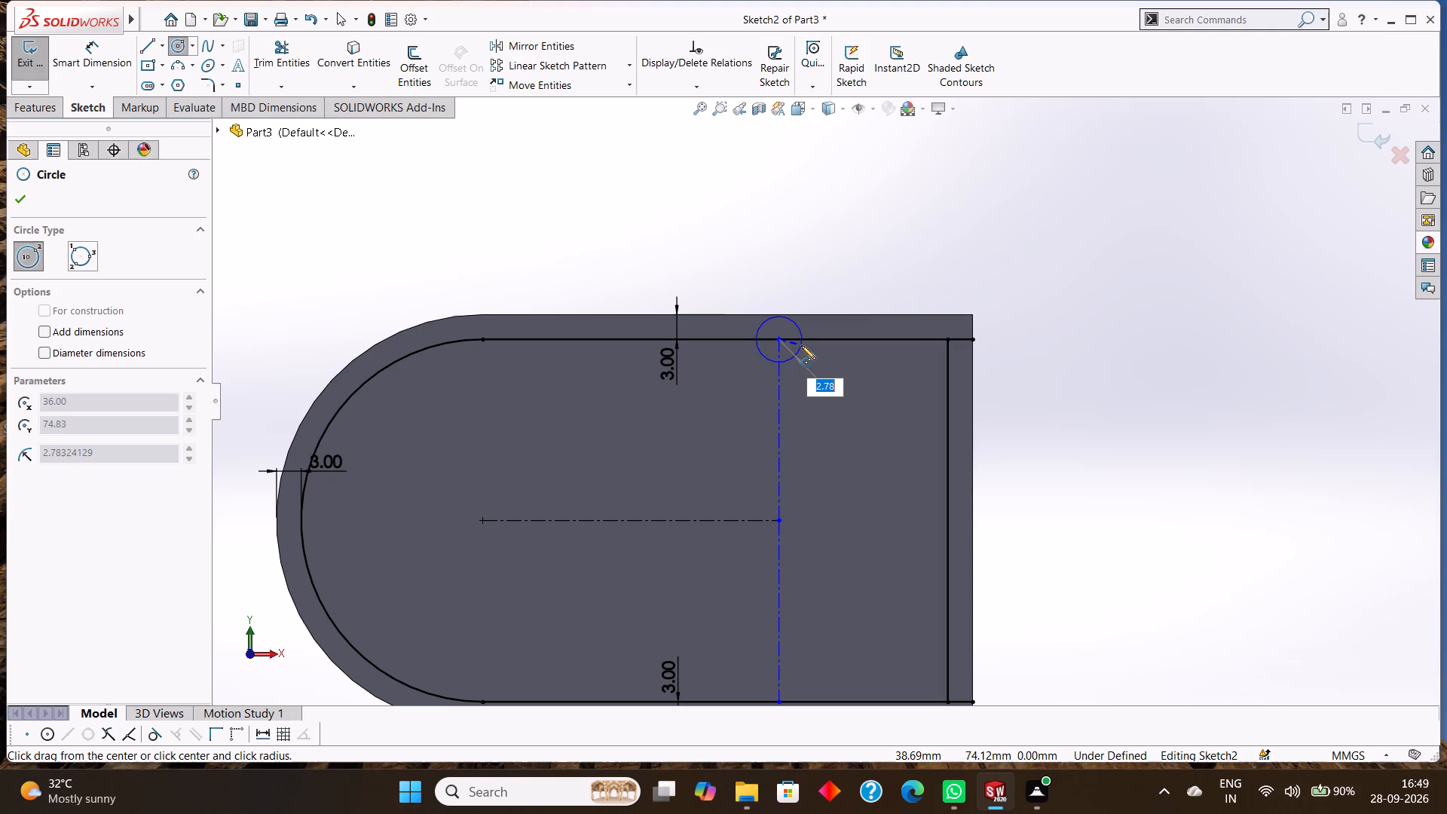
{"action": "key", "text": "3"}
{"action": "key", "text": "Return"}
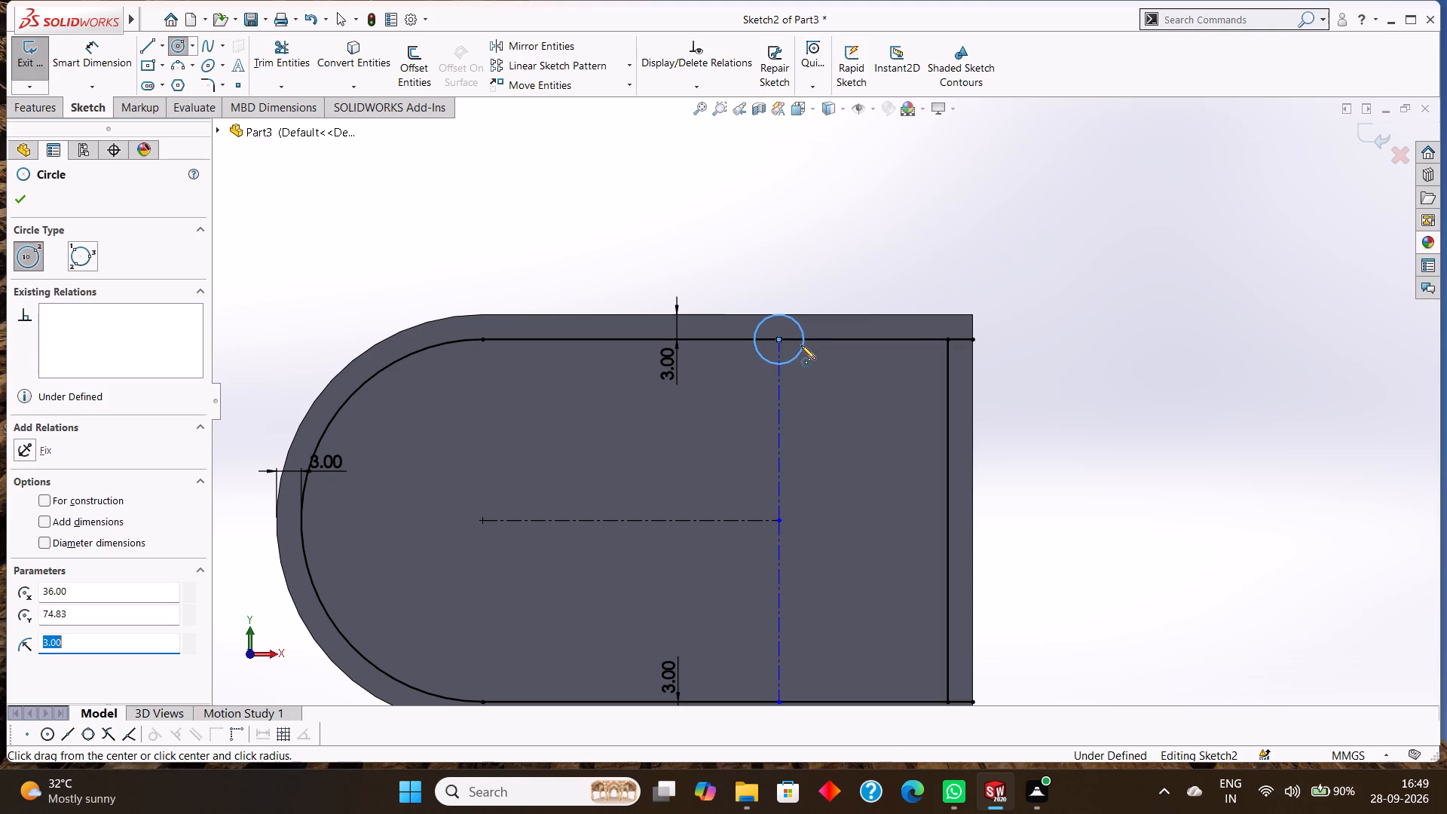
Sketch a second circle of 3 mm radius centred where the vertical centerline meets the lower inner offset line.
{"action": "scroll", "coordinate": [824, 494], "scroll_direction": "up", "scroll_amount": 2}
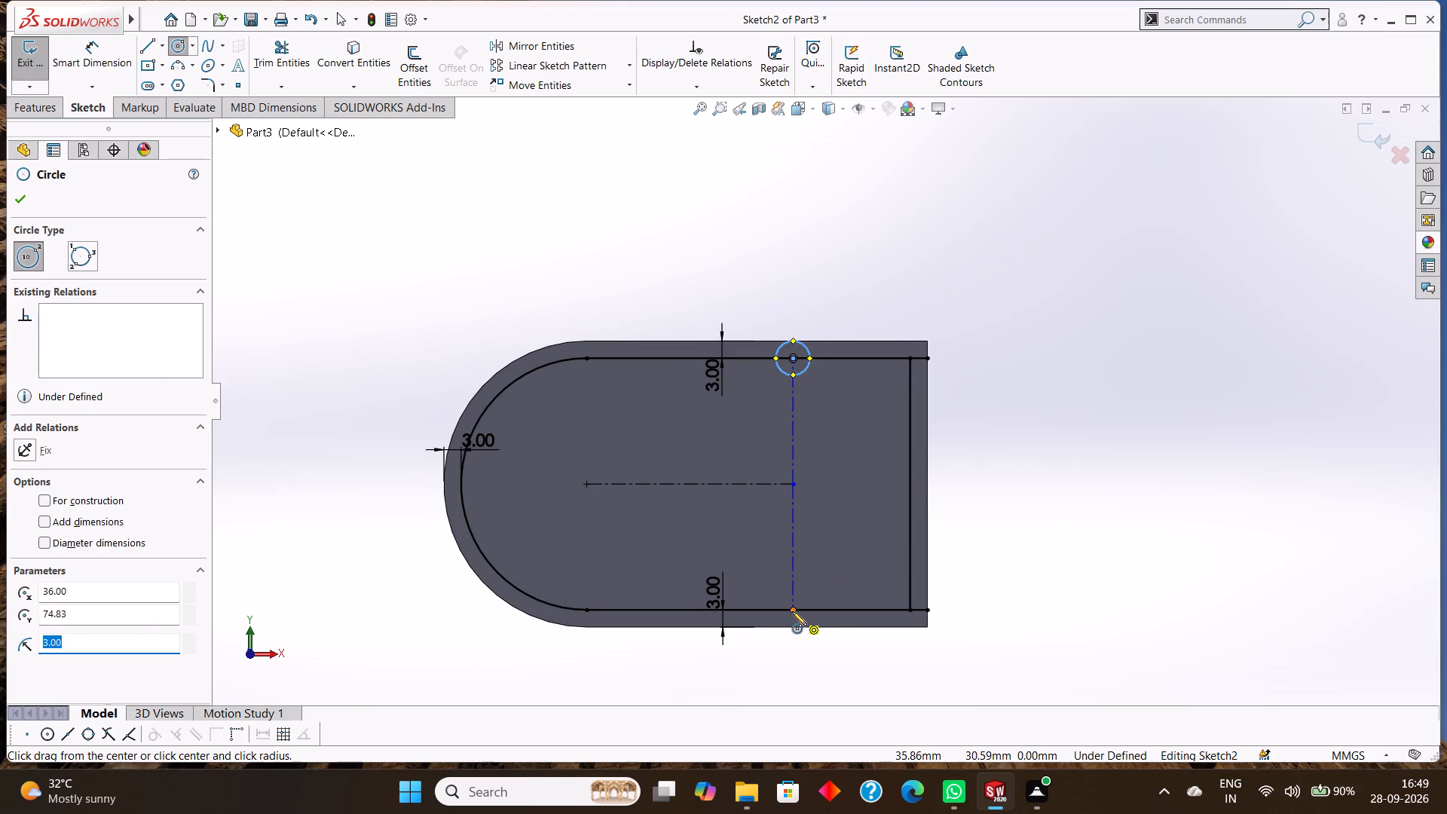
{"action": "left_click", "coordinate": [792, 611]}
{"action": "key", "text": "3"}
{"action": "key", "text": "Return"}
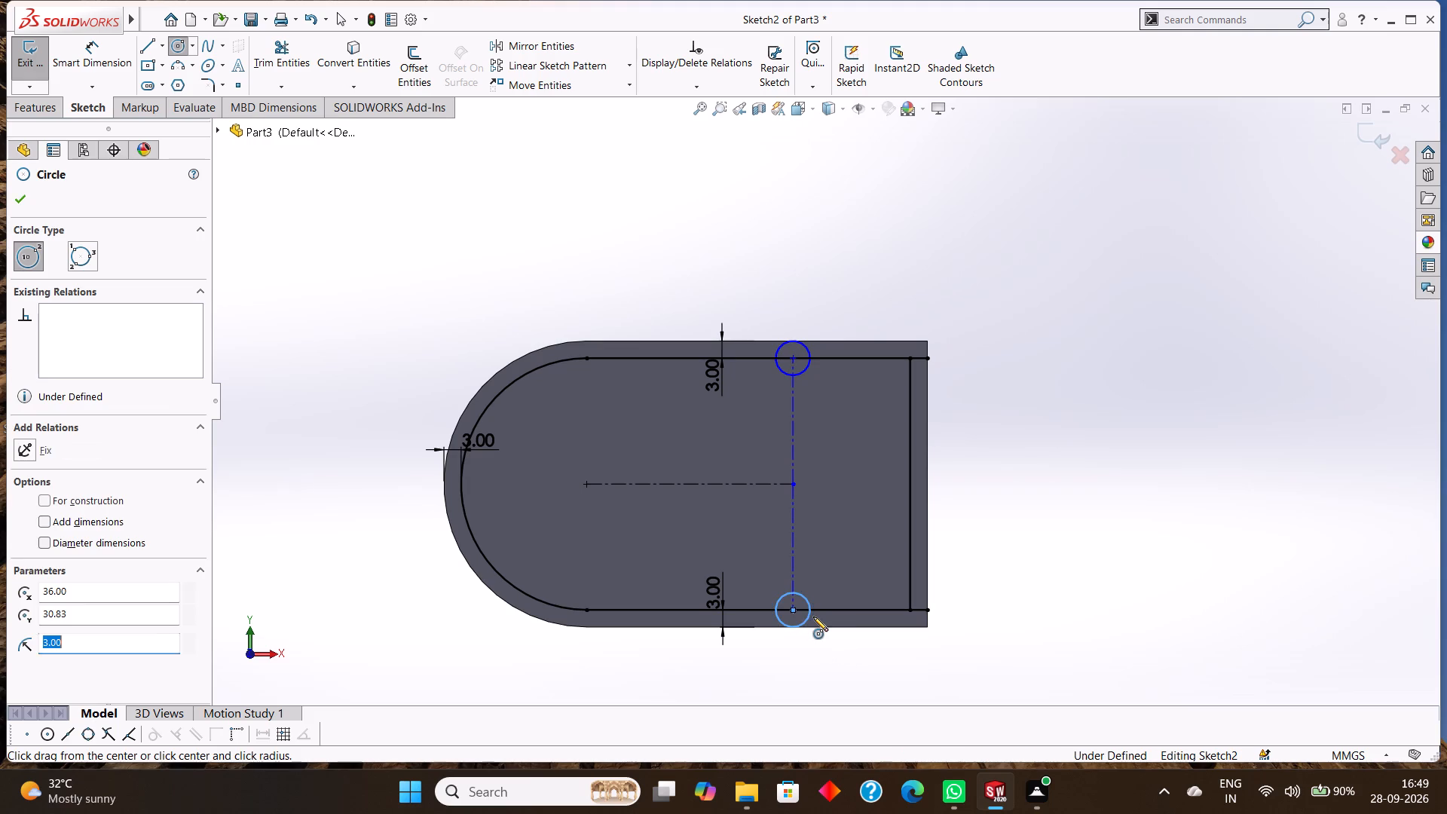
{"action": "left_click", "coordinate": [19, 198]}
Trim the offset line inside the upper circle and the circle's outer half, leaving an inward-bulging semicircle.
{"action": "left_click", "coordinate": [260, 51]}
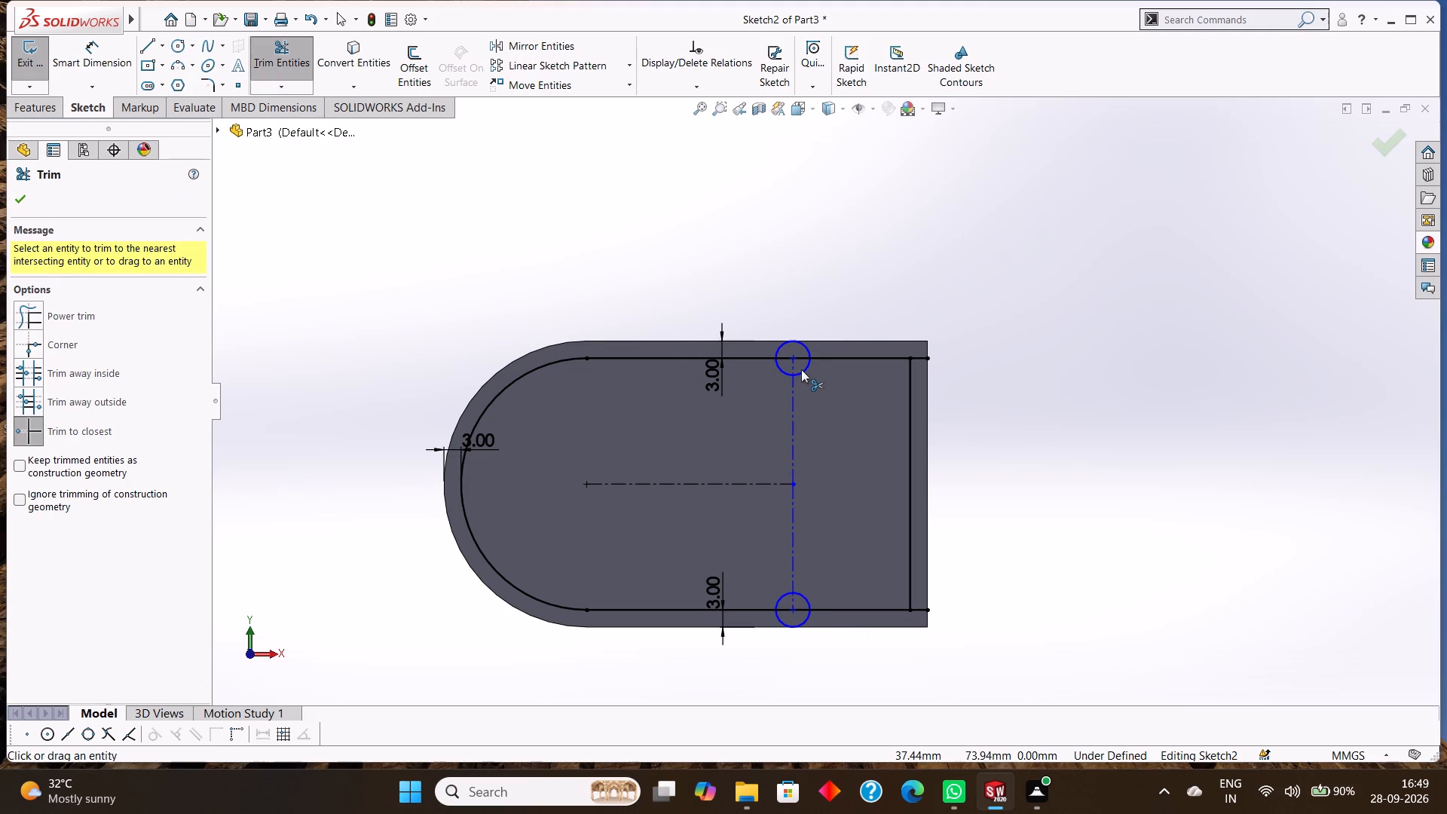
{"action": "scroll", "coordinate": [801, 369], "scroll_direction": "down", "scroll_amount": 5}
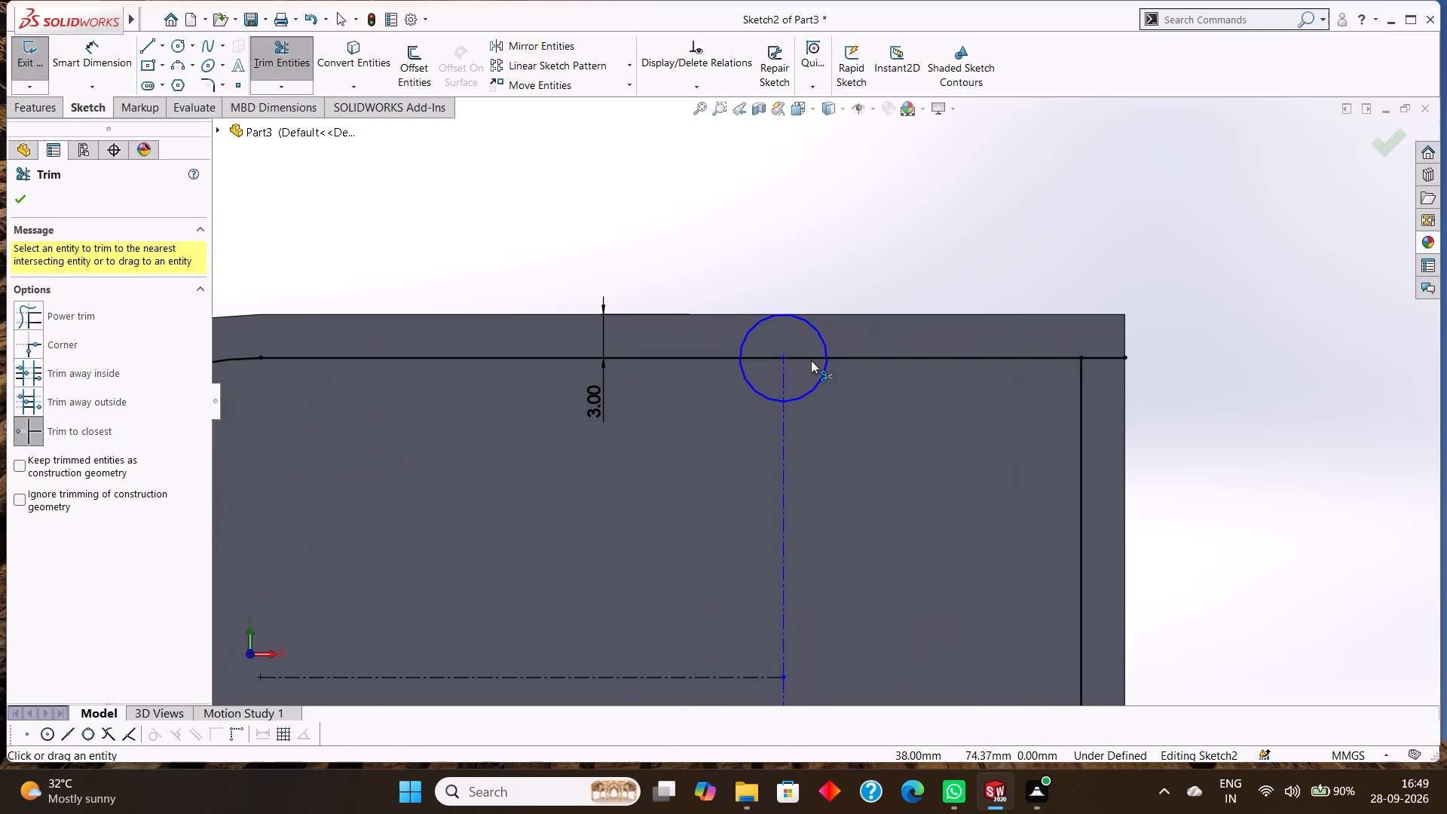
{"action": "left_click", "coordinate": [769, 357]}
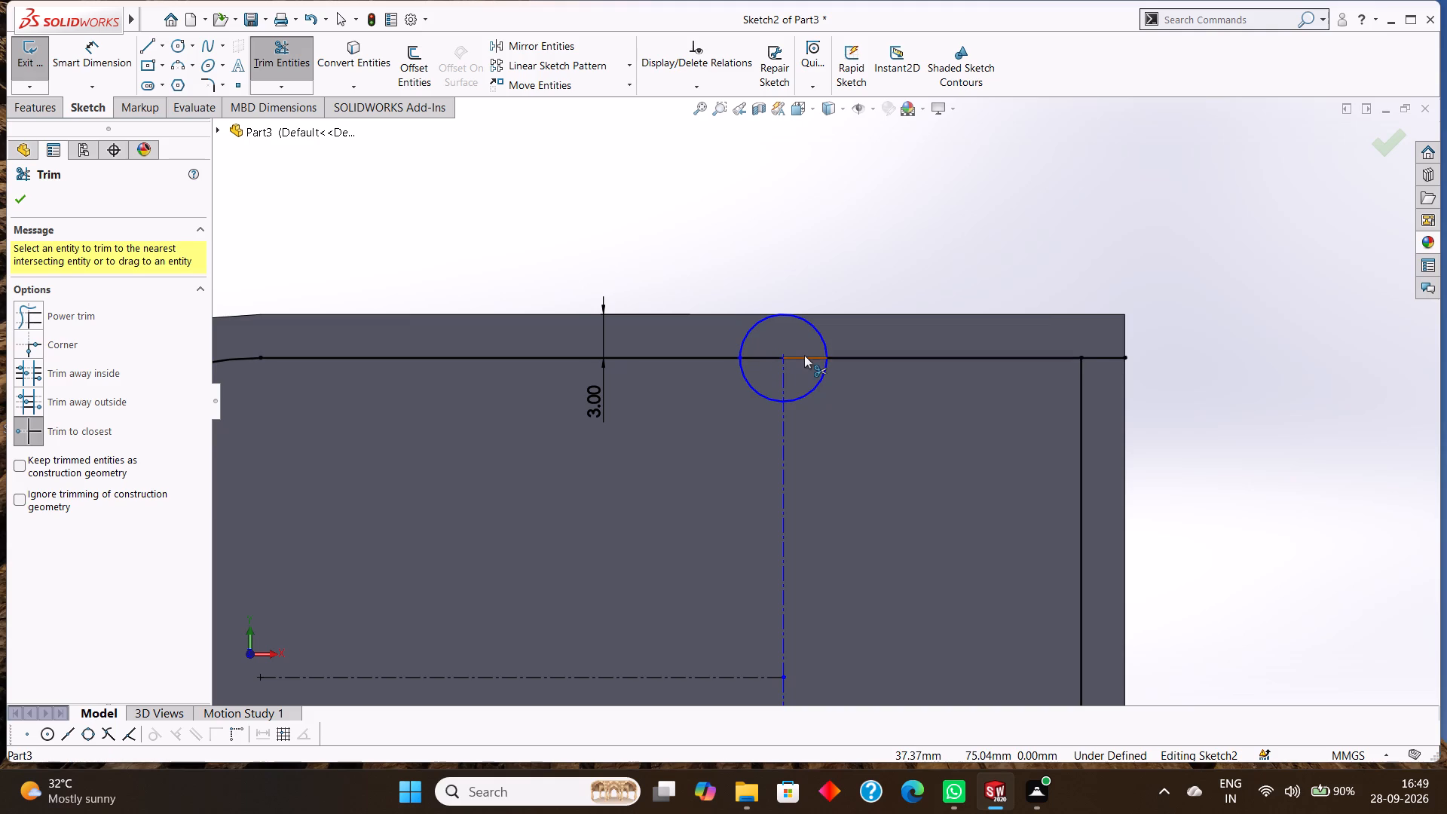
{"action": "left_click", "coordinate": [804, 355]}
{"action": "left_click", "coordinate": [765, 358]}
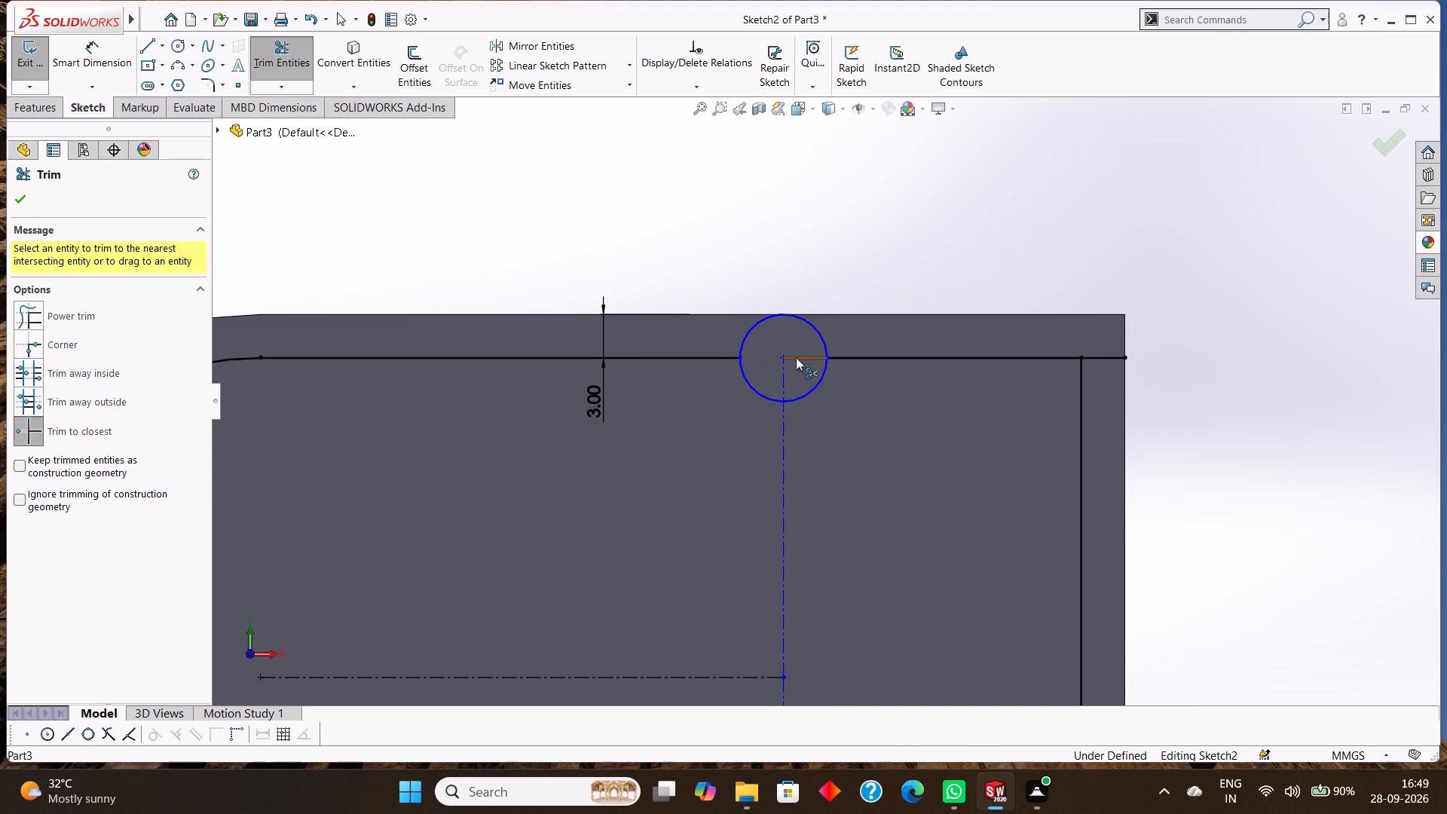
{"action": "left_click", "coordinate": [802, 357]}
{"action": "left_click", "coordinate": [781, 314]}
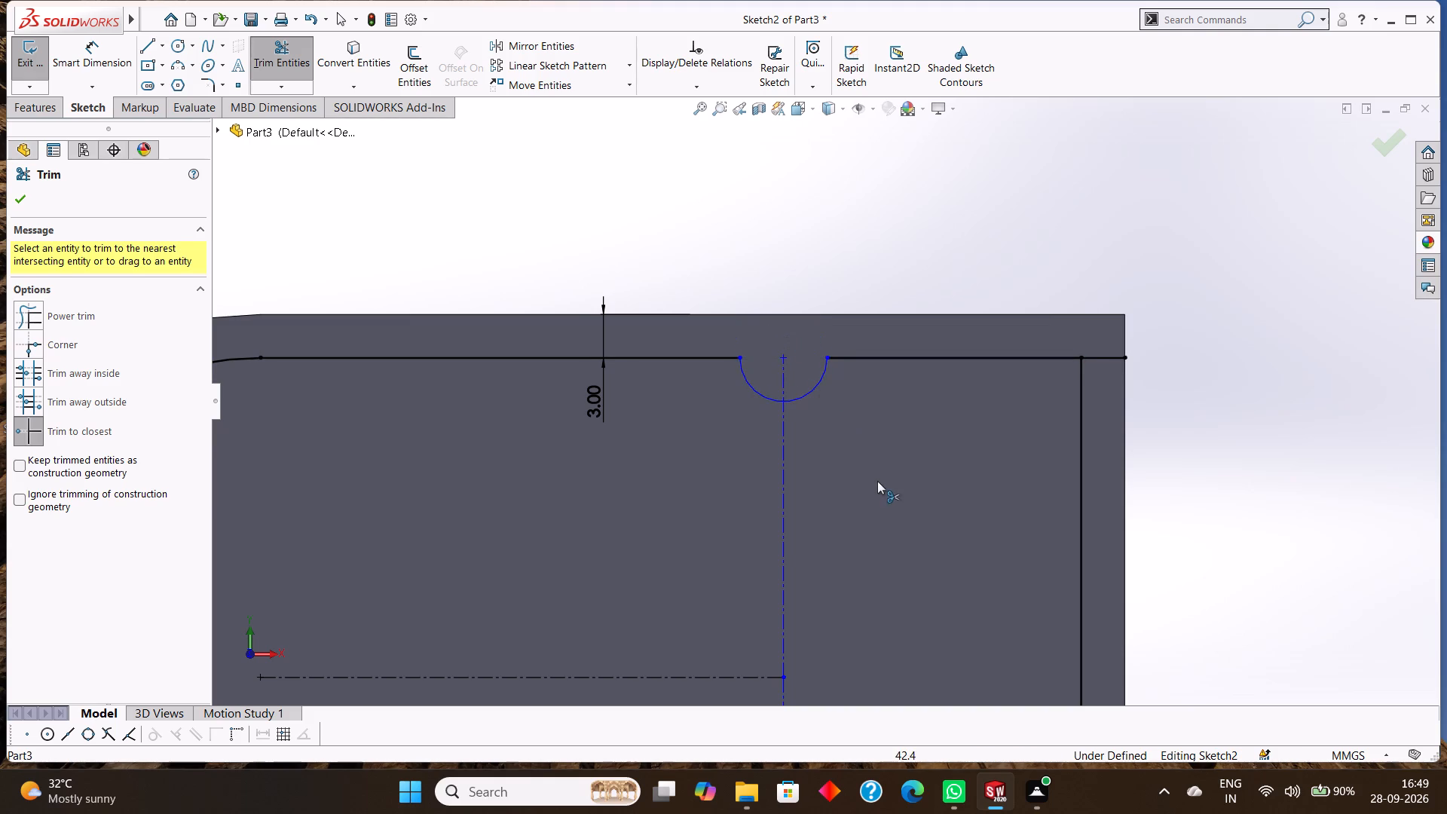
Trim the offset line inside the lower circle and the circle's outer half, leaving a matching inward-bulging semicircle.
{"action": "scroll", "coordinate": [877, 482], "scroll_direction": "up", "scroll_amount": 7}
{"action": "scroll", "coordinate": [845, 585], "scroll_direction": "down", "scroll_amount": 5}
{"action": "scroll", "coordinate": [765, 481], "scroll_direction": "down", "scroll_amount": 3}
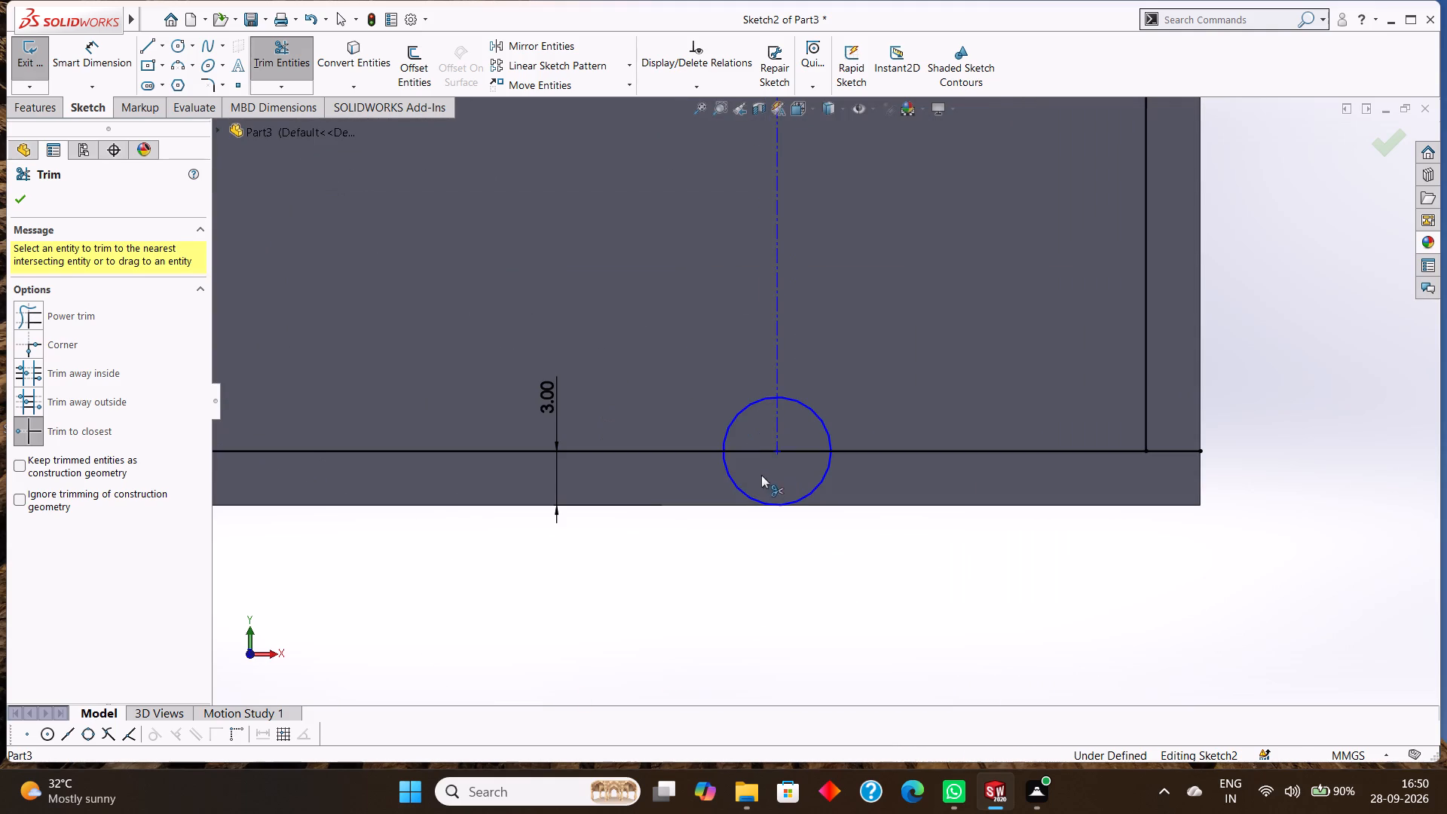
{"action": "left_click", "coordinate": [751, 448]}
{"action": "left_click", "coordinate": [794, 450]}
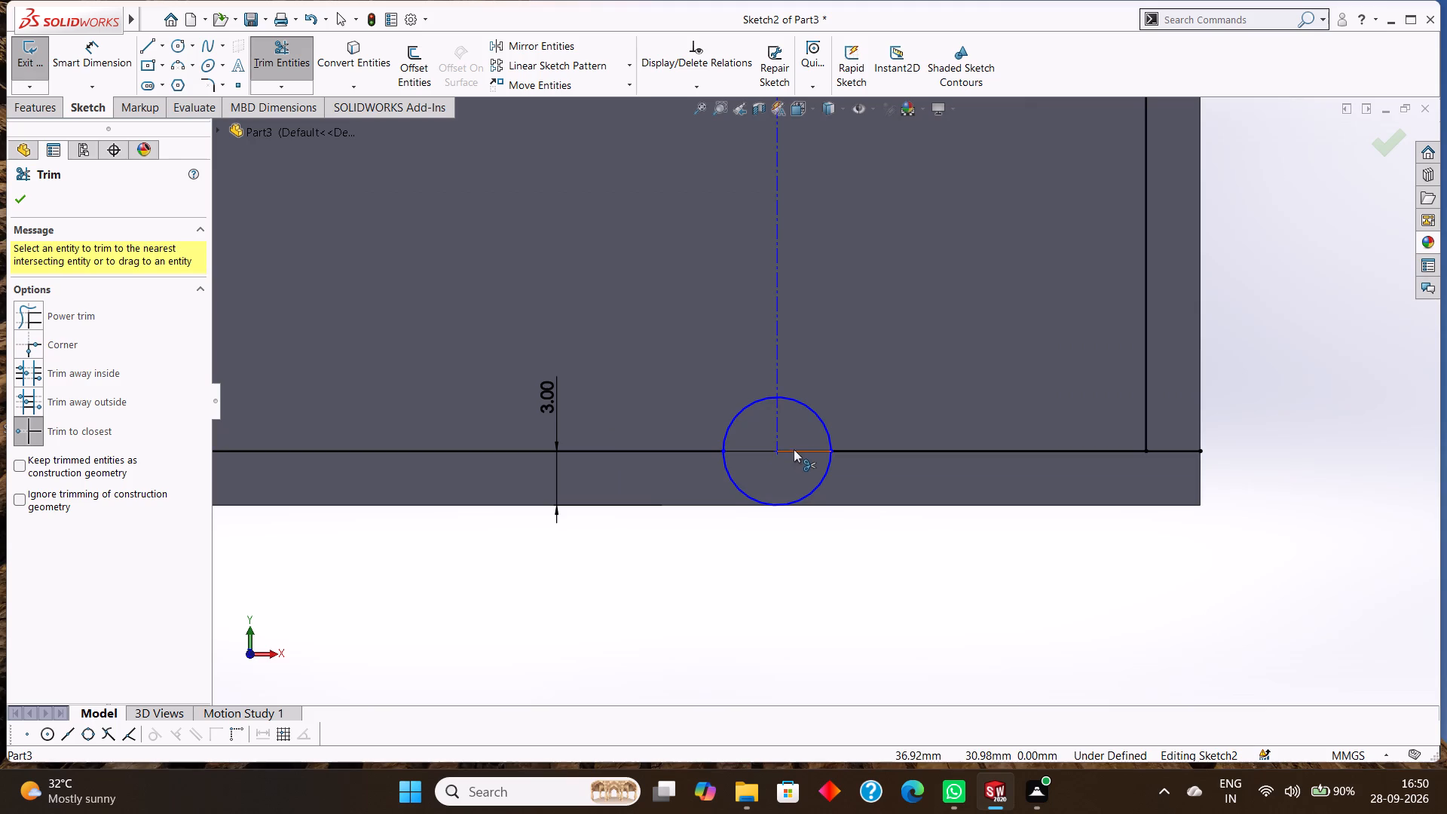
{"action": "left_click", "coordinate": [794, 451]}
{"action": "left_click", "coordinate": [743, 490]}
{"action": "scroll", "coordinate": [807, 477], "scroll_direction": "up", "scroll_amount": 3}
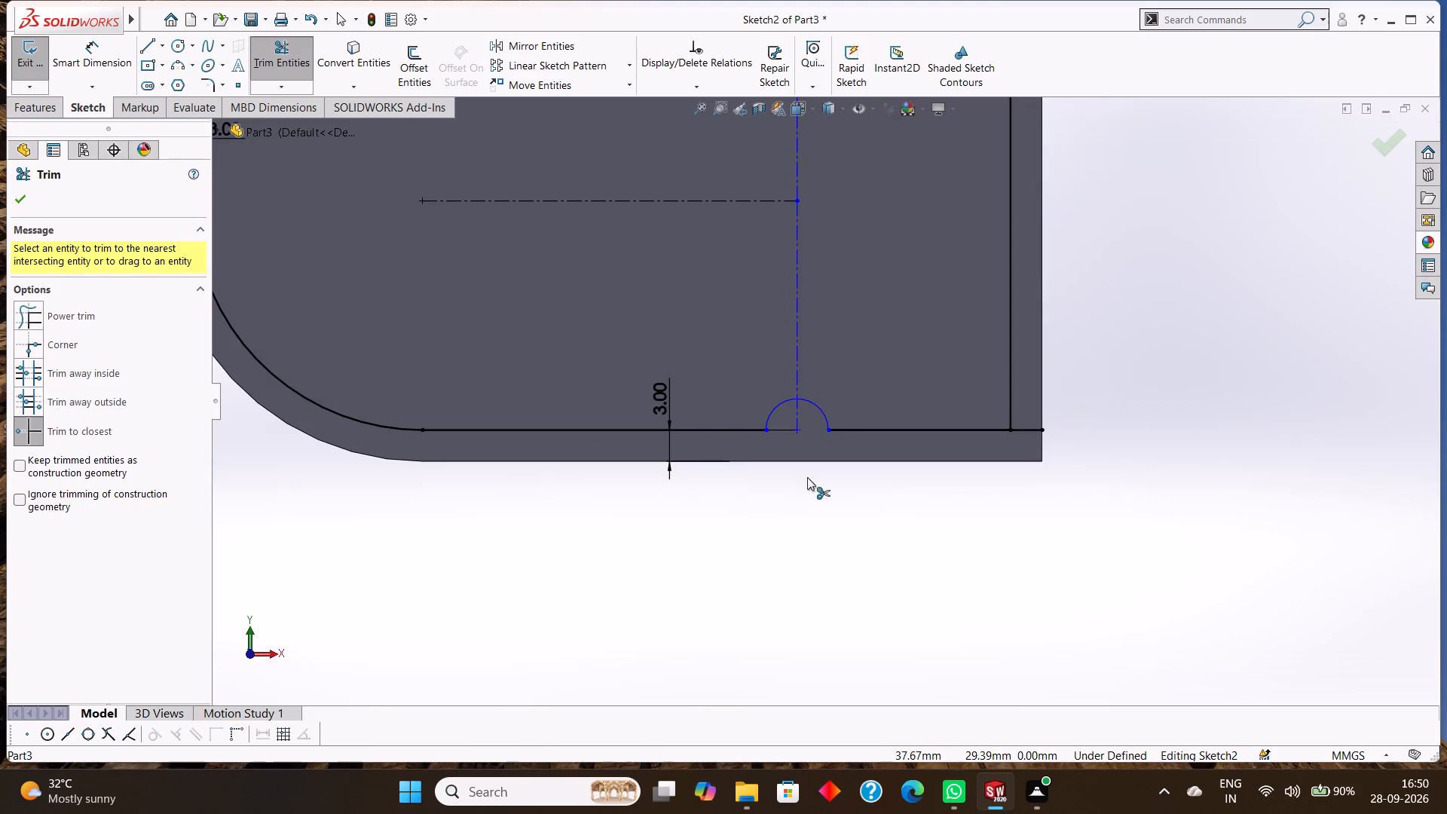
{"action": "left_click", "coordinate": [779, 432]}
{"action": "scroll", "coordinate": [788, 447], "scroll_direction": "up", "scroll_amount": 3}
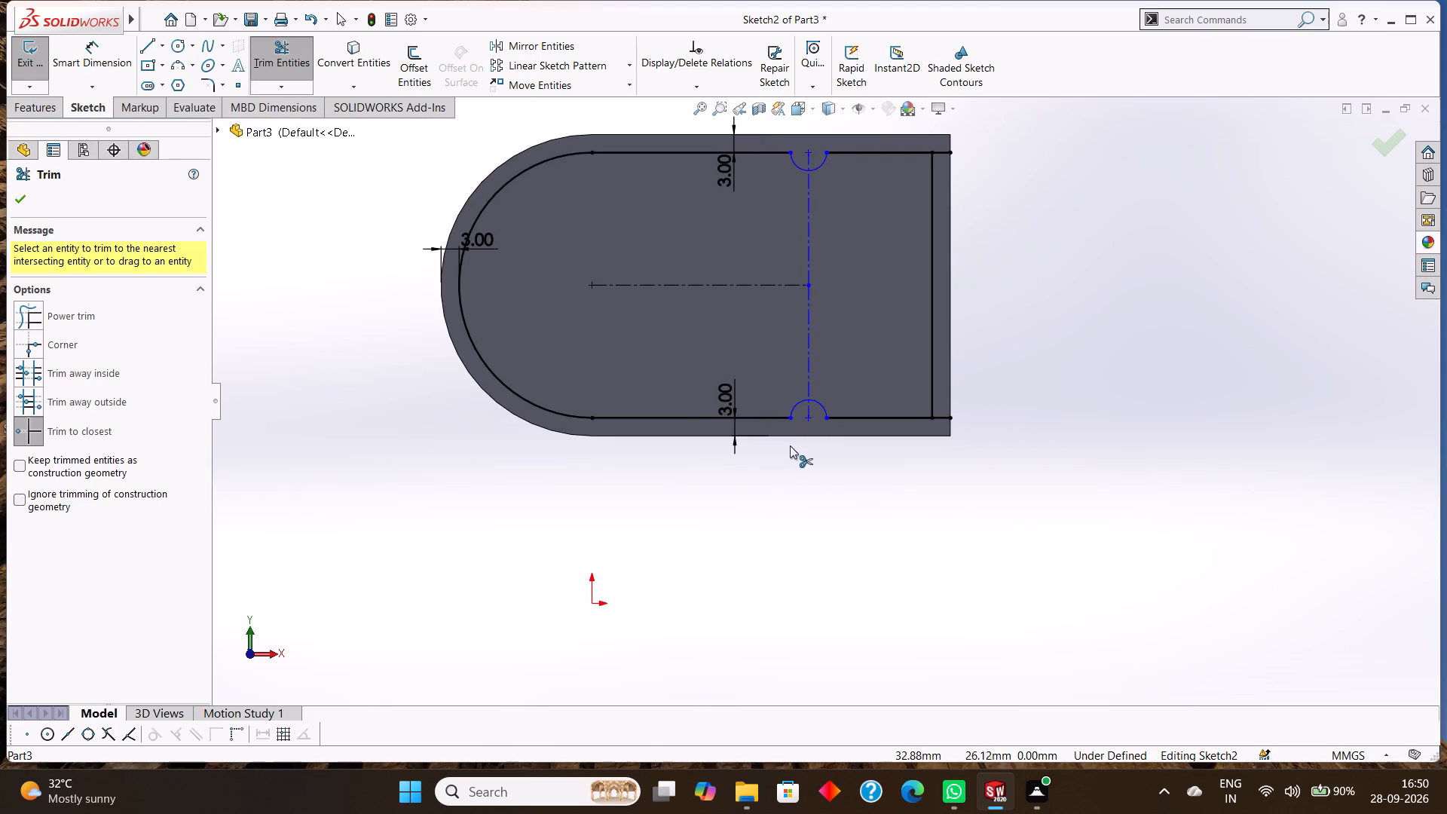
{"action": "scroll", "coordinate": [809, 291], "scroll_direction": "up", "scroll_amount": 2}
{"action": "scroll", "coordinate": [831, 283], "scroll_direction": "down", "scroll_amount": 2}
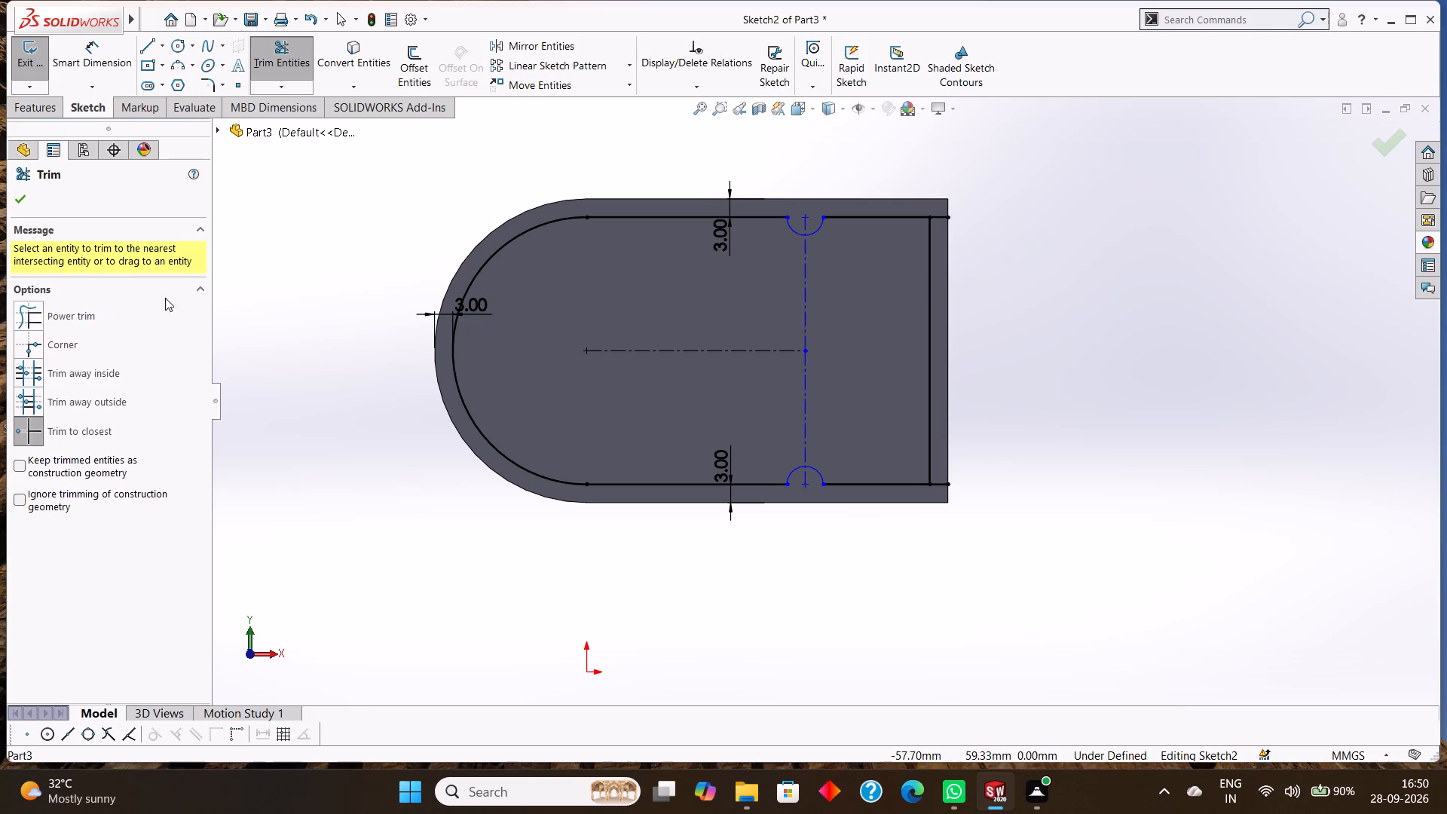
{"action": "left_click", "coordinate": [14, 202]}
Add a 3 mm radius dimension to both the upper and the lower semicircular bump.
{"action": "left_click", "coordinate": [83, 63]}
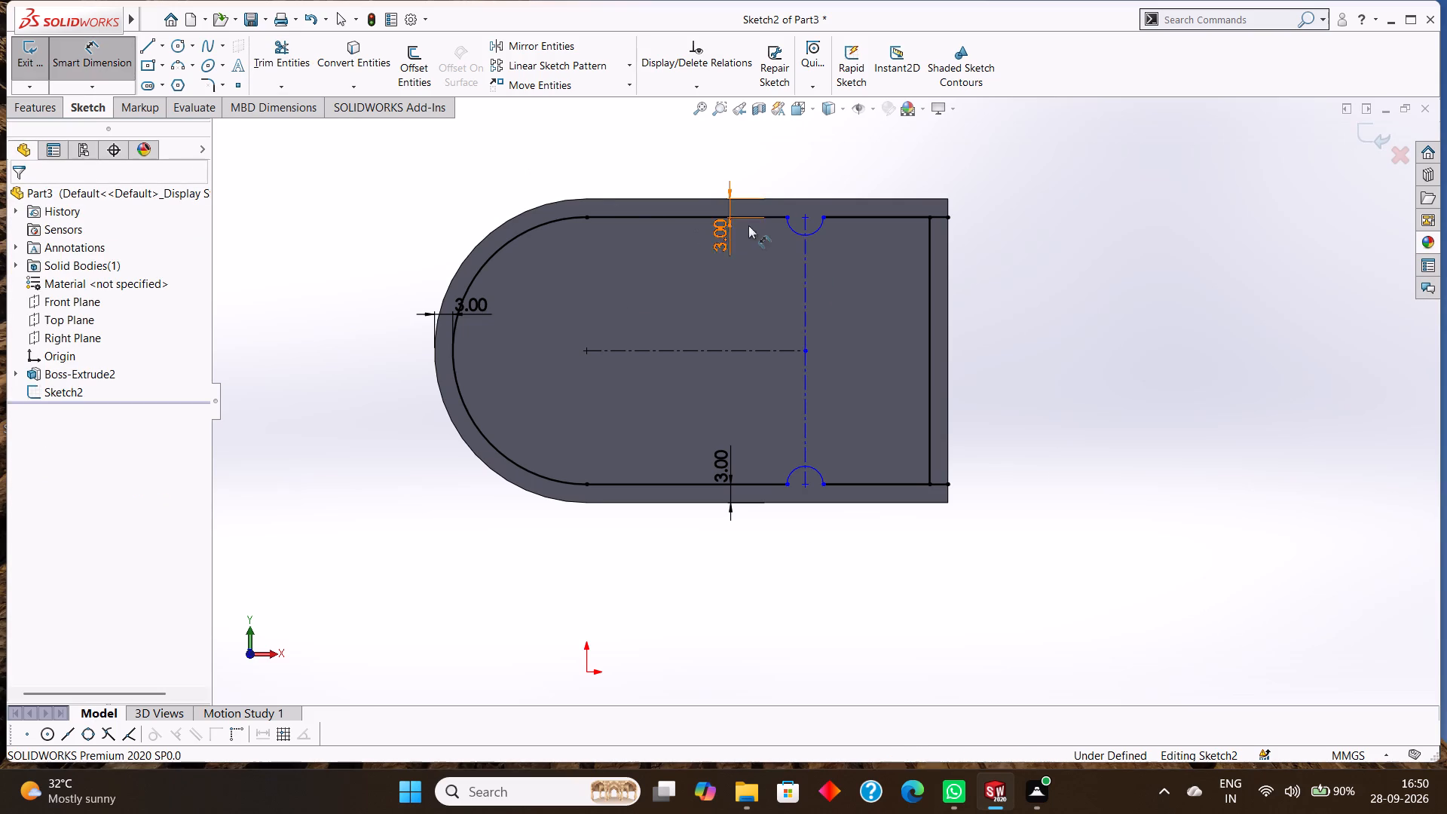
{"action": "left_click", "coordinate": [798, 231]}
{"action": "left_click", "coordinate": [813, 167]}
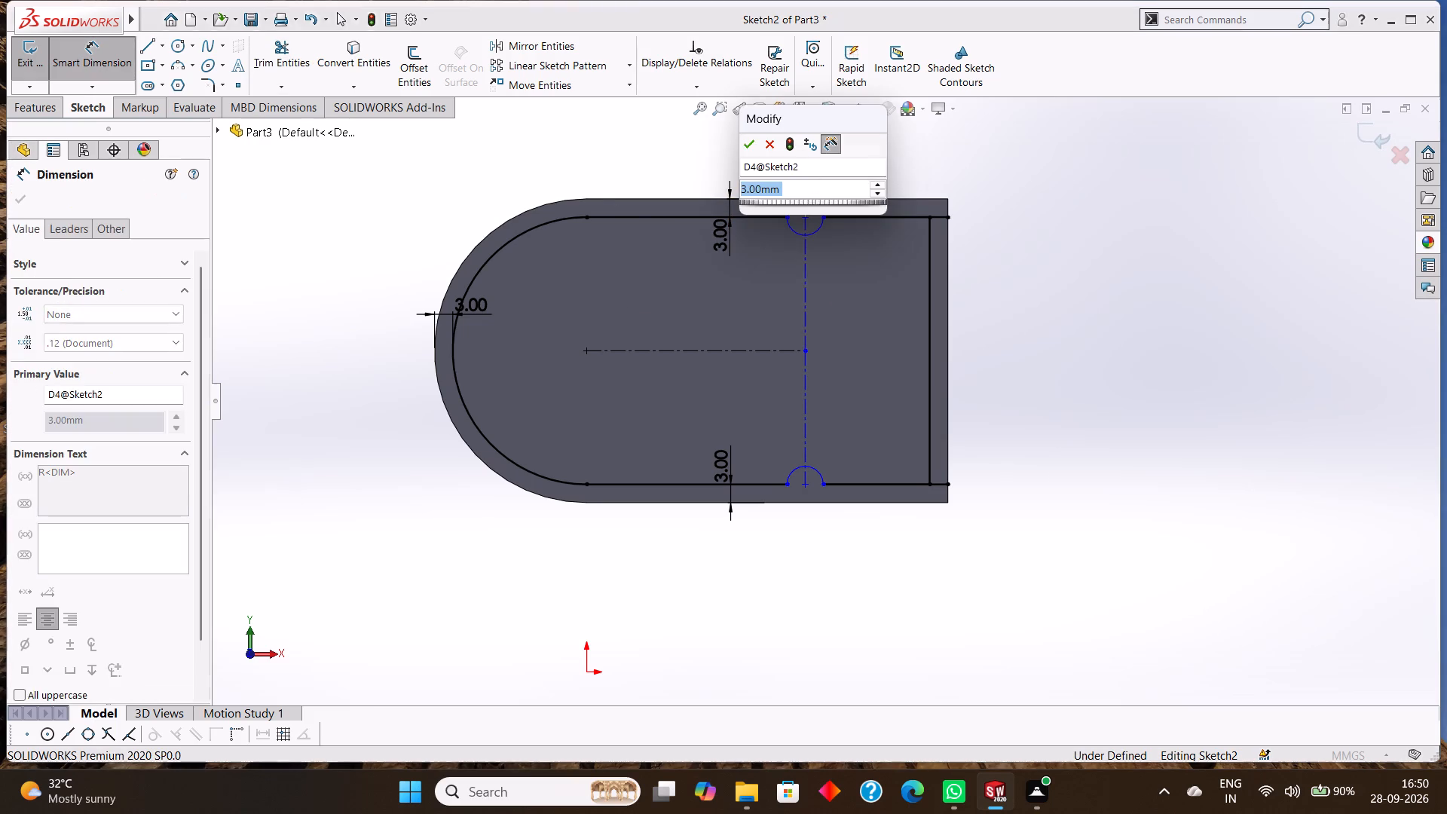
{"action": "left_click", "coordinate": [747, 145]}
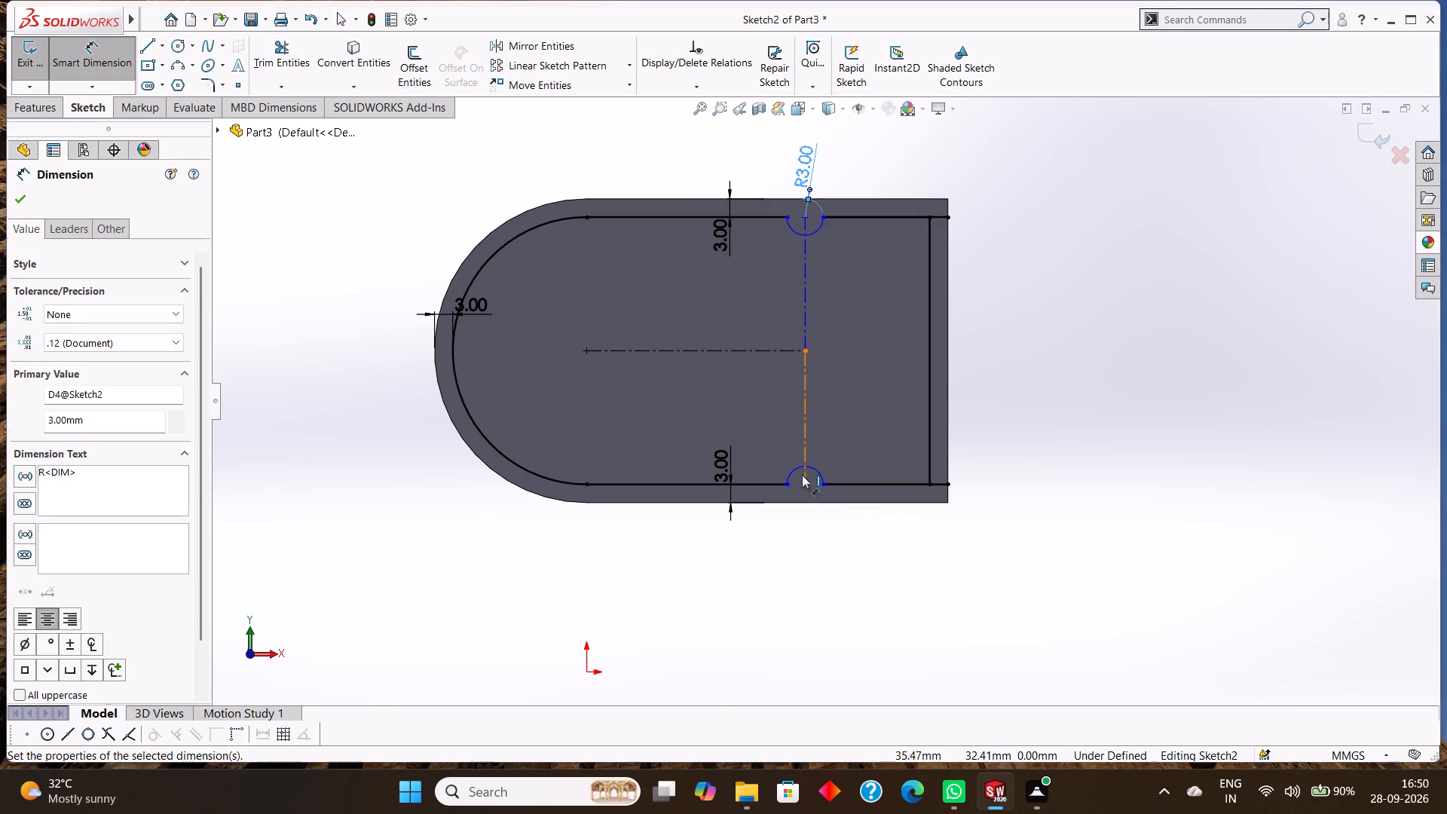
{"action": "left_click", "coordinate": [794, 467]}
{"action": "left_click", "coordinate": [835, 532]}
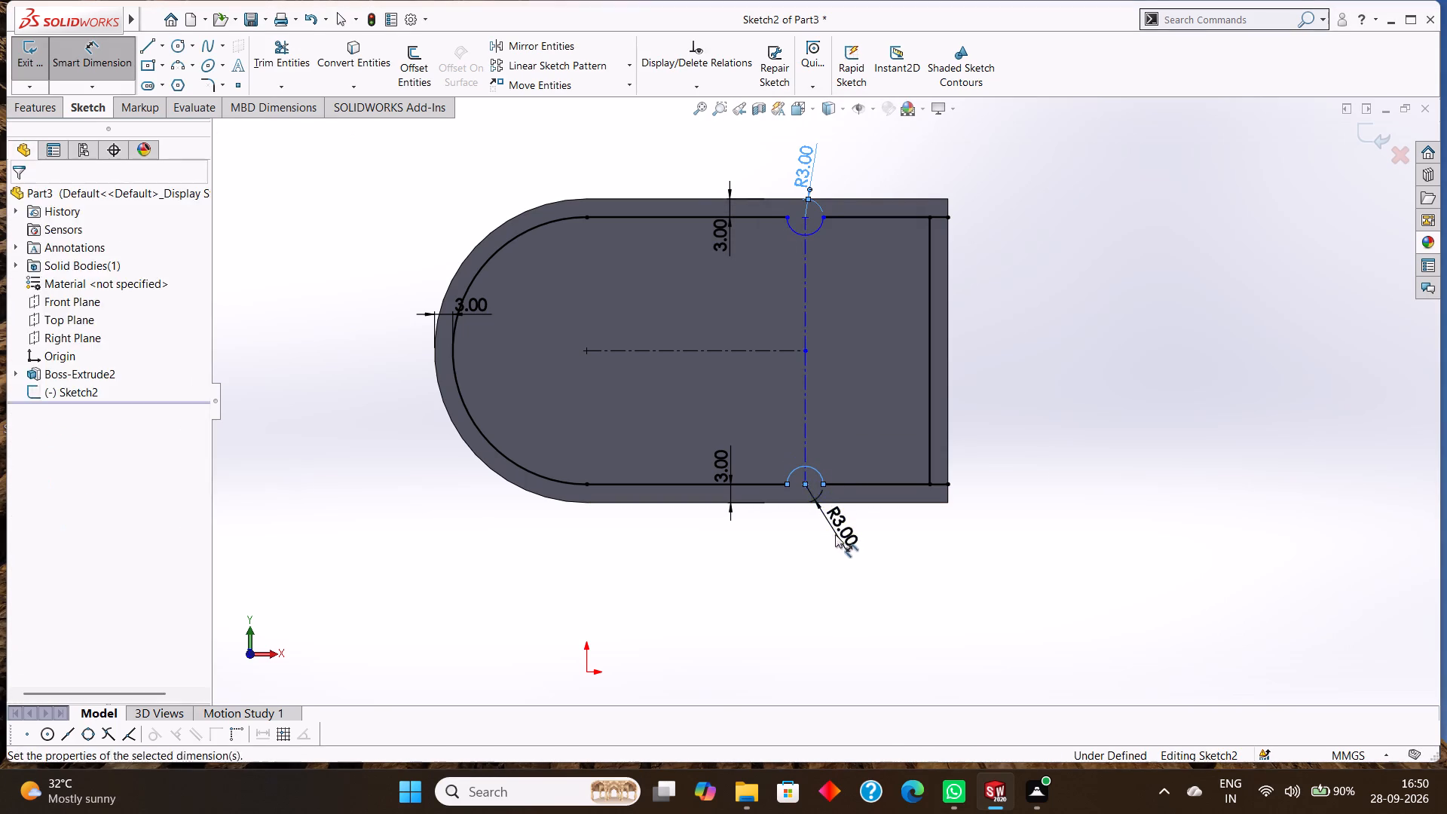
{"action": "left_click", "coordinate": [772, 512]}
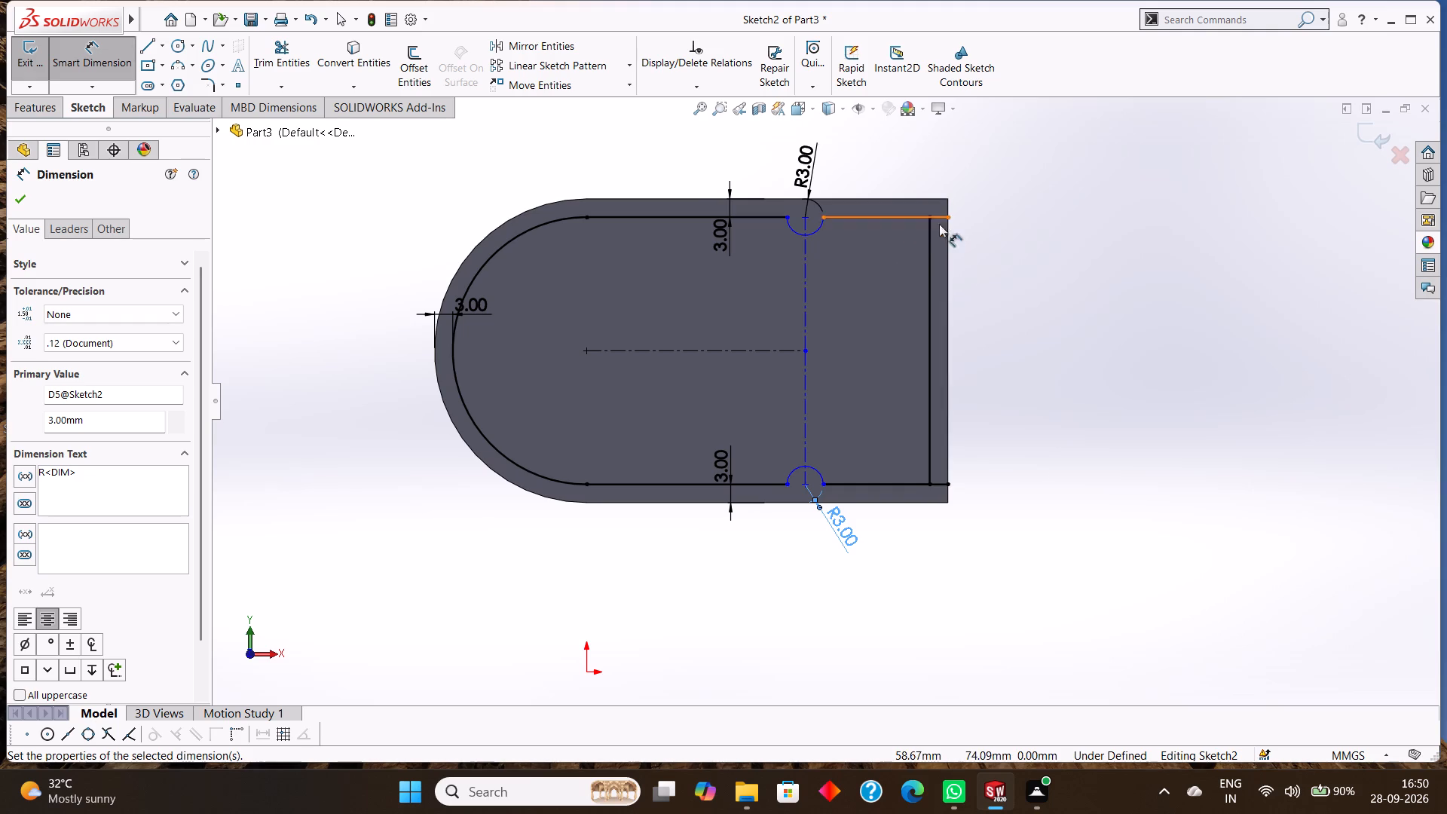
{"action": "left_click", "coordinate": [12, 201]}
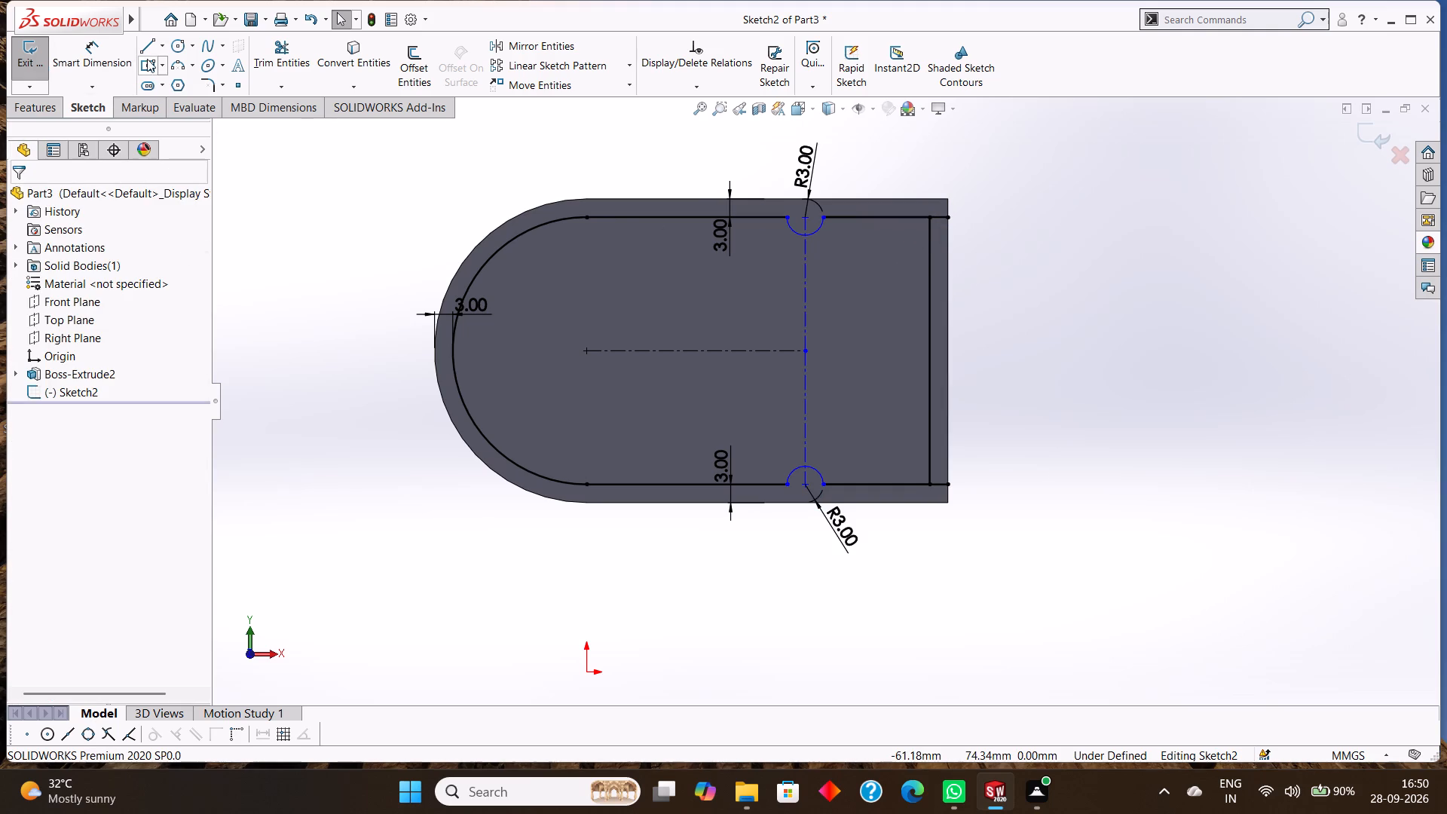
Trim the upper and lower inner offset lines where they overhang past the inner vertical line at the flat end.
{"action": "left_click", "coordinate": [283, 33]}
{"action": "left_click", "coordinate": [280, 49]}
{"action": "scroll", "coordinate": [910, 236], "scroll_direction": "down", "scroll_amount": 4}
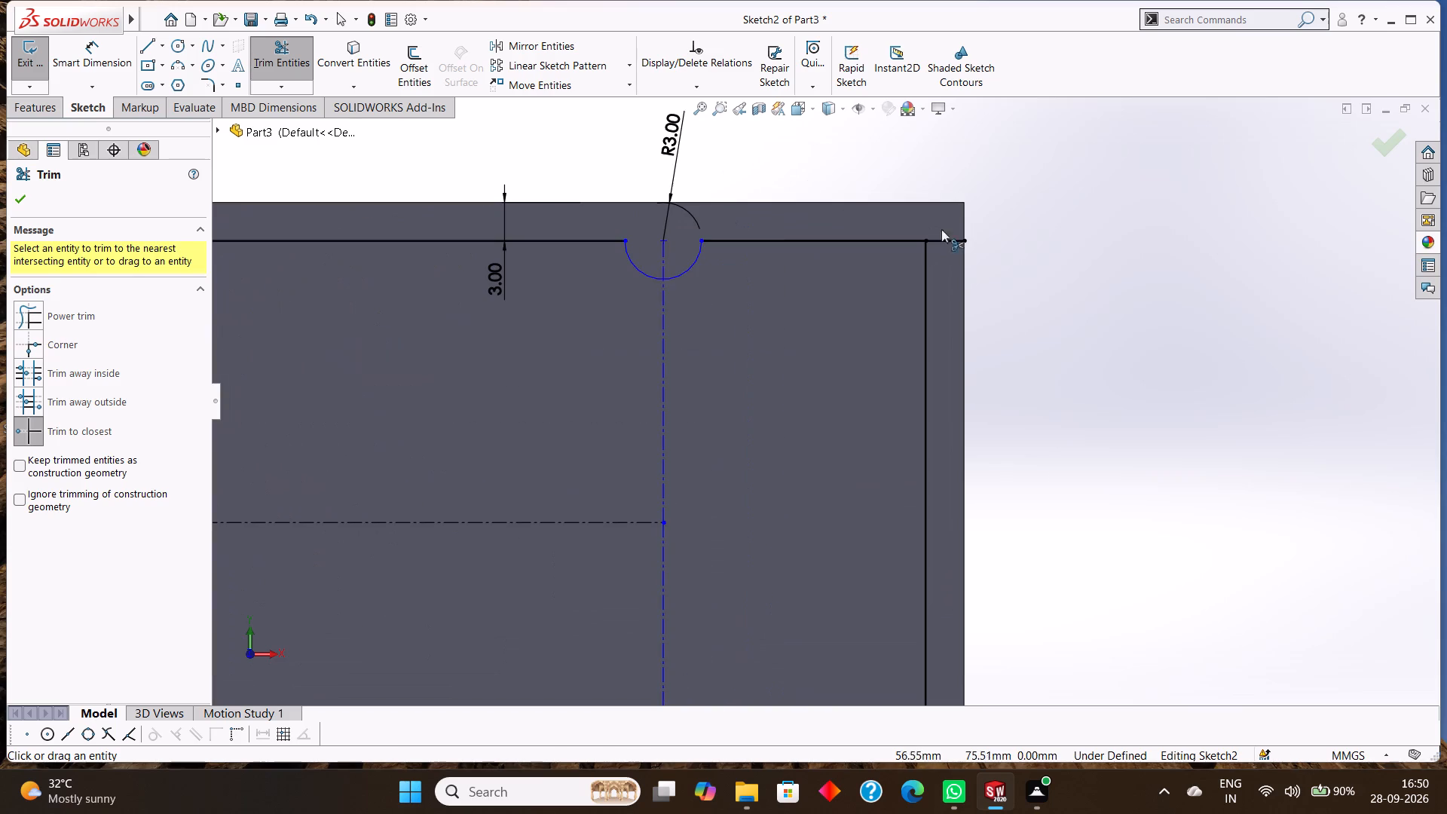
{"action": "left_click", "coordinate": [946, 240]}
{"action": "scroll", "coordinate": [953, 295], "scroll_direction": "up", "scroll_amount": 5}
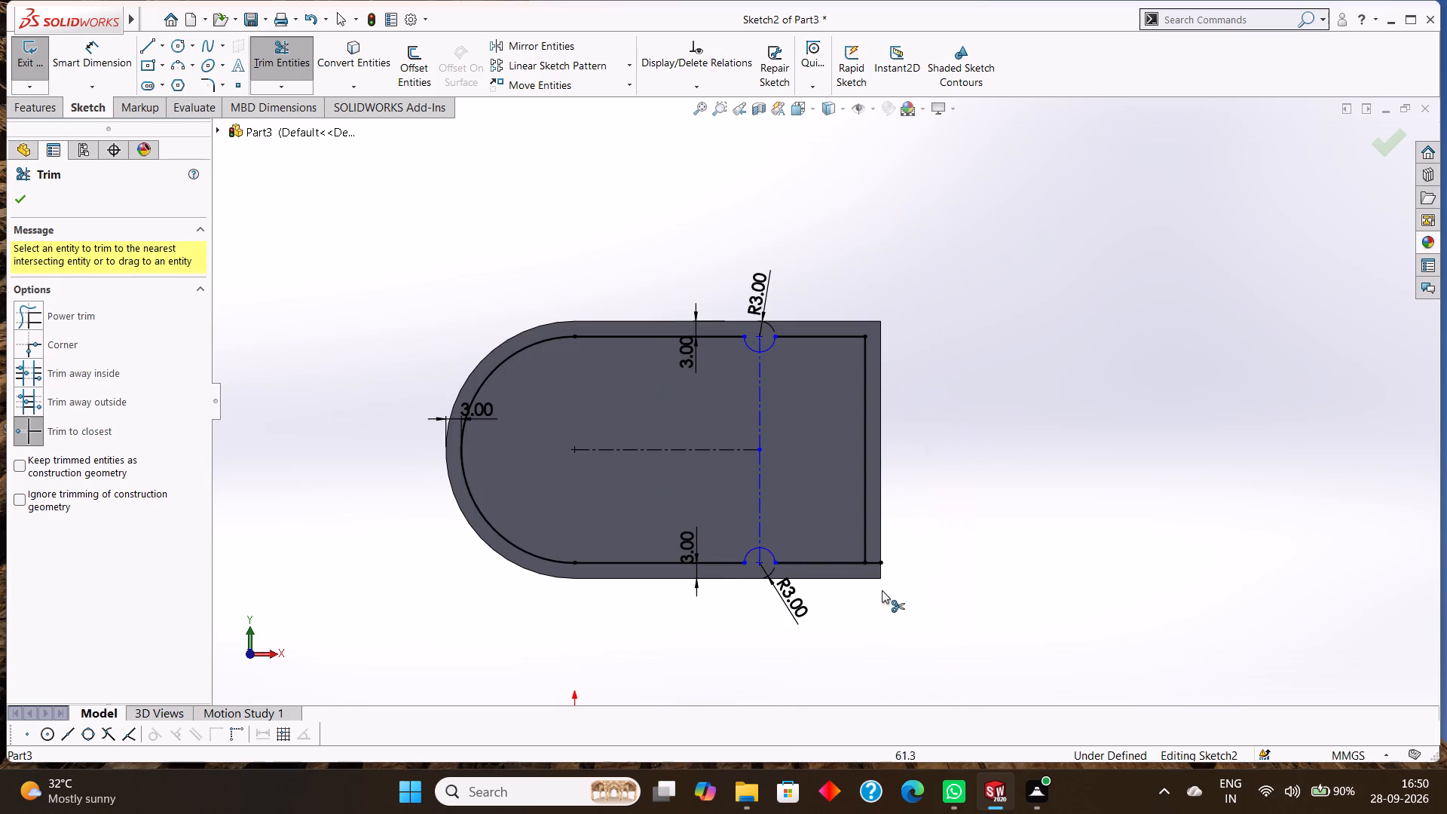
{"action": "scroll", "coordinate": [870, 589], "scroll_direction": "down", "scroll_amount": 4}
{"action": "left_click", "coordinate": [867, 481]}
{"action": "scroll", "coordinate": [871, 498], "scroll_direction": "up", "scroll_amount": 4}
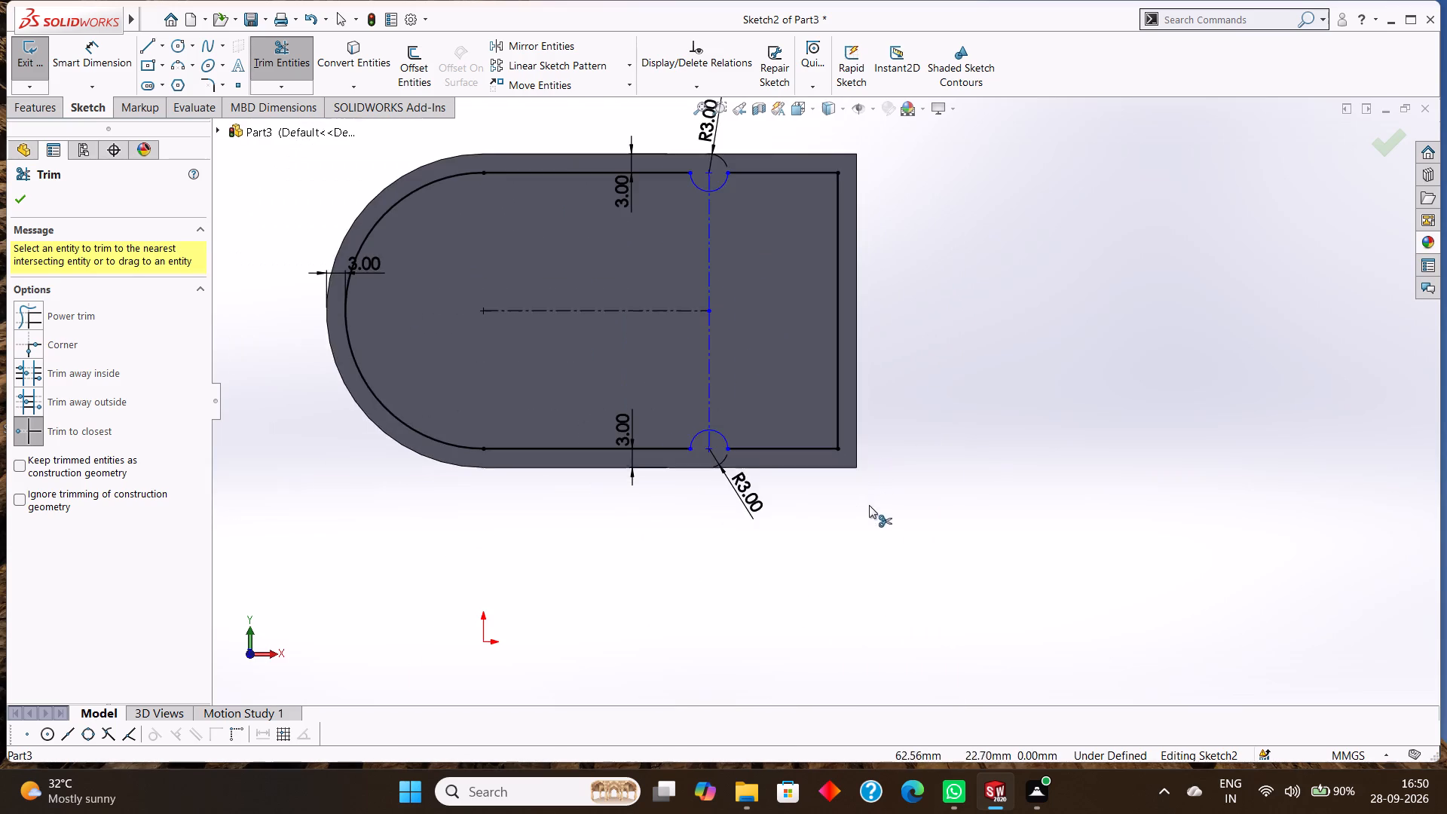
{"action": "scroll", "coordinate": [540, 491], "scroll_direction": "up", "scroll_amount": 3}
{"action": "scroll", "coordinate": [548, 317], "scroll_direction": "down", "scroll_amount": 3}
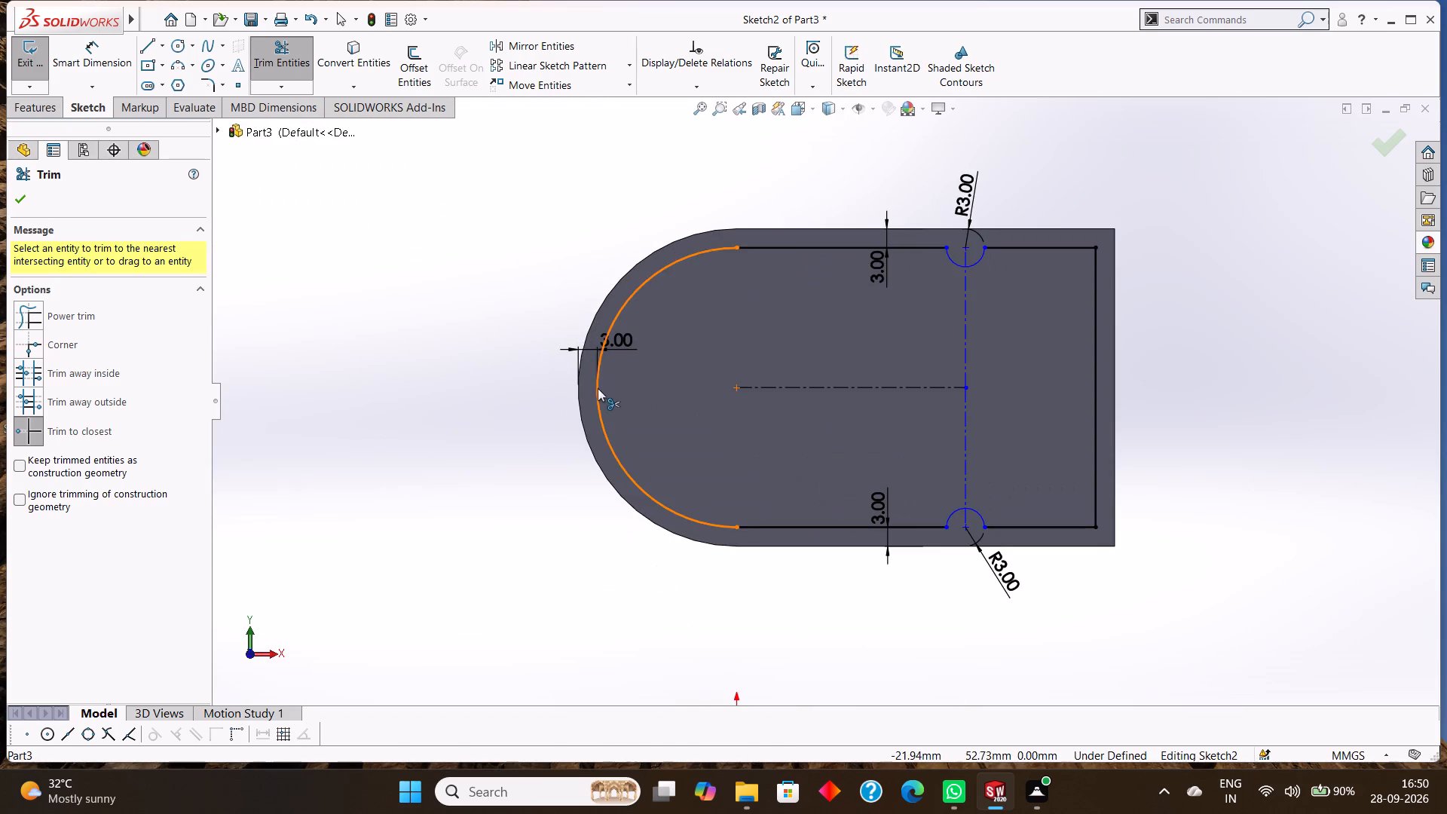
{"action": "left_click", "coordinate": [16, 200]}
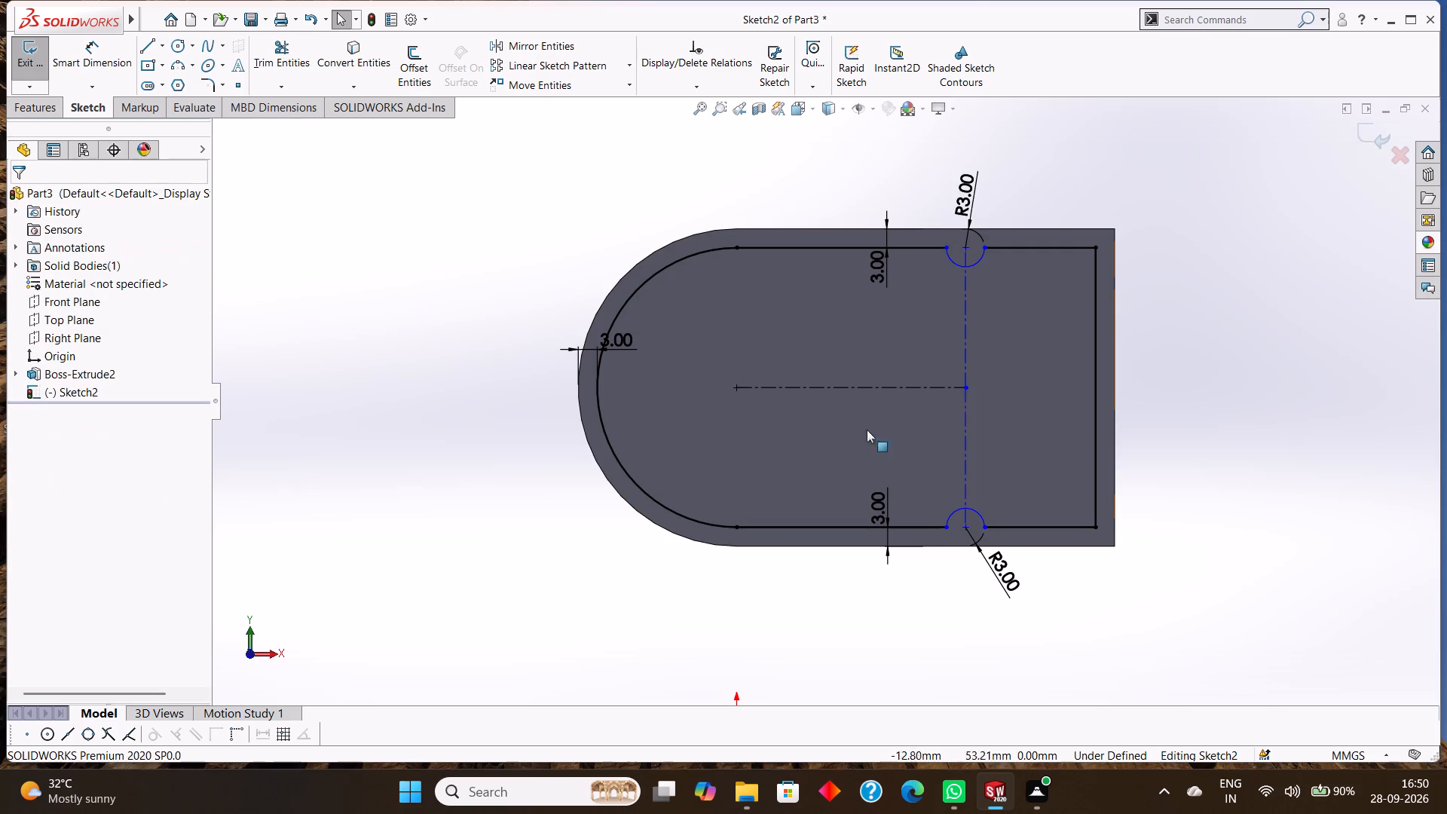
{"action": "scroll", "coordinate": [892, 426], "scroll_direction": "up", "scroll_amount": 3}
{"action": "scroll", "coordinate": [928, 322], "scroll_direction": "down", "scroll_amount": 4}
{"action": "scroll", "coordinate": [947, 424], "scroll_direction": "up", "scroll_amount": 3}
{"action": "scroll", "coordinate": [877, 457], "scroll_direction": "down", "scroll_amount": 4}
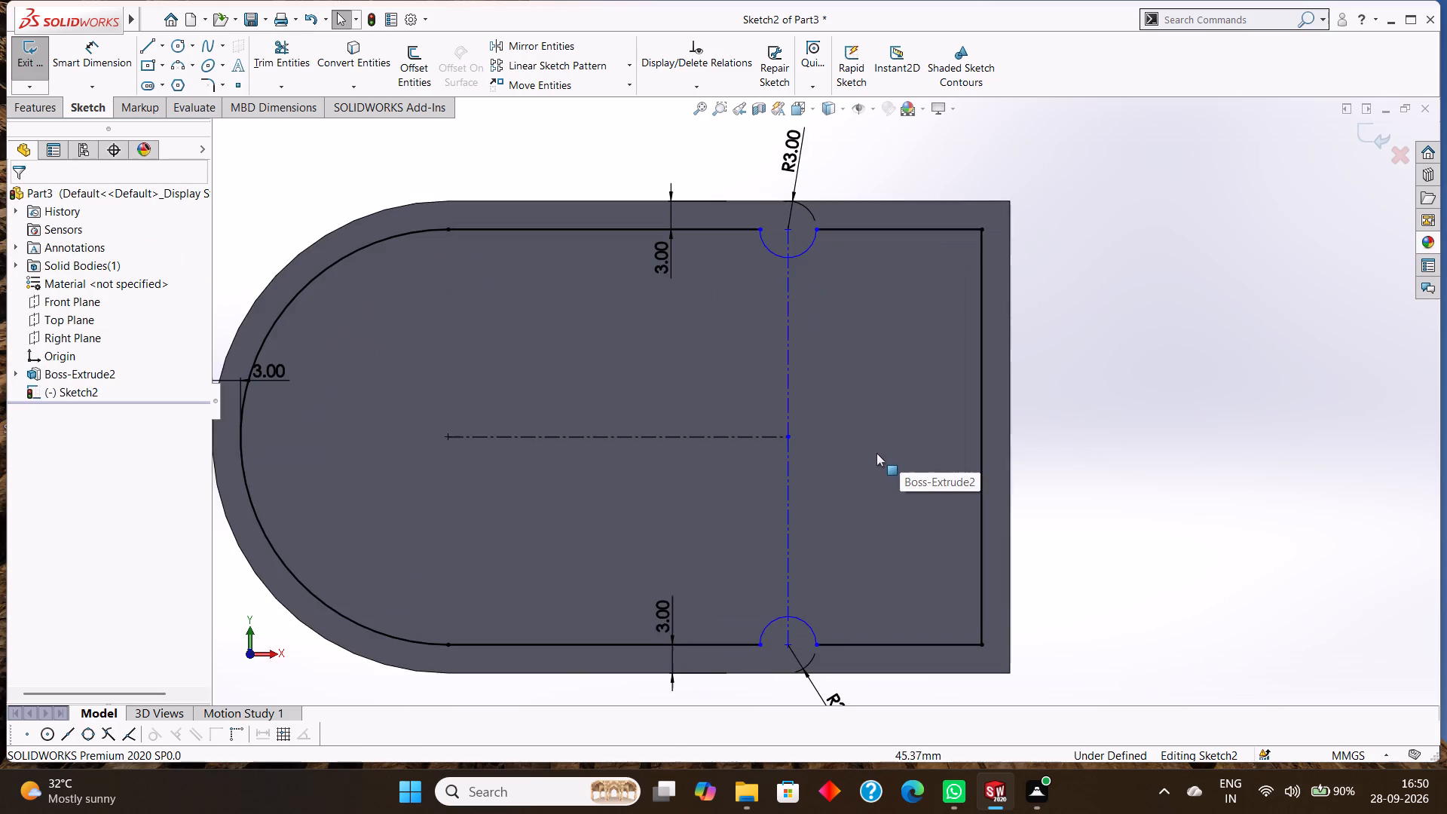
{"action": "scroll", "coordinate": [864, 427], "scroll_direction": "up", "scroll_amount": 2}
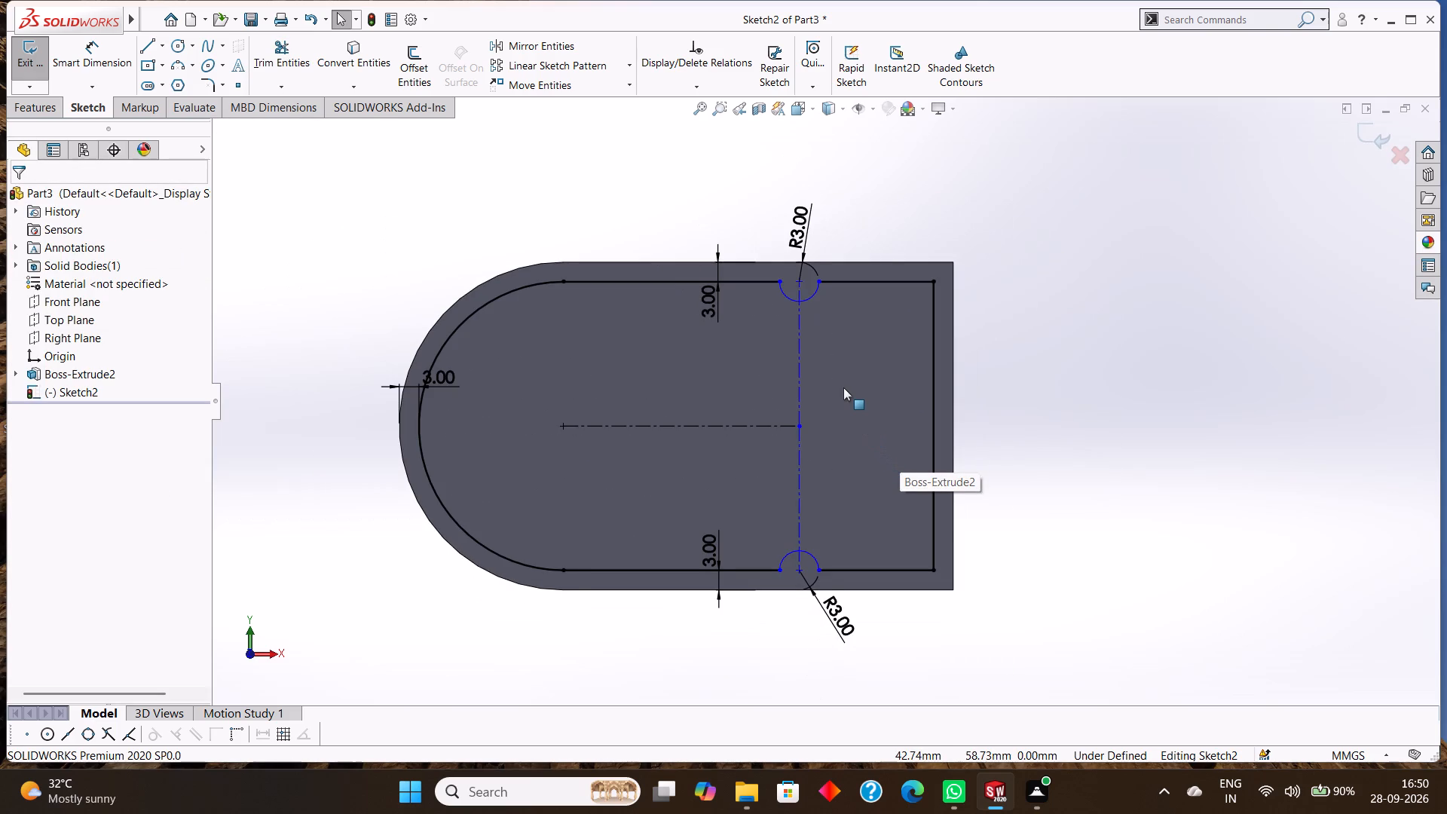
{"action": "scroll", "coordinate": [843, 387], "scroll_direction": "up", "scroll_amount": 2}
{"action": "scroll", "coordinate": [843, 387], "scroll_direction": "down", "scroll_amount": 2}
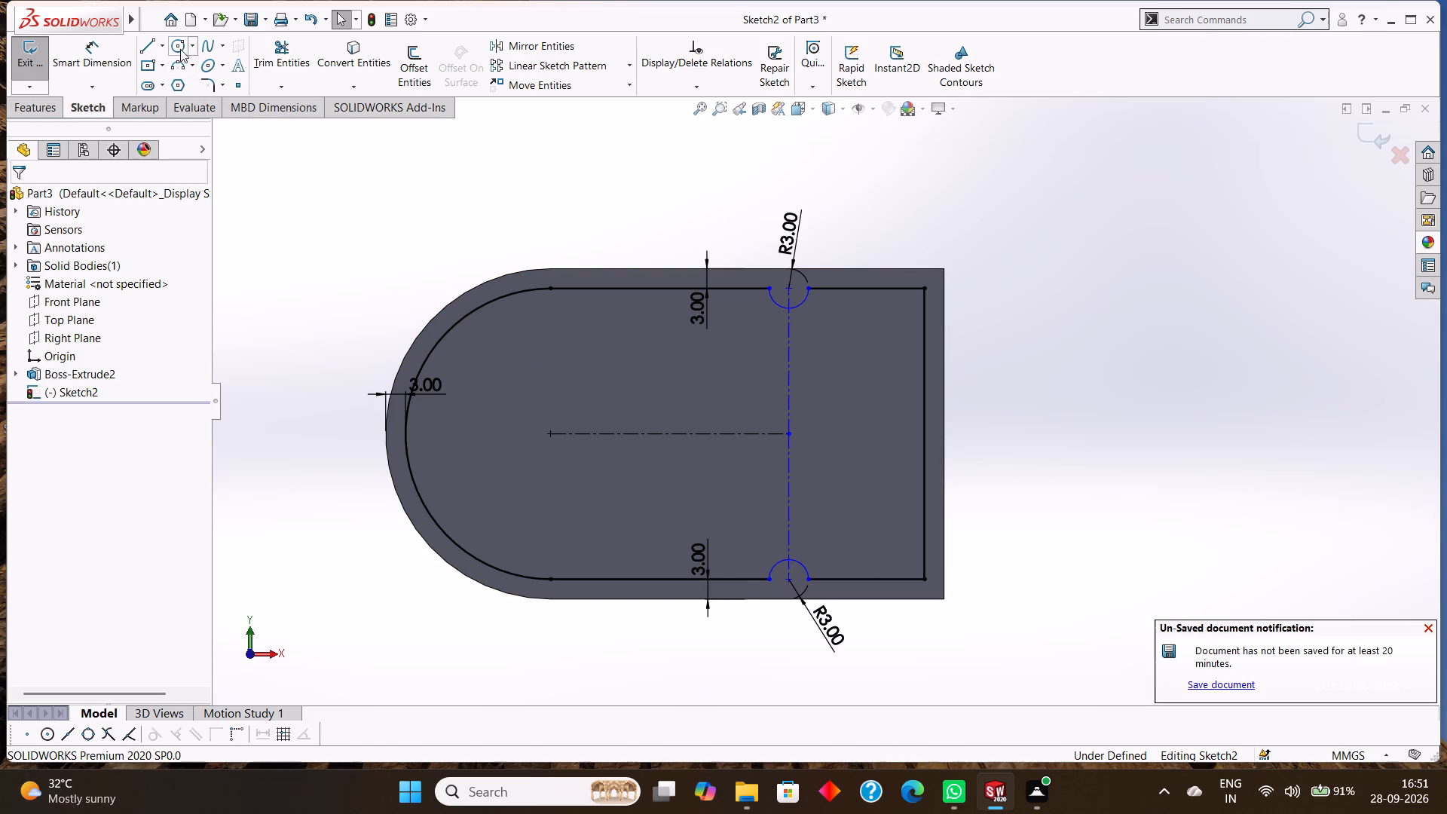
Draw a horizontal centerline from the vertical centerline's midpoint to the midpoint of the flat end's inner line.
{"action": "left_click", "coordinate": [159, 47]}
{"action": "left_click", "coordinate": [182, 84]}
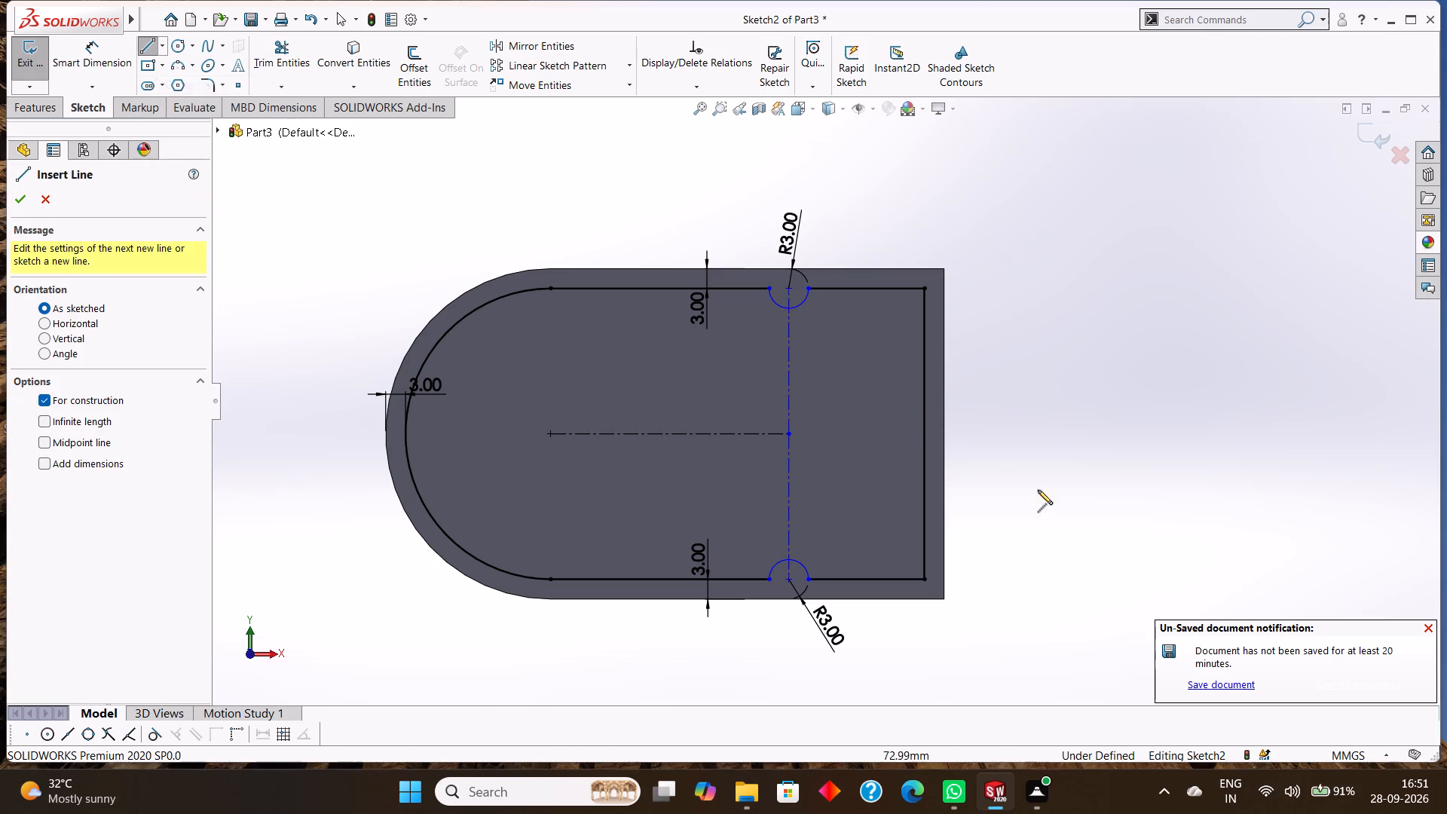
{"action": "left_click", "coordinate": [792, 434]}
{"action": "left_click", "coordinate": [921, 435]}
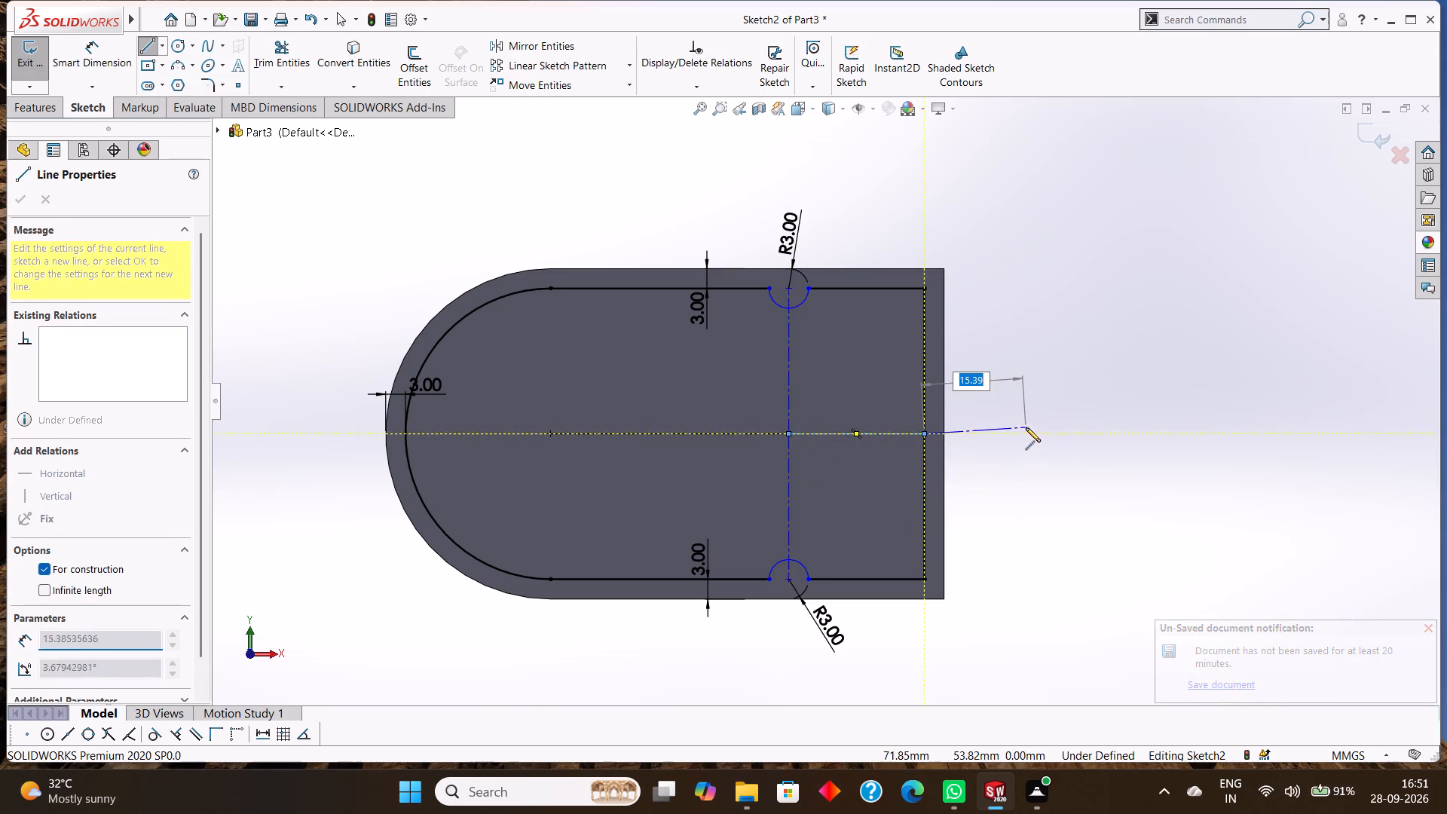
{"action": "right_click", "coordinate": [1026, 427]}
{"action": "left_click", "coordinate": [1072, 440]}
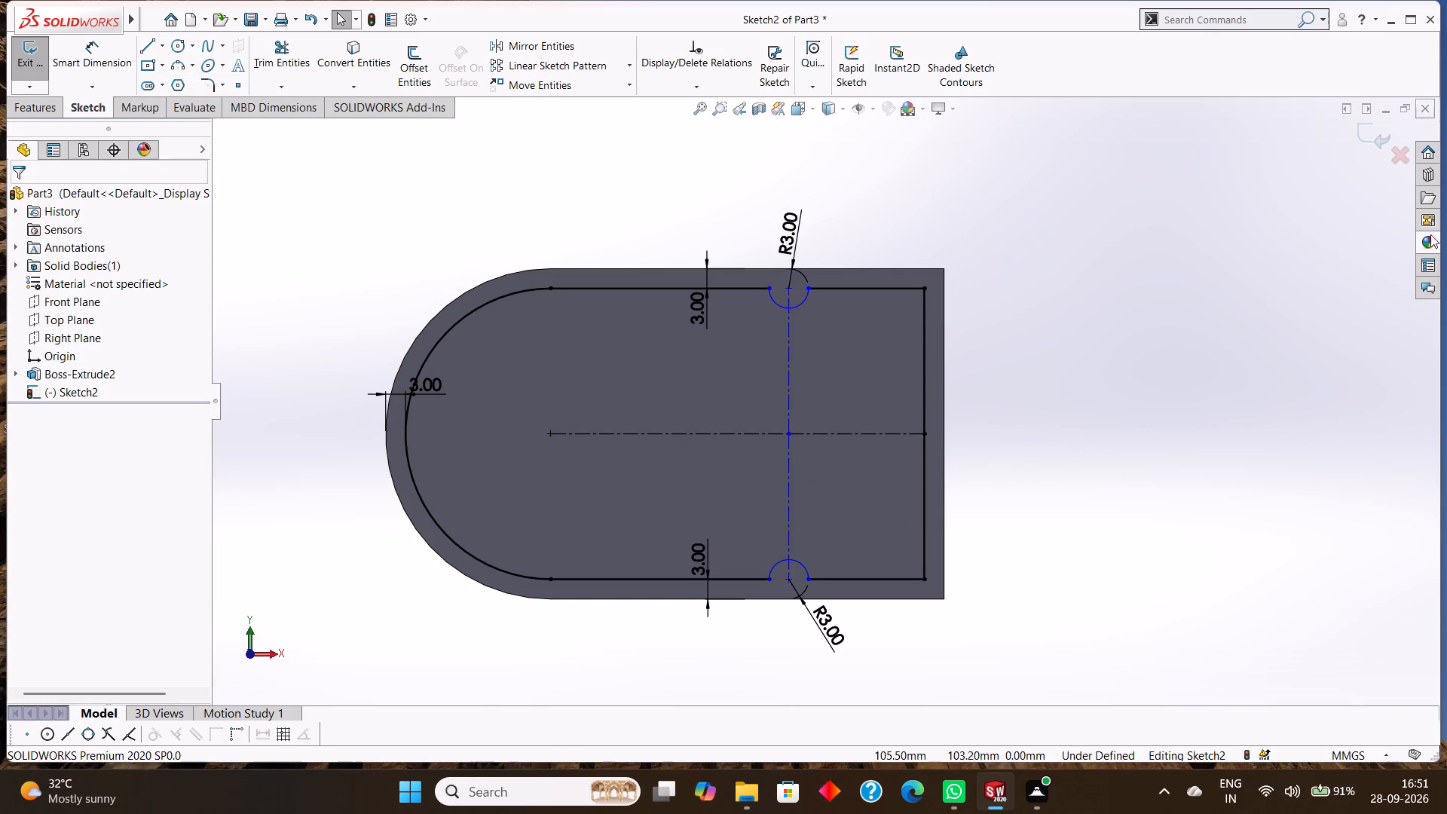
{"action": "left_click", "coordinate": [528, 133]}
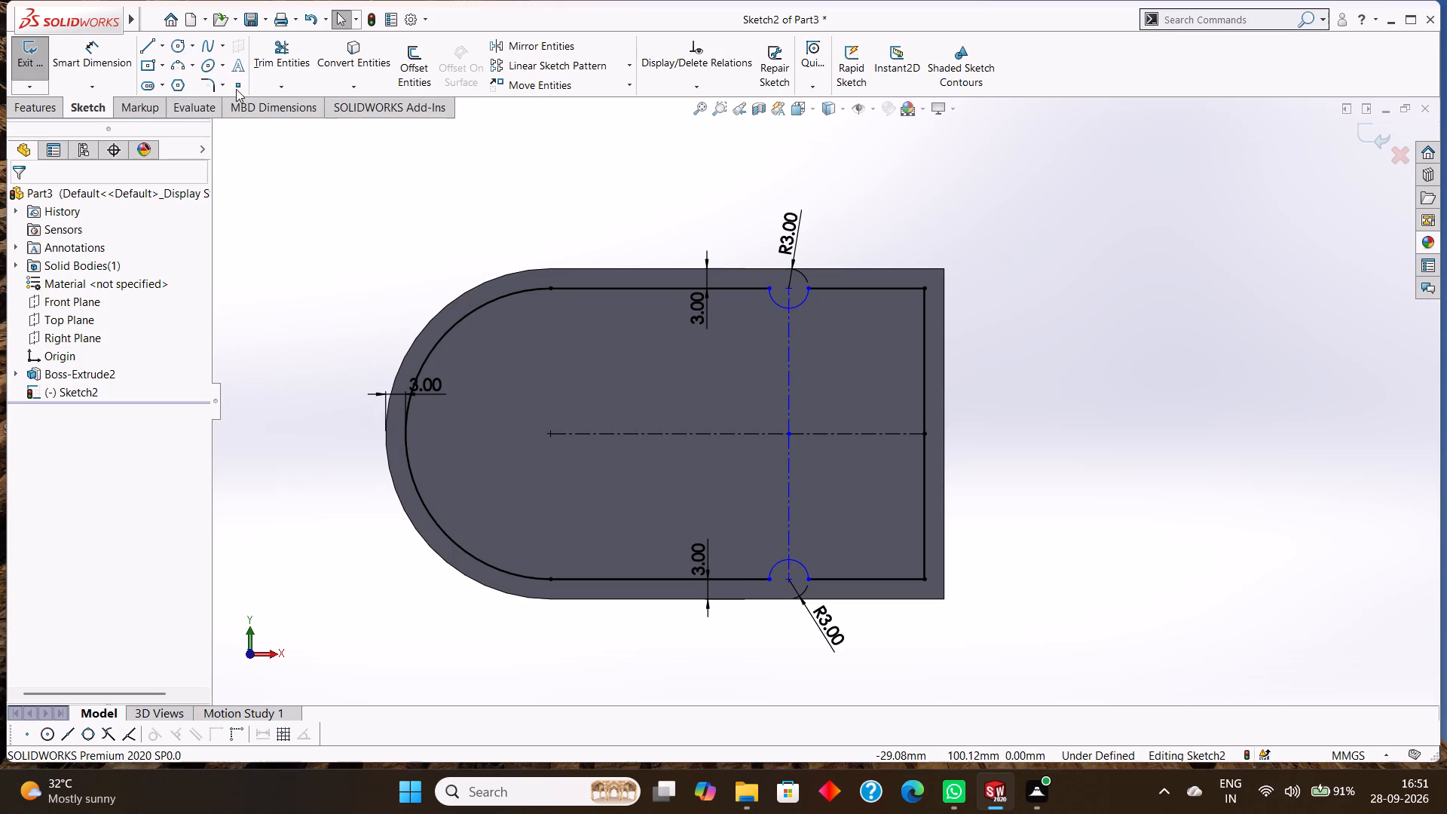
Sketch a circle of 3 mm radius centred where the horizontal centerline meets the flat end's inner line.
{"action": "left_click", "coordinate": [180, 47]}
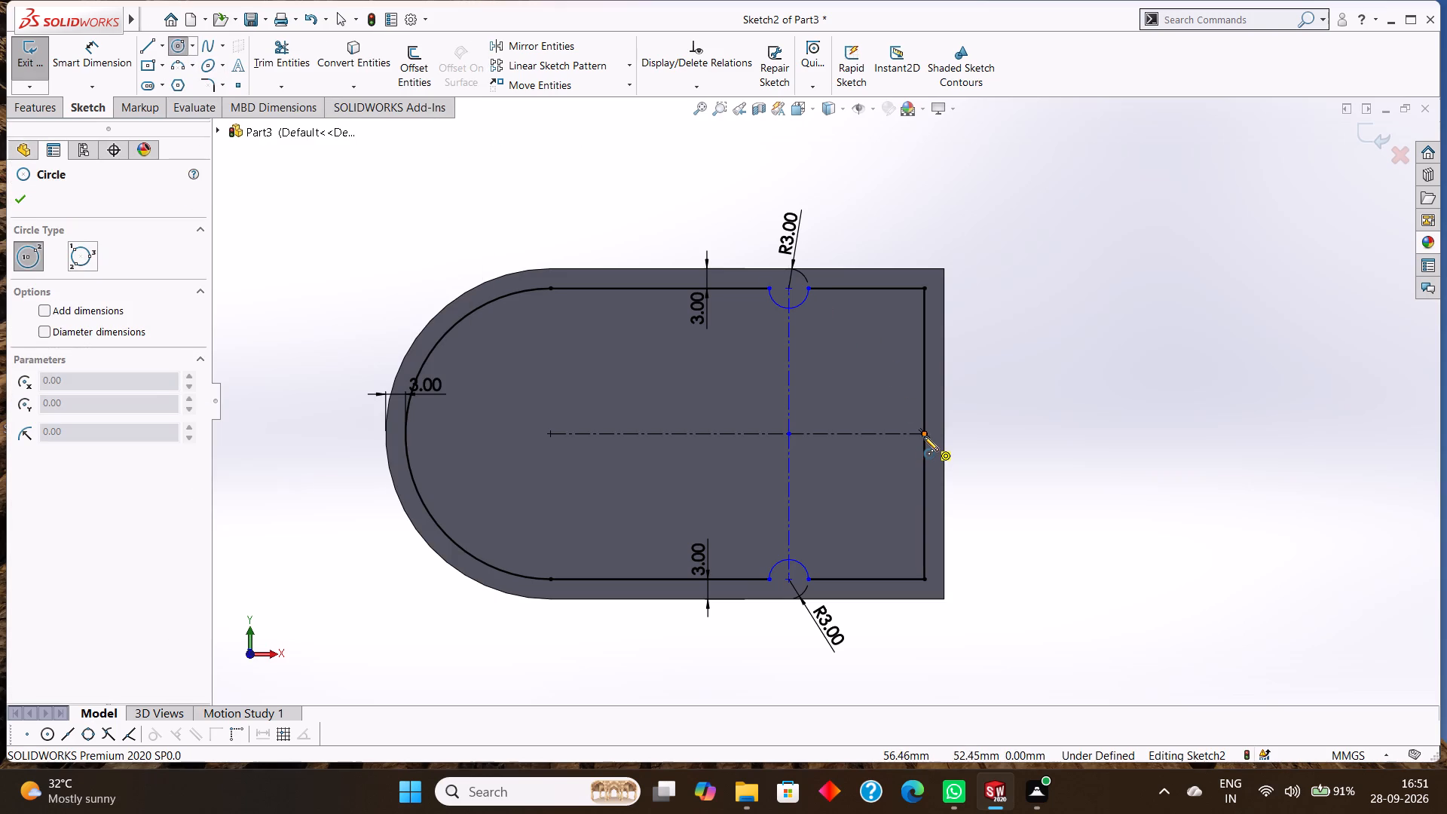
{"action": "left_click", "coordinate": [924, 434]}
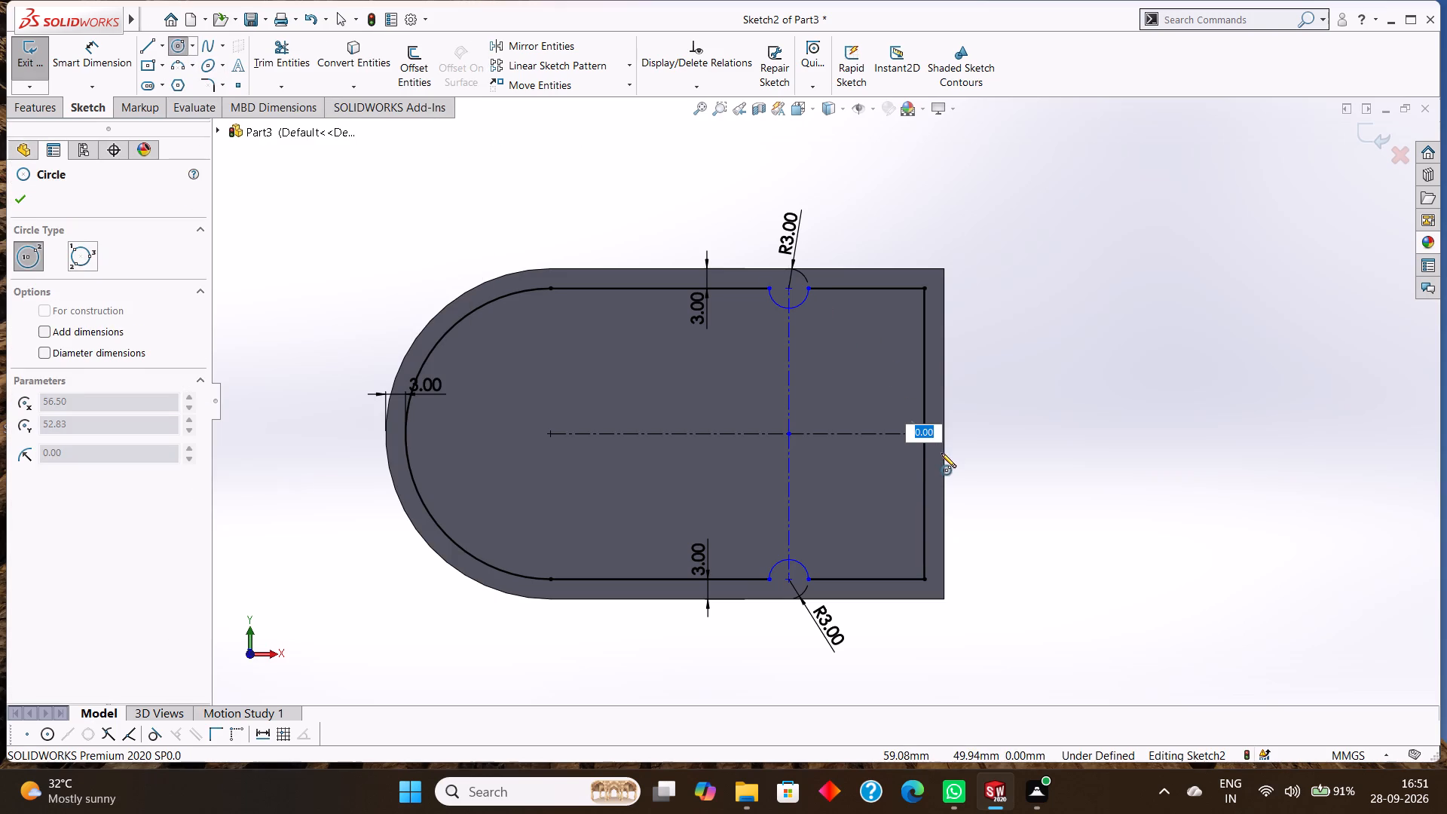
{"action": "key", "text": "Escape"}
{"action": "left_click", "coordinate": [173, 53]}
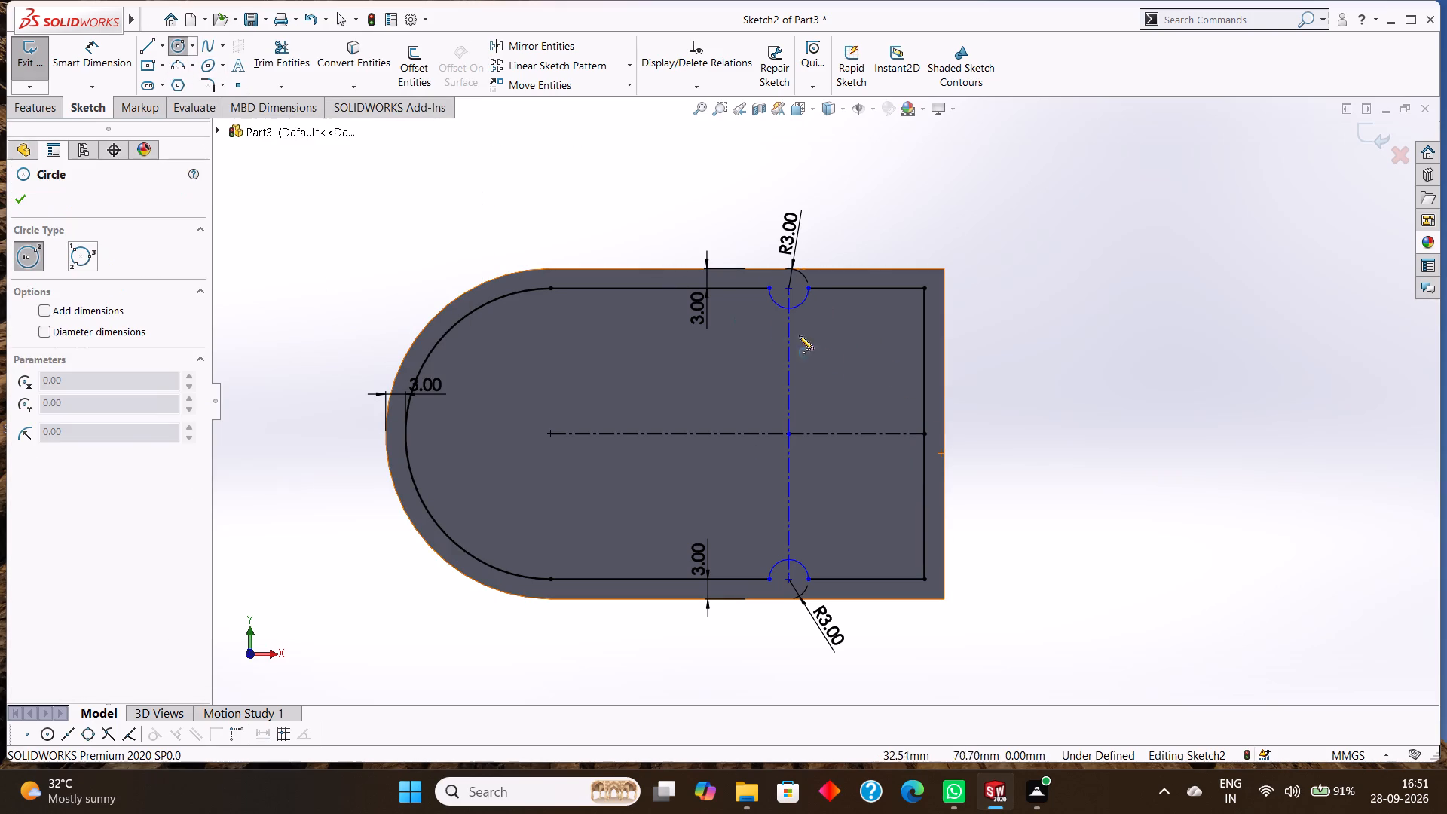
{"action": "left_click", "coordinate": [922, 435]}
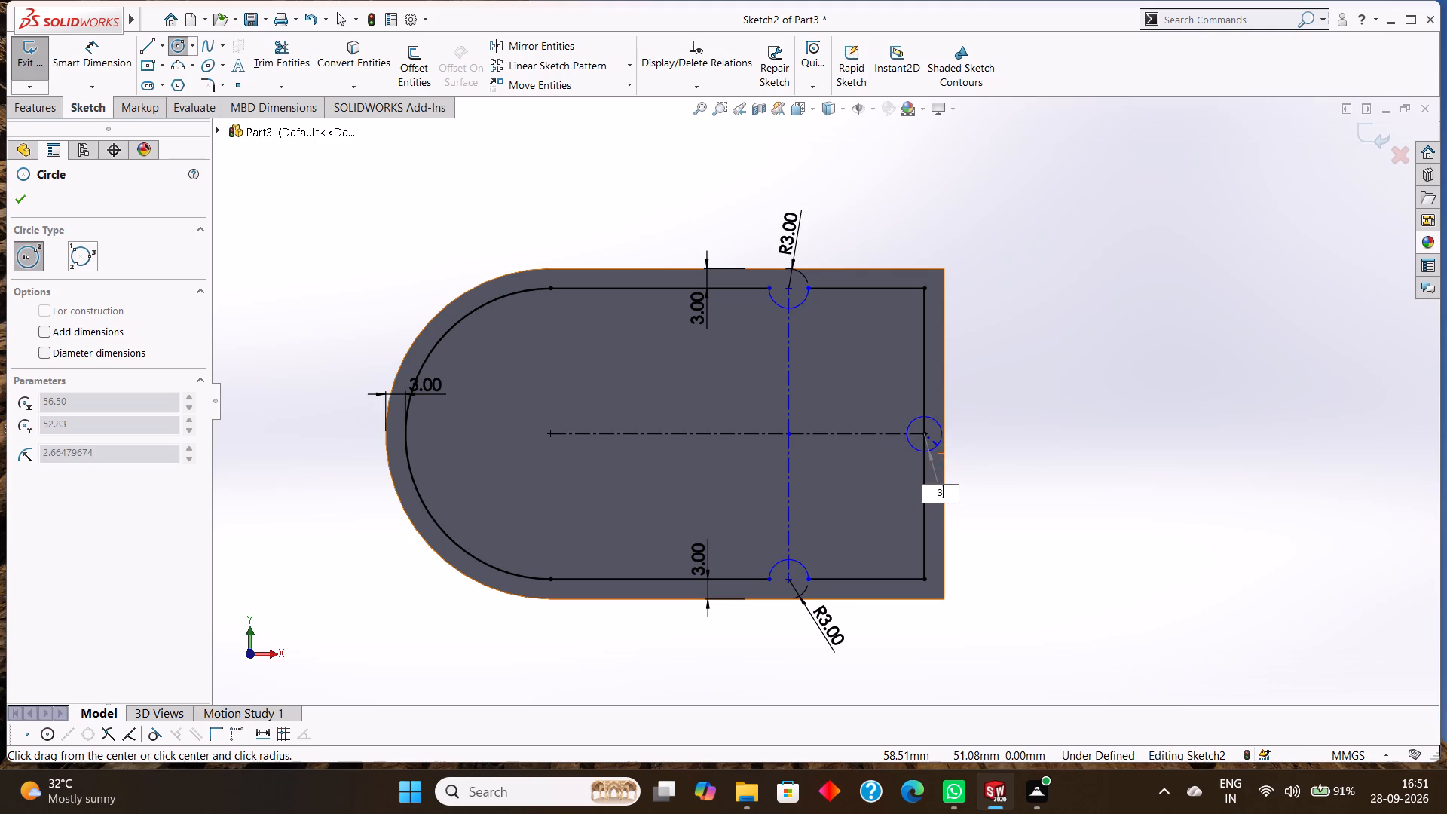
{"action": "key", "text": "3"}
{"action": "key", "text": "Return"}
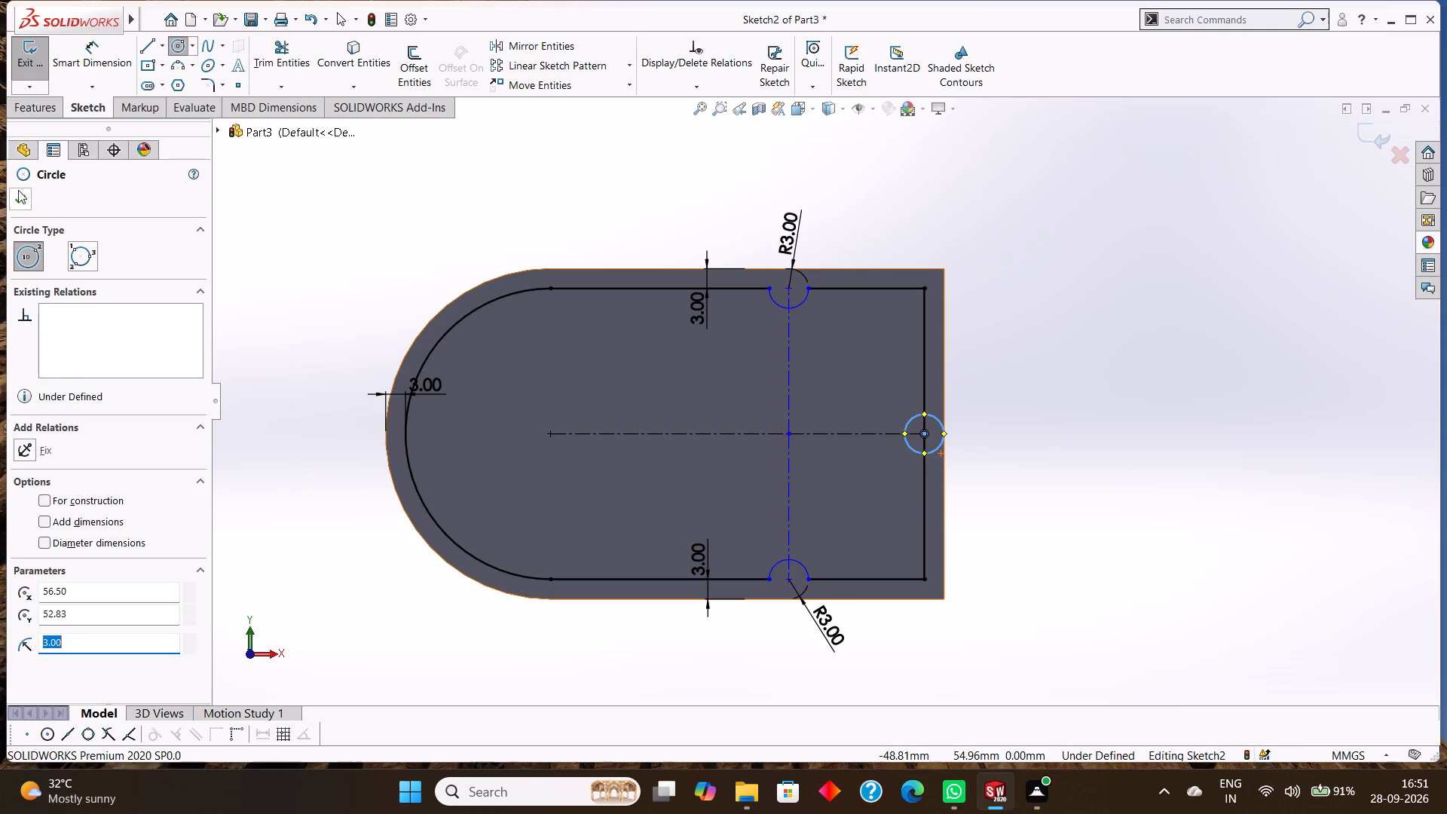
{"action": "left_click", "coordinate": [19, 194]}
Add a 6 mm diameter dimension to the circle on the flat end's inner line.
{"action": "left_click", "coordinate": [93, 60]}
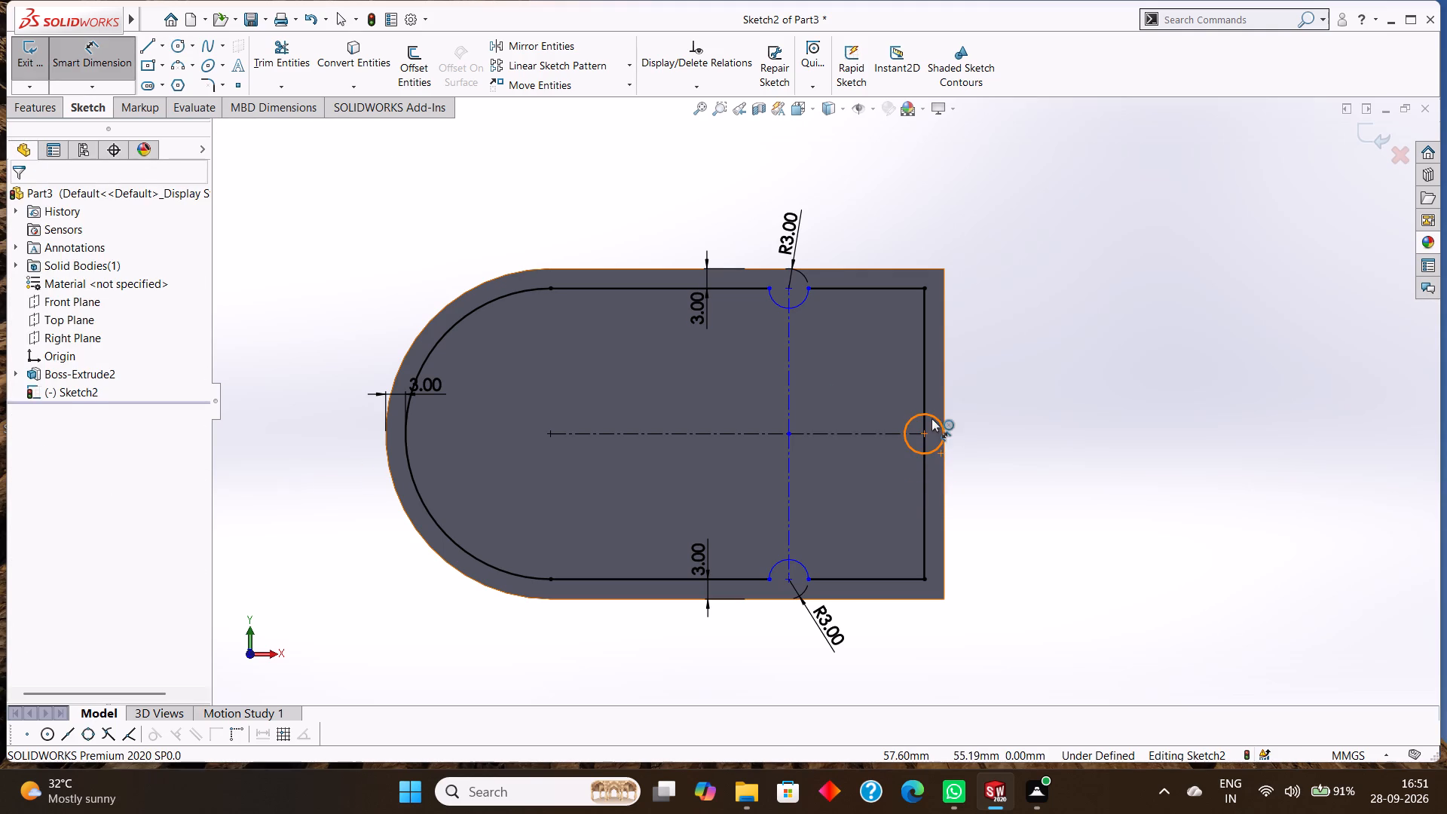
{"action": "left_click", "coordinate": [932, 418]}
{"action": "left_click", "coordinate": [1008, 427]}
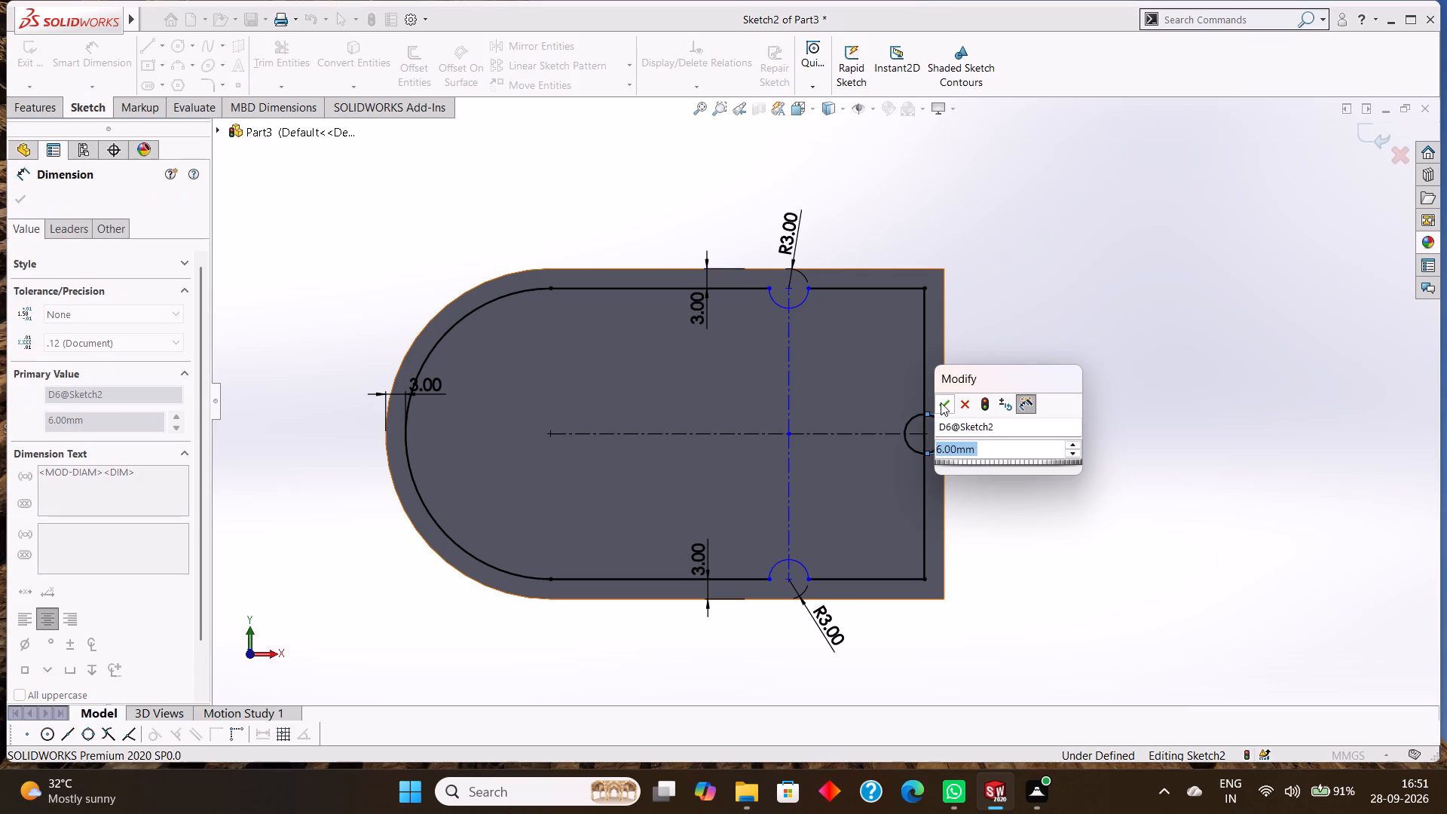
{"action": "left_click", "coordinate": [934, 402]}
{"action": "left_click", "coordinate": [943, 406]}
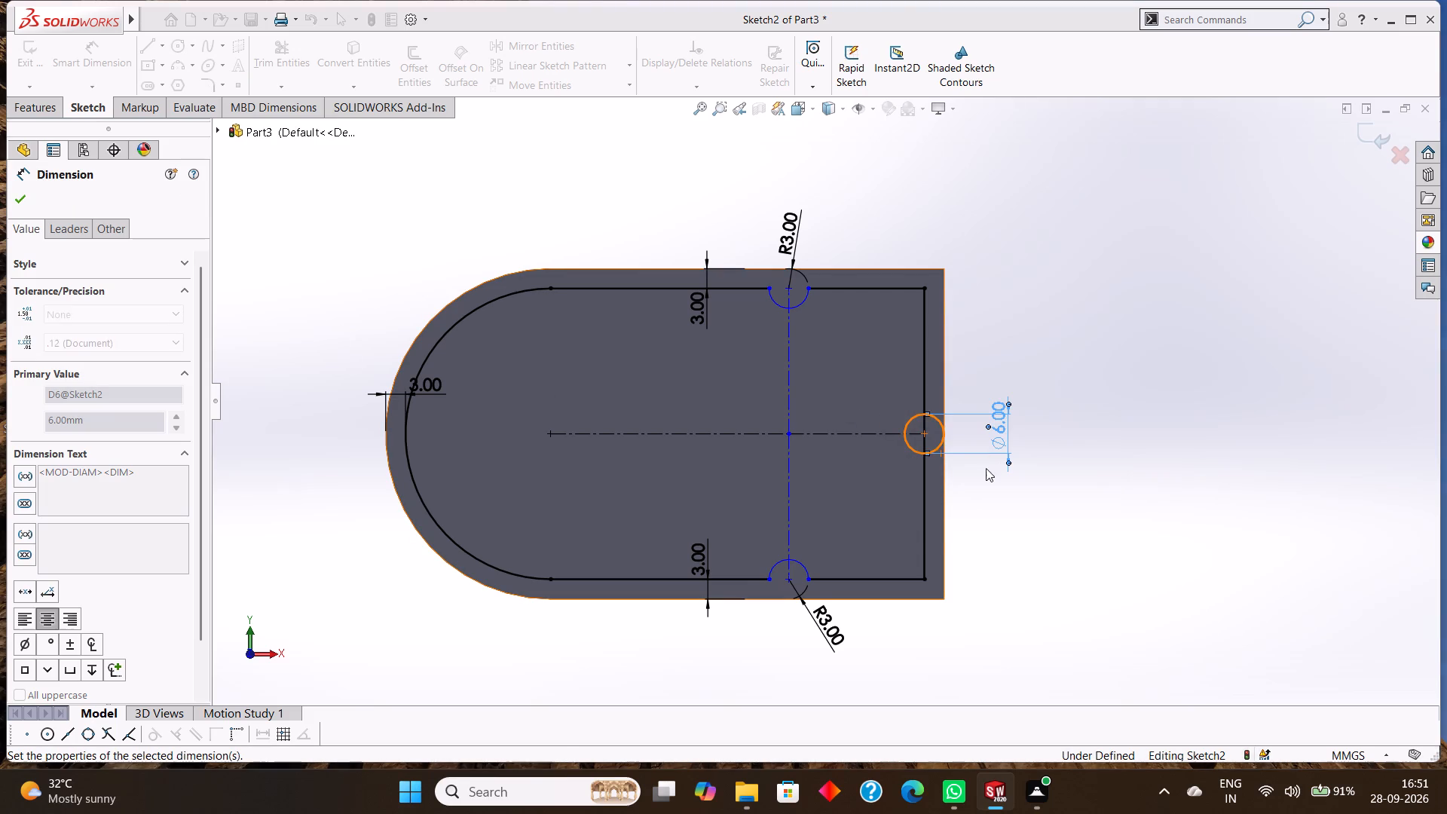
{"action": "left_click", "coordinate": [19, 192]}
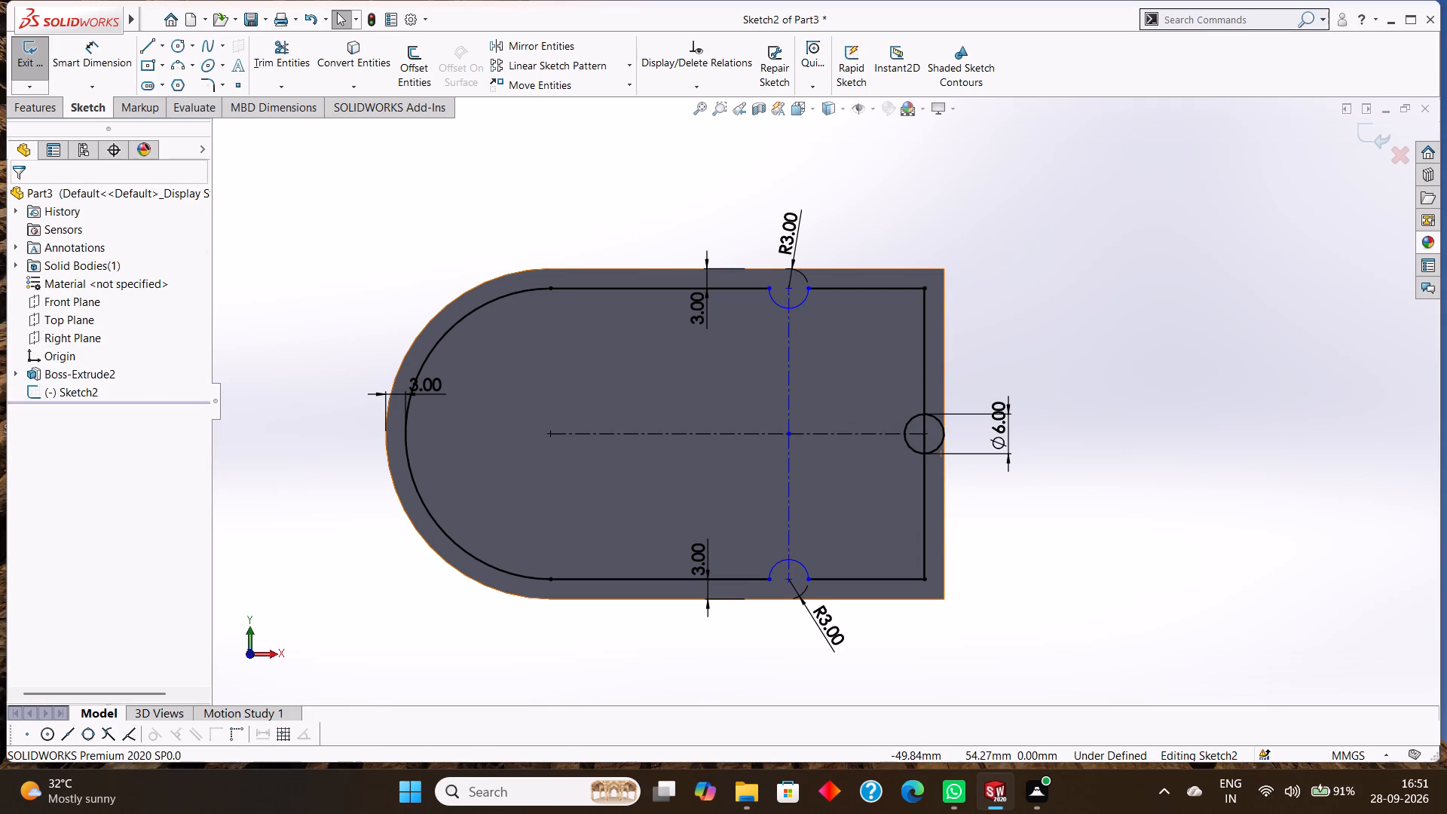
Trim the circle's outer half and the inner line segments inside it, leaving an inward-bulging semicircle at the flat end.
{"action": "left_click", "coordinate": [252, 54]}
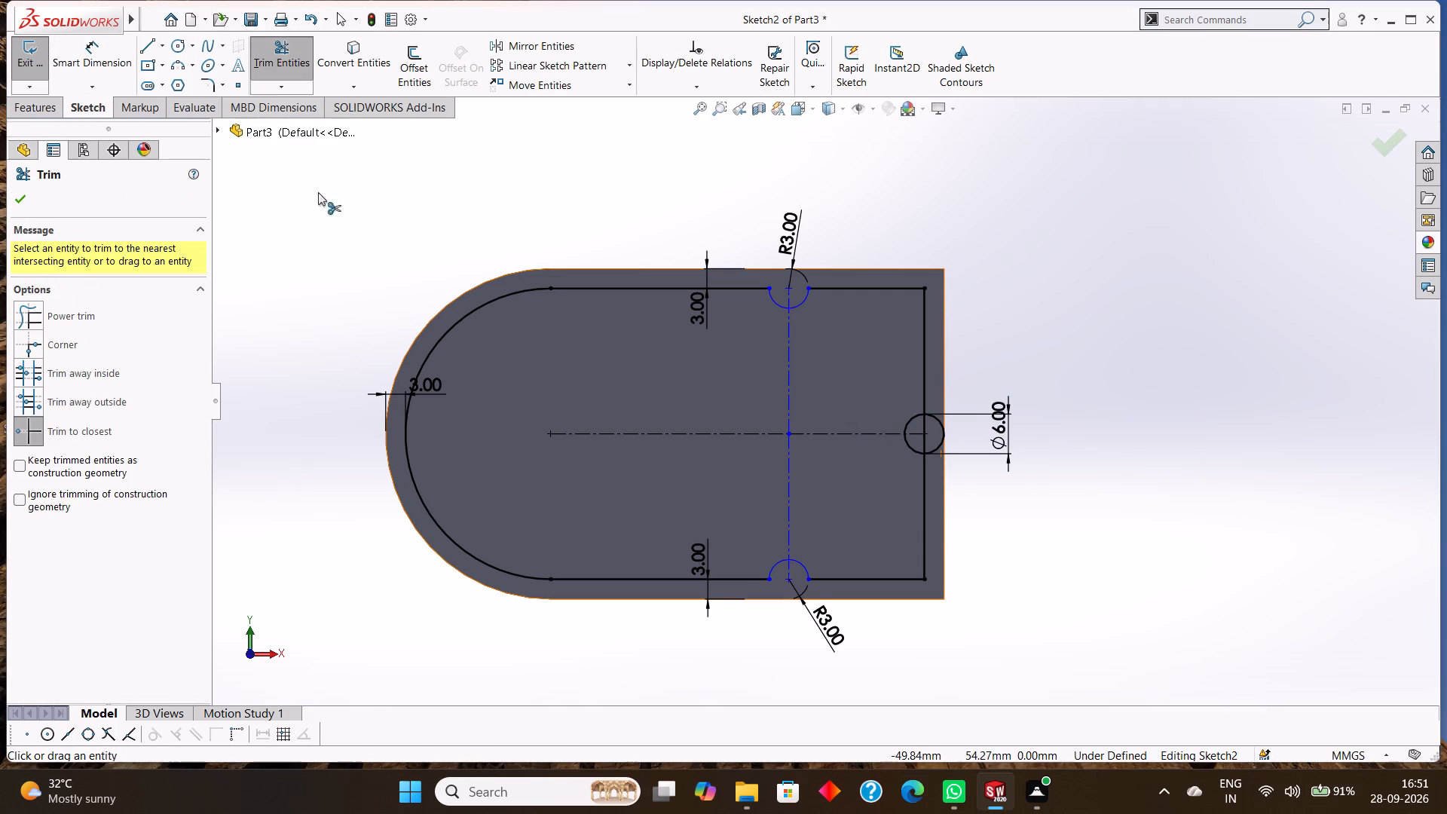
{"action": "scroll", "coordinate": [931, 420], "scroll_direction": "down", "scroll_amount": 3}
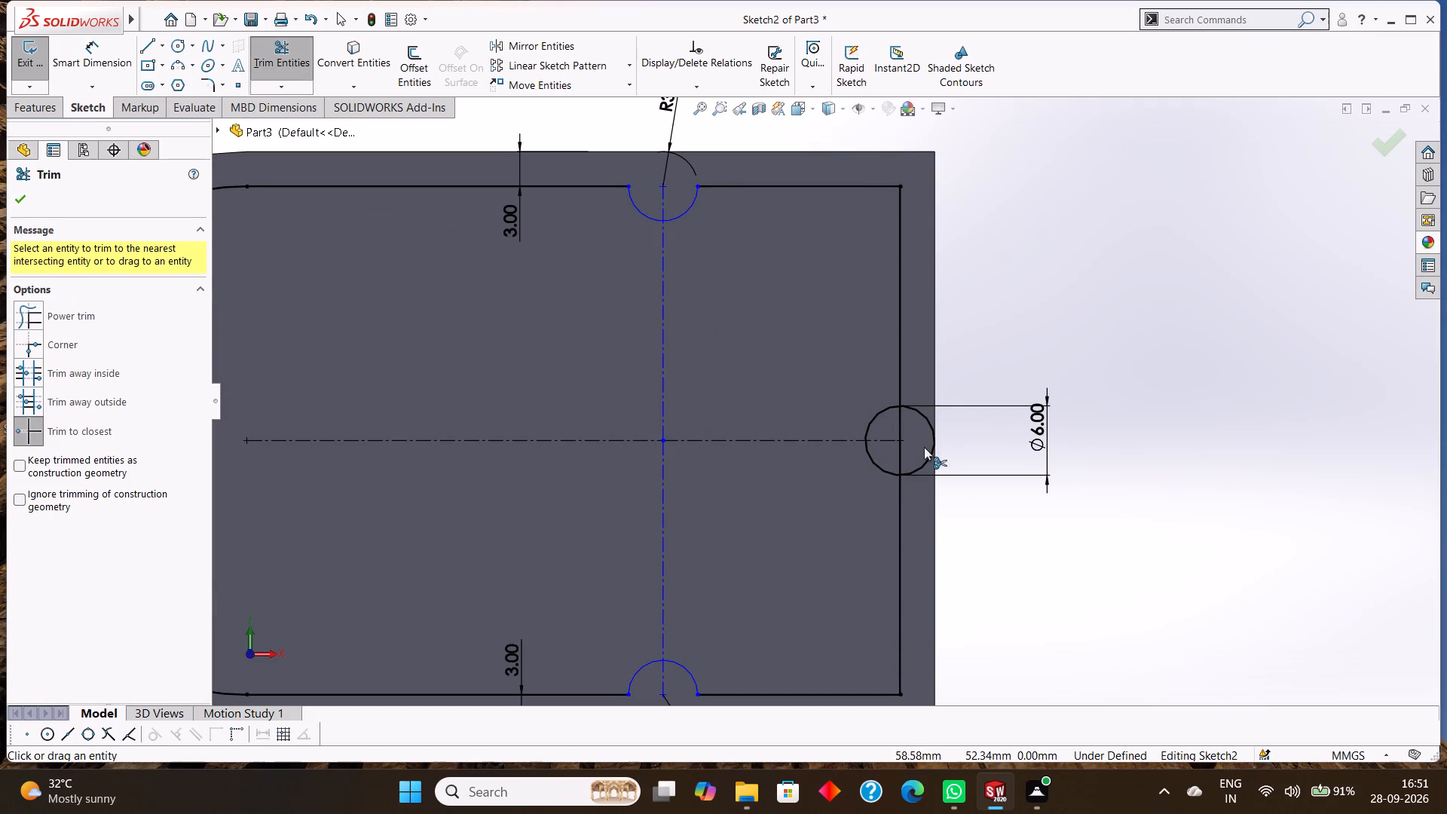
{"action": "left_click", "coordinate": [922, 412]}
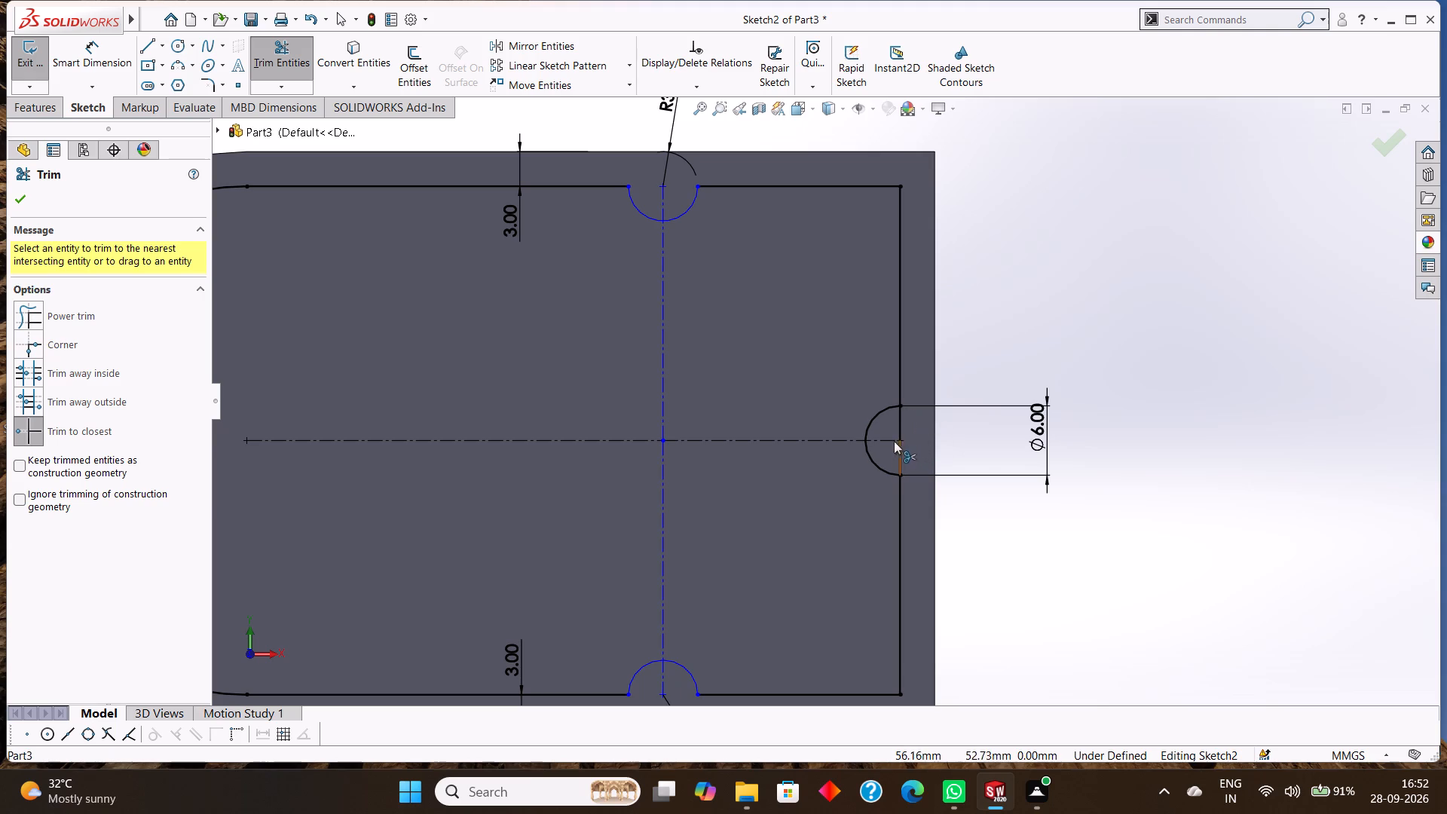
{"action": "left_click", "coordinate": [900, 424]}
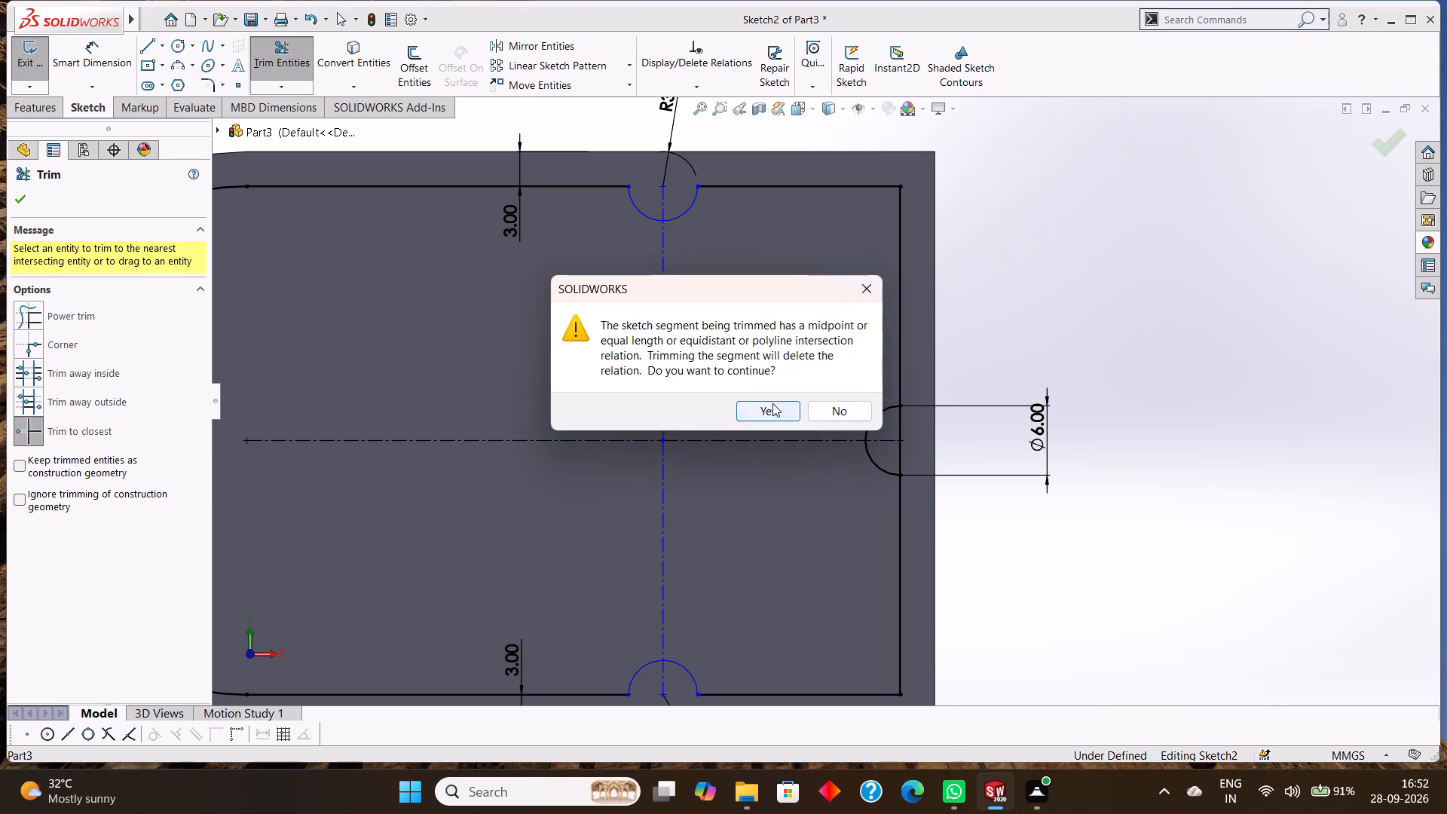
{"action": "left_click", "coordinate": [772, 403]}
{"action": "left_click", "coordinate": [902, 457]}
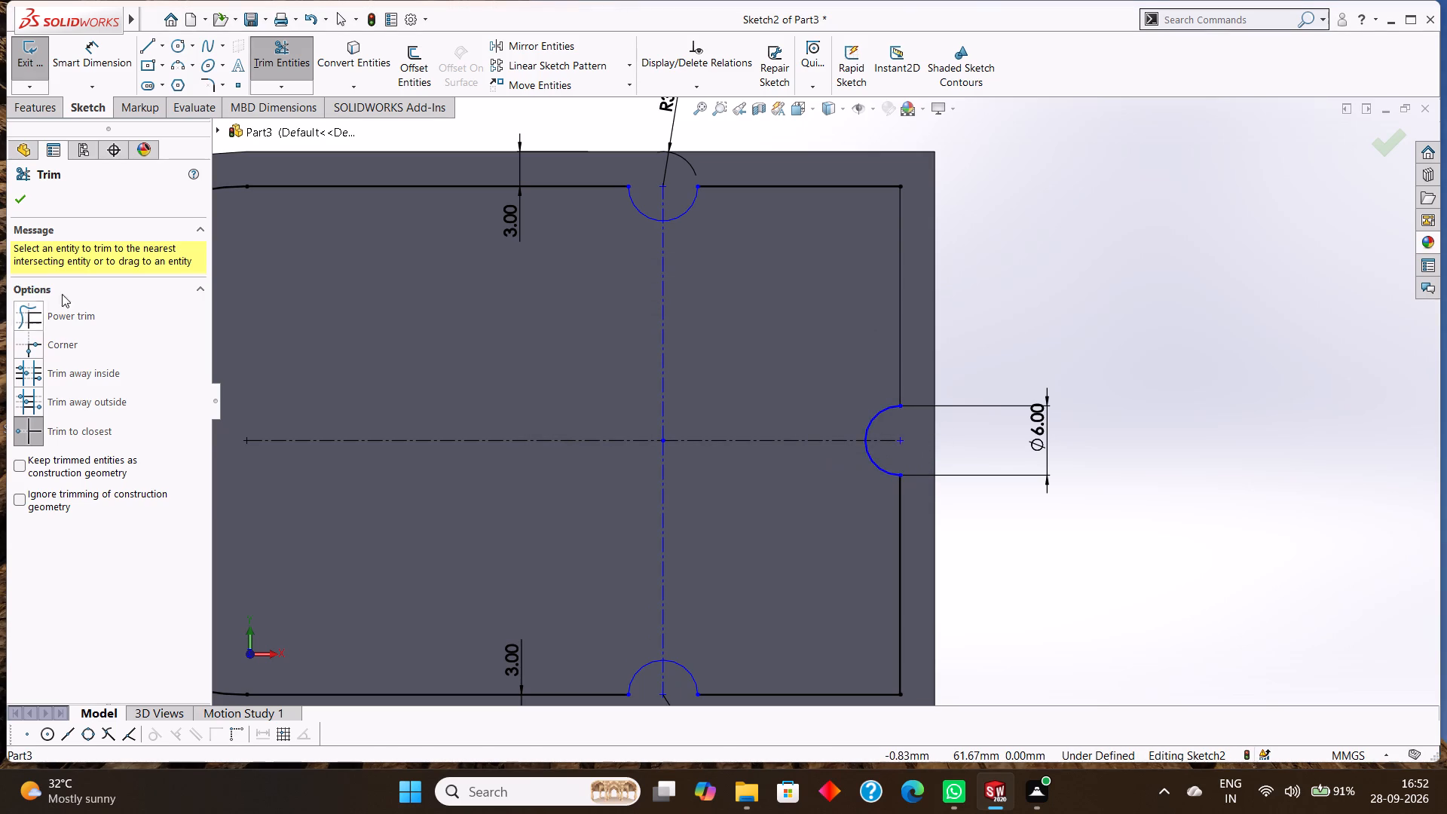
{"action": "left_click", "coordinate": [24, 201]}
Cut-extrude the sketch's interior region, excluding the three semicircular bumps, to a blind depth of 11 mm.
{"action": "scroll", "coordinate": [560, 372], "scroll_direction": "up", "scroll_amount": 3}
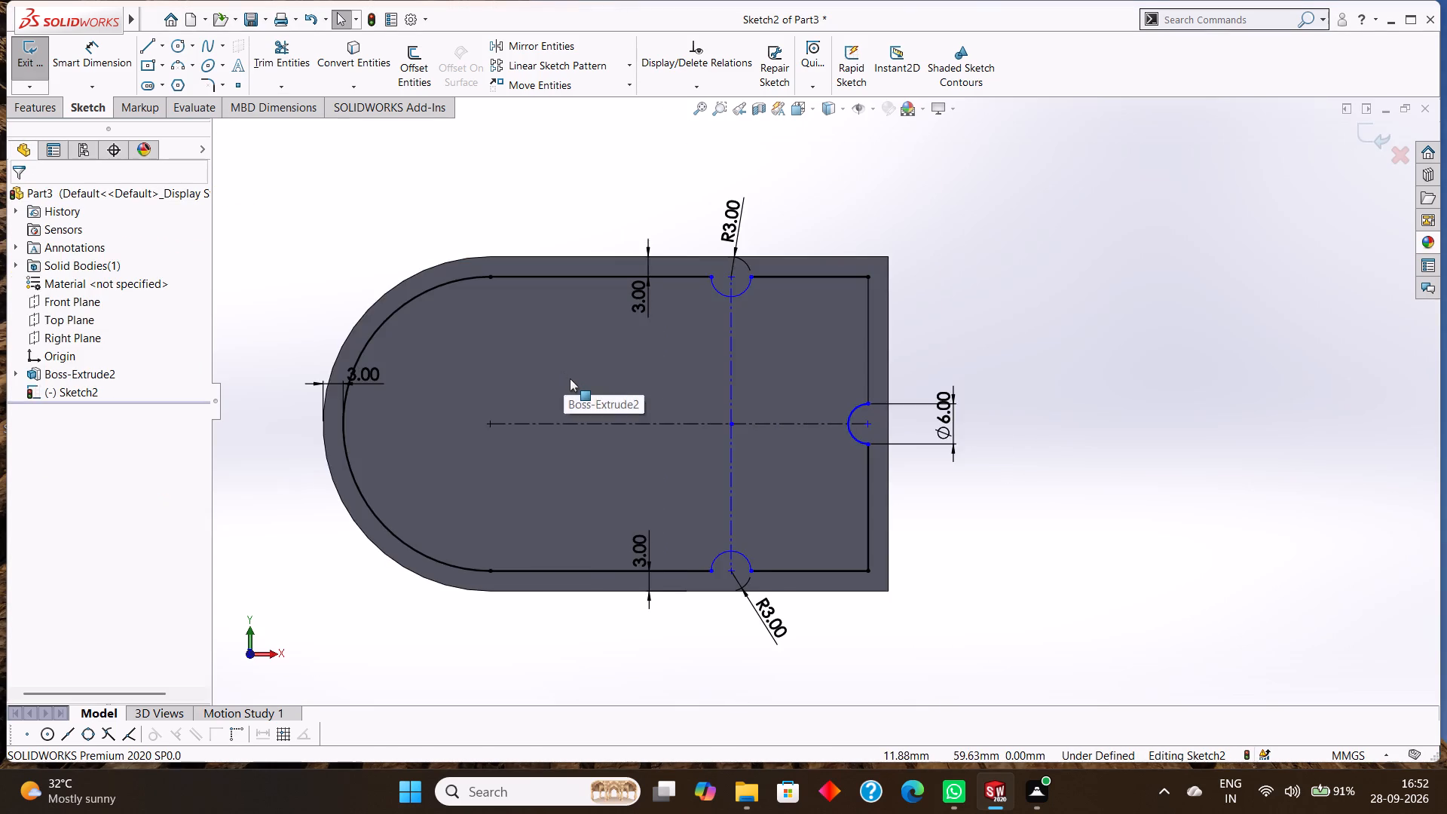
{"action": "scroll", "coordinate": [570, 378], "scroll_direction": "up", "scroll_amount": 1}
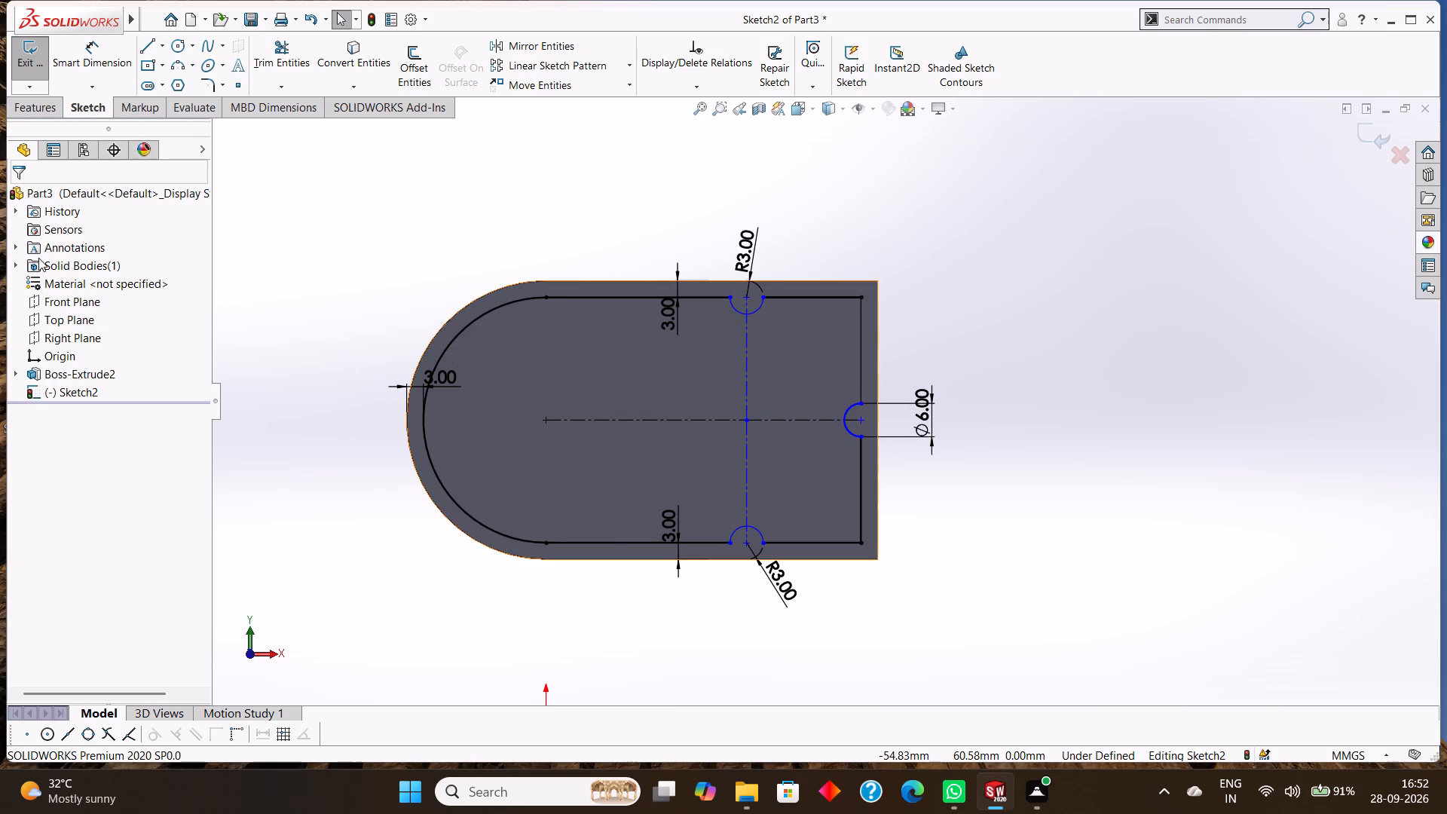
{"action": "left_click", "coordinate": [21, 111]}
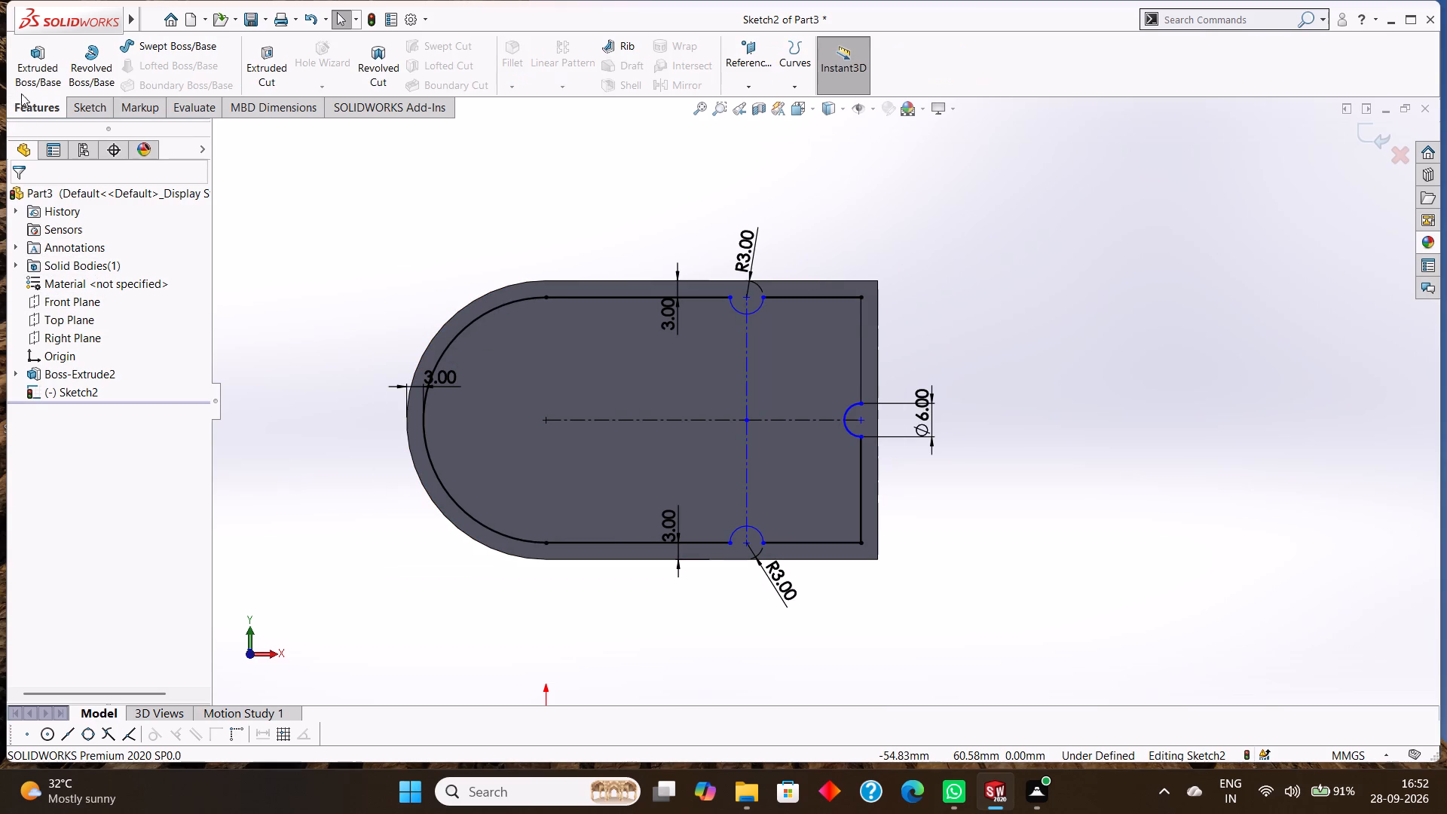
{"action": "left_click", "coordinate": [247, 74]}
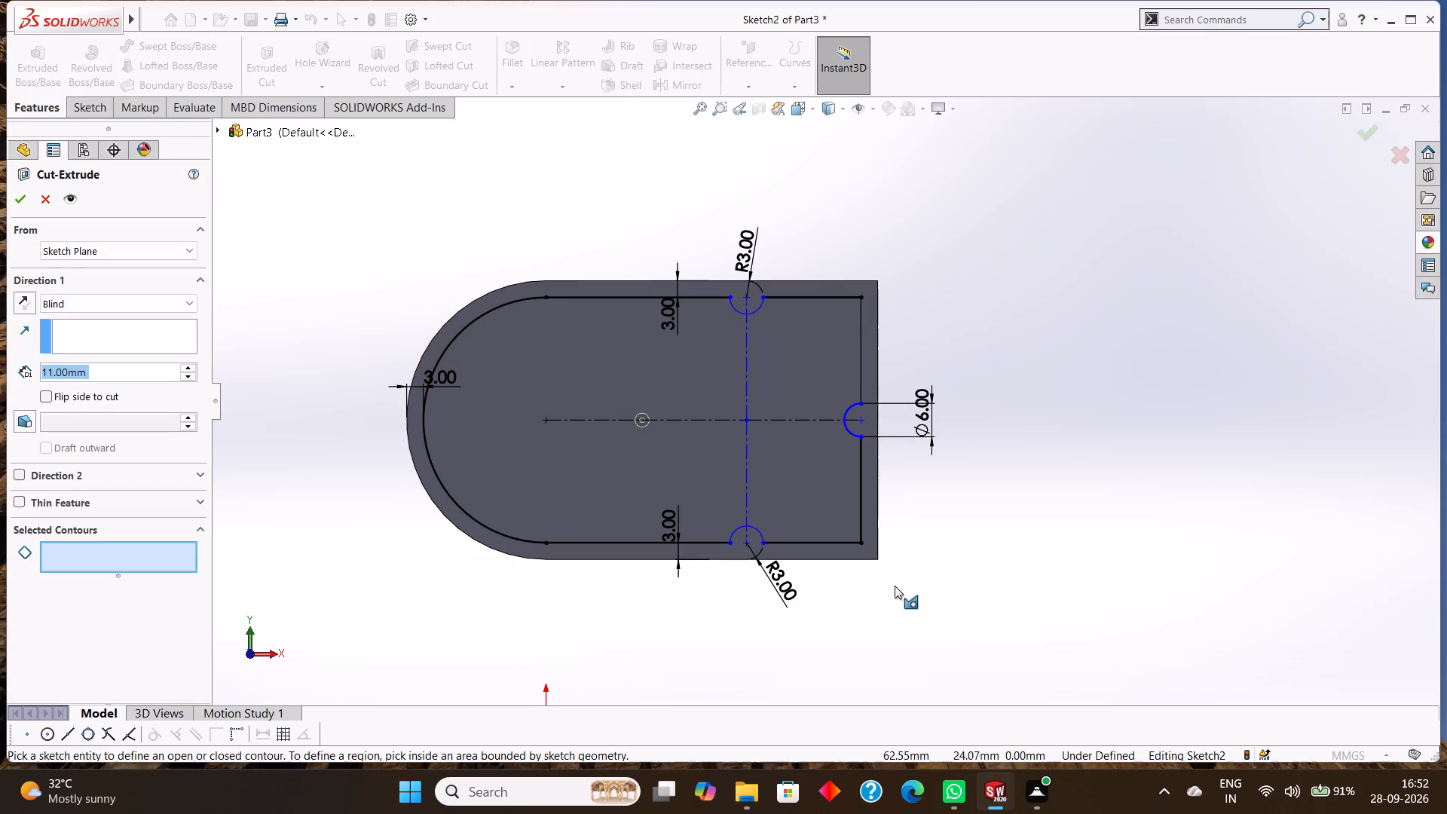
{"action": "middle_click_drag", "start_coordinate": [993, 663], "coordinate": [999, 474]}
{"action": "left_click", "coordinate": [683, 348]}
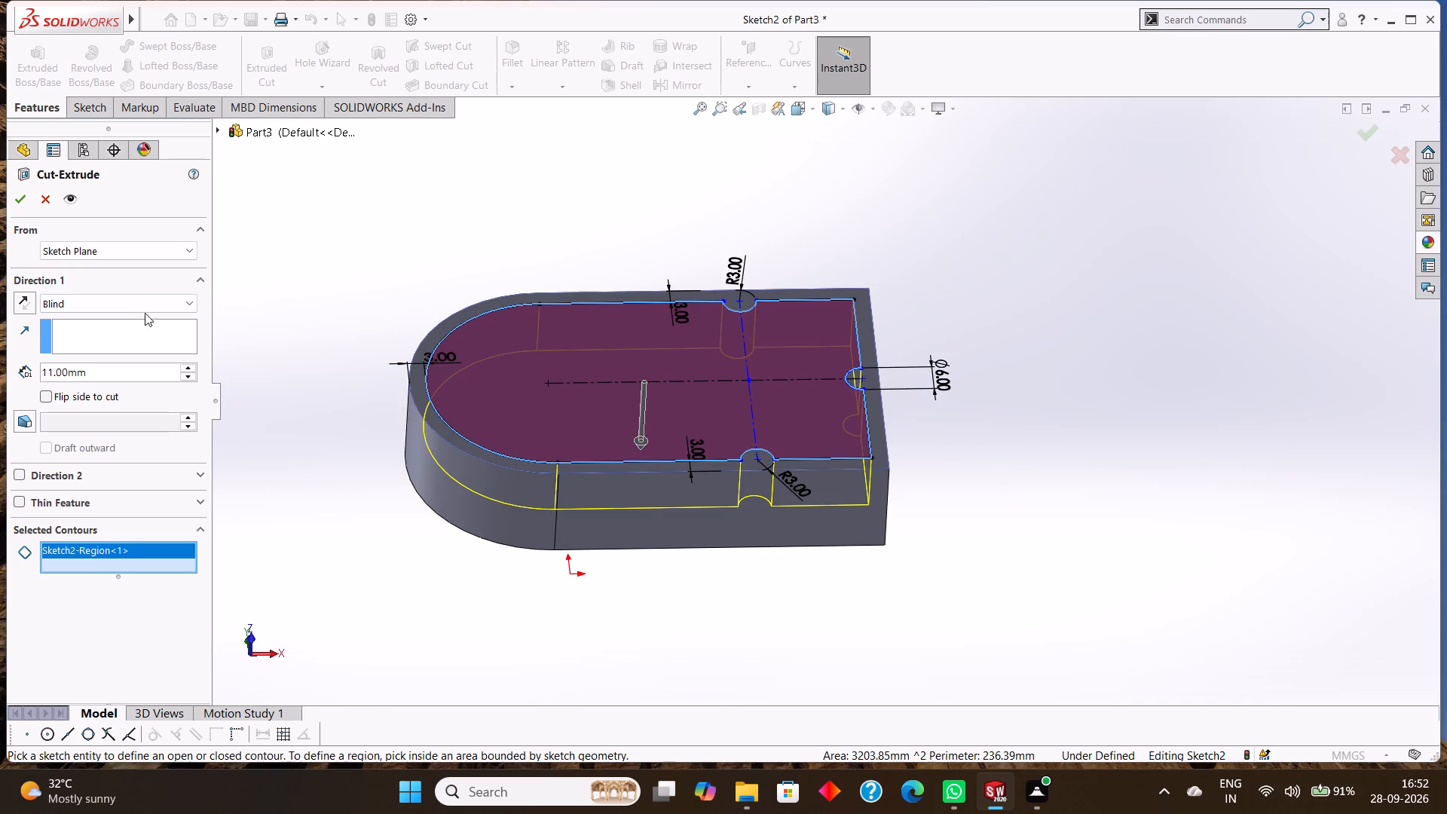
{"action": "left_click", "coordinate": [26, 200]}
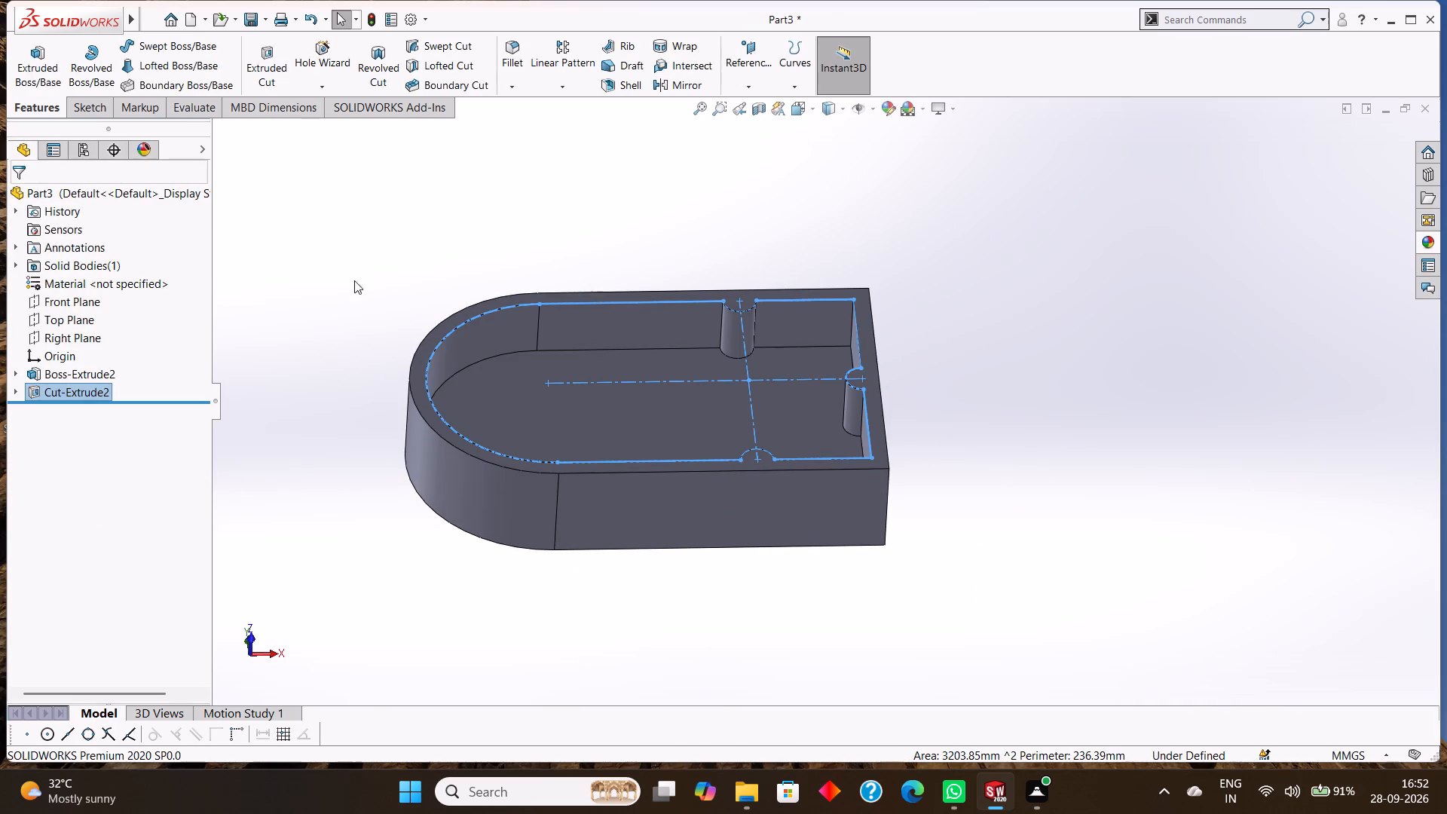
{"action": "left_click", "coordinate": [1020, 301]}
Examine the pocket and its three semicircular bumps from several angles.
{"action": "middle_click_drag", "start_coordinate": [1020, 306], "coordinate": [1017, 372]}
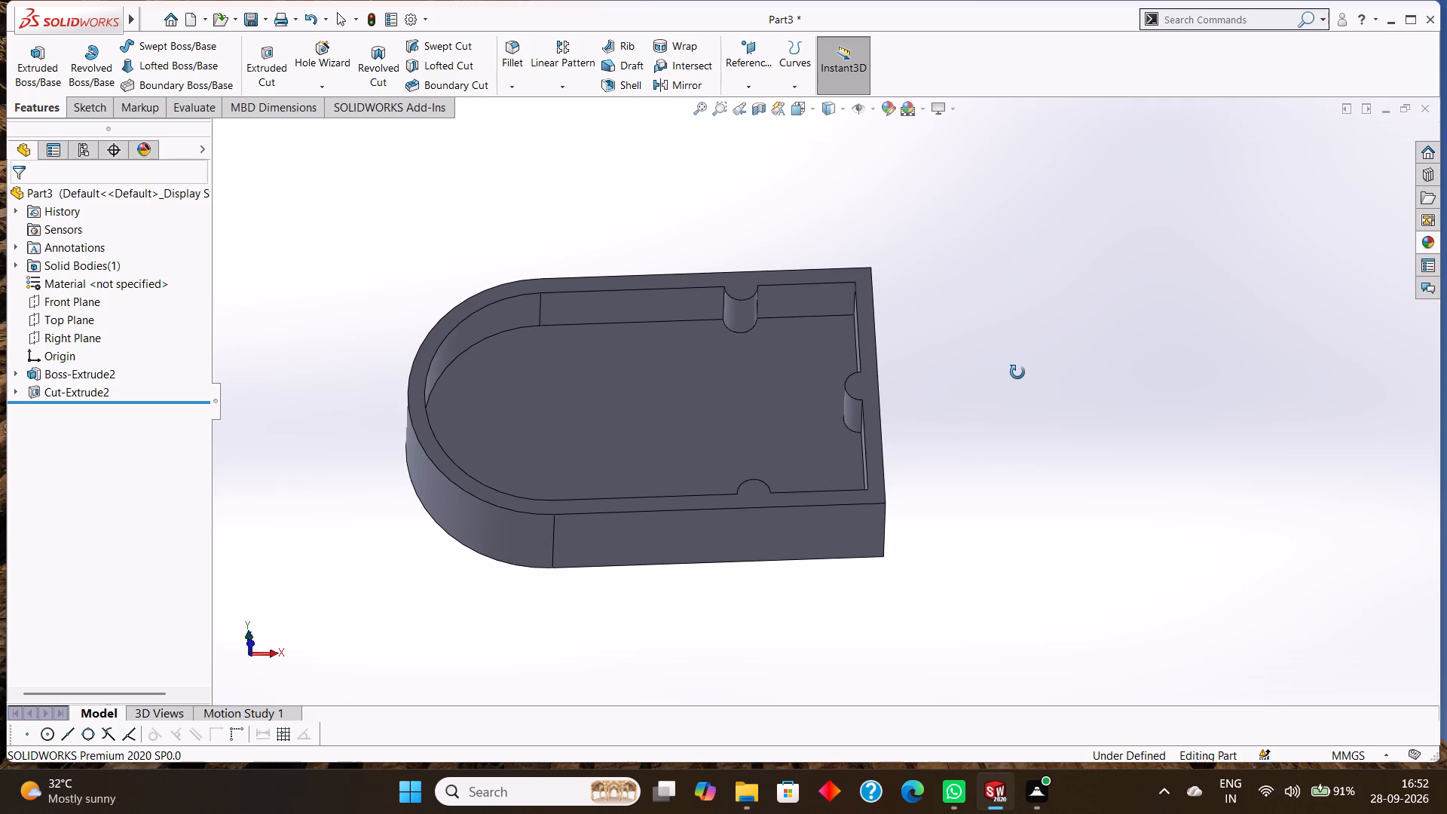
{"action": "middle_click_drag", "start_coordinate": [1017, 372], "coordinate": [1017, 375]}
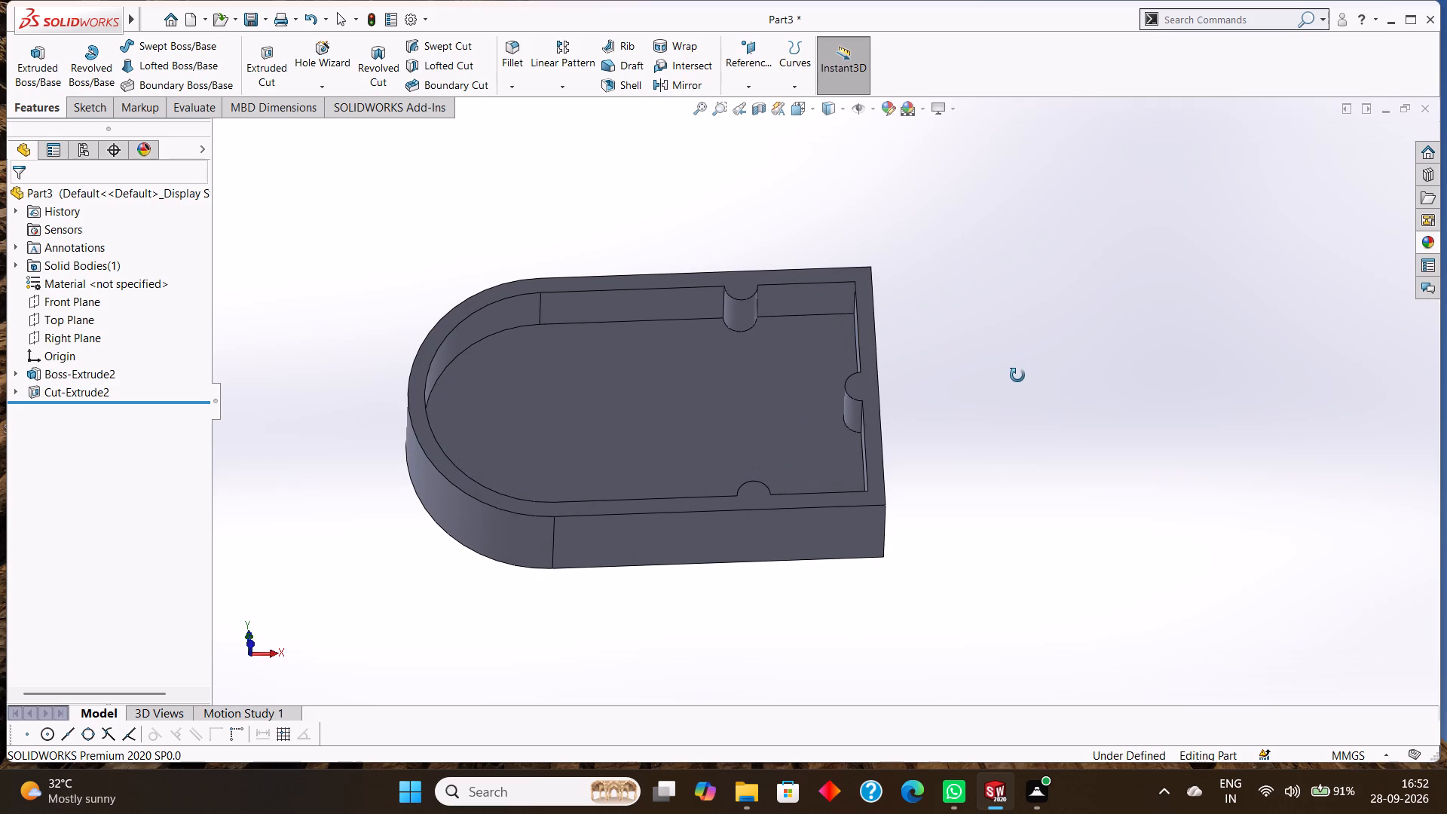
{"action": "middle_click_drag", "start_coordinate": [1017, 375], "coordinate": [1023, 386]}
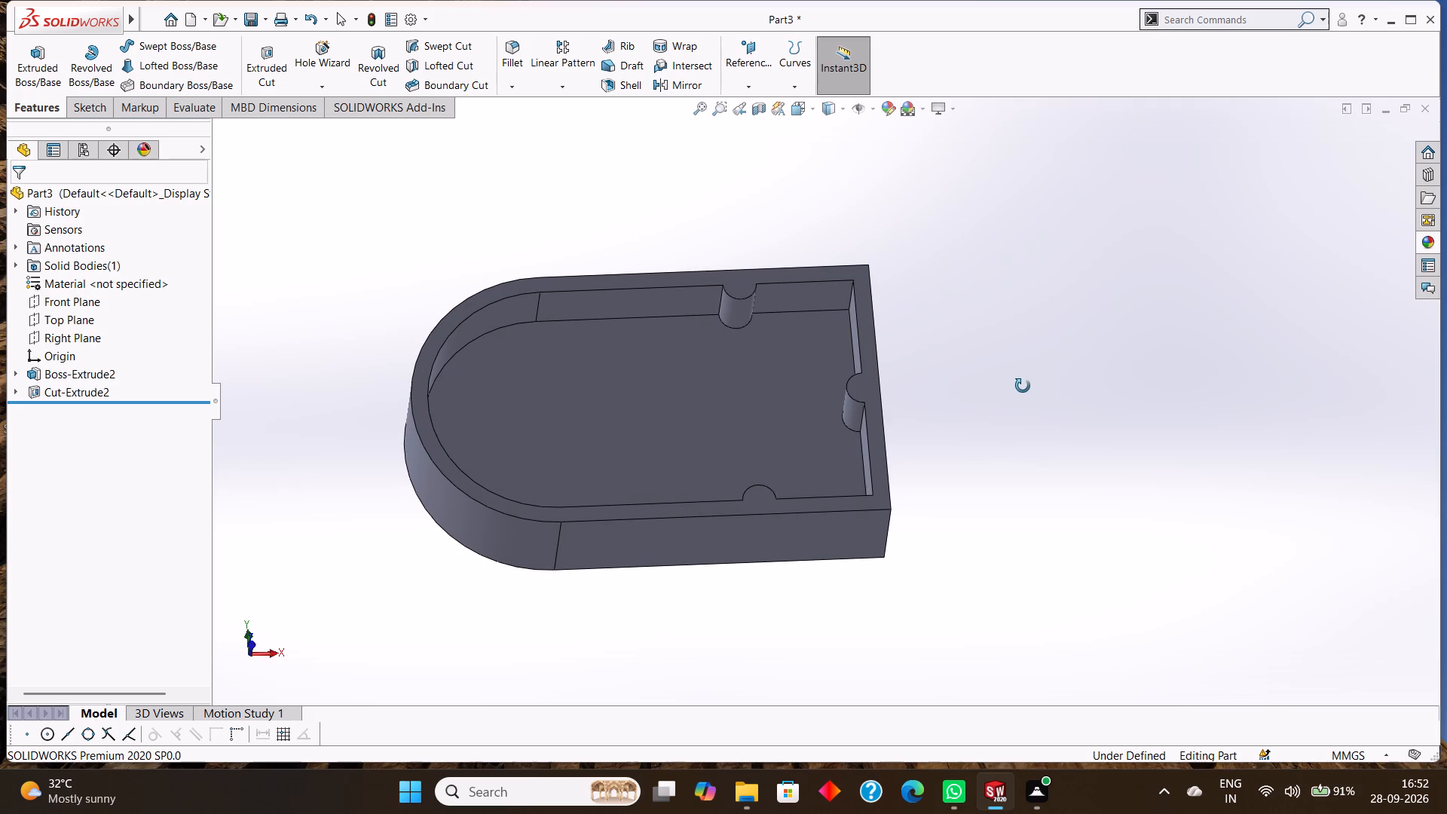
{"action": "middle_click_drag", "start_coordinate": [1023, 386], "coordinate": [1023, 418]}
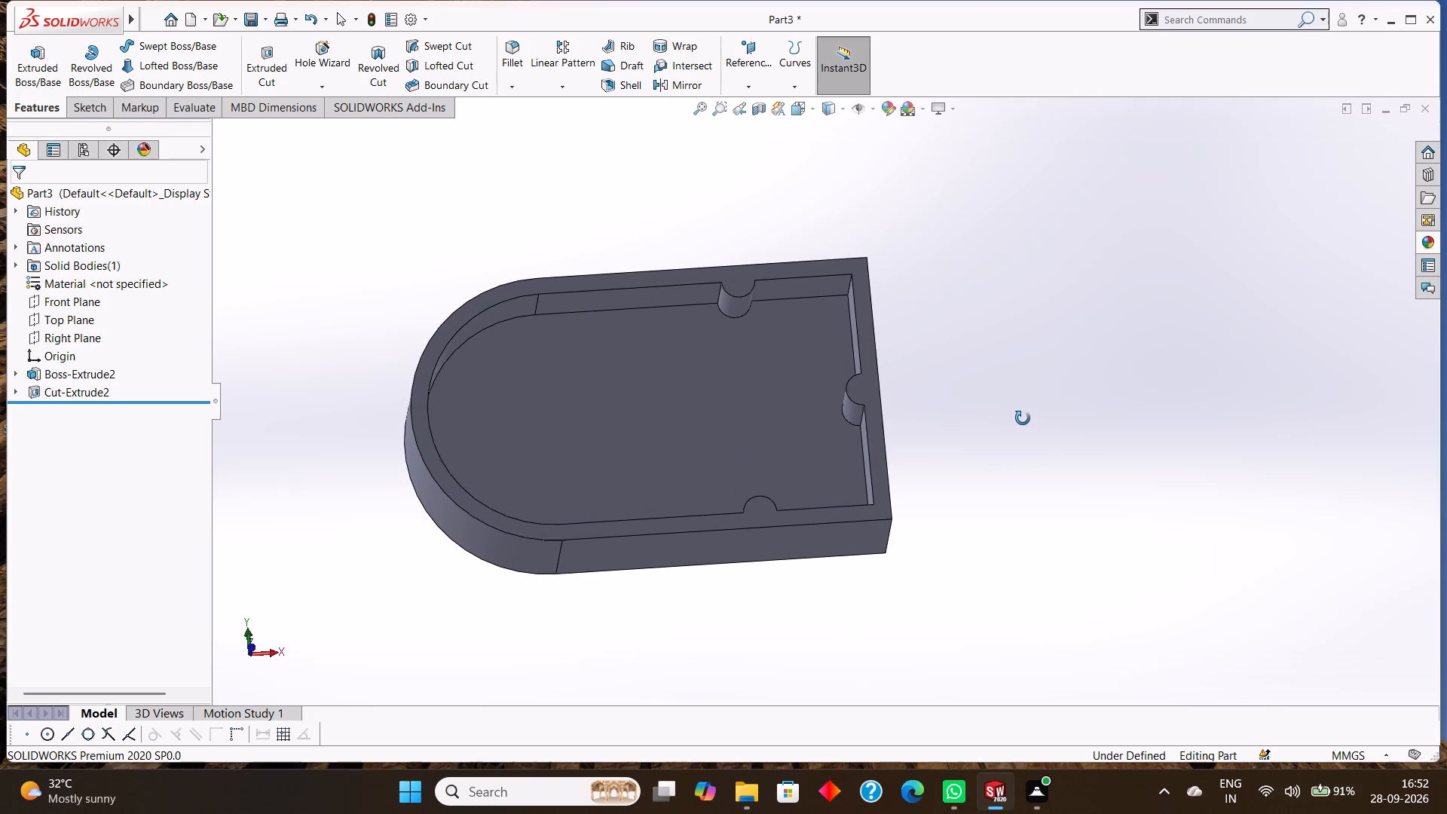
{"action": "middle_click_drag", "start_coordinate": [1023, 418], "coordinate": [1029, 426]}
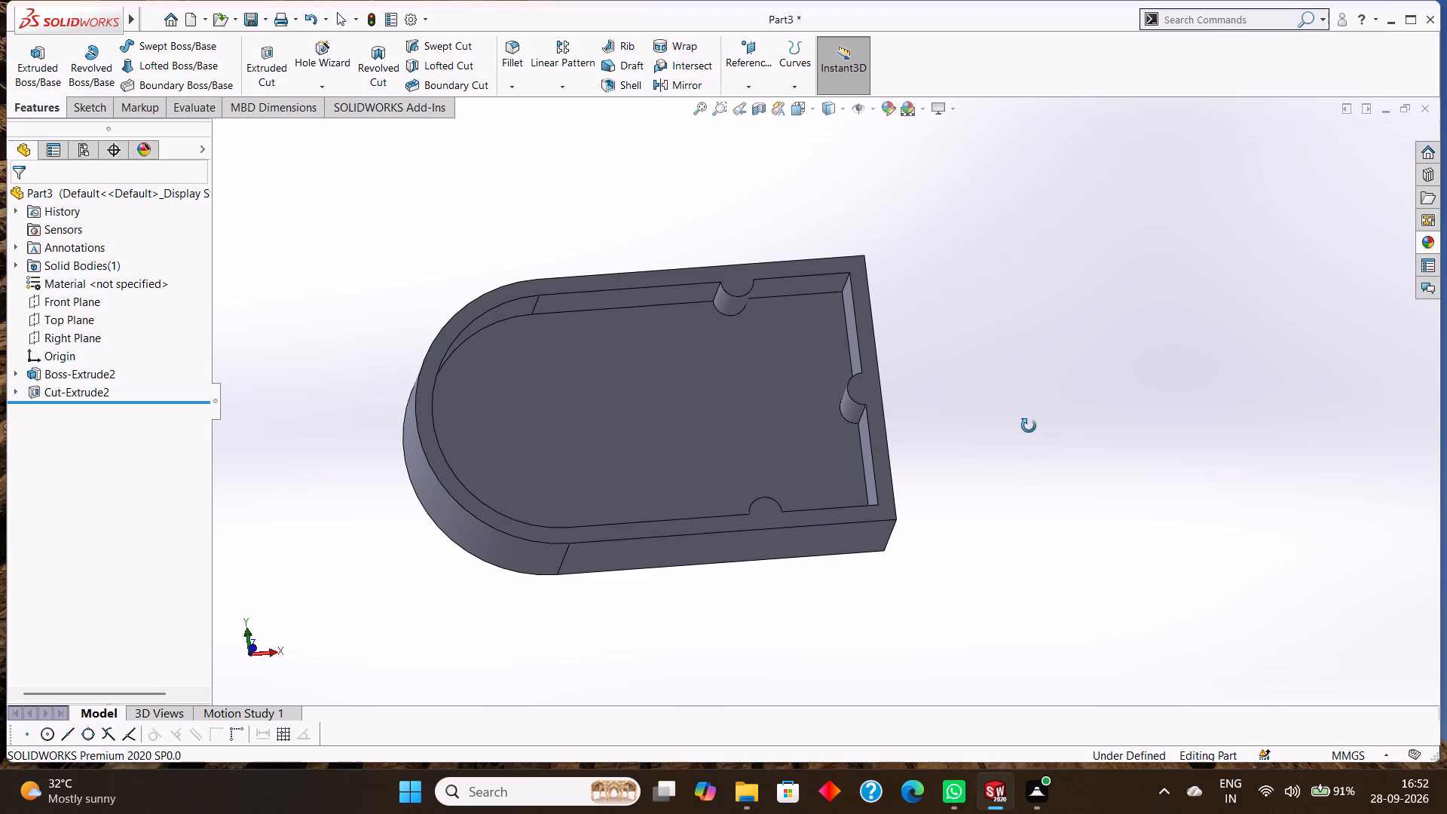
{"action": "middle_click_drag", "start_coordinate": [1029, 426], "coordinate": [1031, 431]}
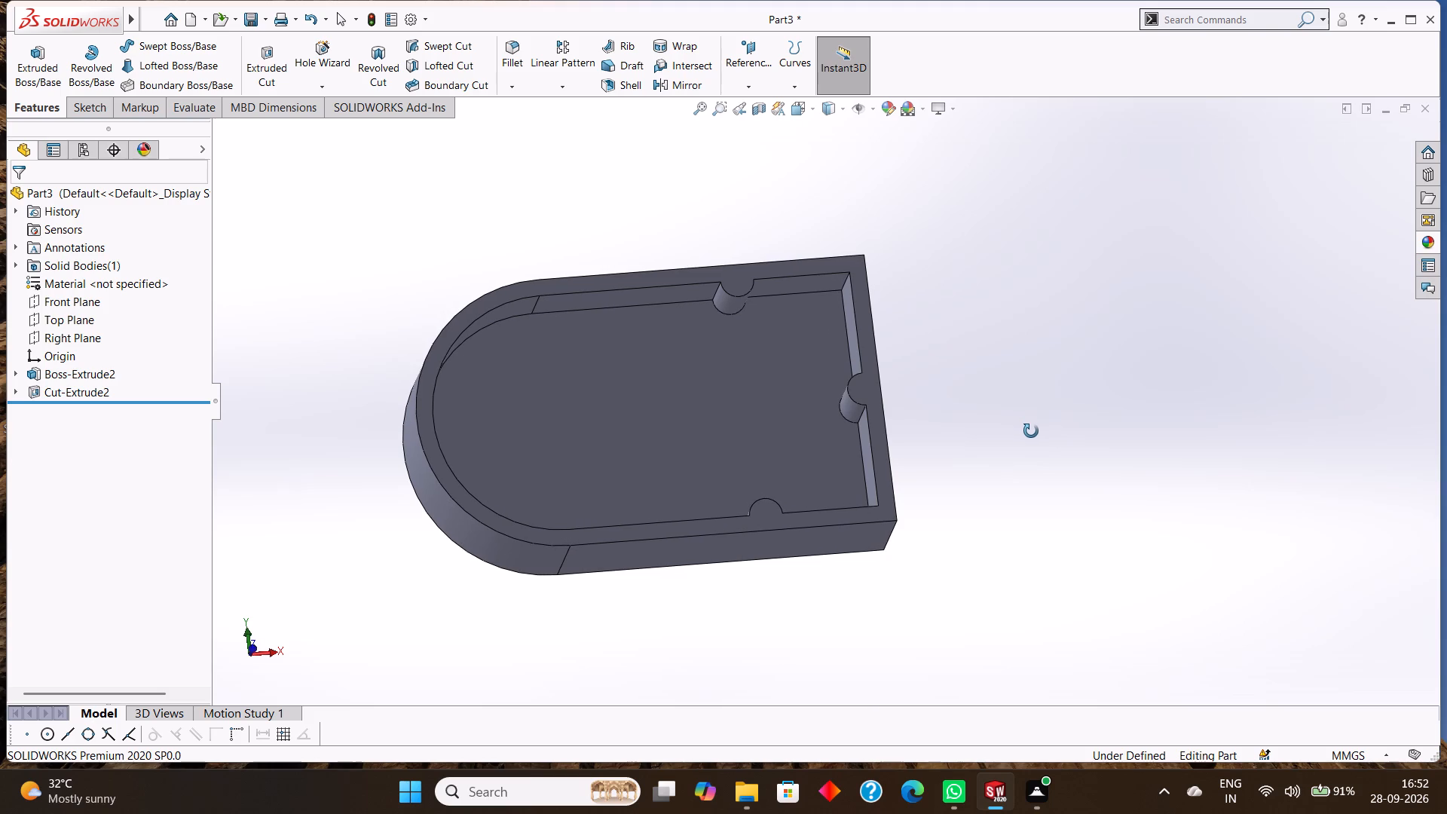
{"action": "middle_click_drag", "start_coordinate": [1031, 431], "coordinate": [1037, 445]}
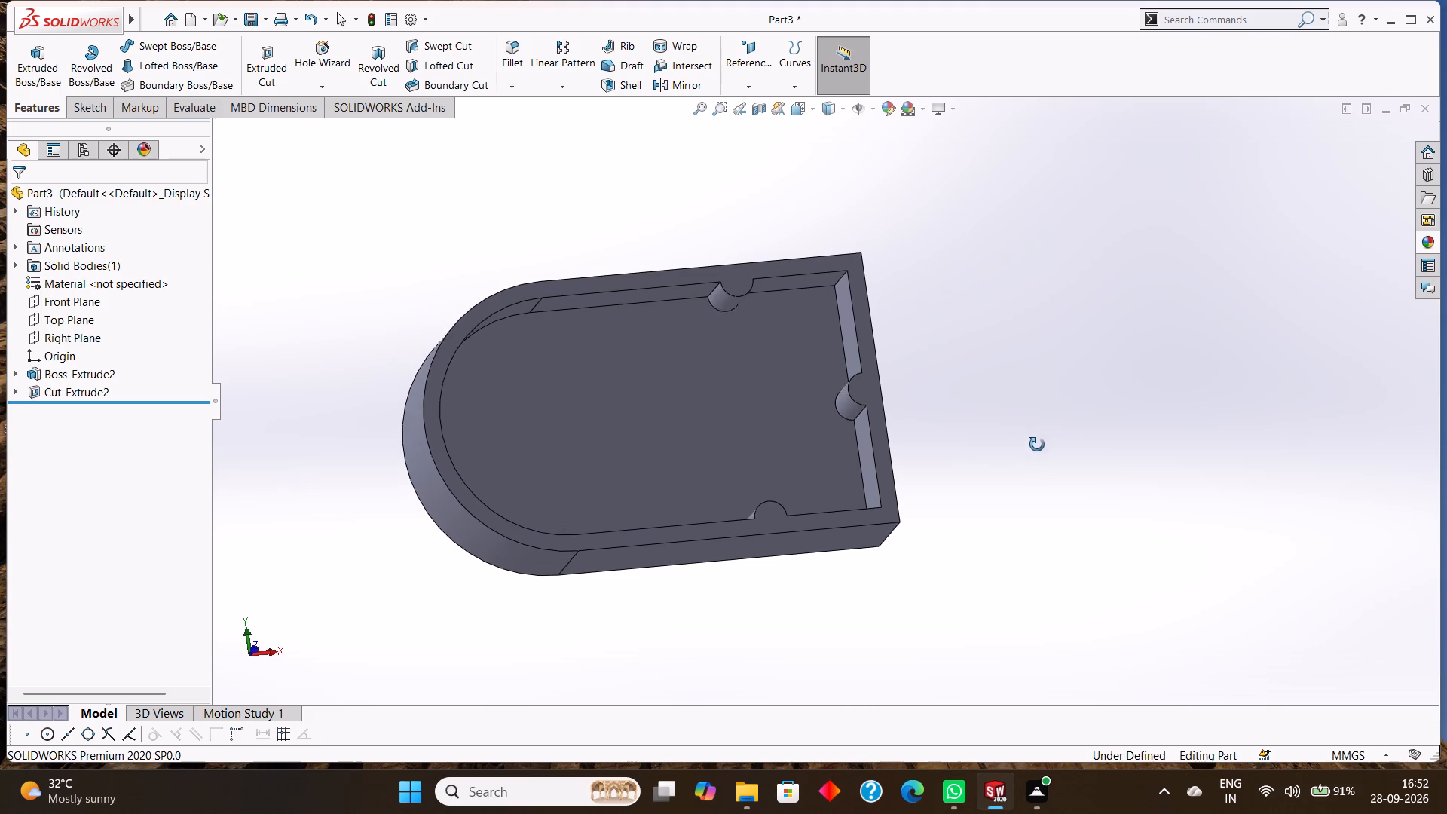
{"action": "middle_click_drag", "start_coordinate": [1037, 445], "coordinate": [1023, 480]}
{"action": "middle_click_drag", "start_coordinate": [1026, 470], "coordinate": [1028, 316]}
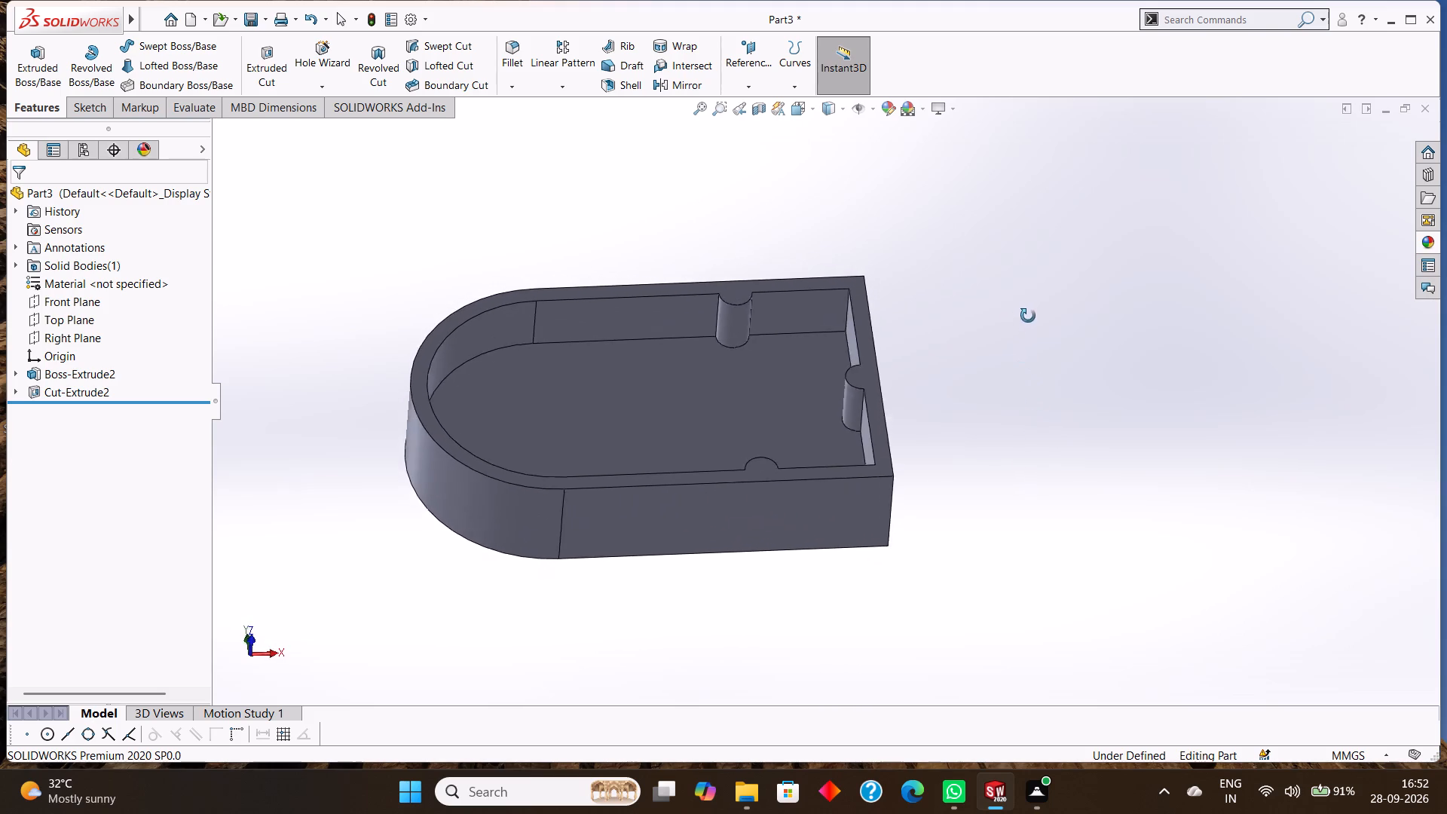
{"action": "middle_click_drag", "start_coordinate": [1028, 316], "coordinate": [1039, 348]}
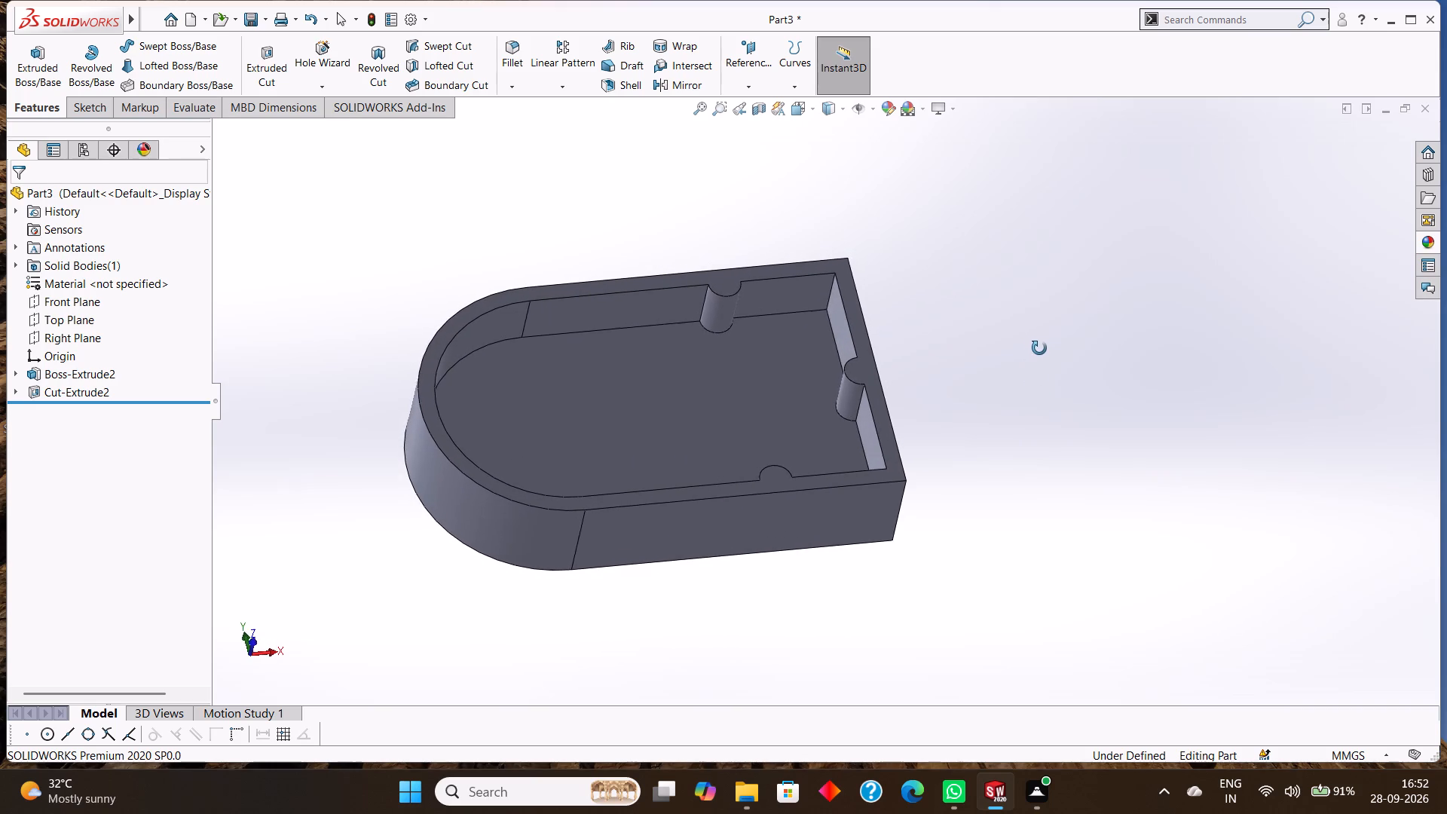
{"action": "middle_click_drag", "start_coordinate": [1039, 348], "coordinate": [1045, 352]}
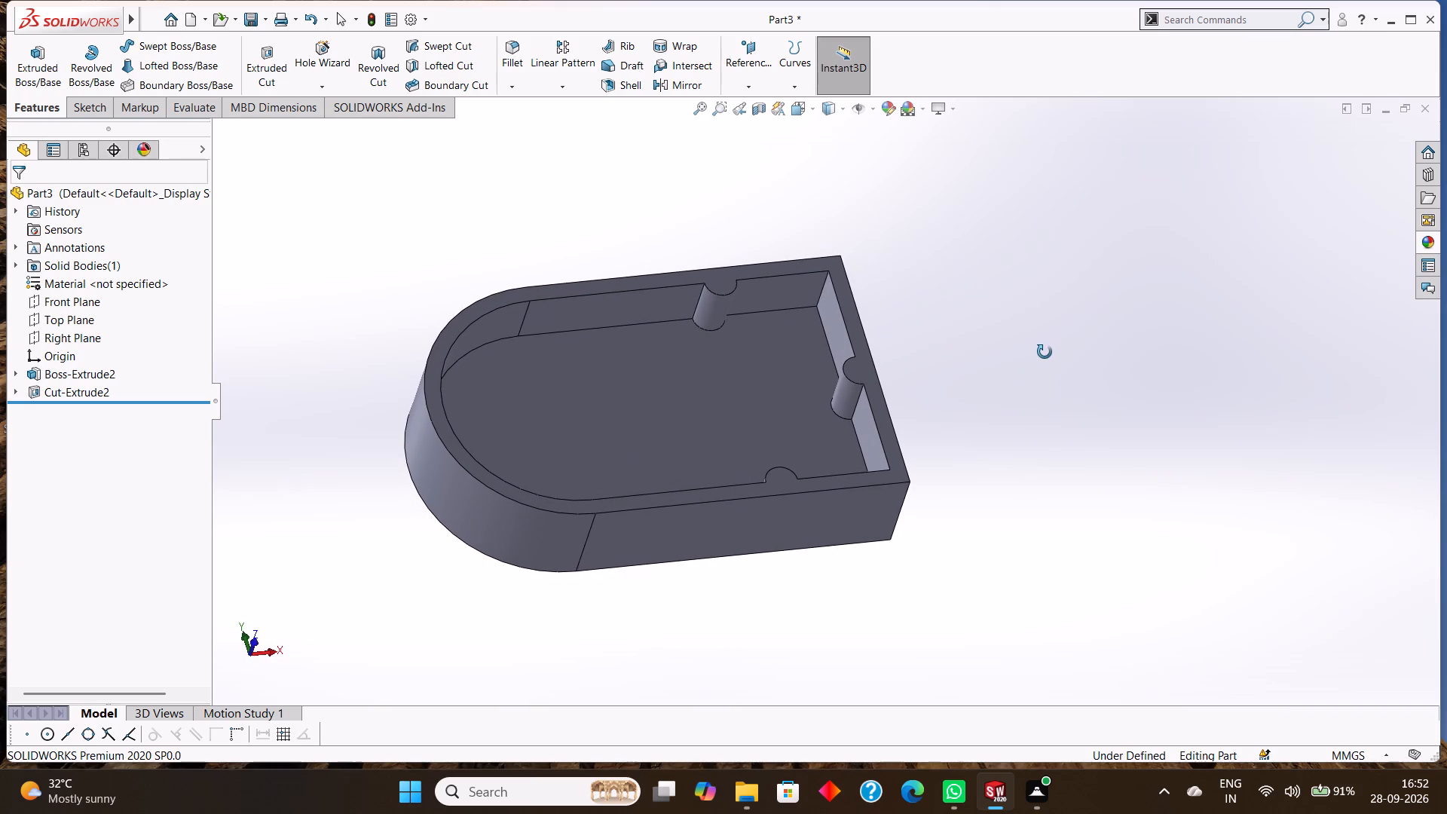
{"action": "middle_click_drag", "start_coordinate": [1045, 352], "coordinate": [1048, 363]}
{"action": "scroll", "coordinate": [1048, 363], "scroll_direction": "up", "scroll_amount": 2}
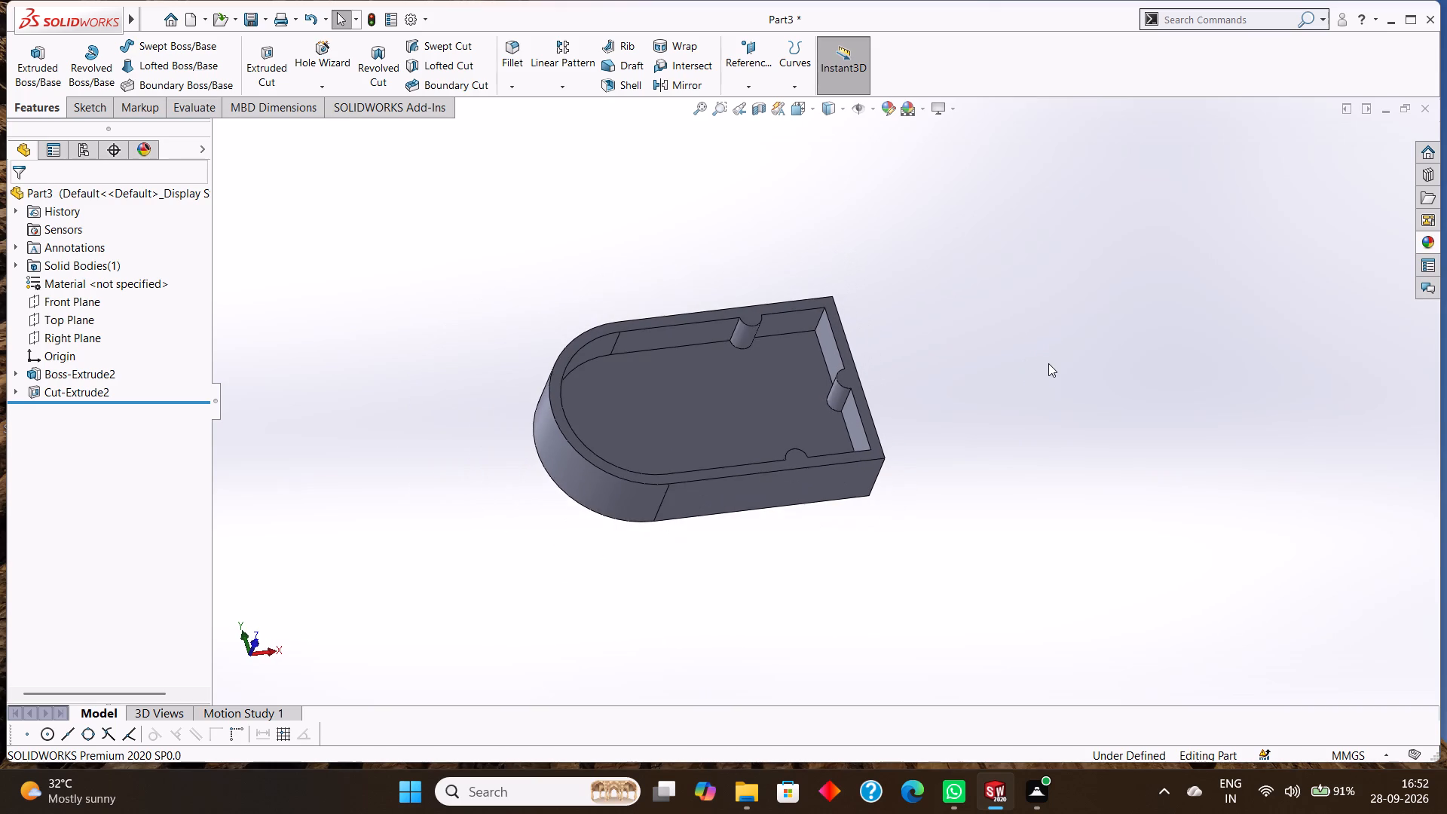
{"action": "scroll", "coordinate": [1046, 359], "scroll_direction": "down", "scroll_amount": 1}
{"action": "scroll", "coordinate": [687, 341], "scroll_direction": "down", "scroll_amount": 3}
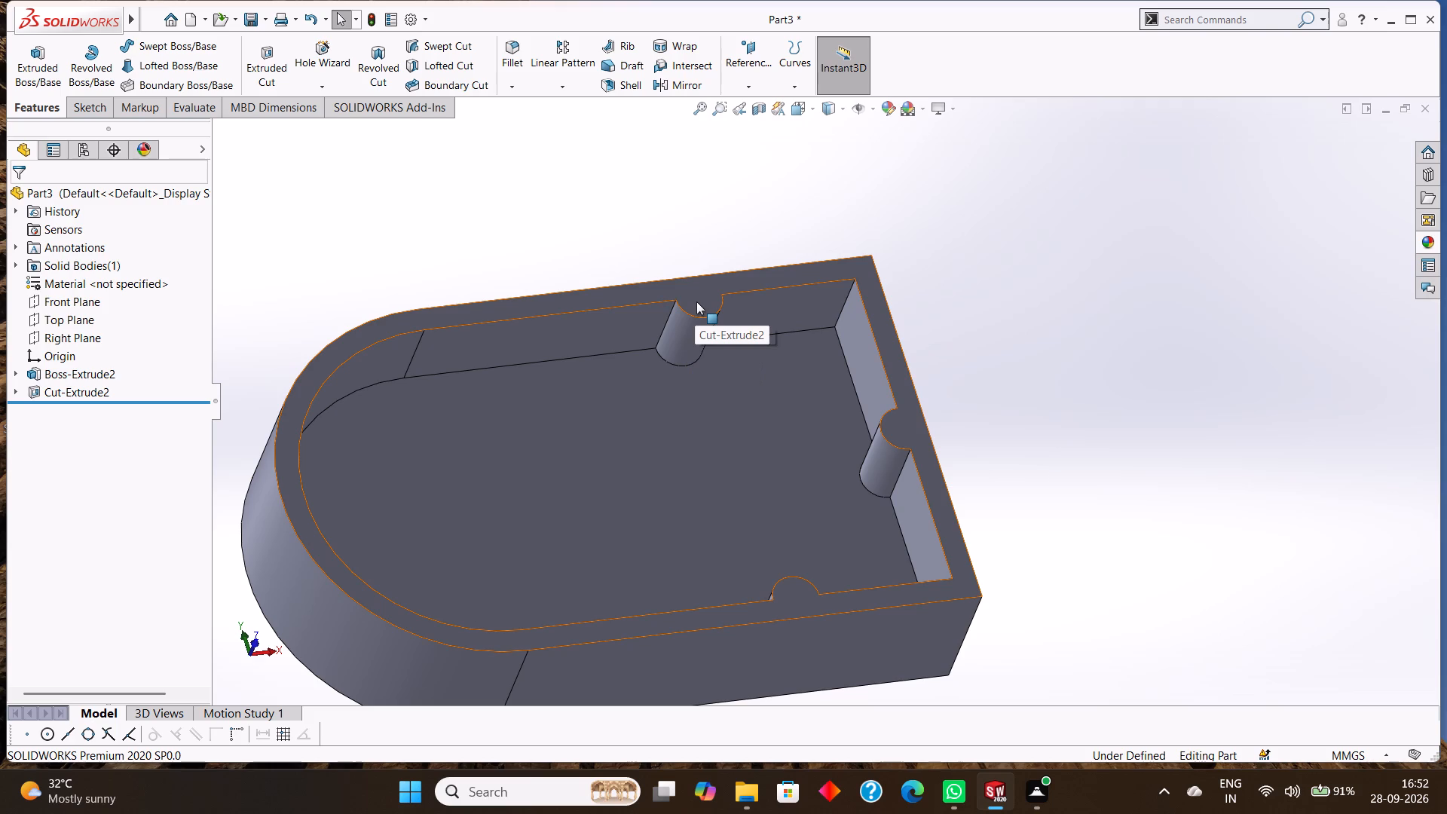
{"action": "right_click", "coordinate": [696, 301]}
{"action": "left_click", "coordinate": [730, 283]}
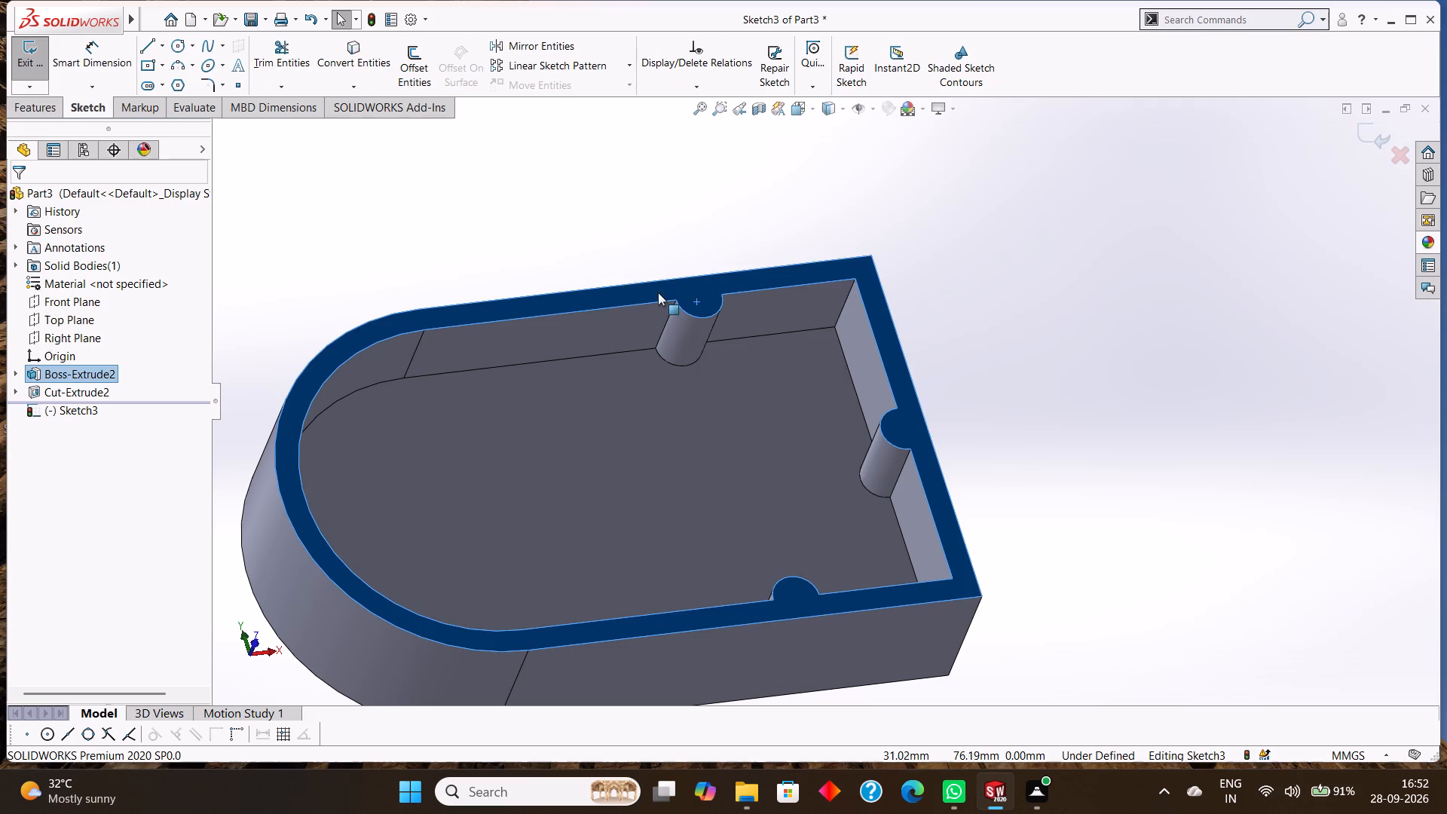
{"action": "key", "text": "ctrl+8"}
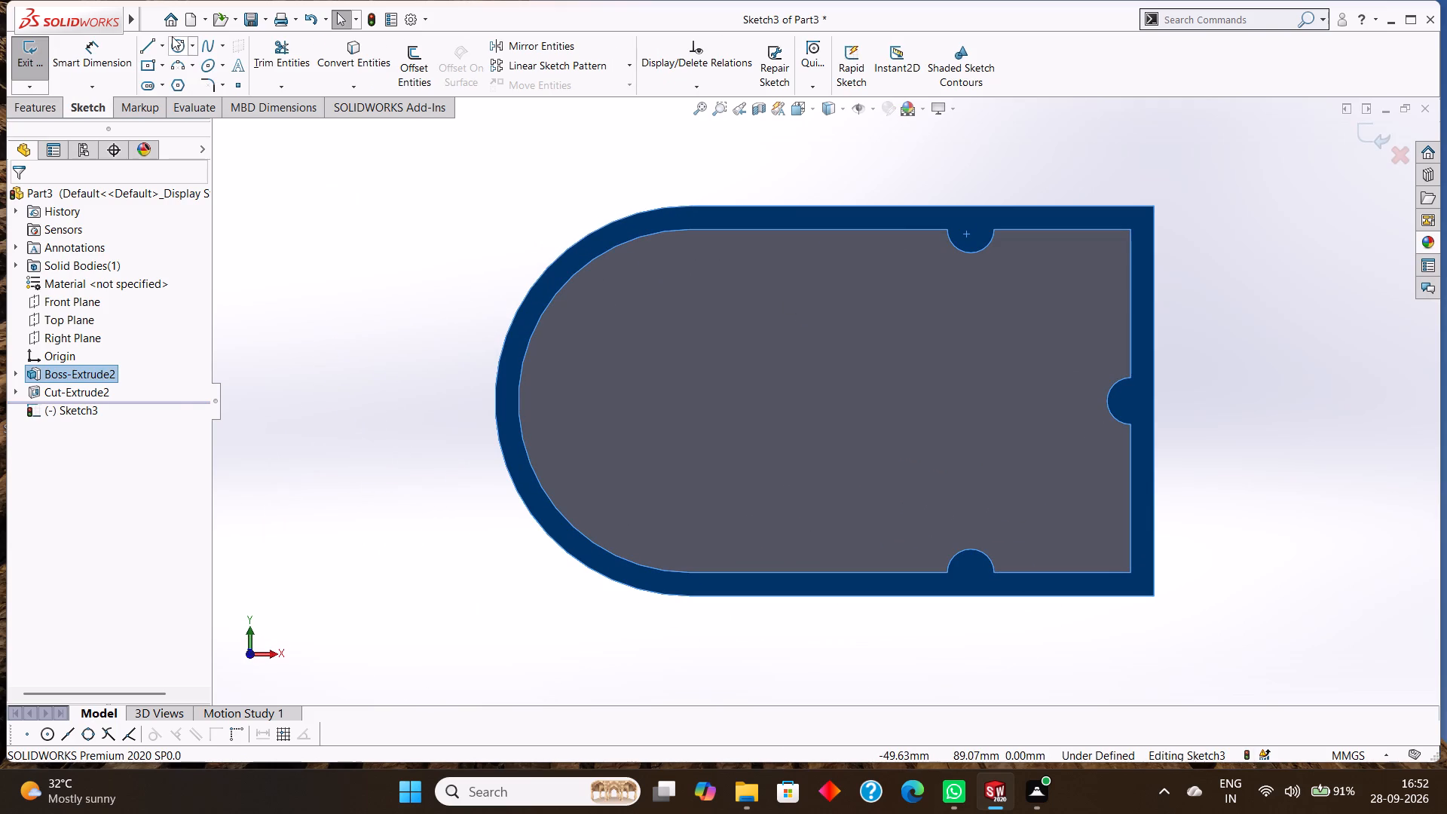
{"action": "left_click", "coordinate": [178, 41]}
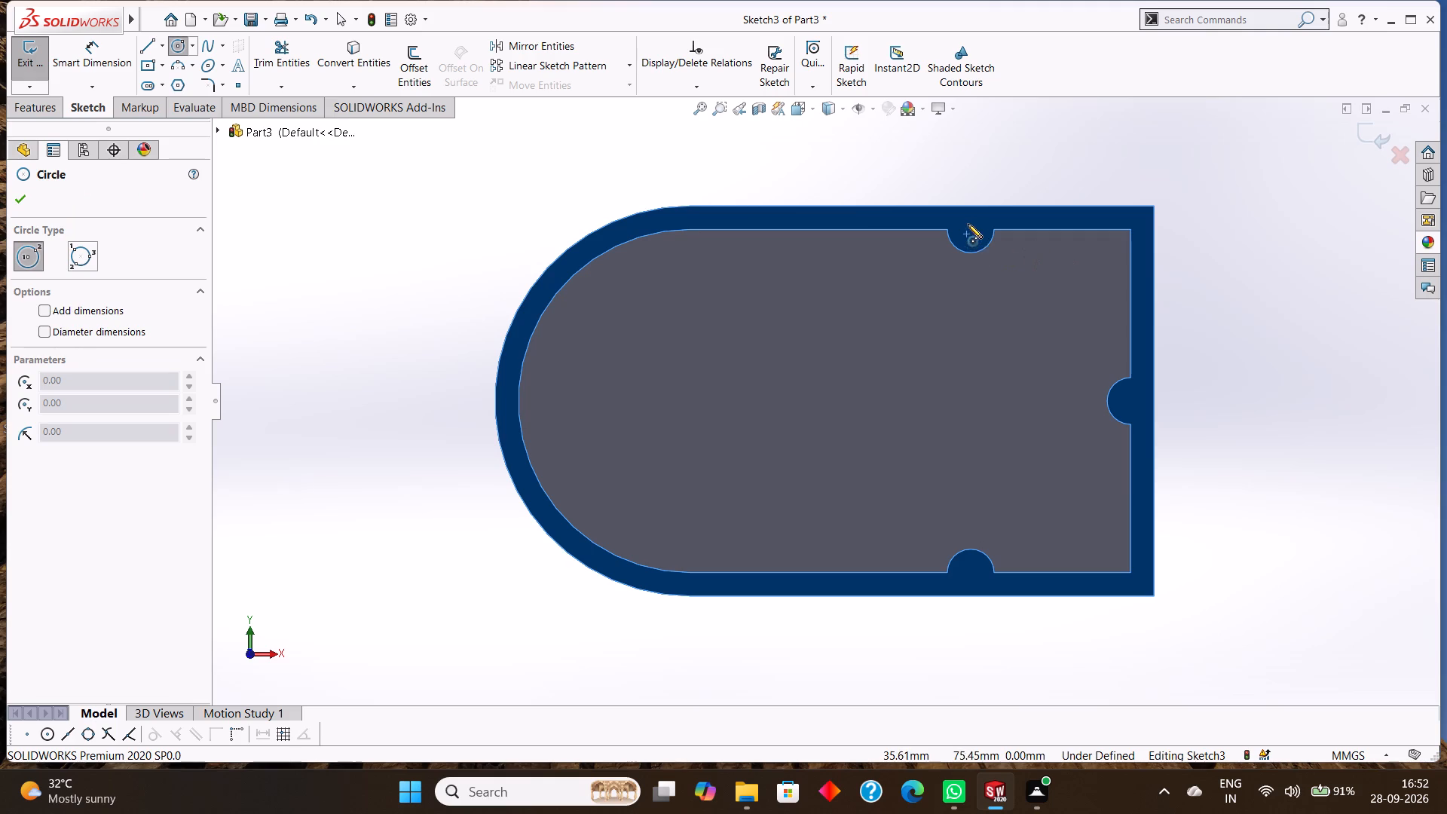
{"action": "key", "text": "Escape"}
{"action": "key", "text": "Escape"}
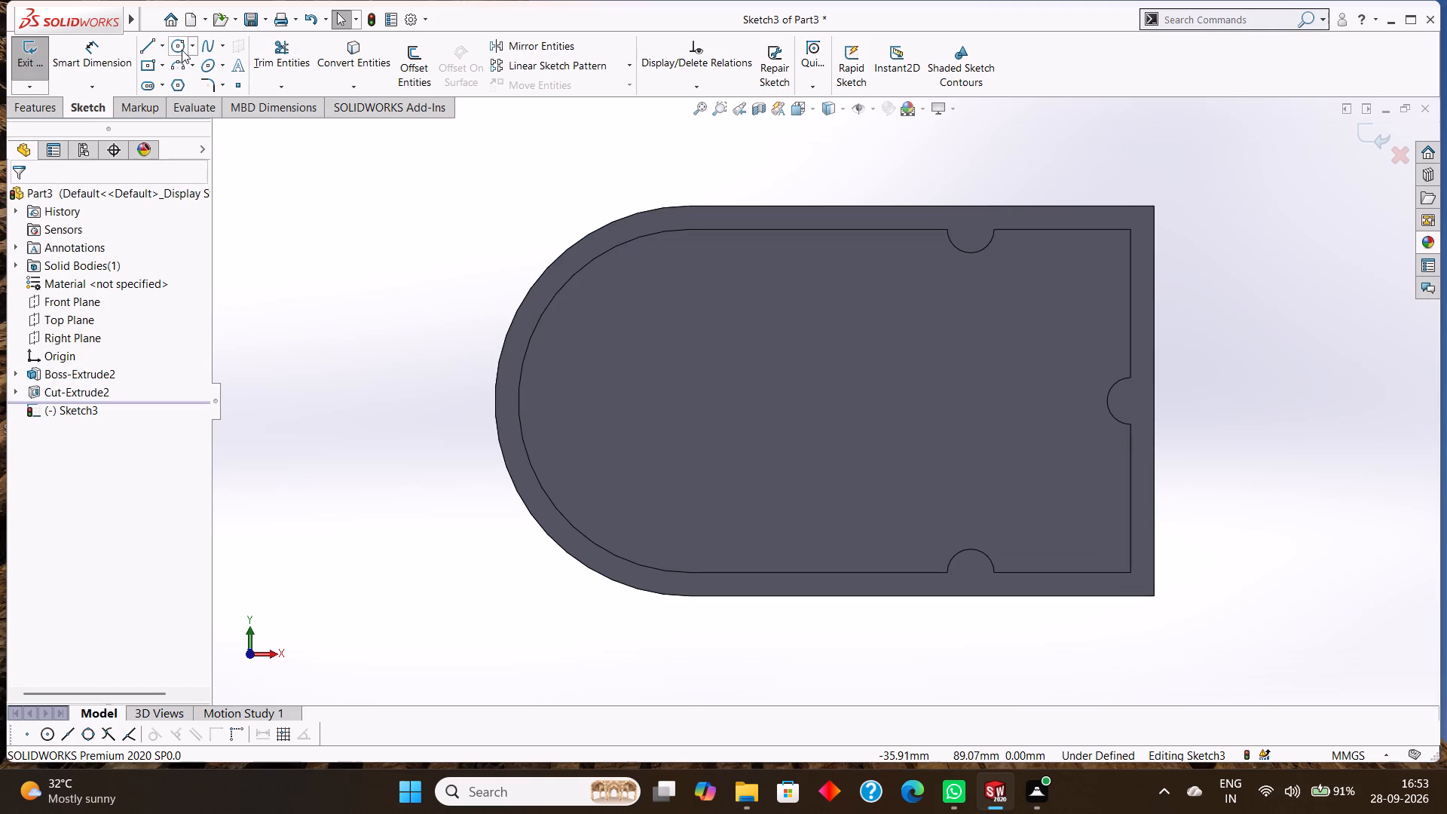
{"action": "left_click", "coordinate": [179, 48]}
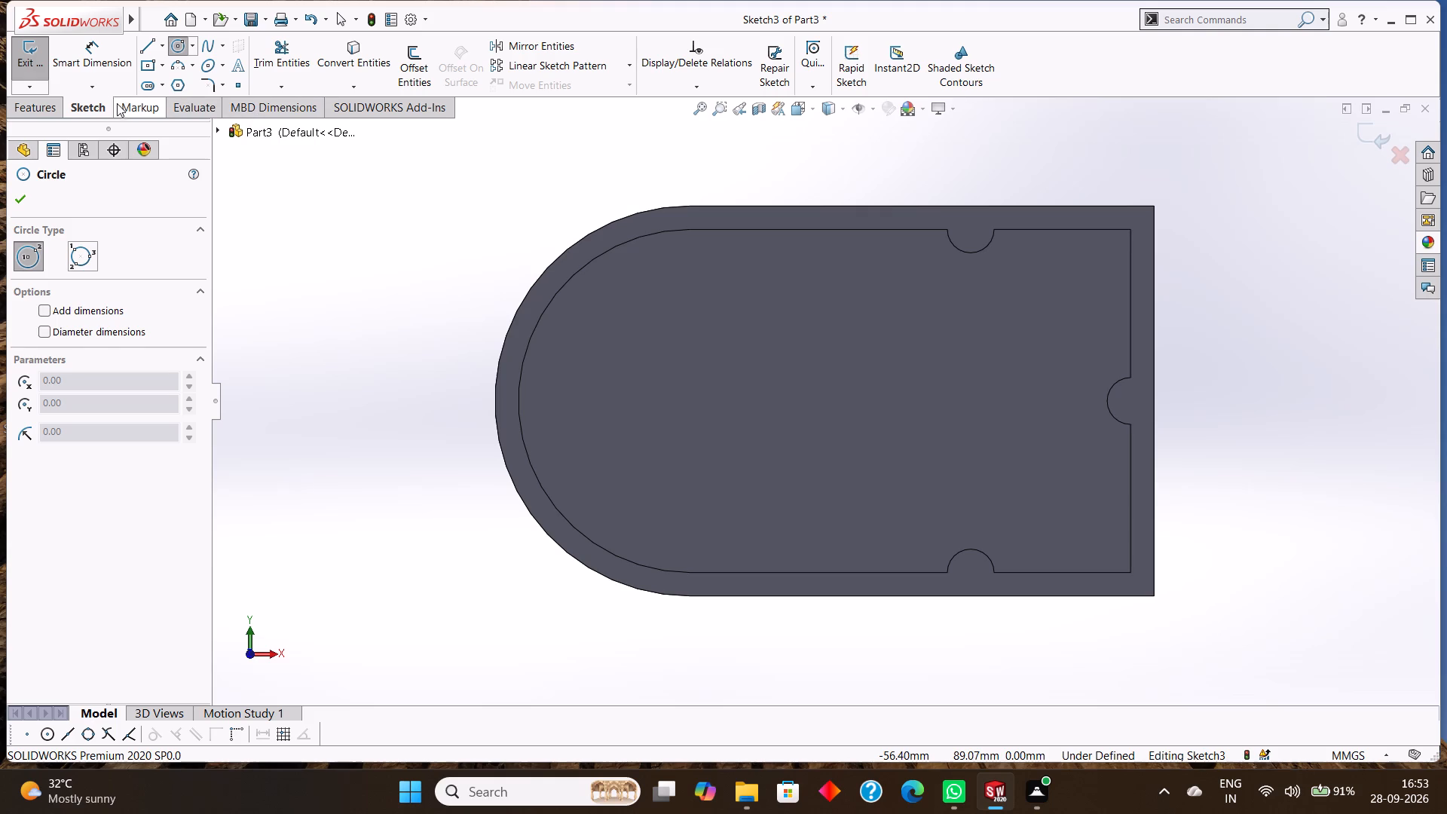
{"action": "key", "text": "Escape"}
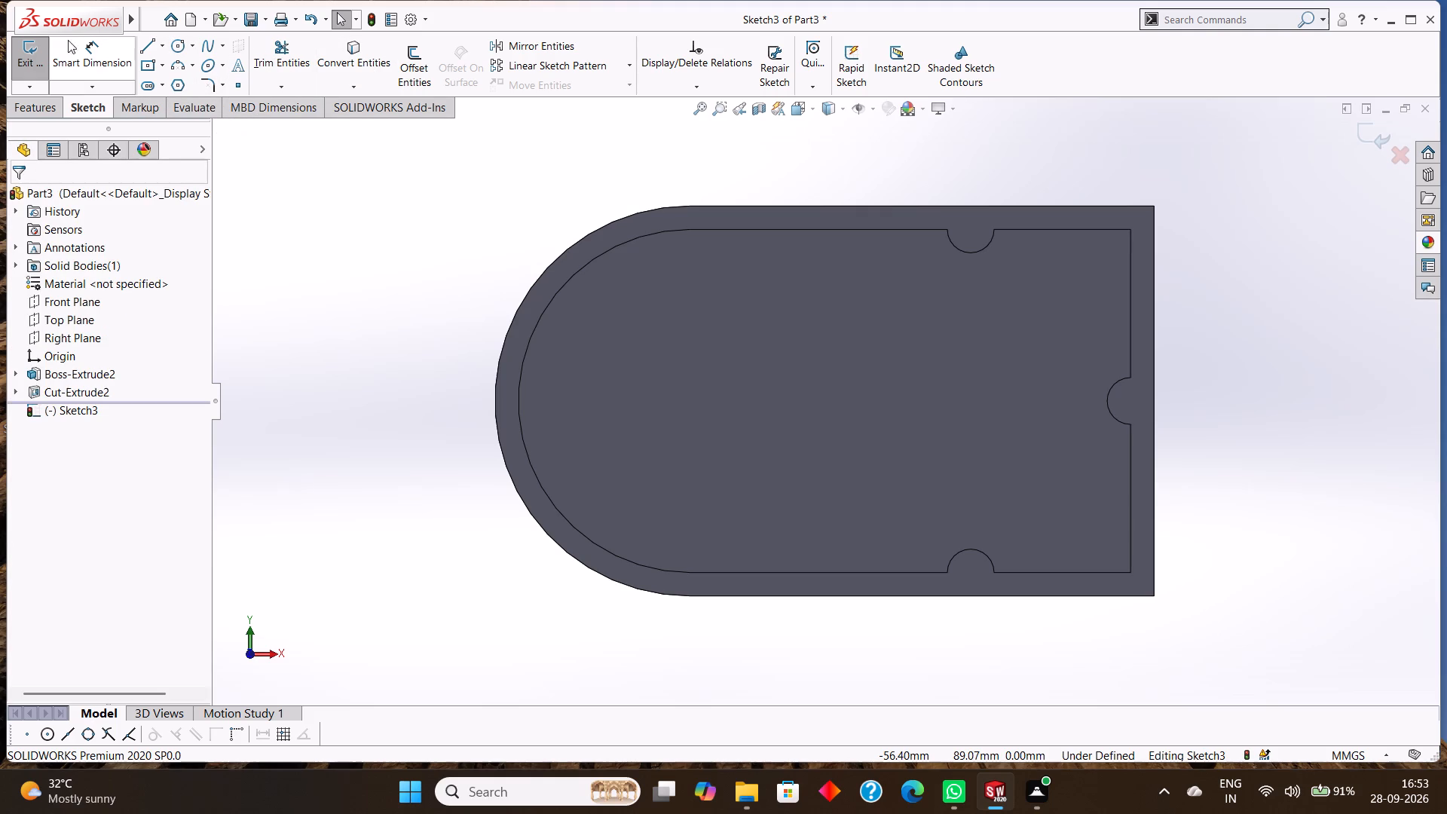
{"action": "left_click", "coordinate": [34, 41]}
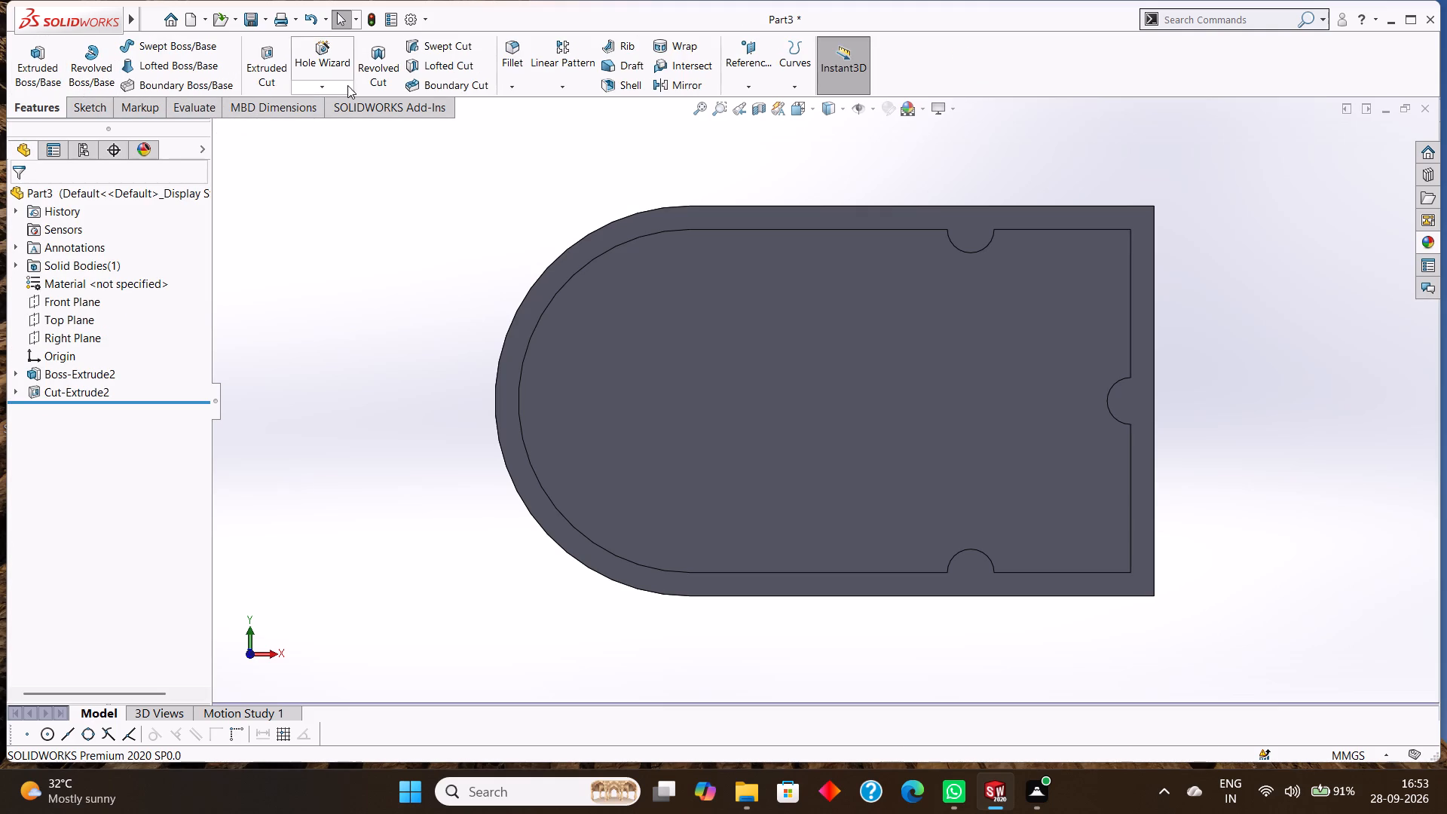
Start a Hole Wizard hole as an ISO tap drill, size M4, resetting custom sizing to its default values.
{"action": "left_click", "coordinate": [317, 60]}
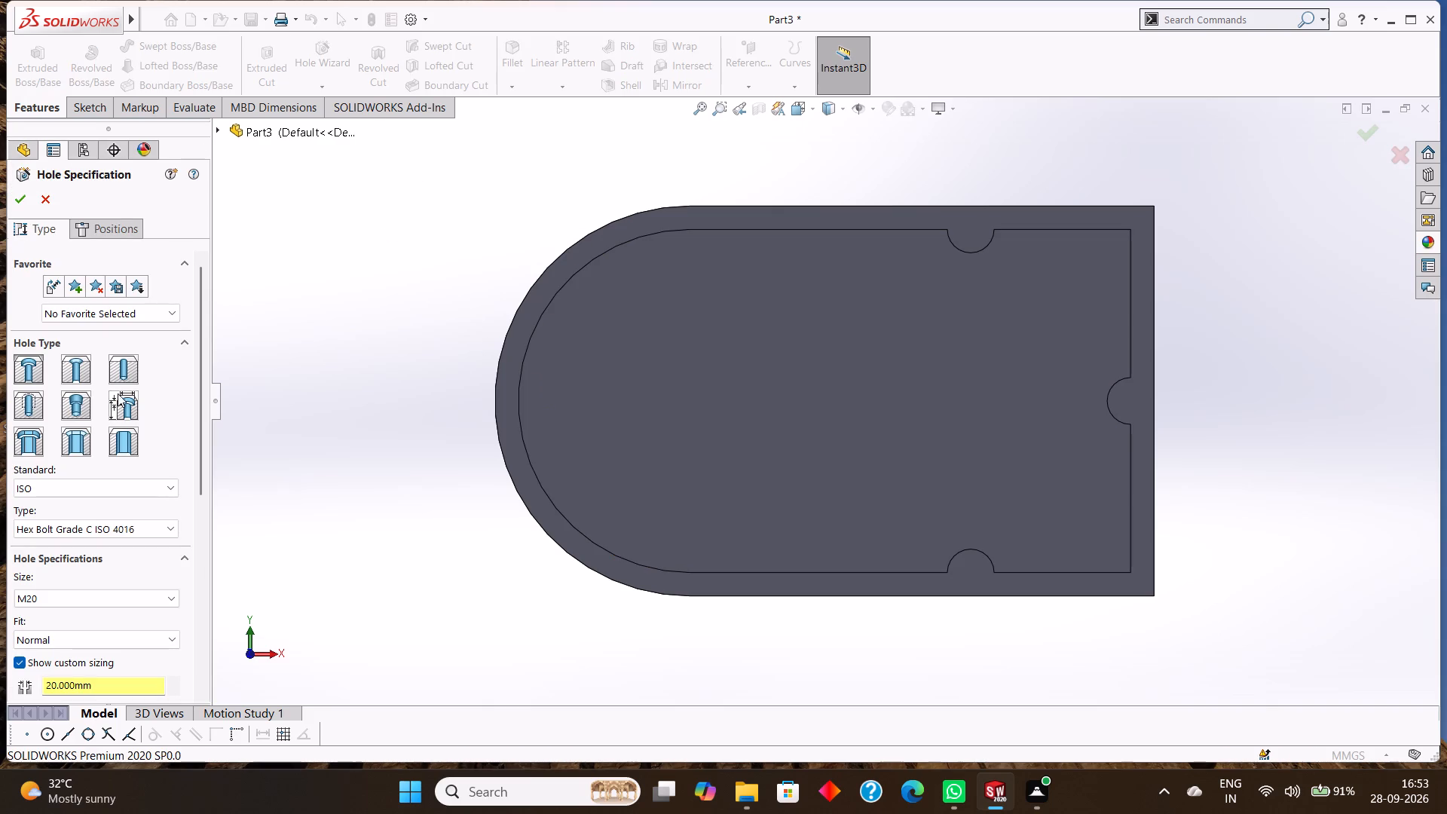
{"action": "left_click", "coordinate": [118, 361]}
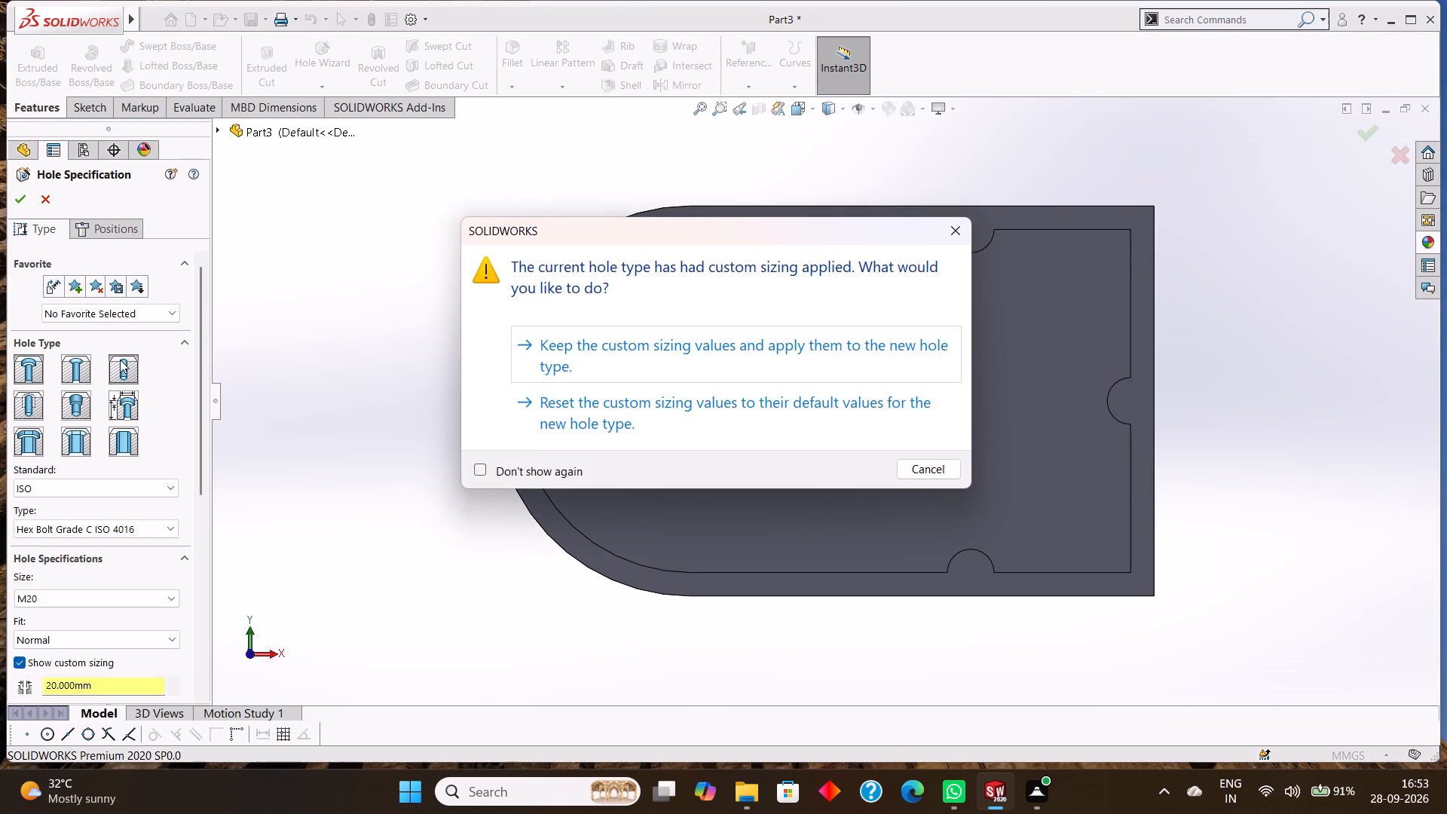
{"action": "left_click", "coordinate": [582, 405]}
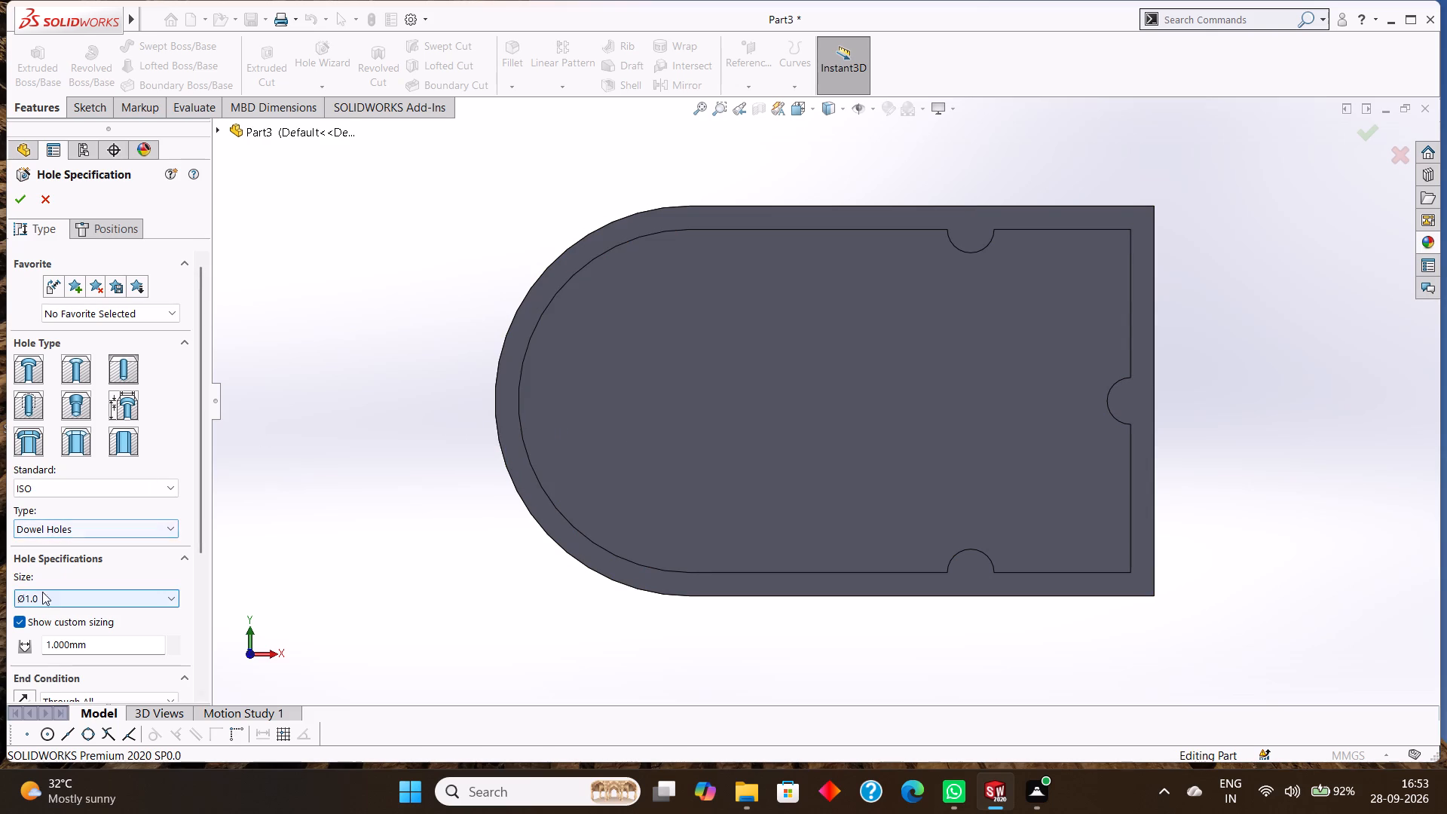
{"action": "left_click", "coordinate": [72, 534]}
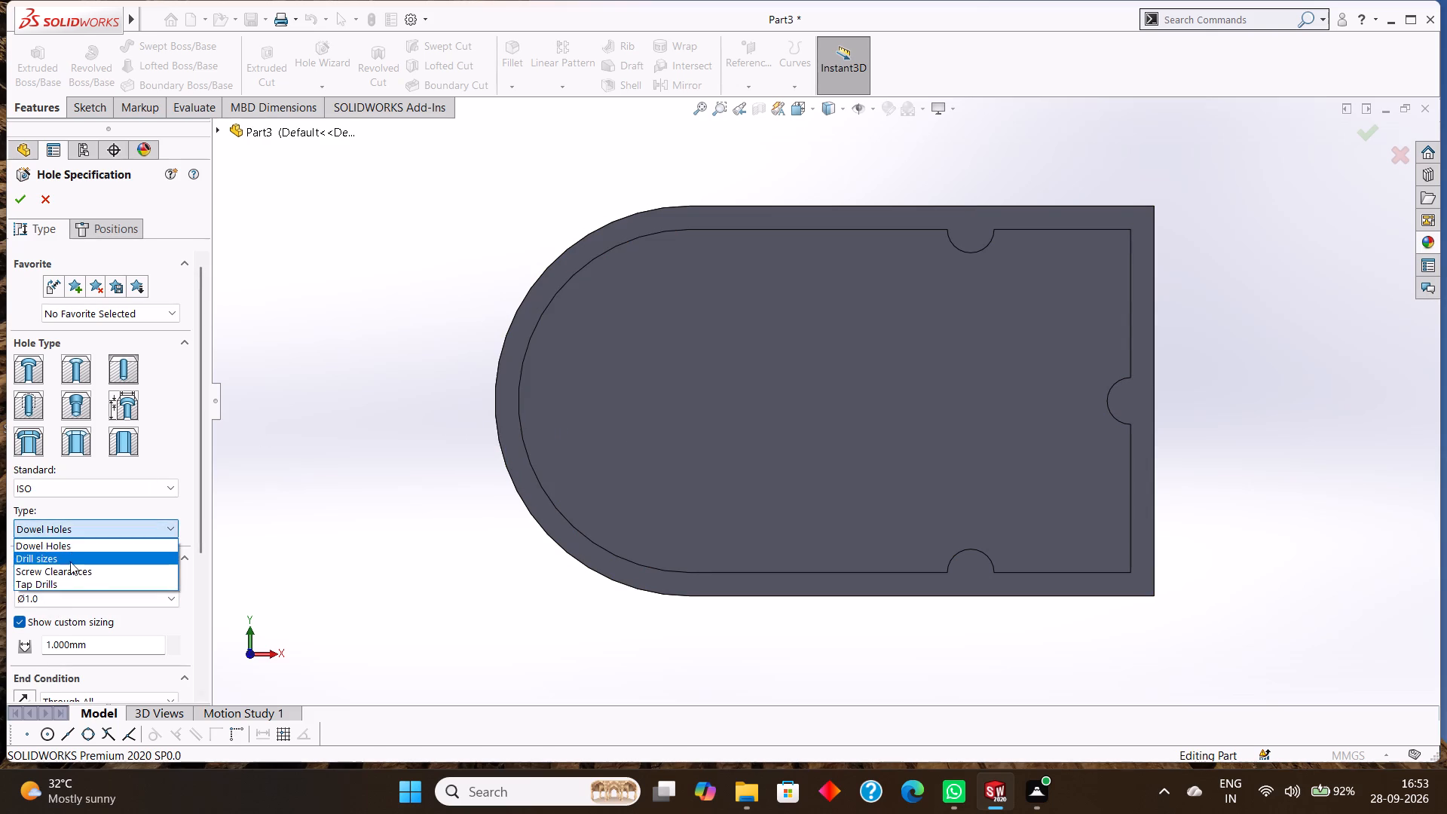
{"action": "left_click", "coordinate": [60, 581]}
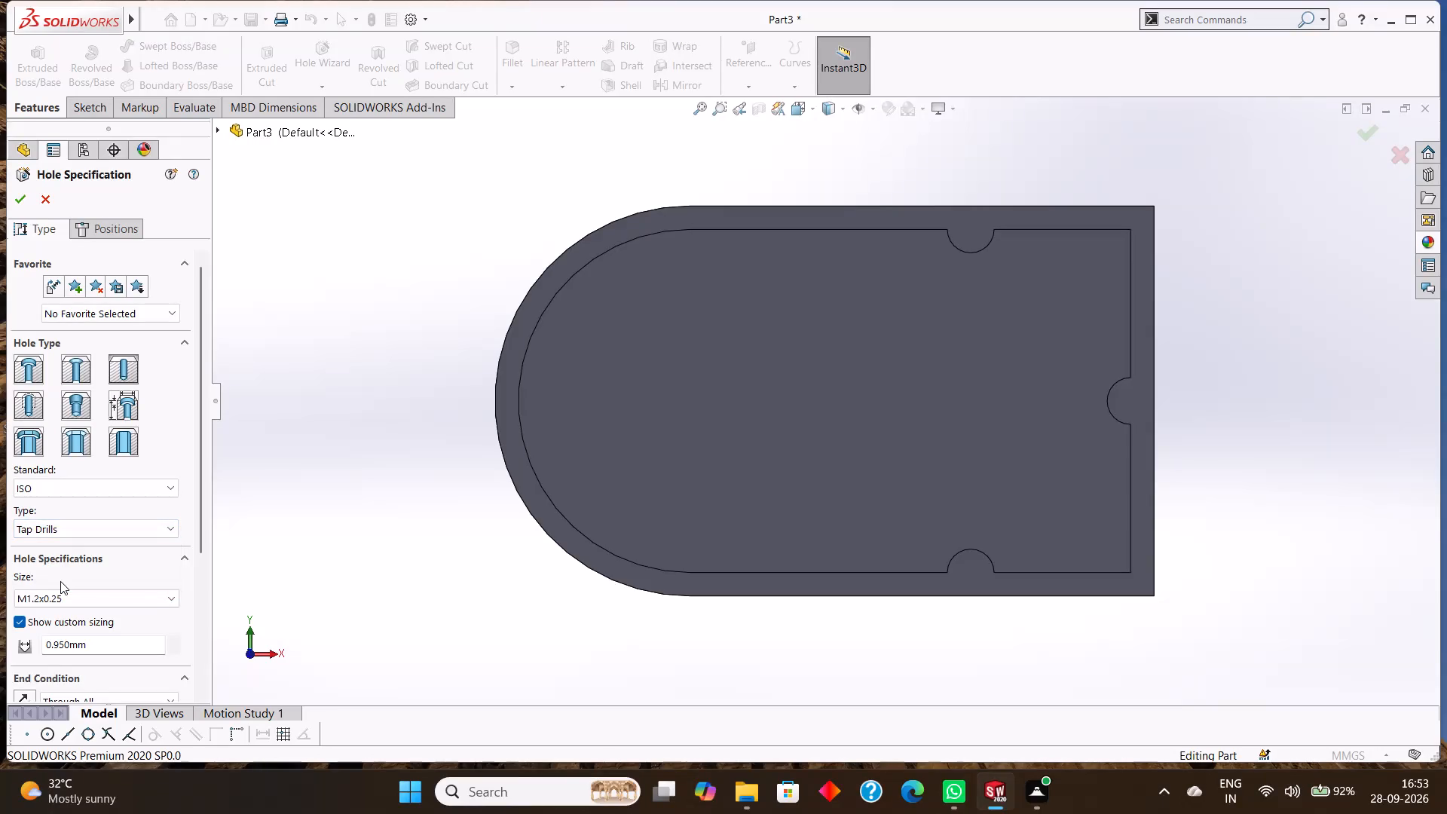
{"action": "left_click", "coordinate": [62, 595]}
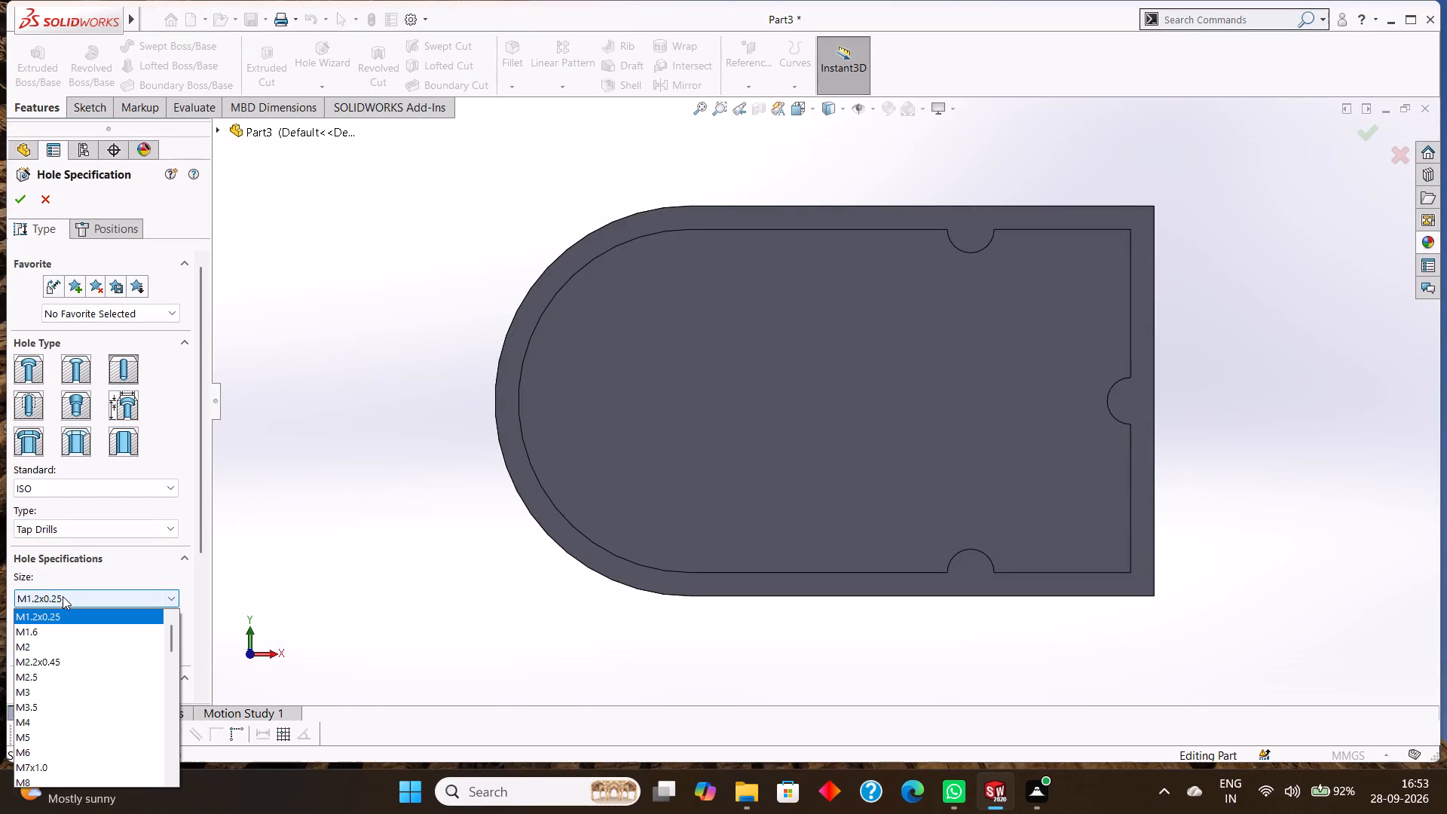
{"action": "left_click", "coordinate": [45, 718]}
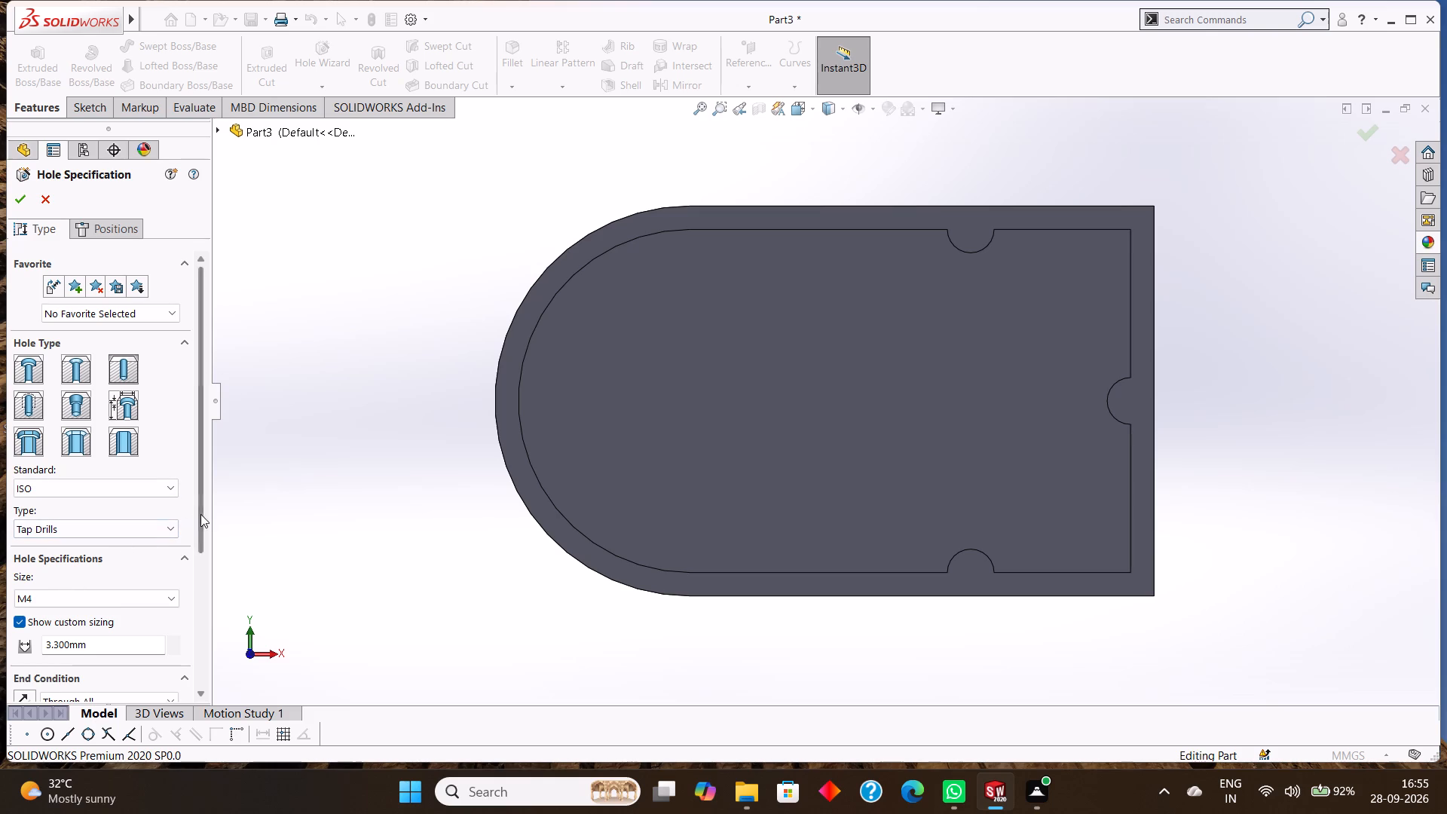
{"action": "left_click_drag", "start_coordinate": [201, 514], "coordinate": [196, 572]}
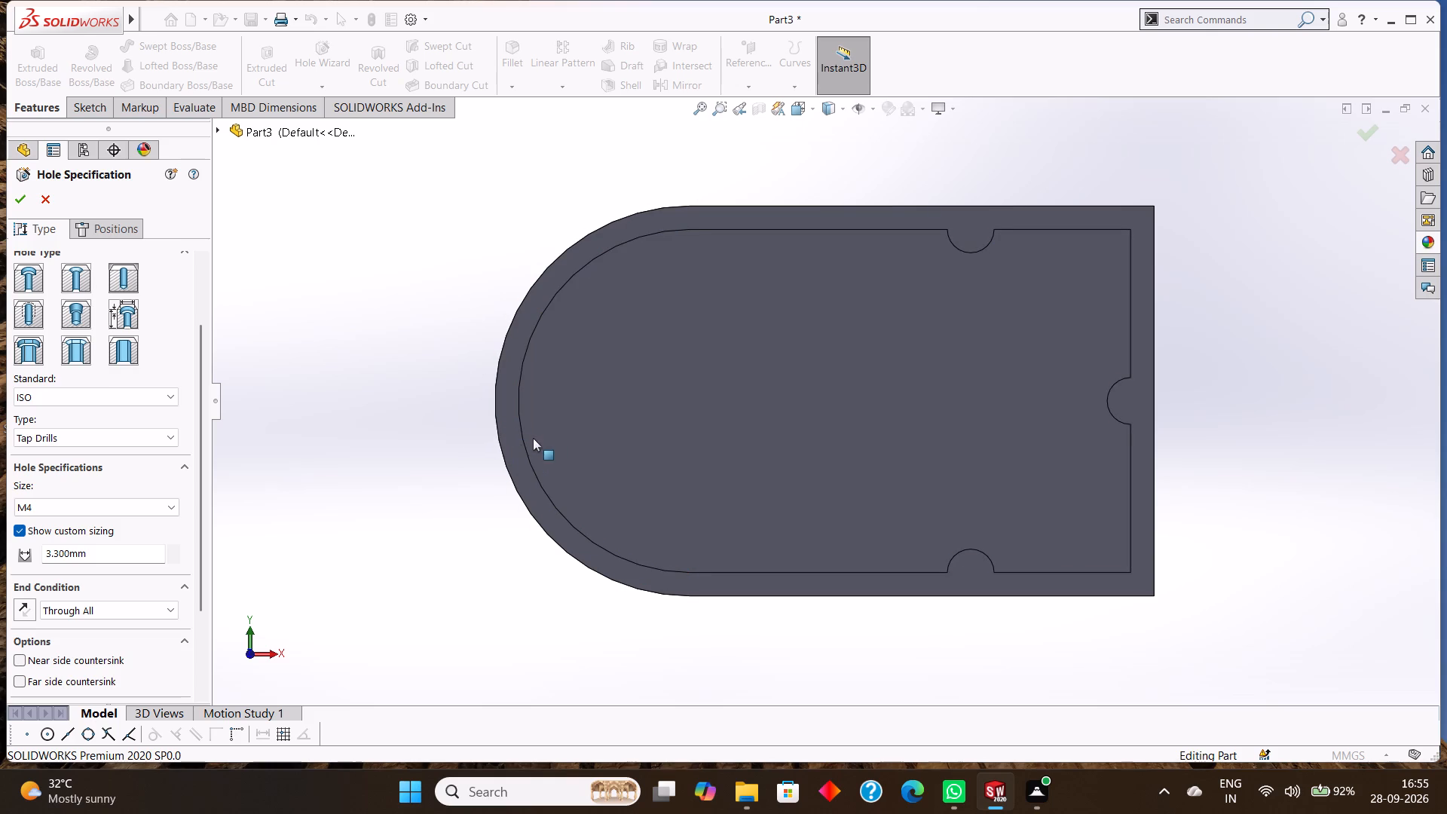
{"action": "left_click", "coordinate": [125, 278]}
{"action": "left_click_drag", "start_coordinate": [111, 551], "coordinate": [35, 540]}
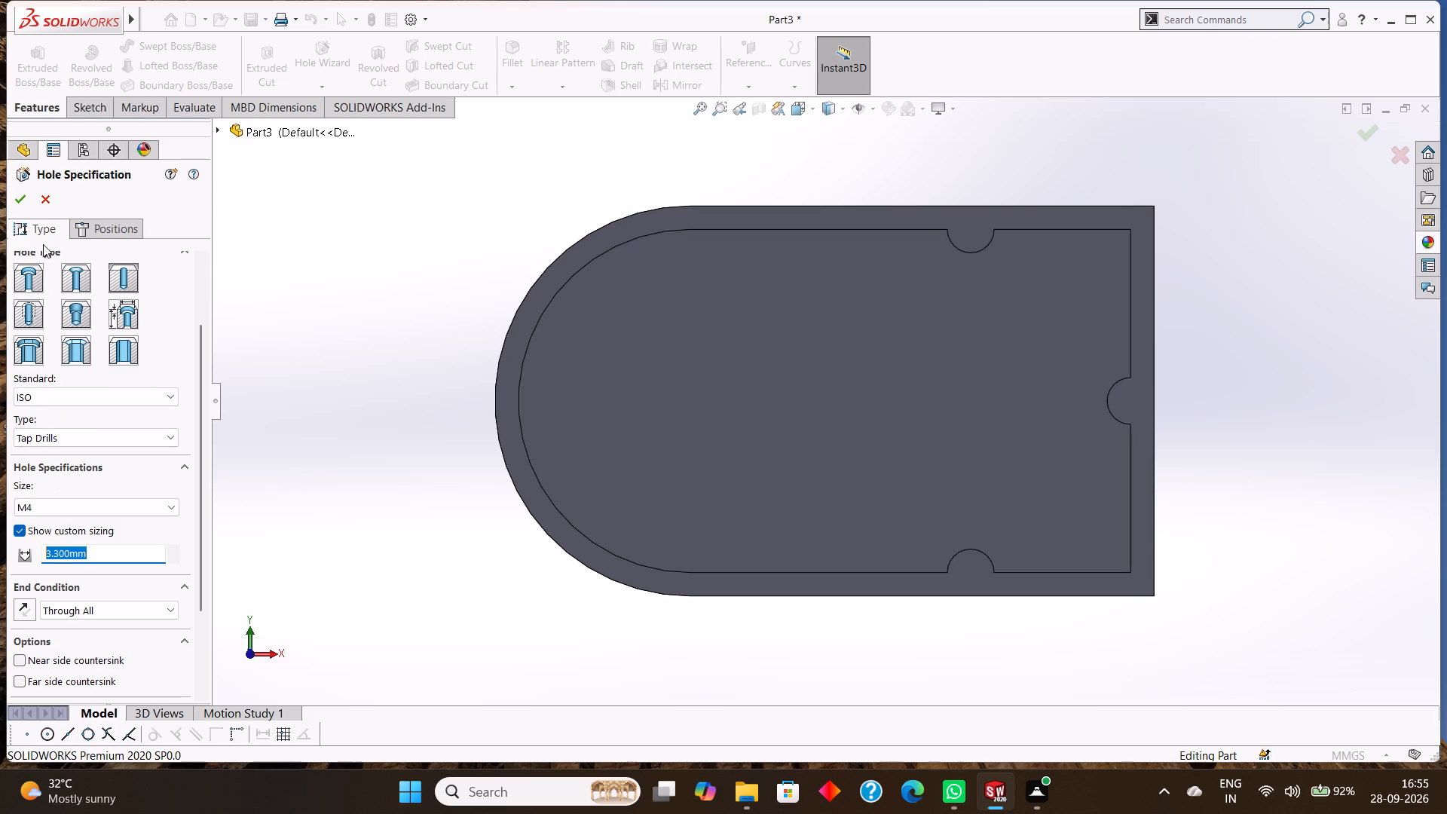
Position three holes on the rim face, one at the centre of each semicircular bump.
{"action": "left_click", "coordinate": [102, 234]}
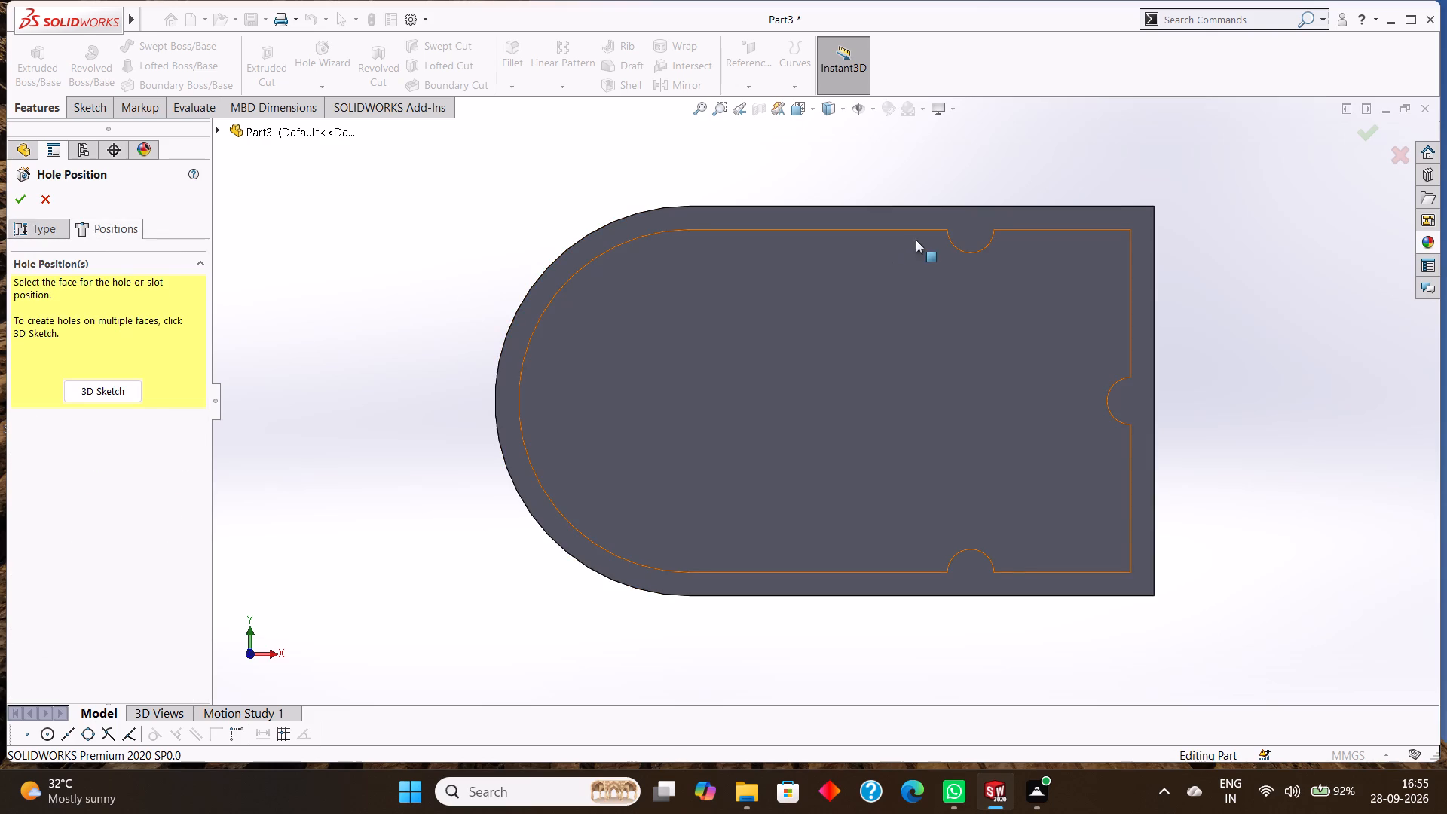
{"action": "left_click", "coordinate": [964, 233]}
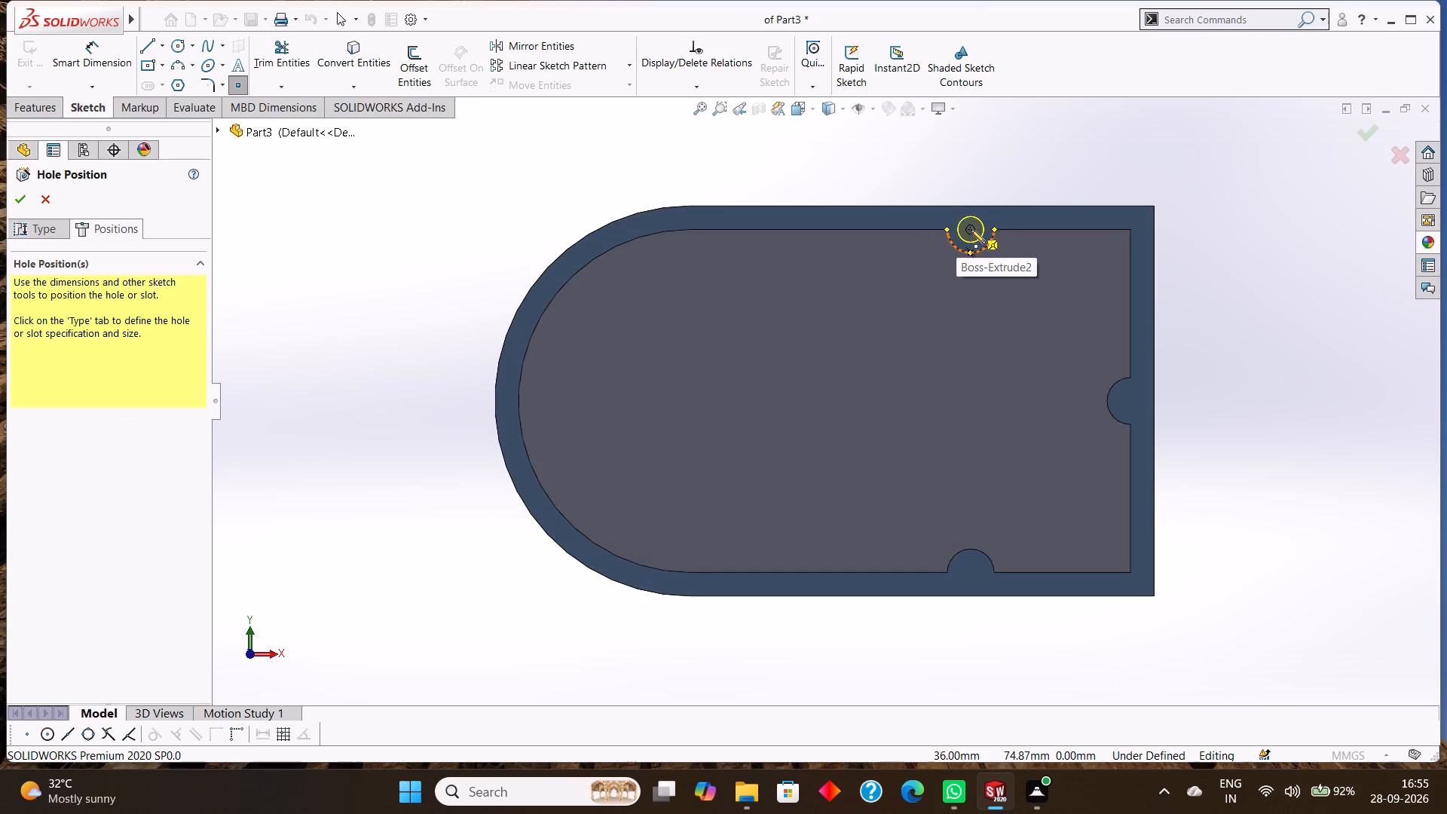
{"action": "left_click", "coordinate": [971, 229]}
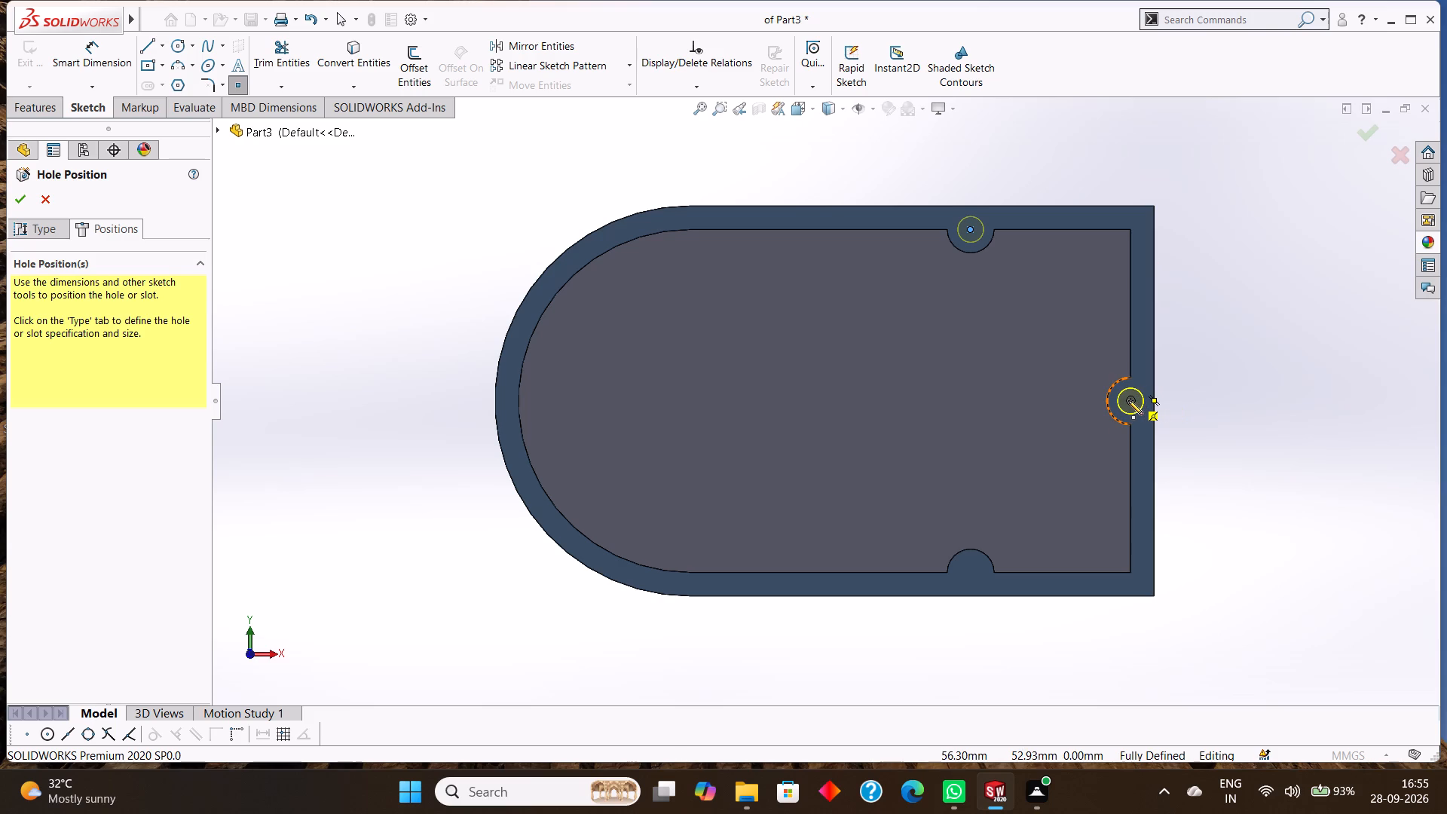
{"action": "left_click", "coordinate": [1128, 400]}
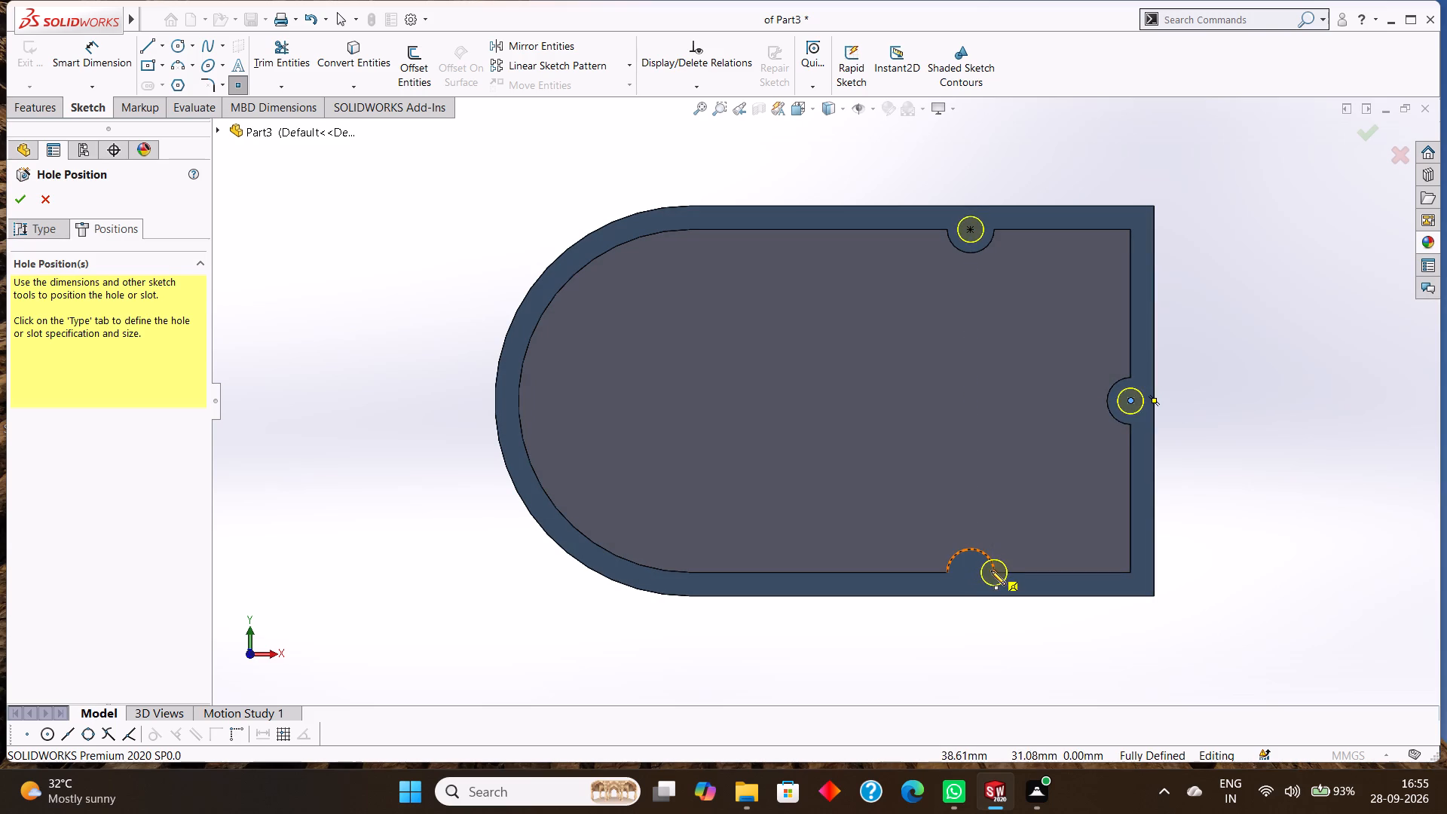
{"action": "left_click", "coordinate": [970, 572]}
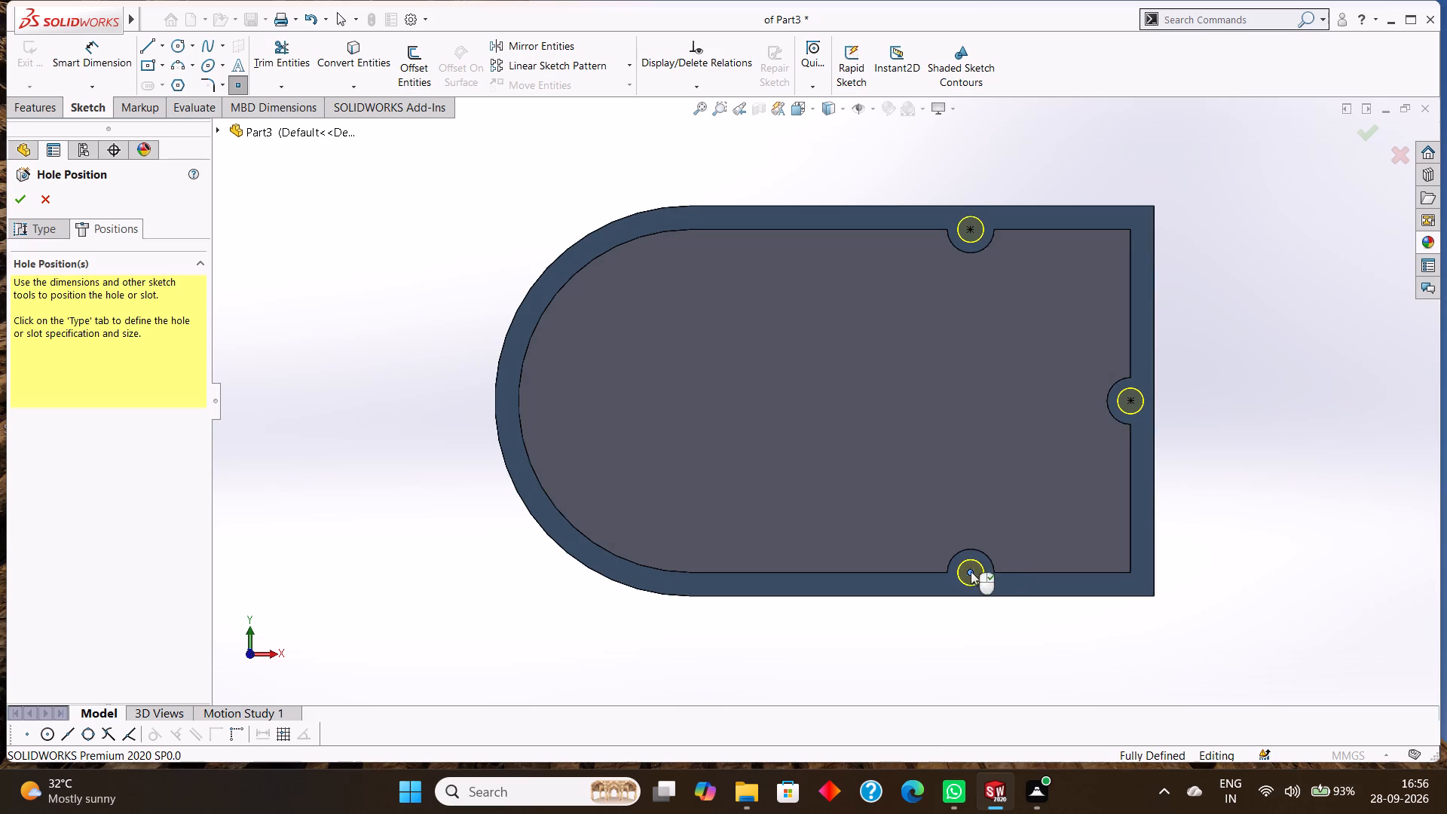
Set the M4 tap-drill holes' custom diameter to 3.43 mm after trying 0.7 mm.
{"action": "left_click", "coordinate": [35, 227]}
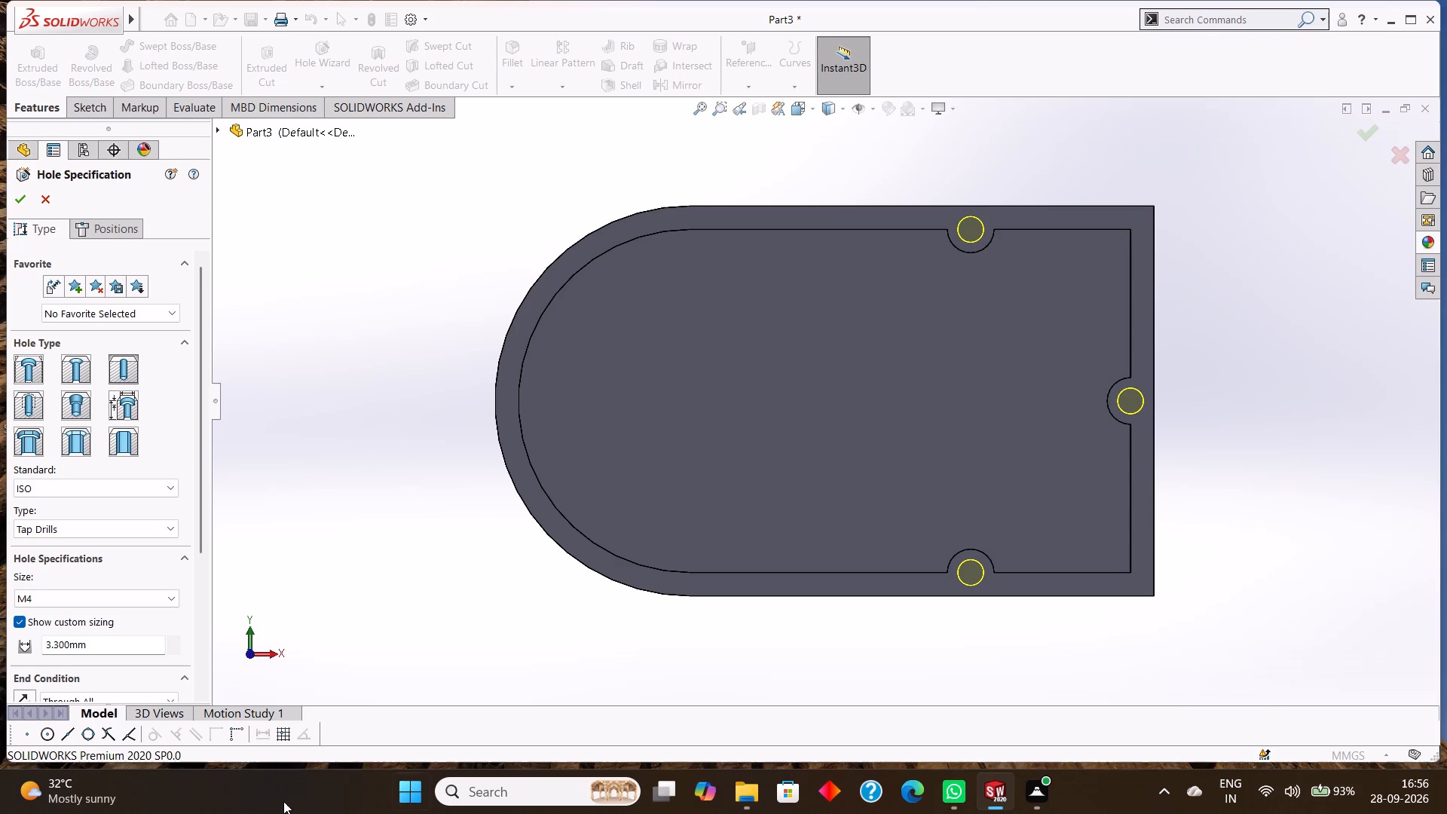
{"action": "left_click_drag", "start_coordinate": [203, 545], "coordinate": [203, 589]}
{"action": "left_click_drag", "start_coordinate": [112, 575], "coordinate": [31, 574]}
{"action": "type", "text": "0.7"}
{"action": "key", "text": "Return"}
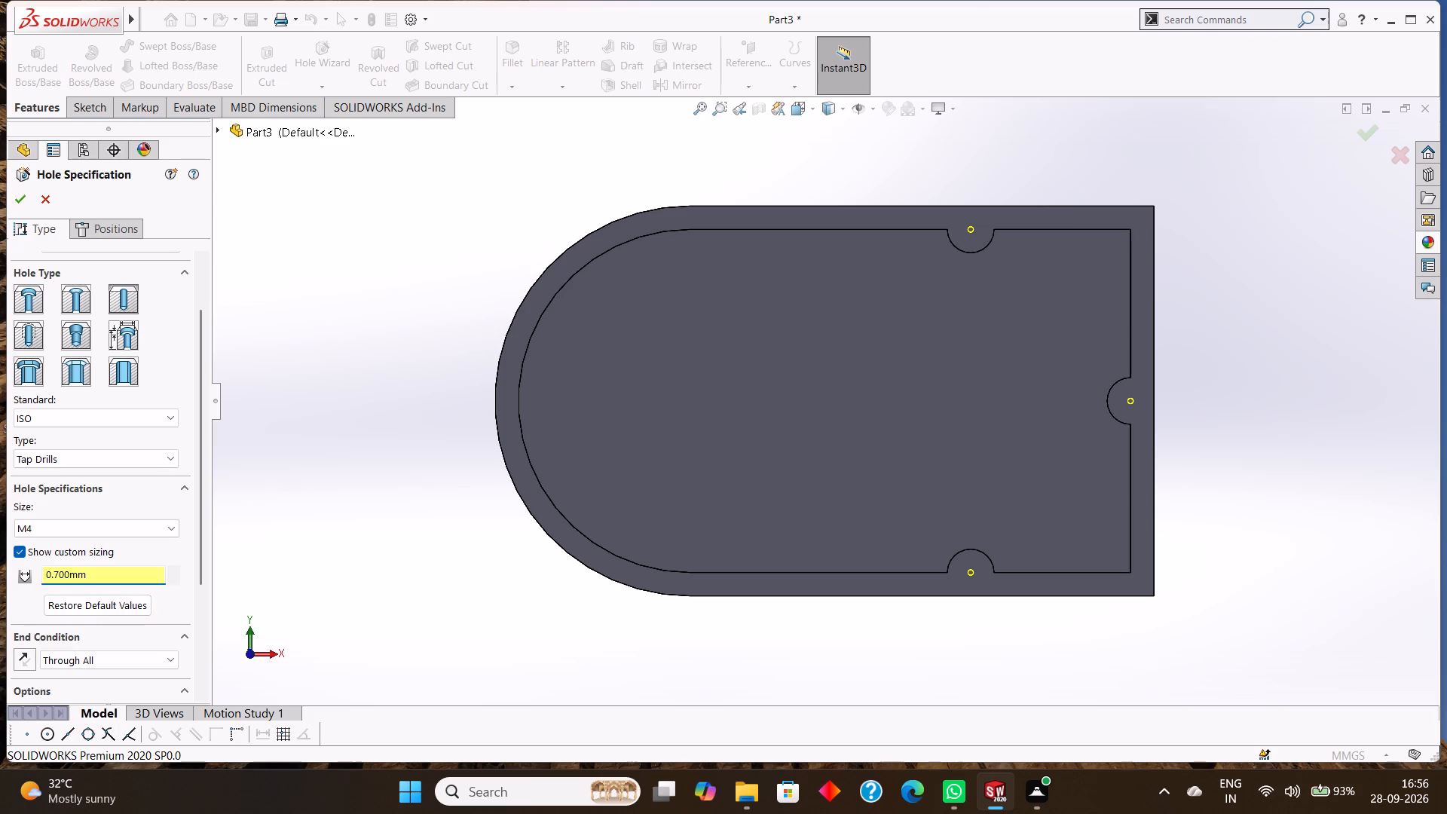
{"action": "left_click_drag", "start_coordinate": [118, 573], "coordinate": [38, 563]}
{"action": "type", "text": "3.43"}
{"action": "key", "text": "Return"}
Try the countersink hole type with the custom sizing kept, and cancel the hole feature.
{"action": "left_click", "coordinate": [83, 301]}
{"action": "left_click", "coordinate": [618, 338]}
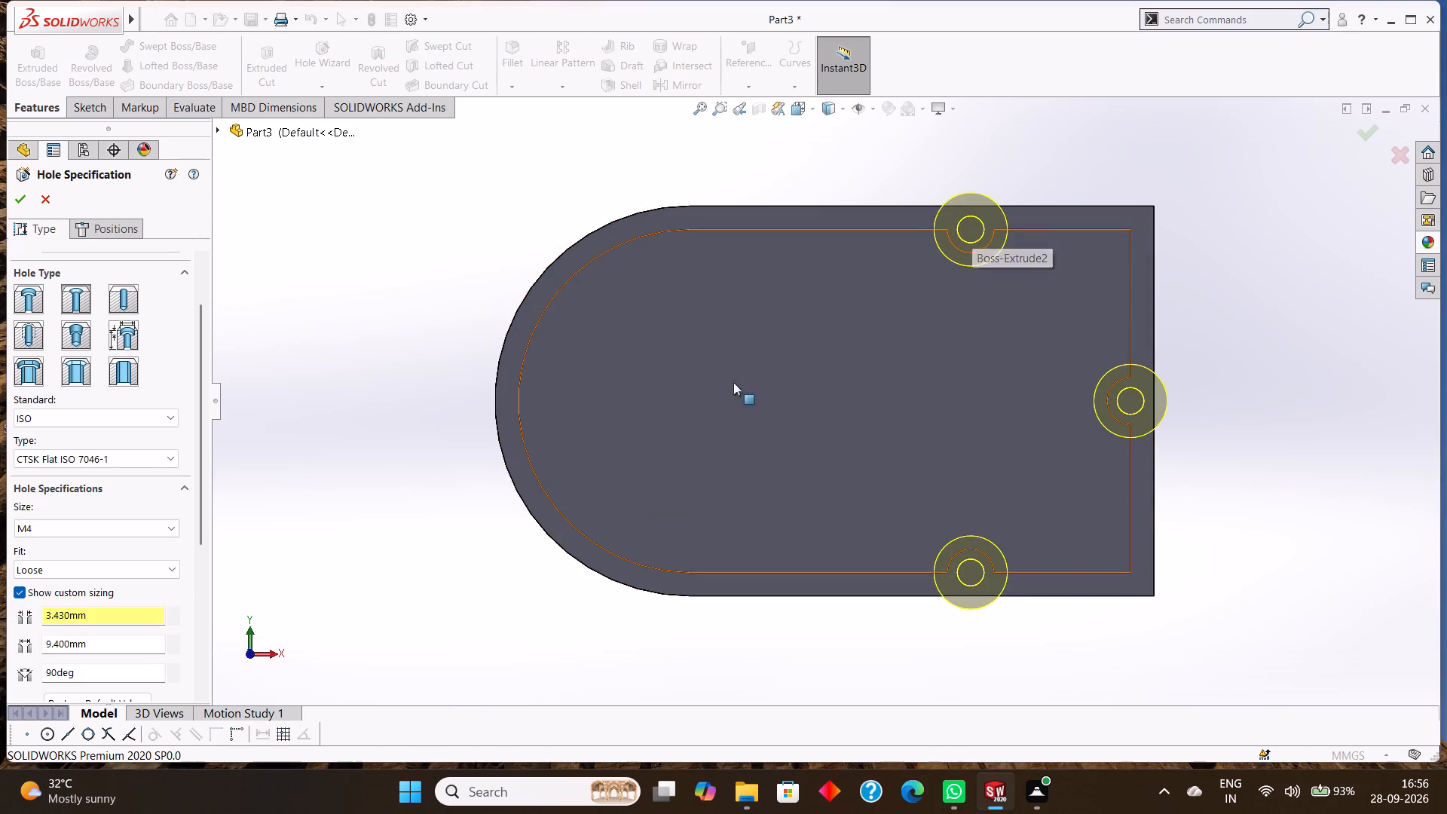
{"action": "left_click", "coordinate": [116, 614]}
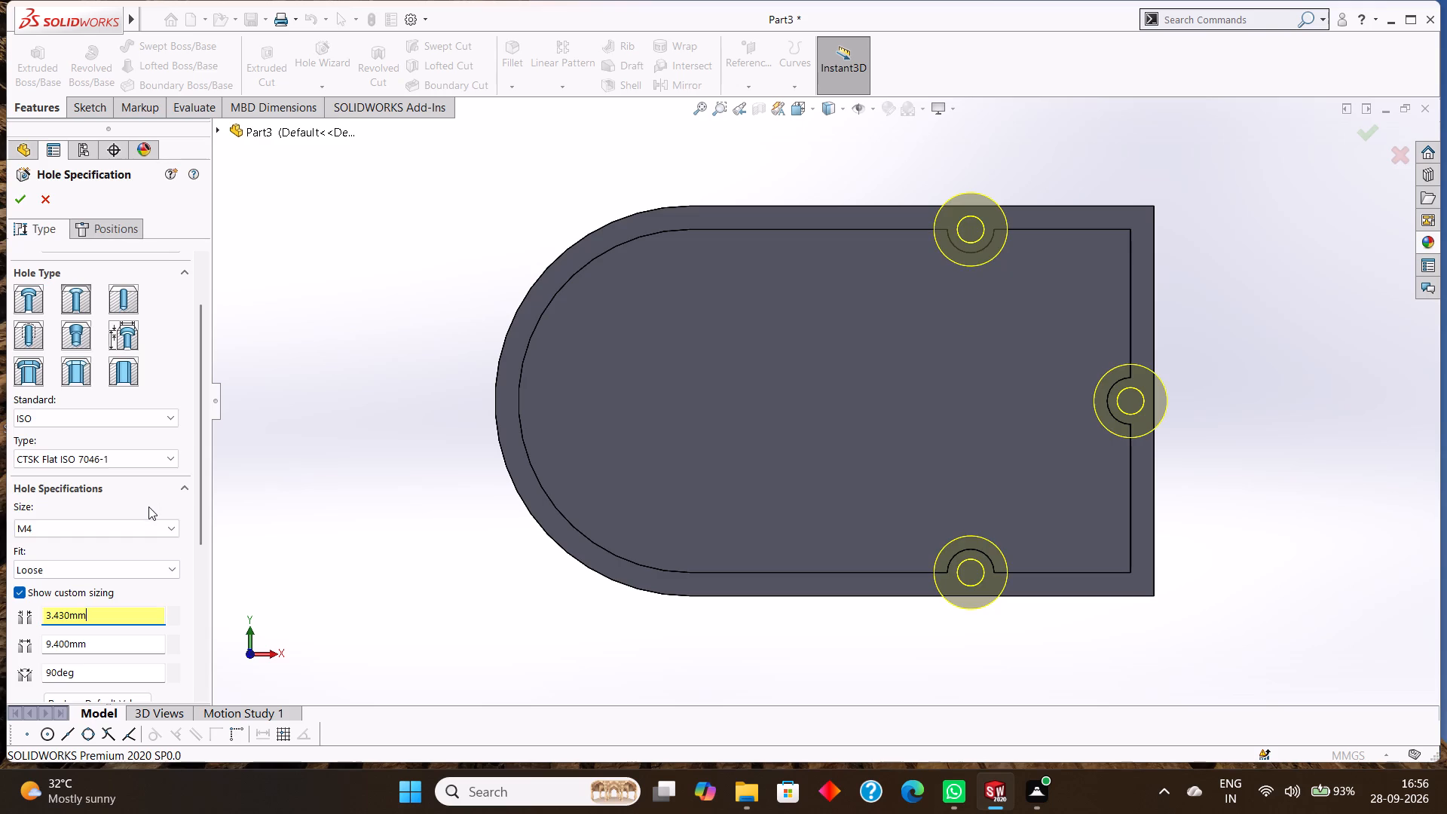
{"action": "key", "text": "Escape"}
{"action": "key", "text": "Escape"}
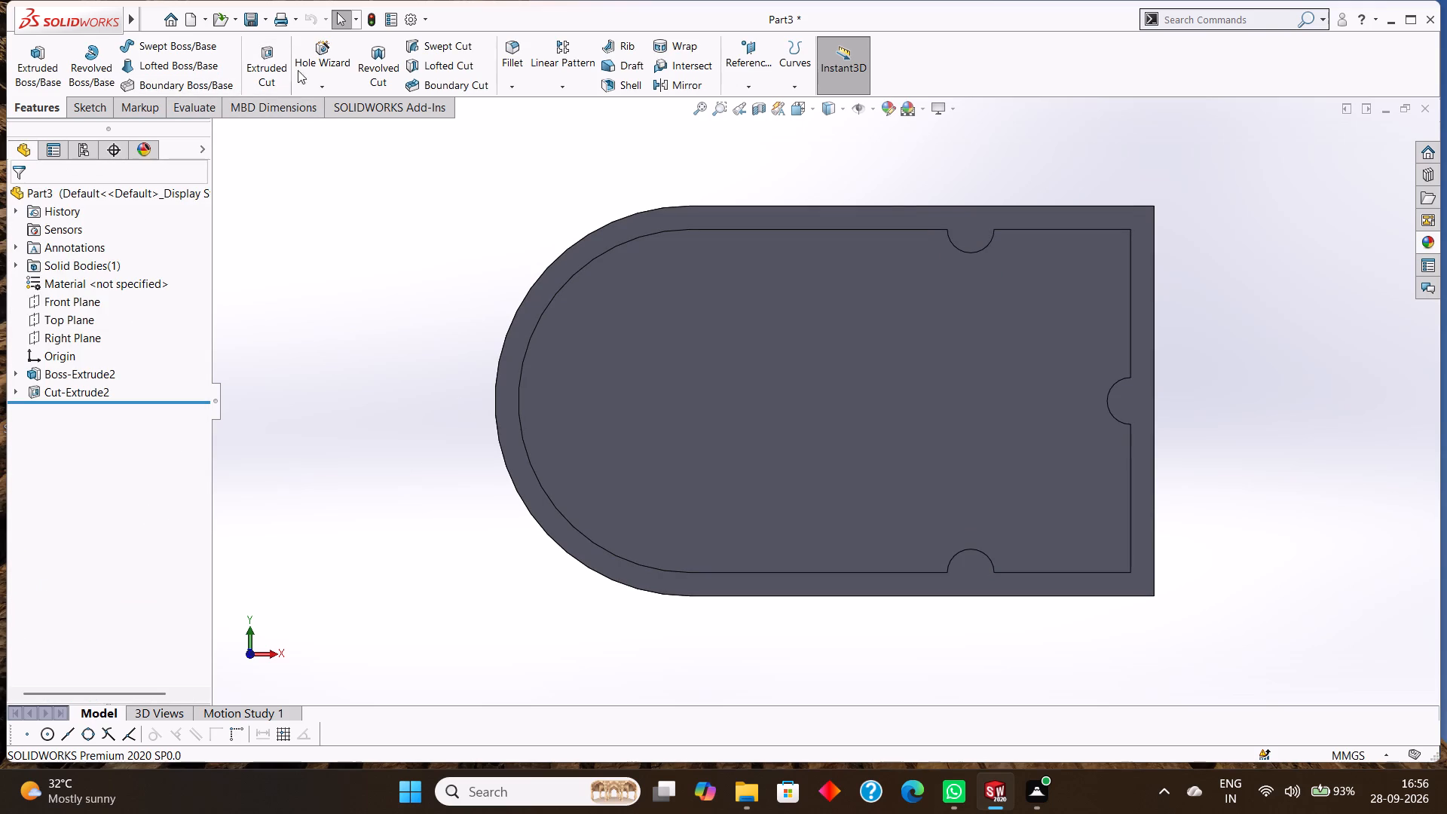
Restart the Hole Wizard with an ISO straight tap, Bottoming Tapped Hole, M4, resetting custom sizing to default values.
{"action": "left_click", "coordinate": [318, 85]}
{"action": "left_click", "coordinate": [338, 100]}
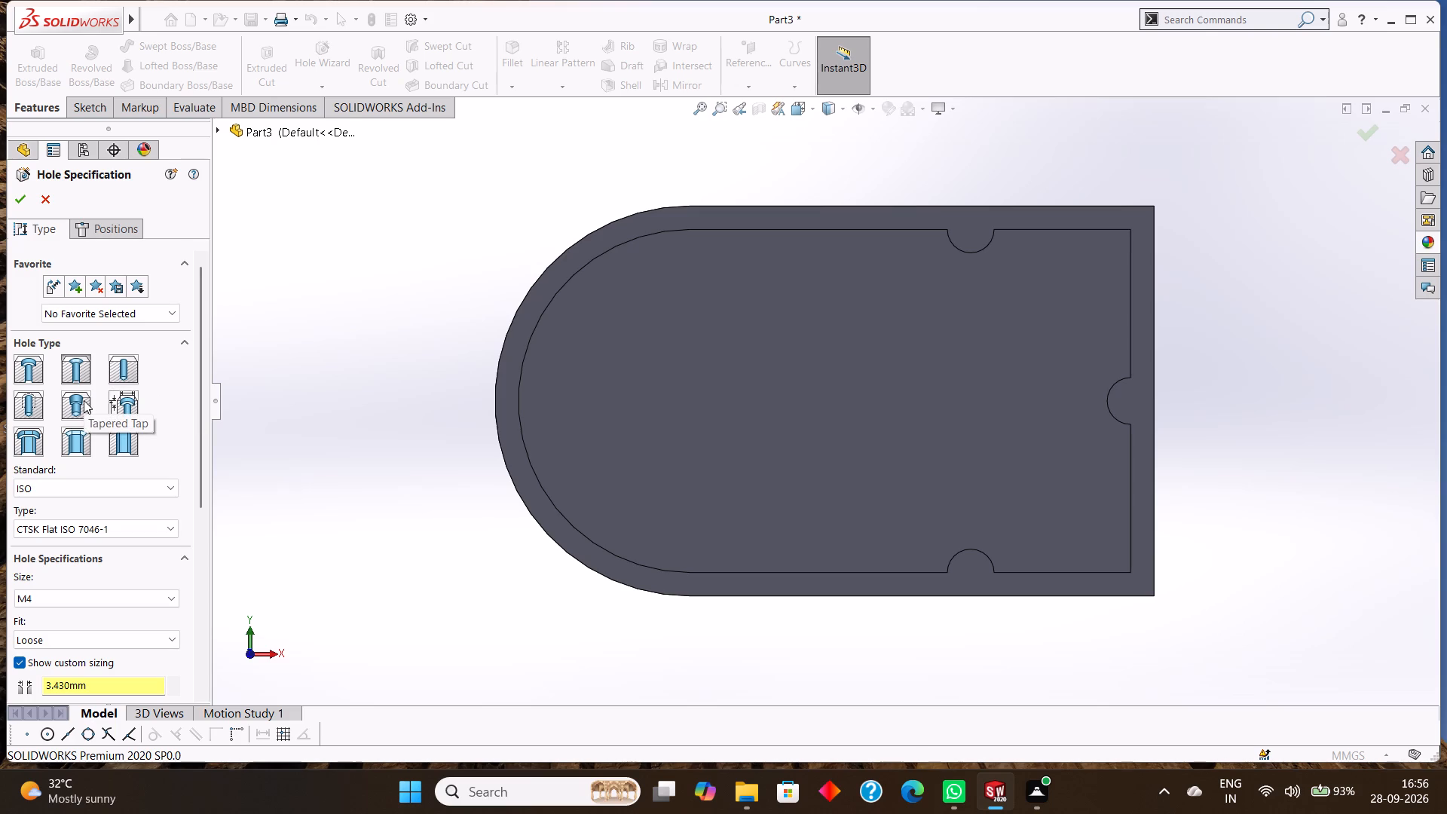
{"action": "left_click", "coordinate": [34, 400]}
{"action": "left_click", "coordinate": [572, 397]}
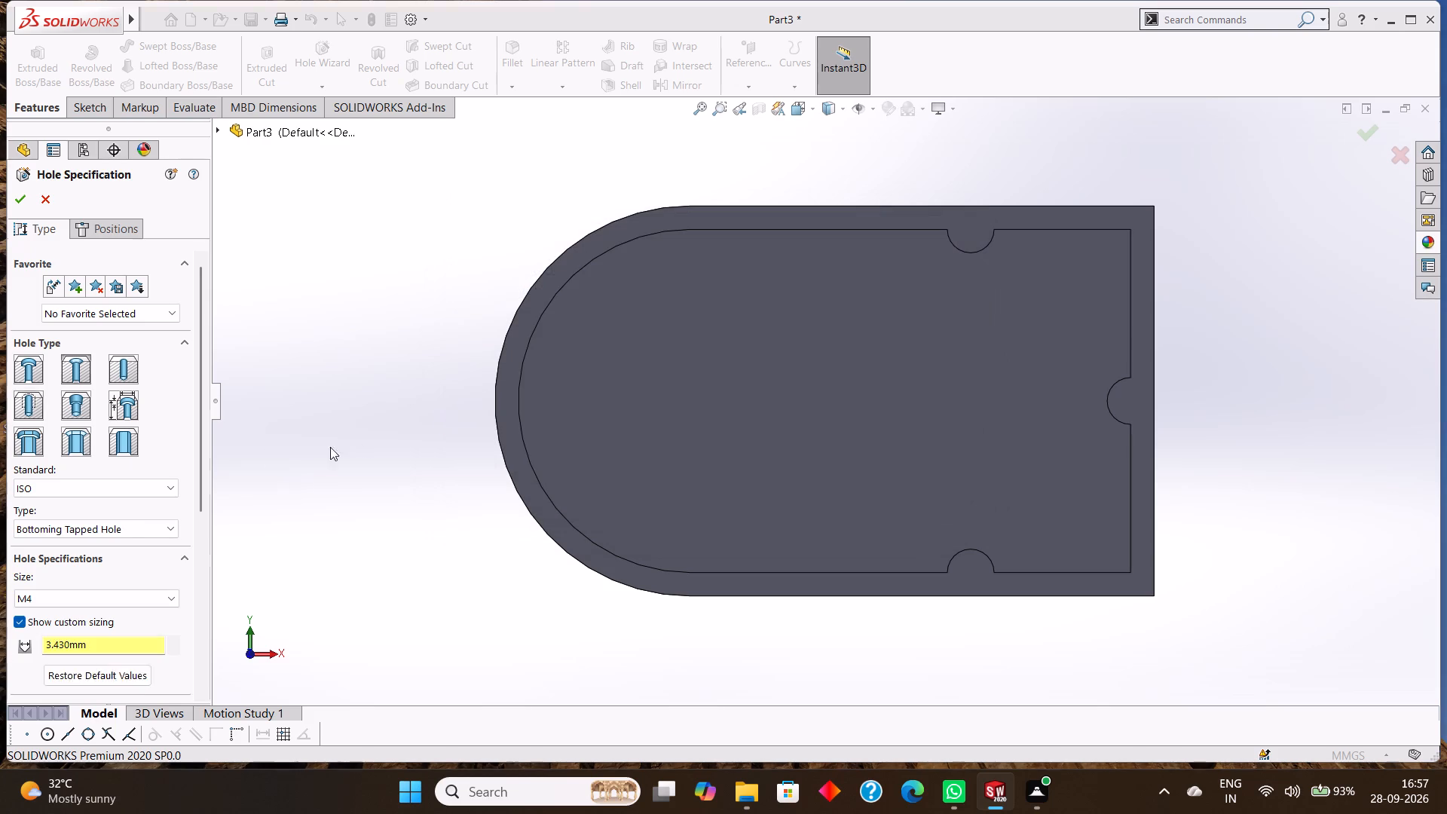
Examine the tapped hole's type, size, end condition, thread and option settings.
{"action": "left_click_drag", "start_coordinate": [200, 399], "coordinate": [204, 447]}
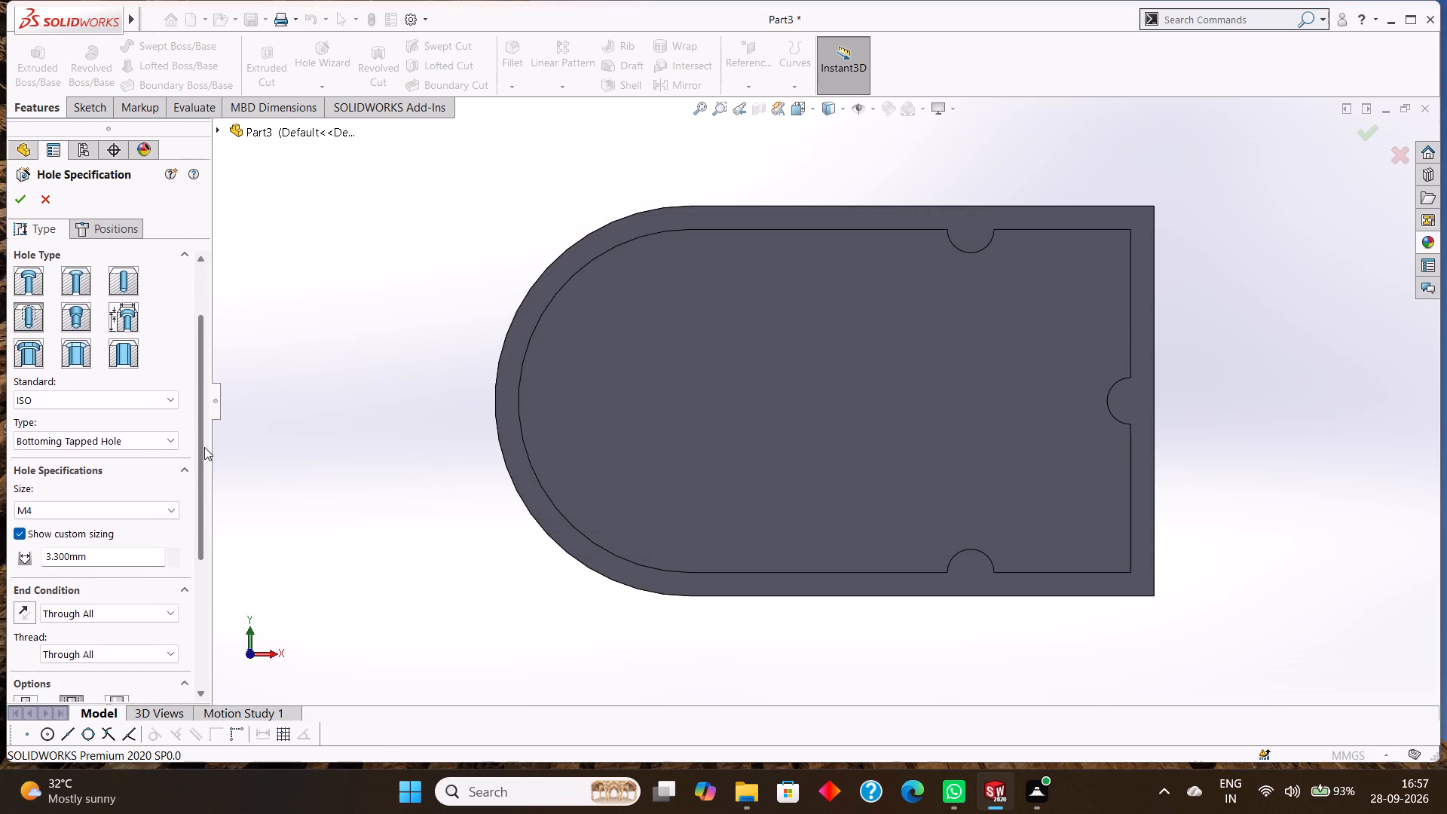
{"action": "left_click_drag", "start_coordinate": [204, 447], "coordinate": [207, 464]}
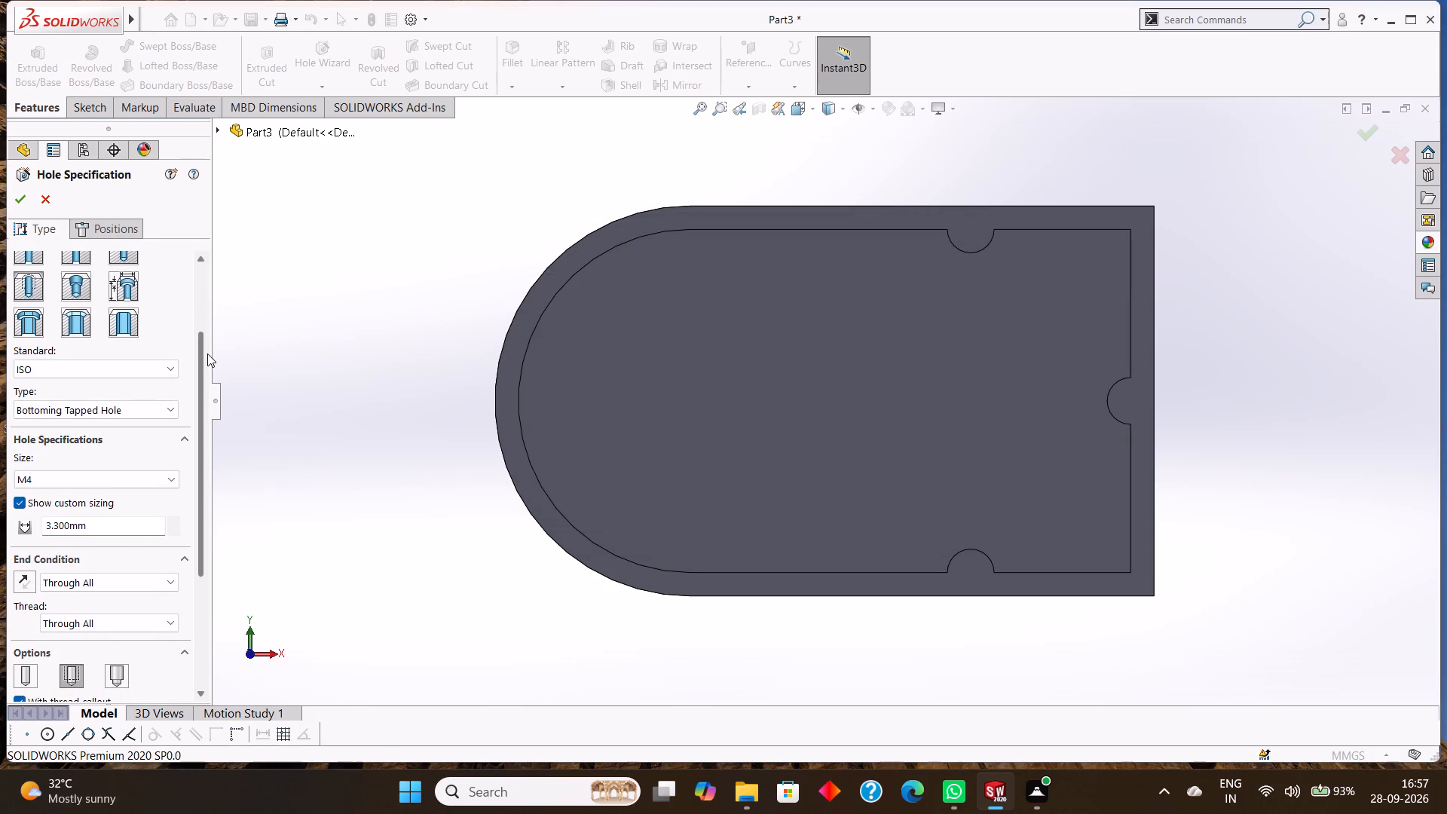
{"action": "left_click_drag", "start_coordinate": [202, 349], "coordinate": [203, 303]}
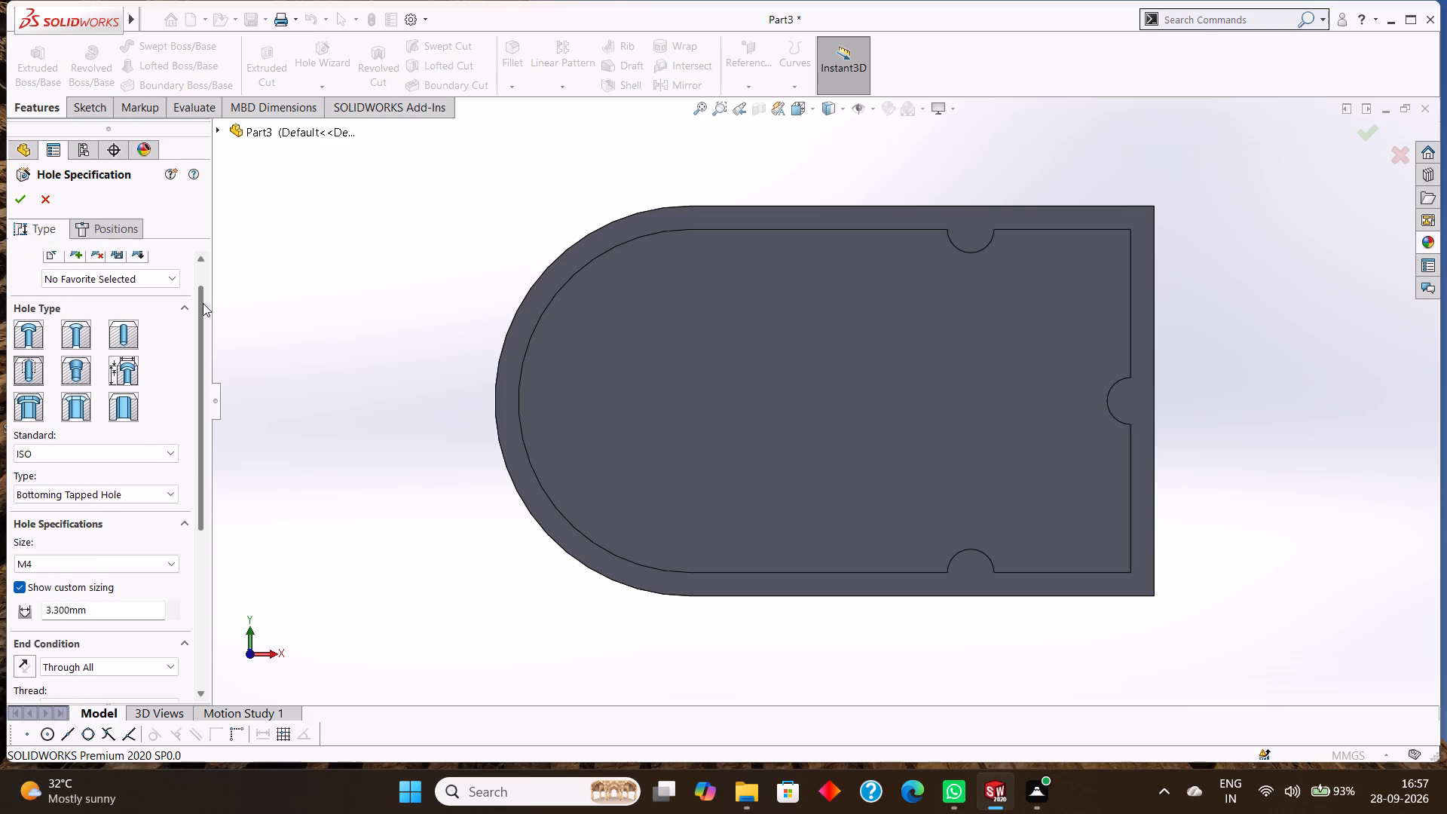
{"action": "left_click_drag", "start_coordinate": [203, 303], "coordinate": [203, 308]}
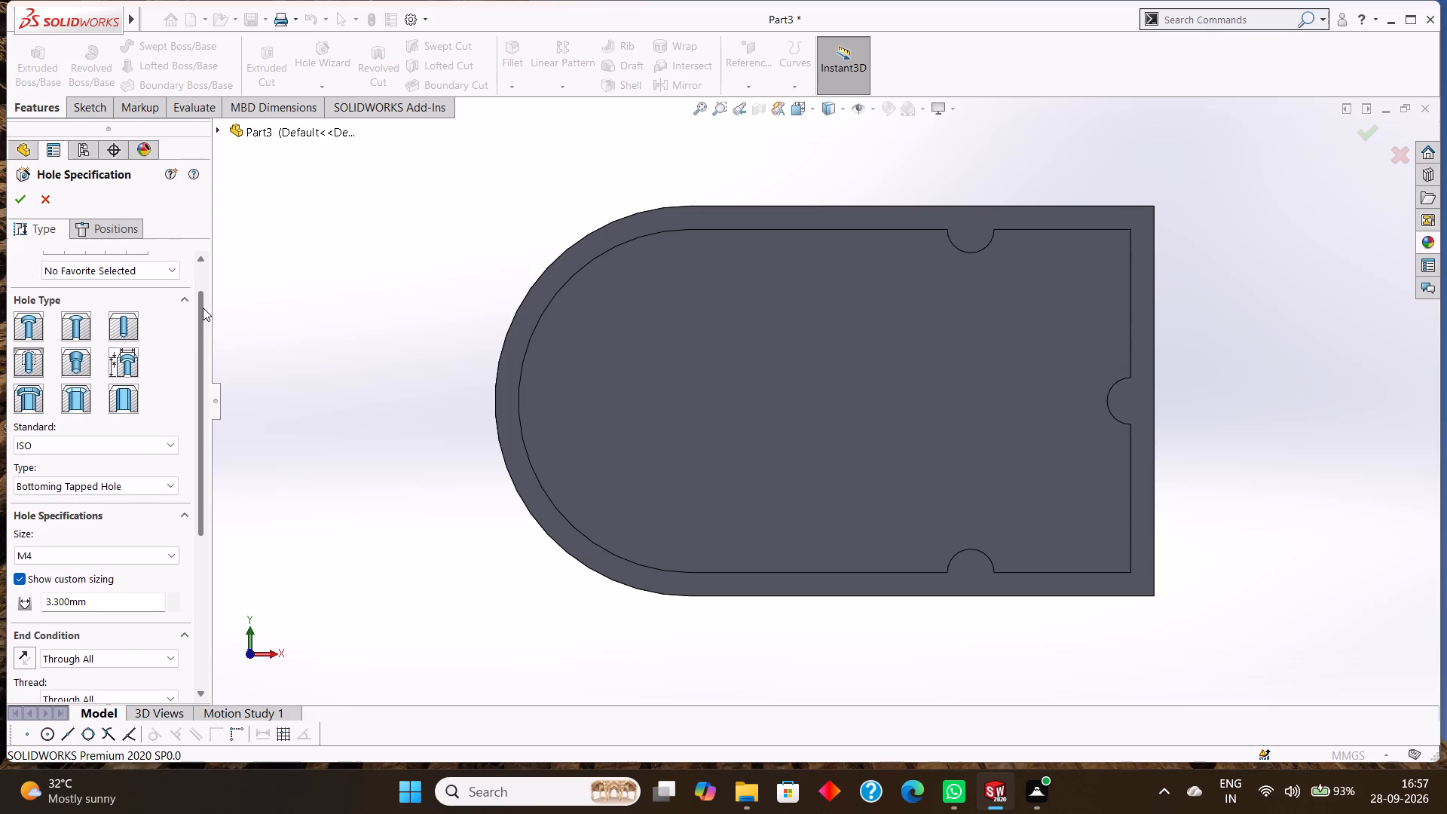
{"action": "left_click_drag", "start_coordinate": [203, 308], "coordinate": [202, 303]}
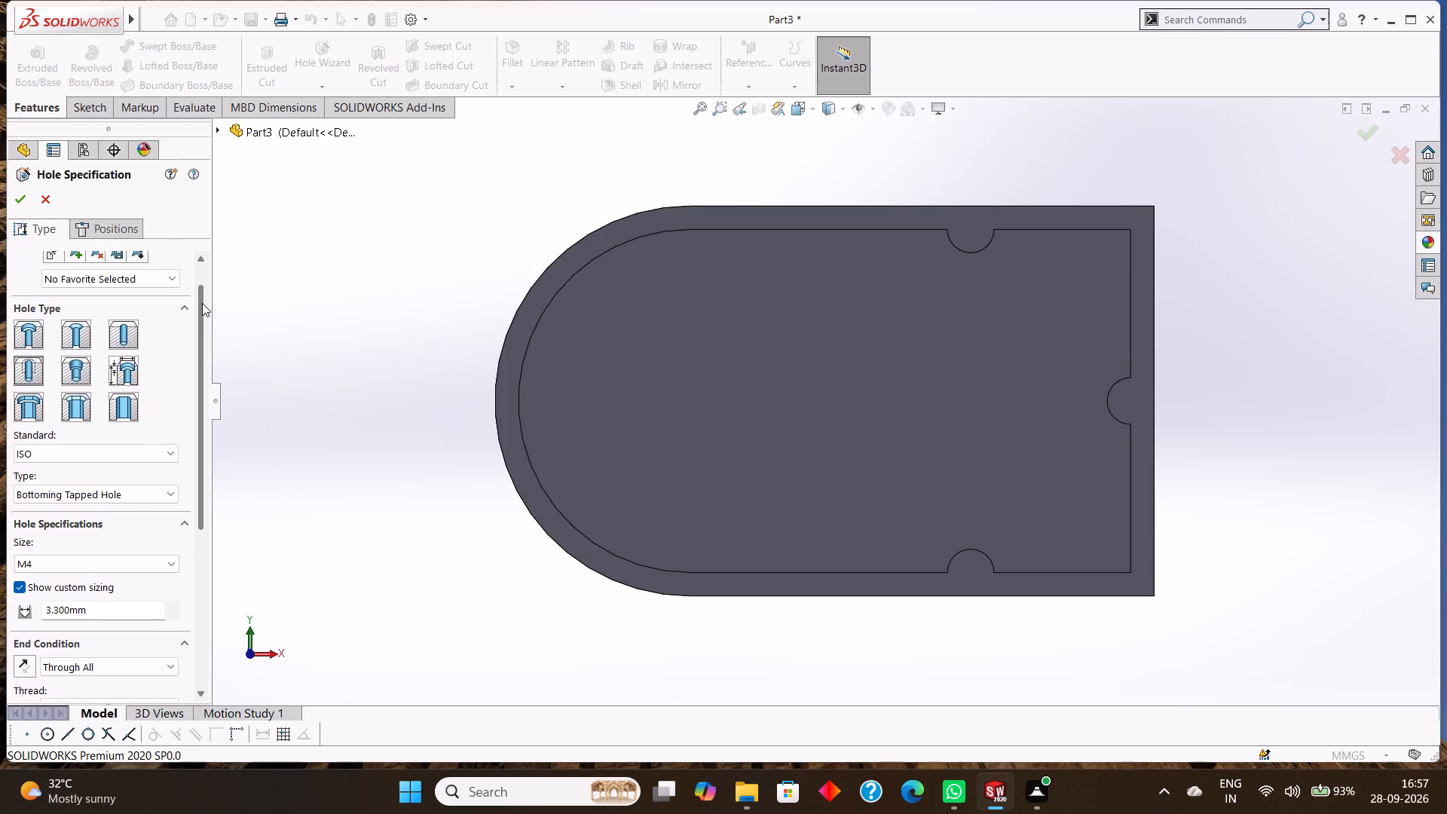
{"action": "left_click_drag", "start_coordinate": [202, 303], "coordinate": [200, 290]}
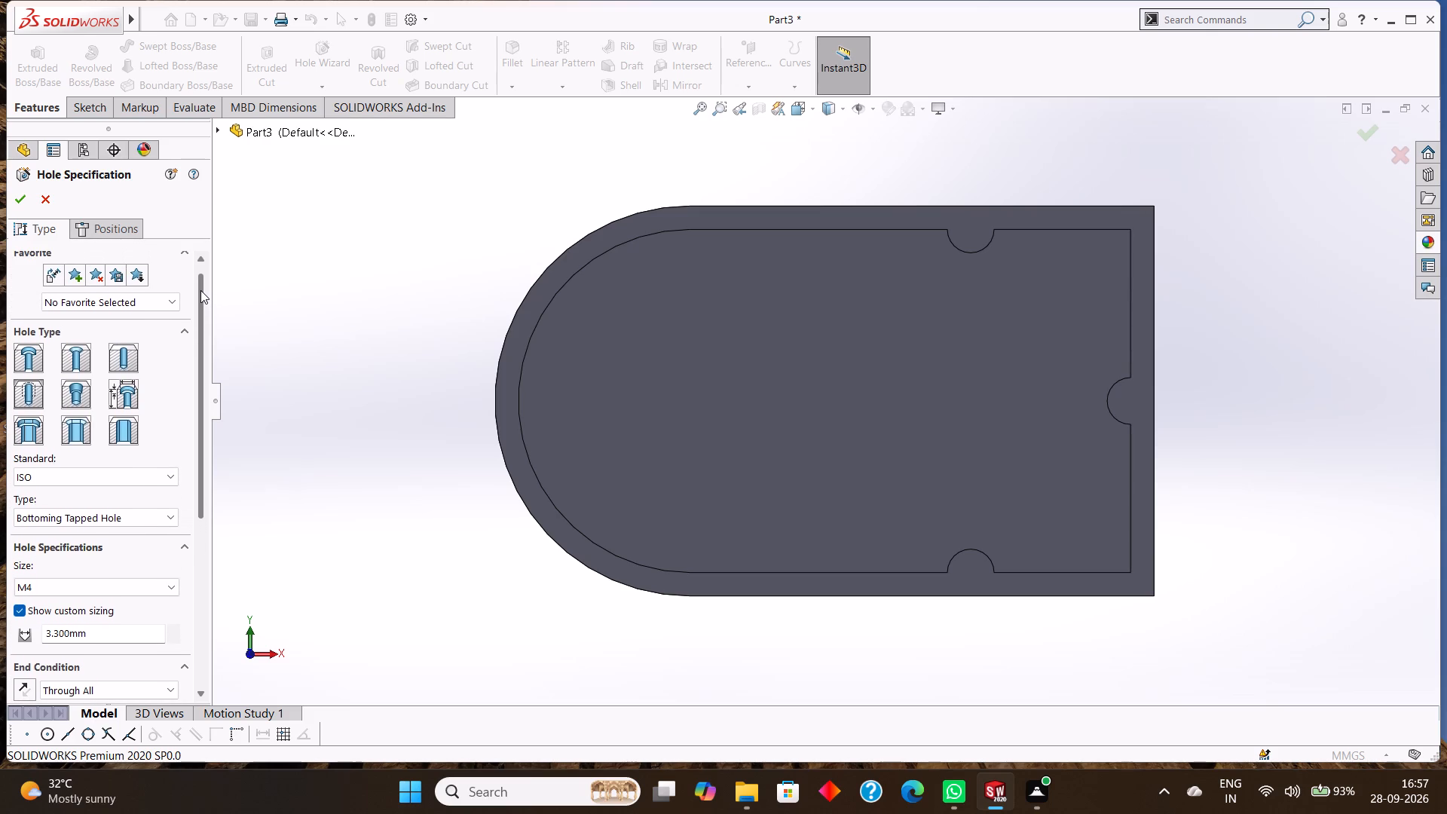
{"action": "left_click_drag", "start_coordinate": [200, 290], "coordinate": [200, 284]}
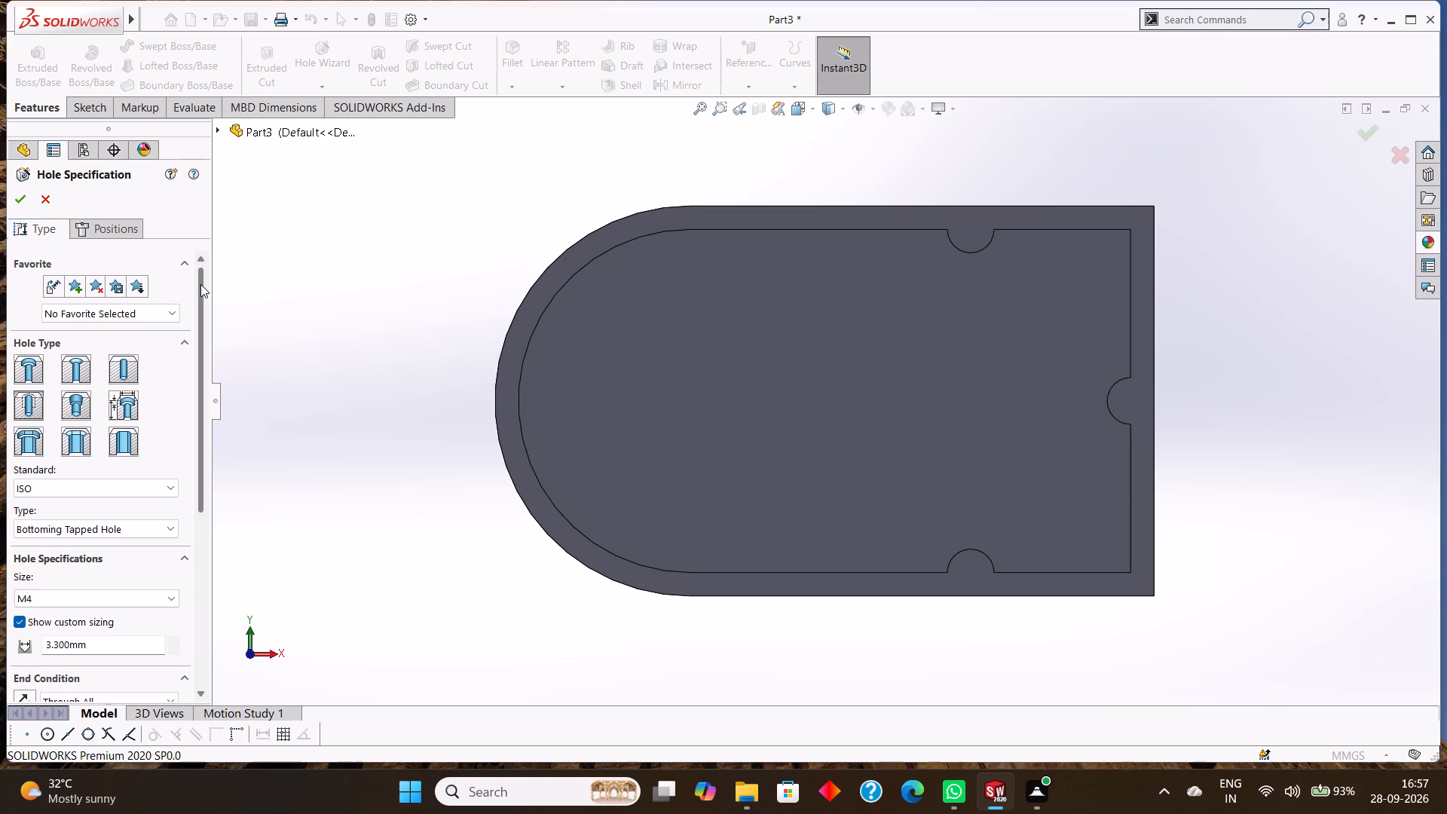
{"action": "left_click_drag", "start_coordinate": [200, 284], "coordinate": [198, 269]}
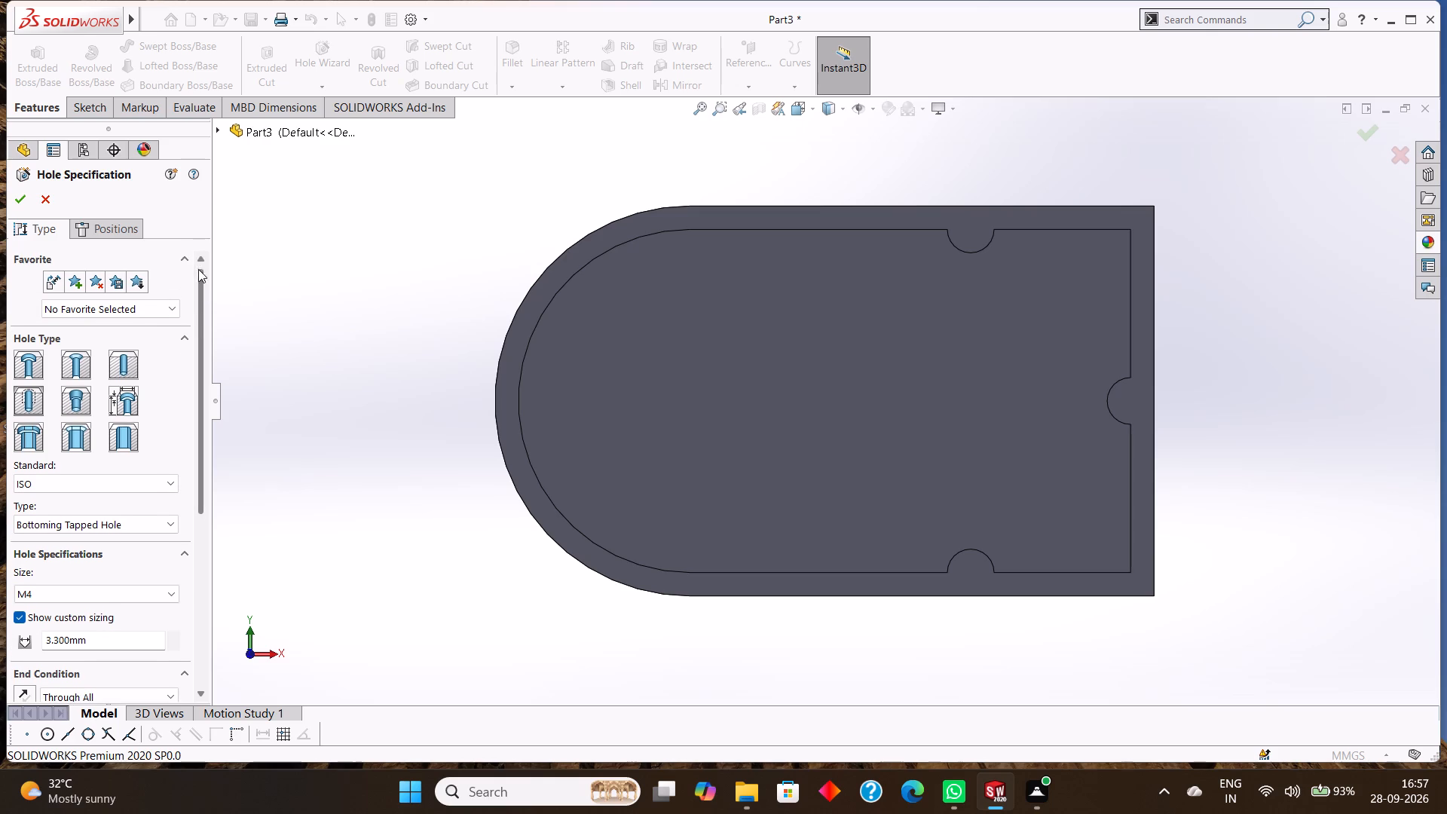
{"action": "left_click_drag", "start_coordinate": [198, 269], "coordinate": [214, 301]}
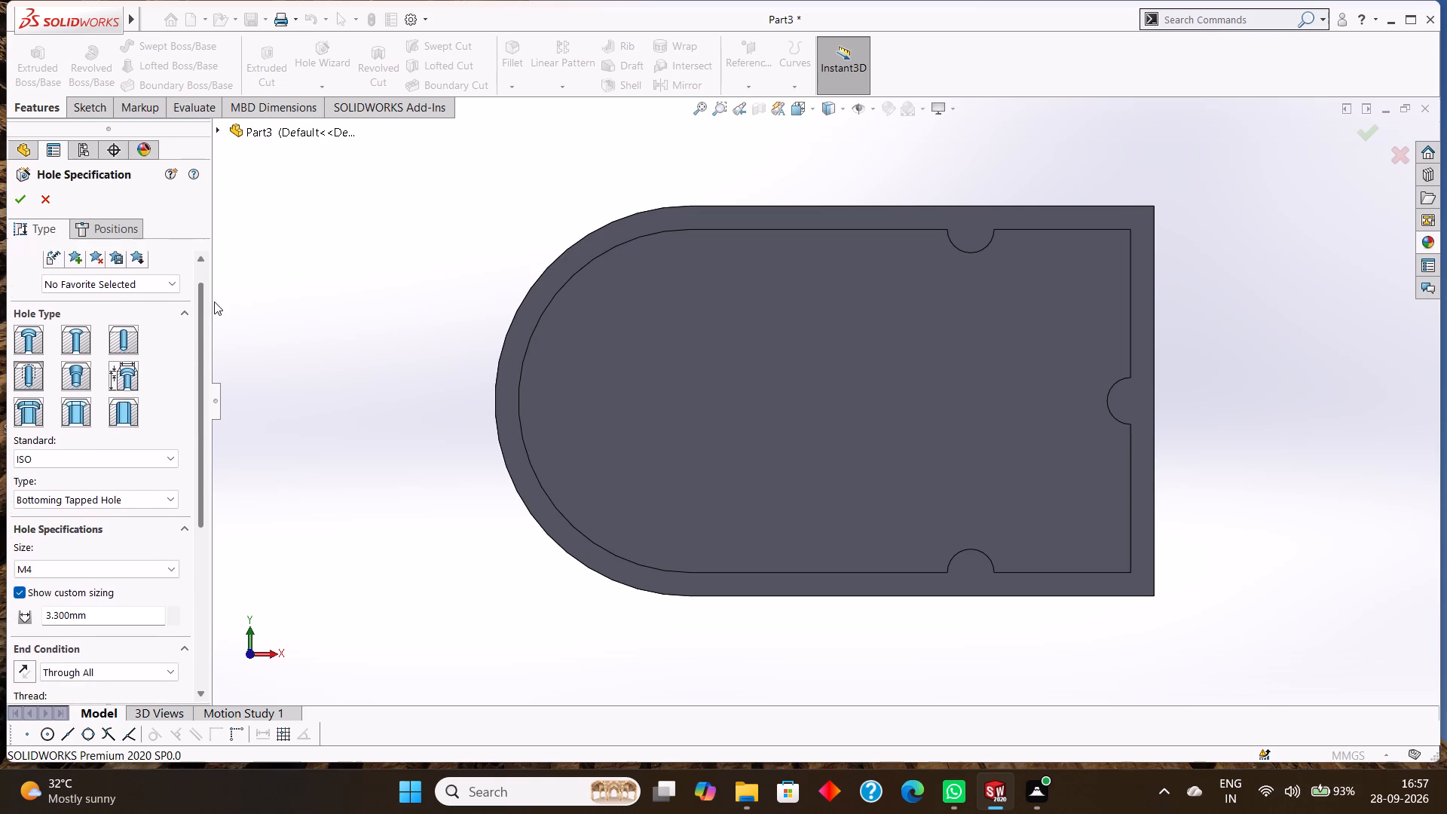
{"action": "left_click_drag", "start_coordinate": [214, 301], "coordinate": [218, 289]}
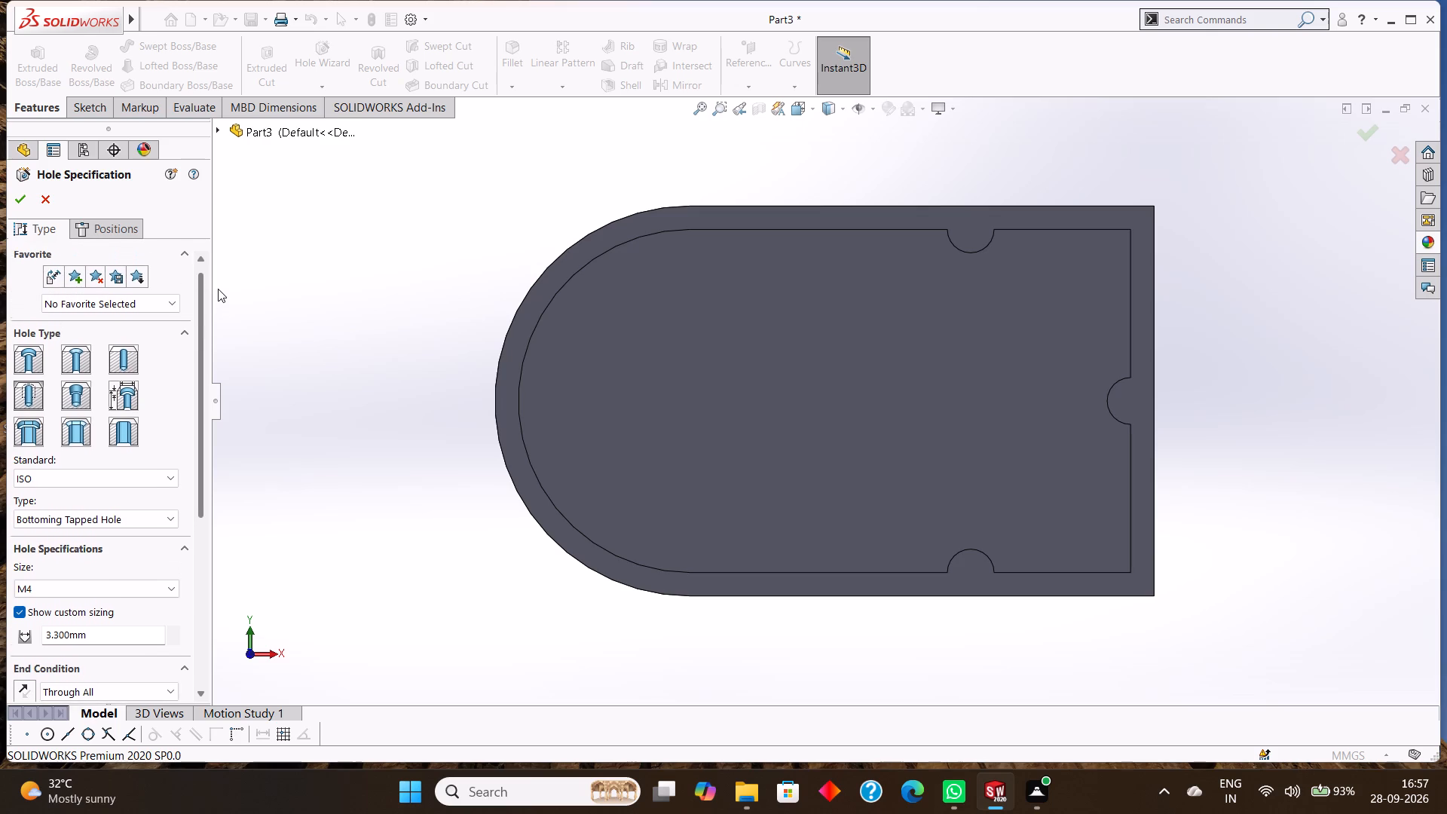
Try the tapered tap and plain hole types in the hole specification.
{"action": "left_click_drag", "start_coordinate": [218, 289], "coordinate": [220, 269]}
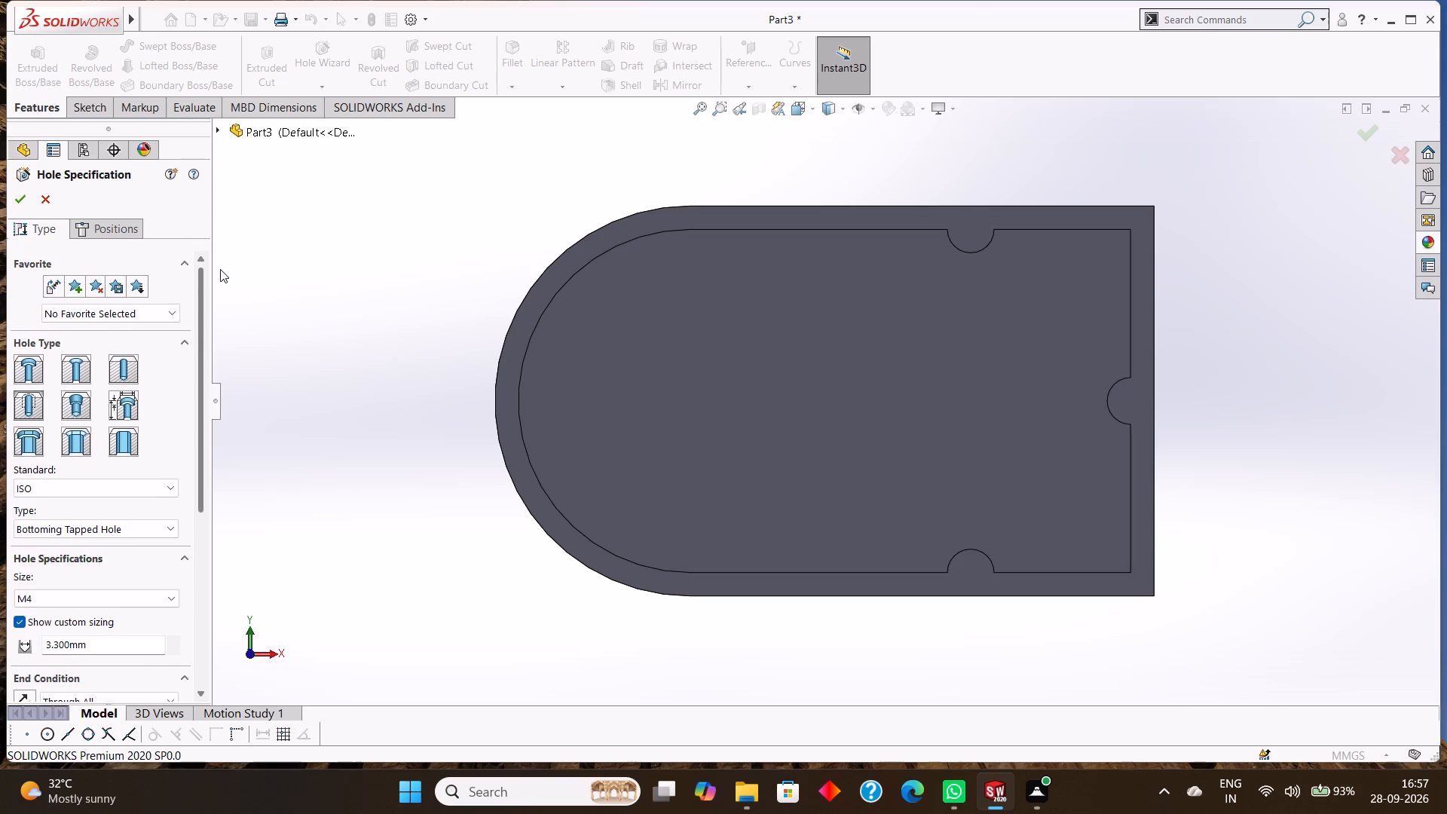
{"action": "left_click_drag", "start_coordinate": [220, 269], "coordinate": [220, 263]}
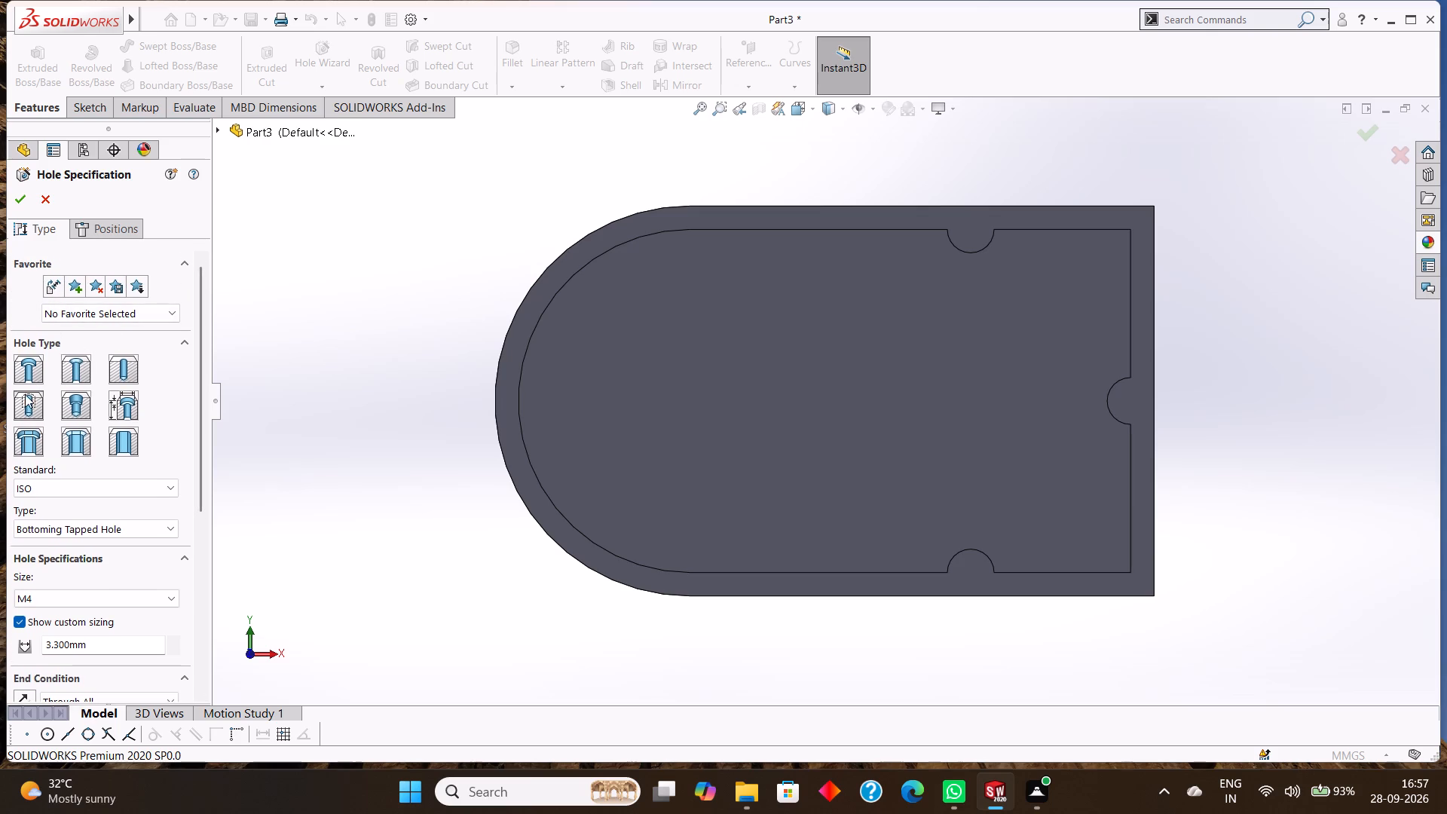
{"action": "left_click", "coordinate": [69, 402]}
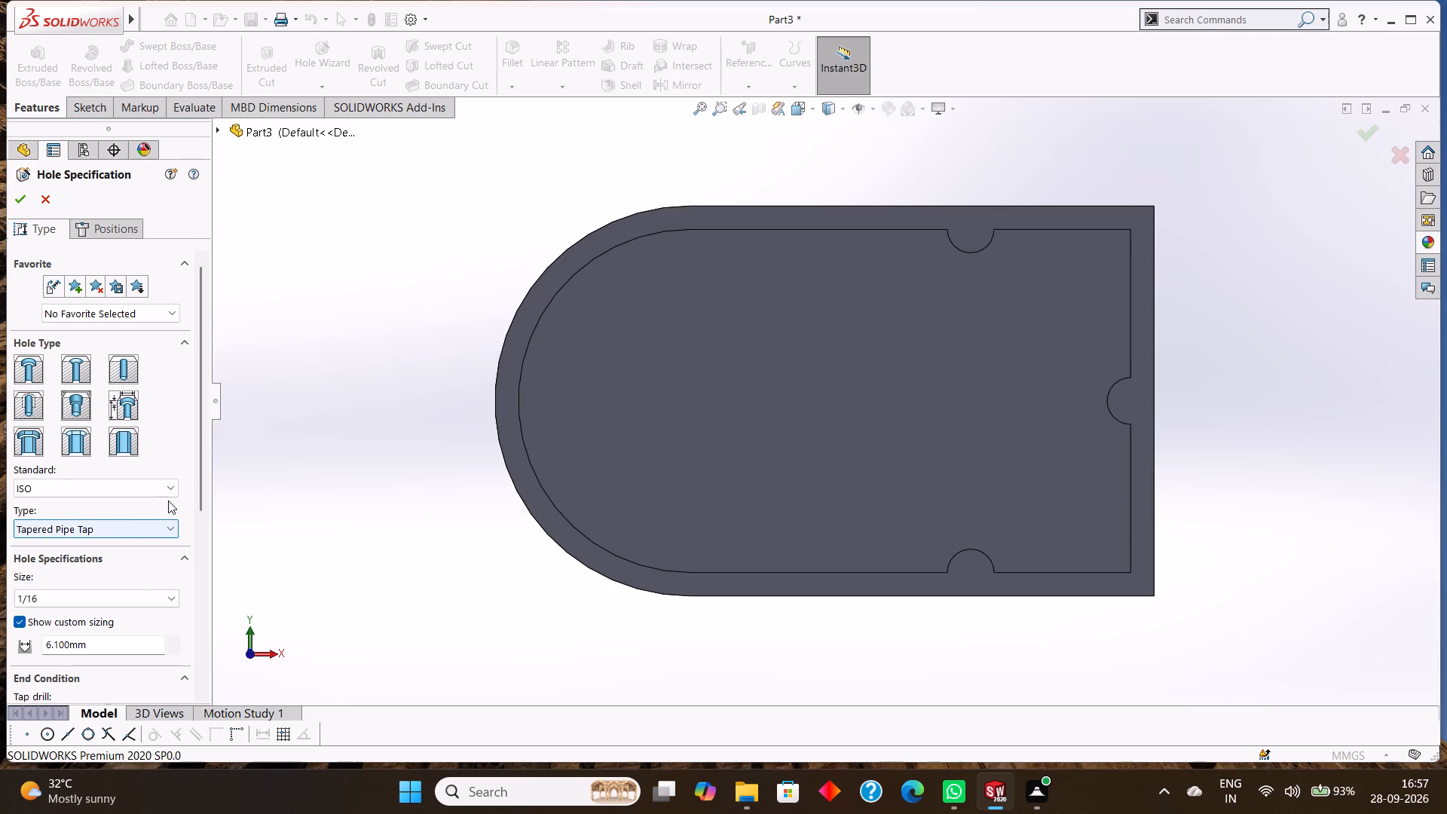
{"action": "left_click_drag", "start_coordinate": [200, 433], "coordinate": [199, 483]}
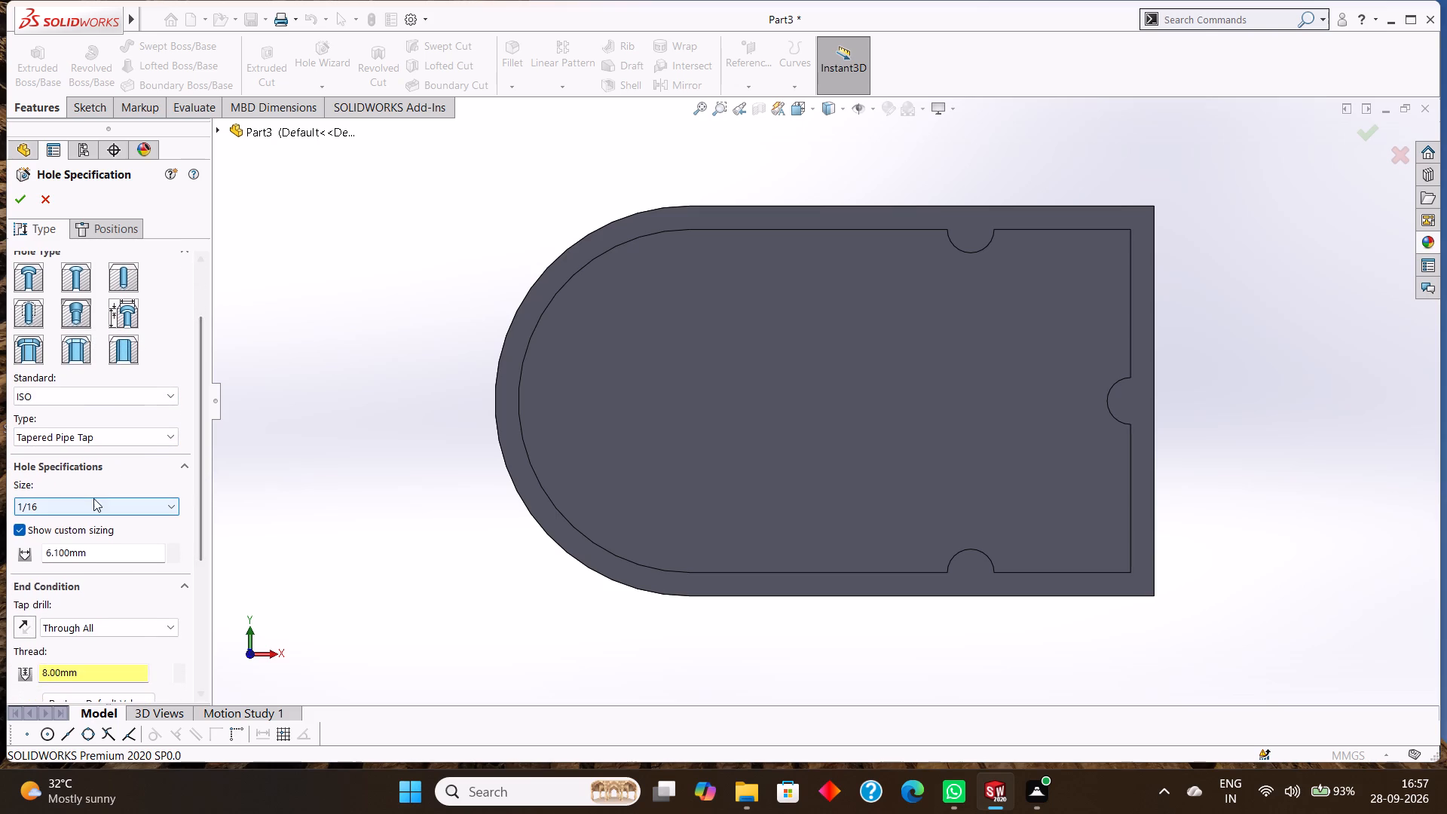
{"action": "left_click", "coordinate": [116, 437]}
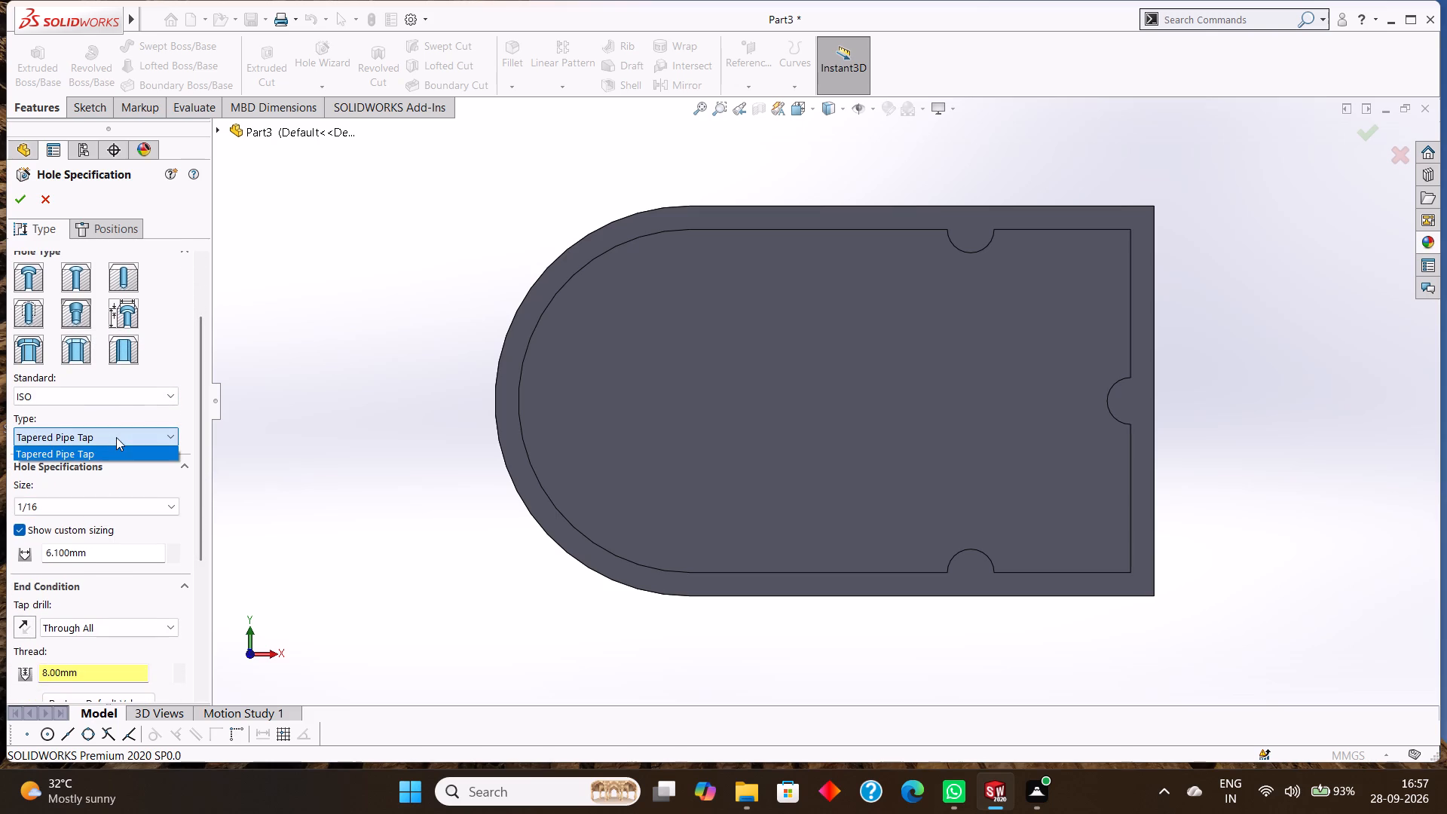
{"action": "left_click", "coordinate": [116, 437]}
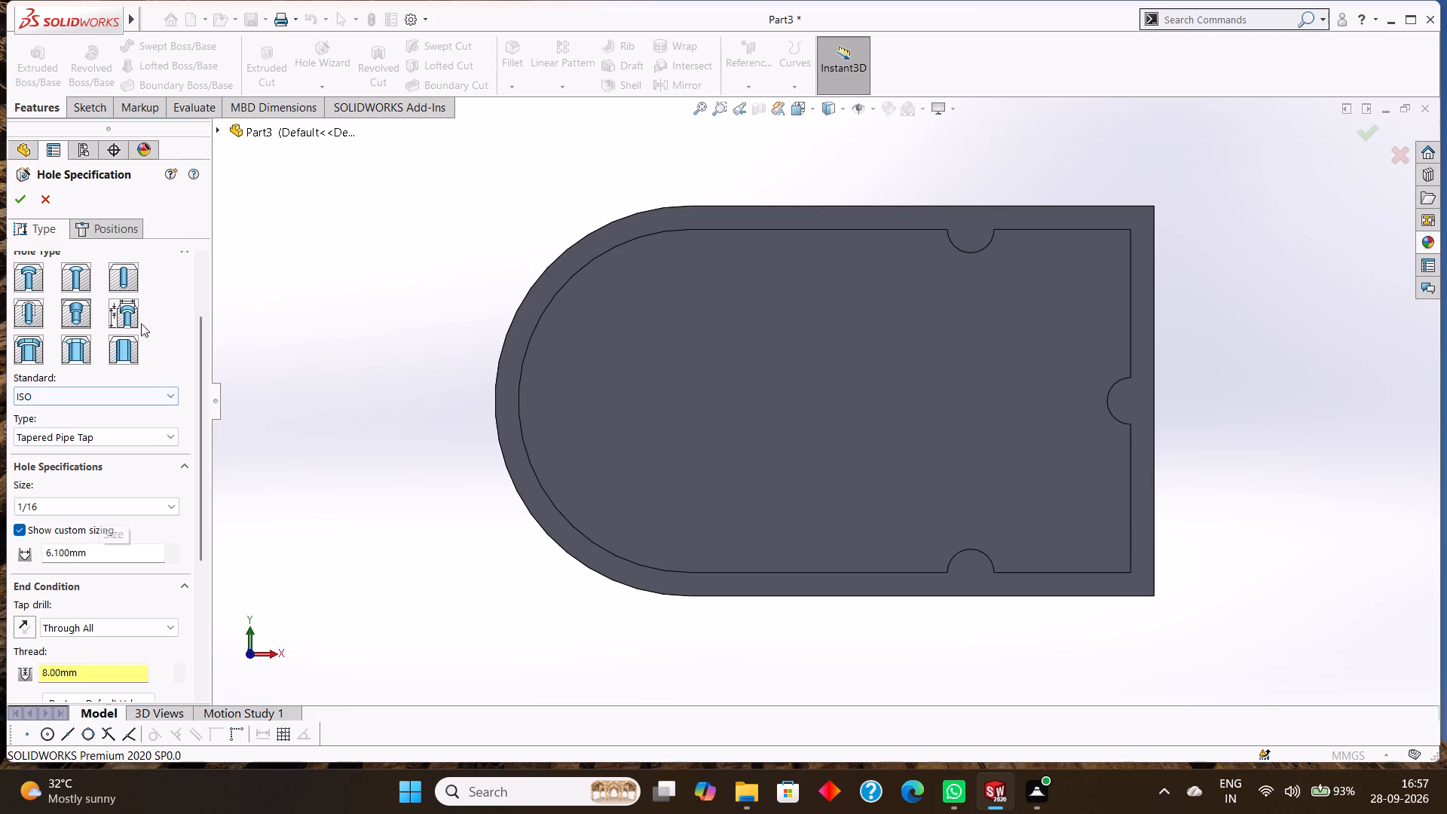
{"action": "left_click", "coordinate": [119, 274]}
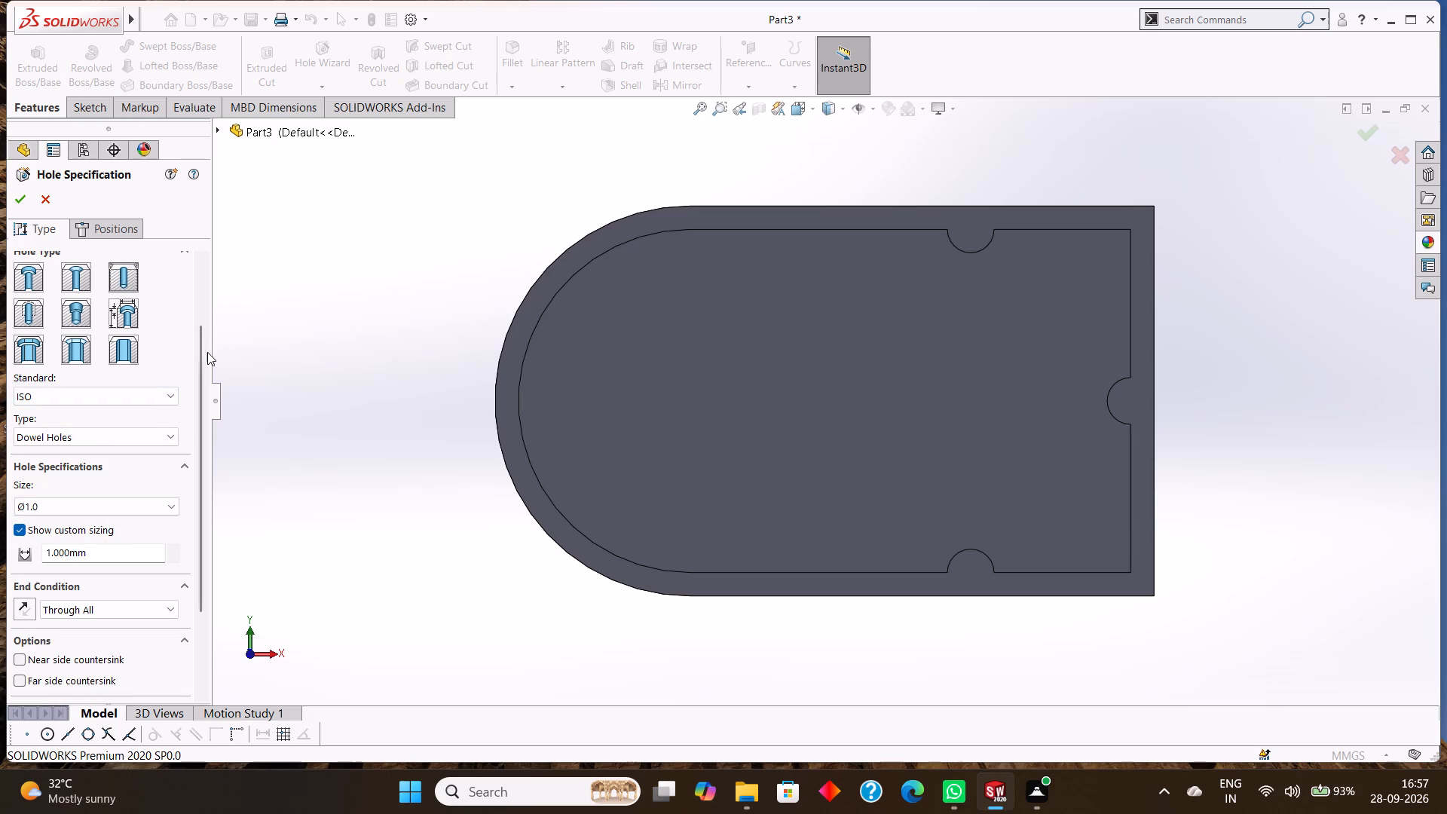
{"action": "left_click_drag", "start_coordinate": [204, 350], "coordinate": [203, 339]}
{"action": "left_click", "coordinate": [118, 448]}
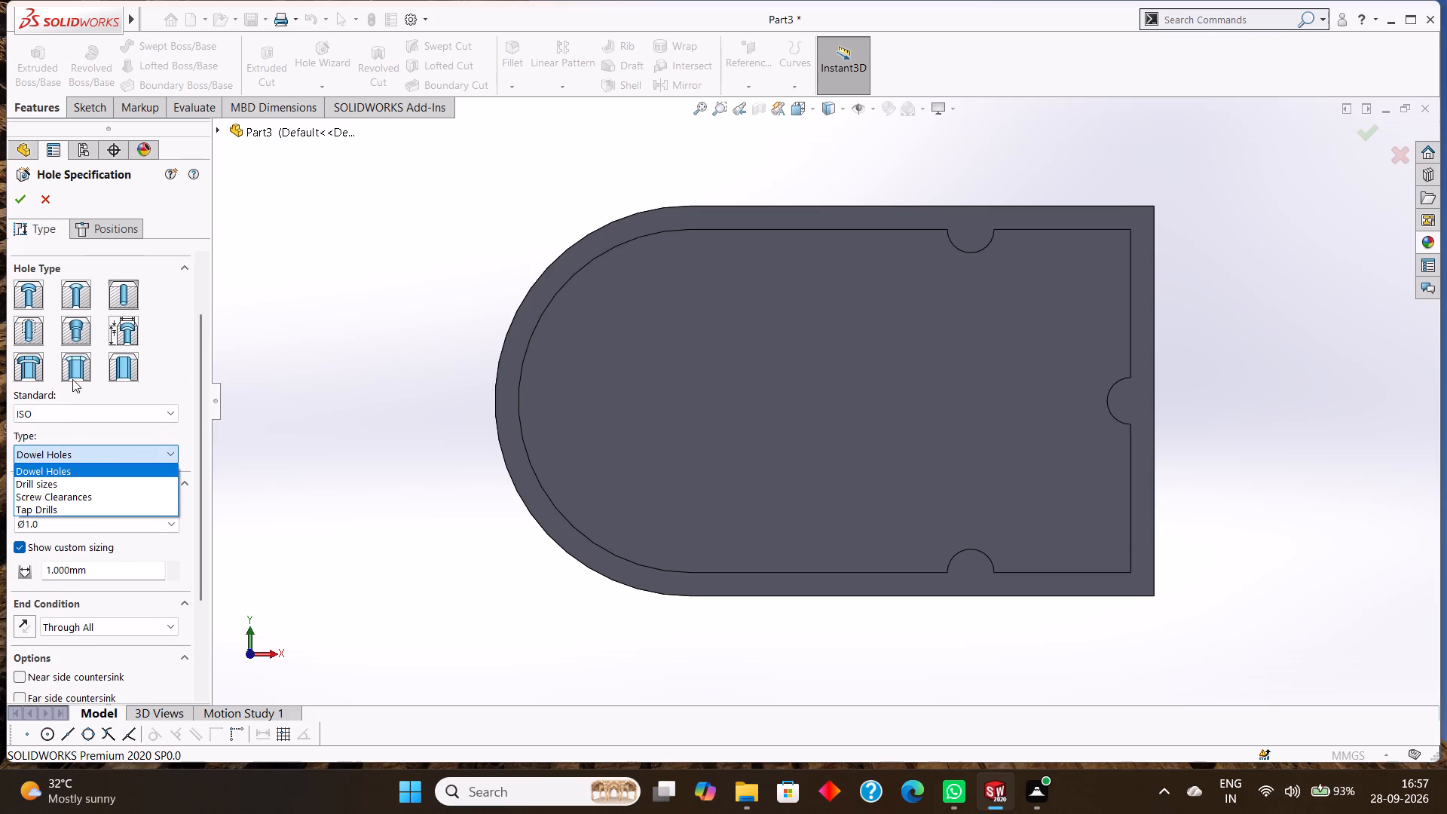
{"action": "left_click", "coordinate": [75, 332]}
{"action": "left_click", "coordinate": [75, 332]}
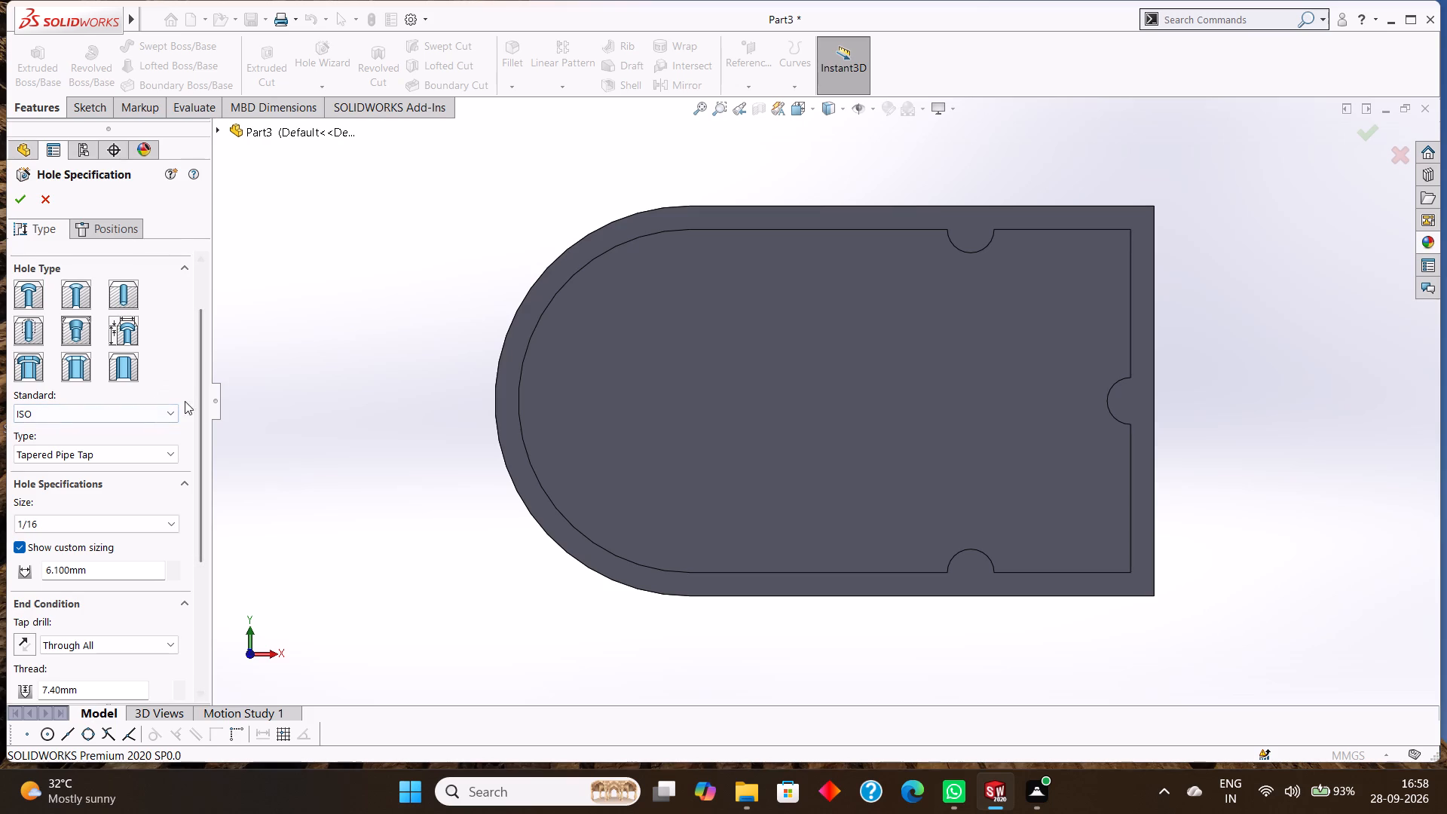
Change the hole type to an ISO countersink, CTSK Flat ISO 7046-1, with size M4 and Normal fit.
{"action": "left_click", "coordinate": [72, 292]}
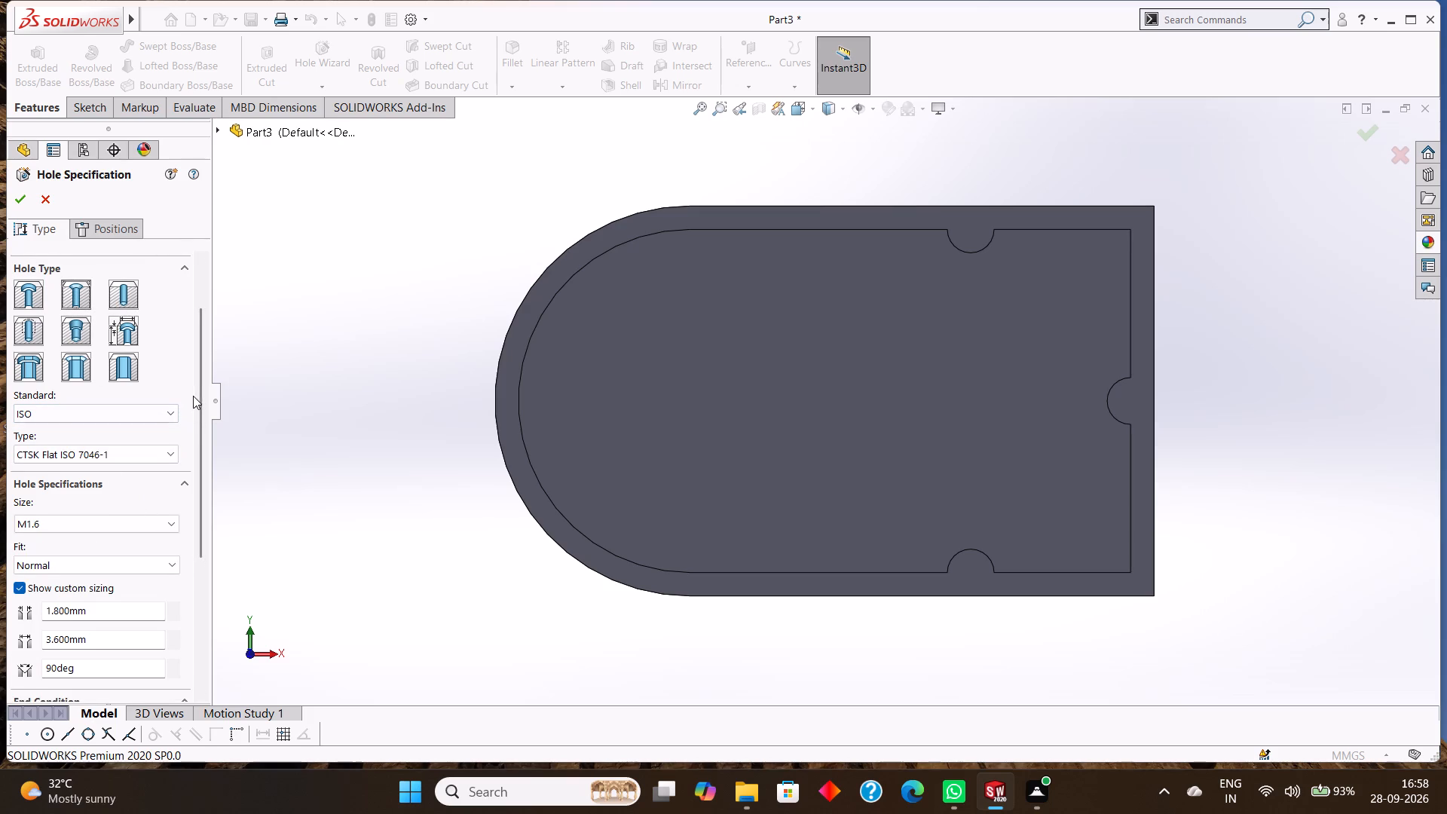
{"action": "left_click_drag", "start_coordinate": [200, 388], "coordinate": [203, 430]}
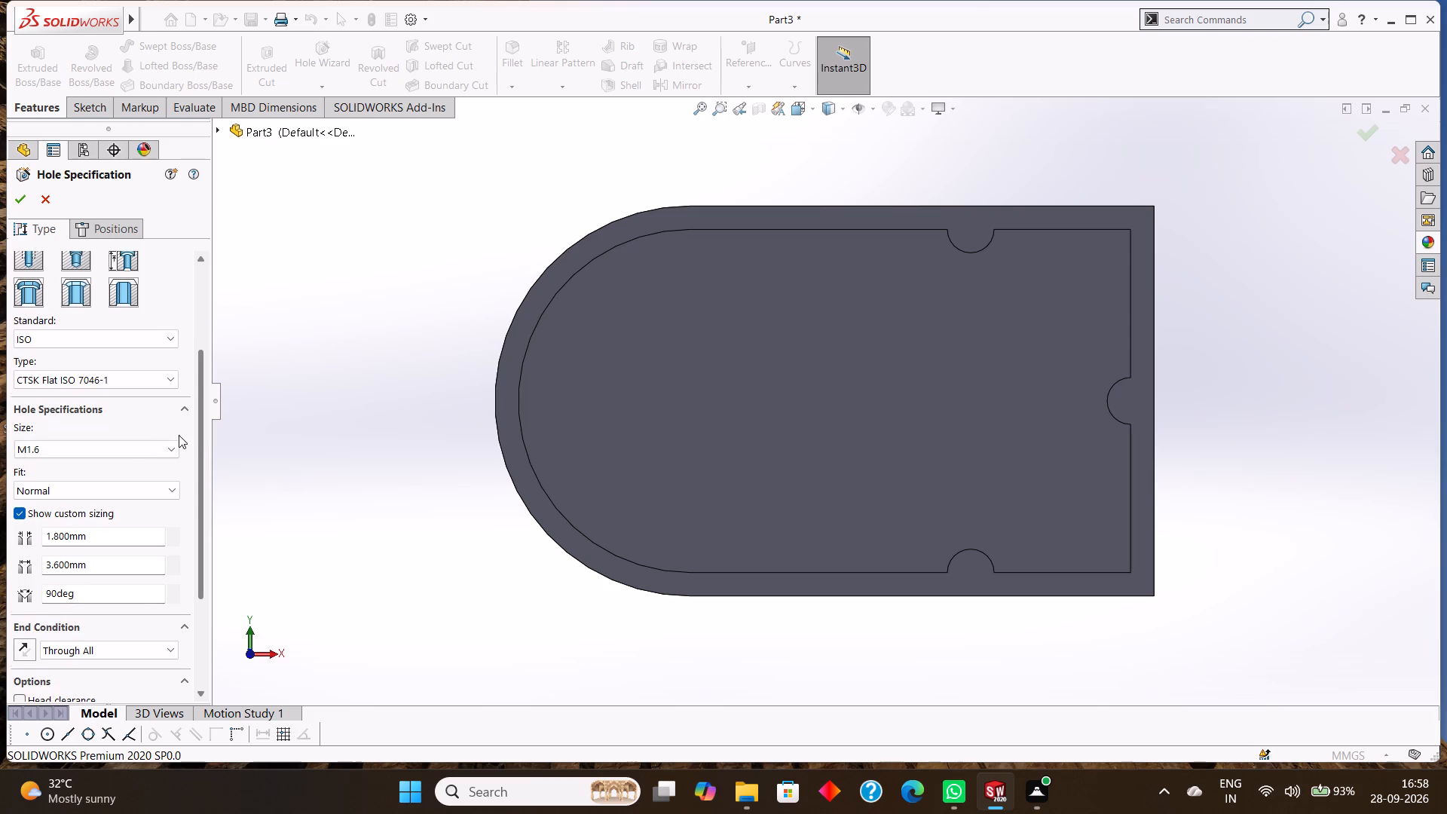
{"action": "left_click", "coordinate": [98, 451]}
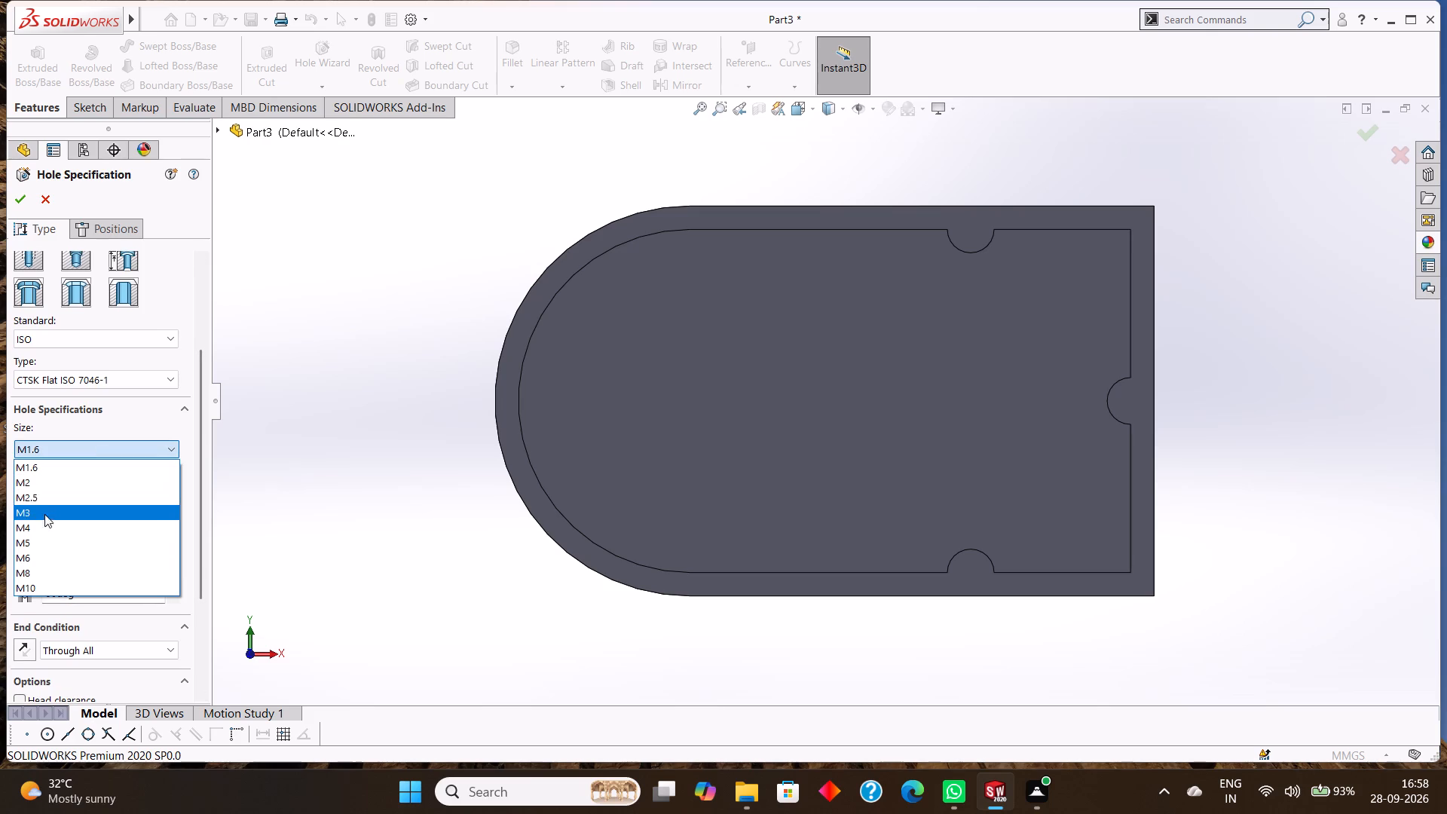
{"action": "left_click", "coordinate": [38, 530]}
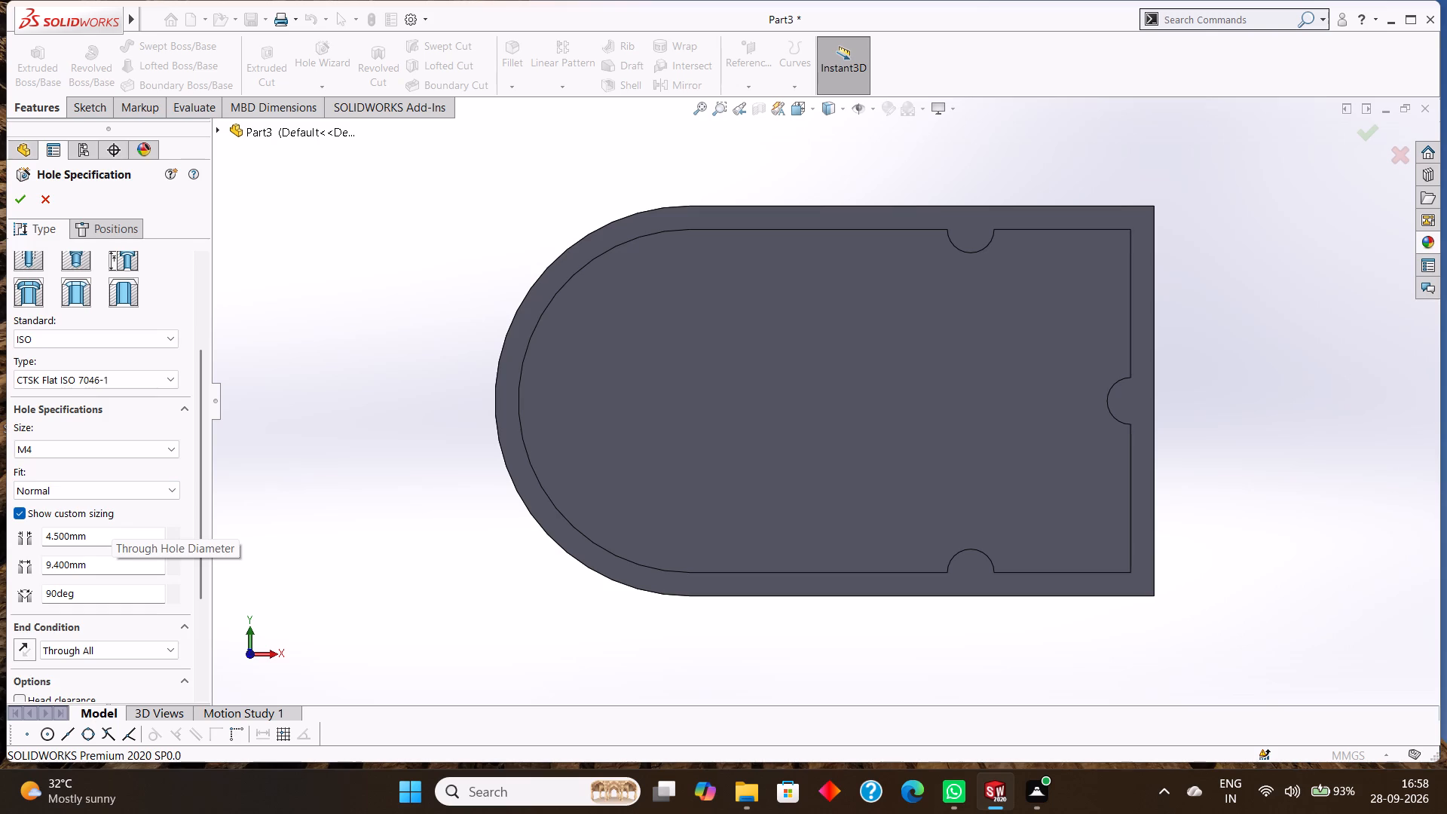
Set the custom through-hole diameter to 3.463 mm and the countersink diameter to 4.5 mm, keeping the 90-degree countersink angle.
{"action": "left_click_drag", "start_coordinate": [112, 536], "coordinate": [18, 528]}
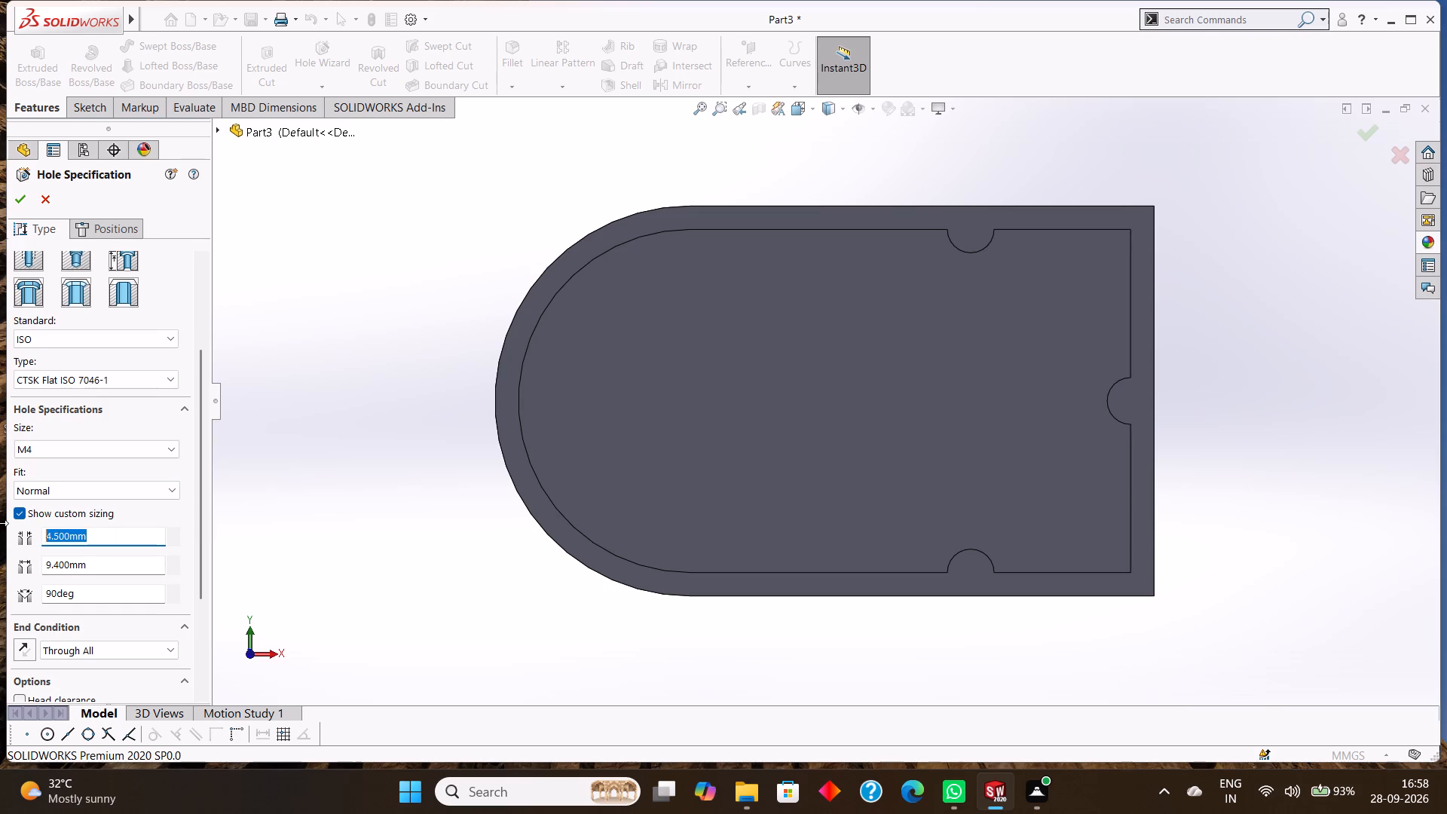
{"action": "key", "text": "BackSpace"}
{"action": "type", "text": "3.4"}
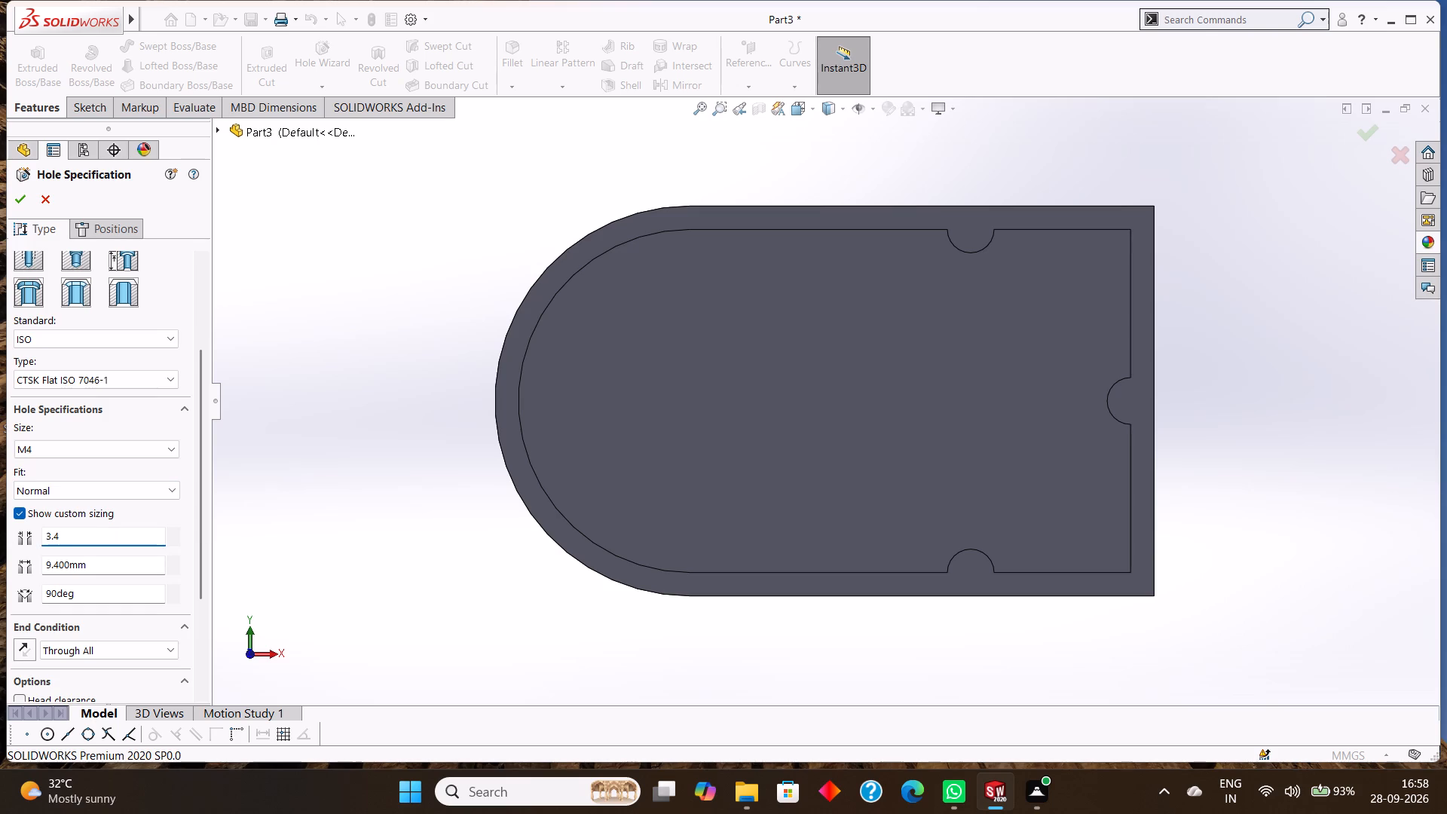
{"action": "type", "text": "63"}
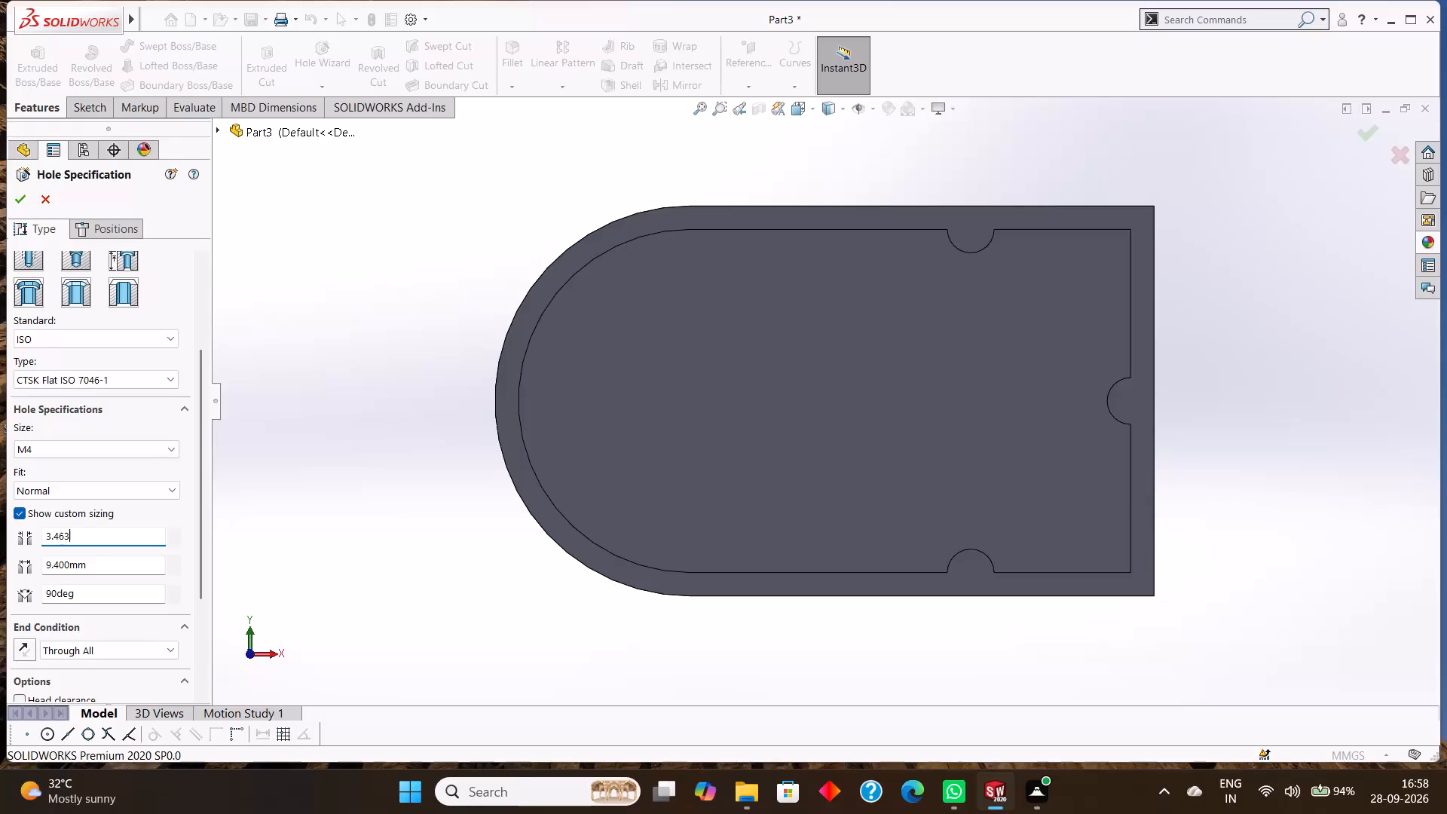
{"action": "left_click", "coordinate": [103, 566]}
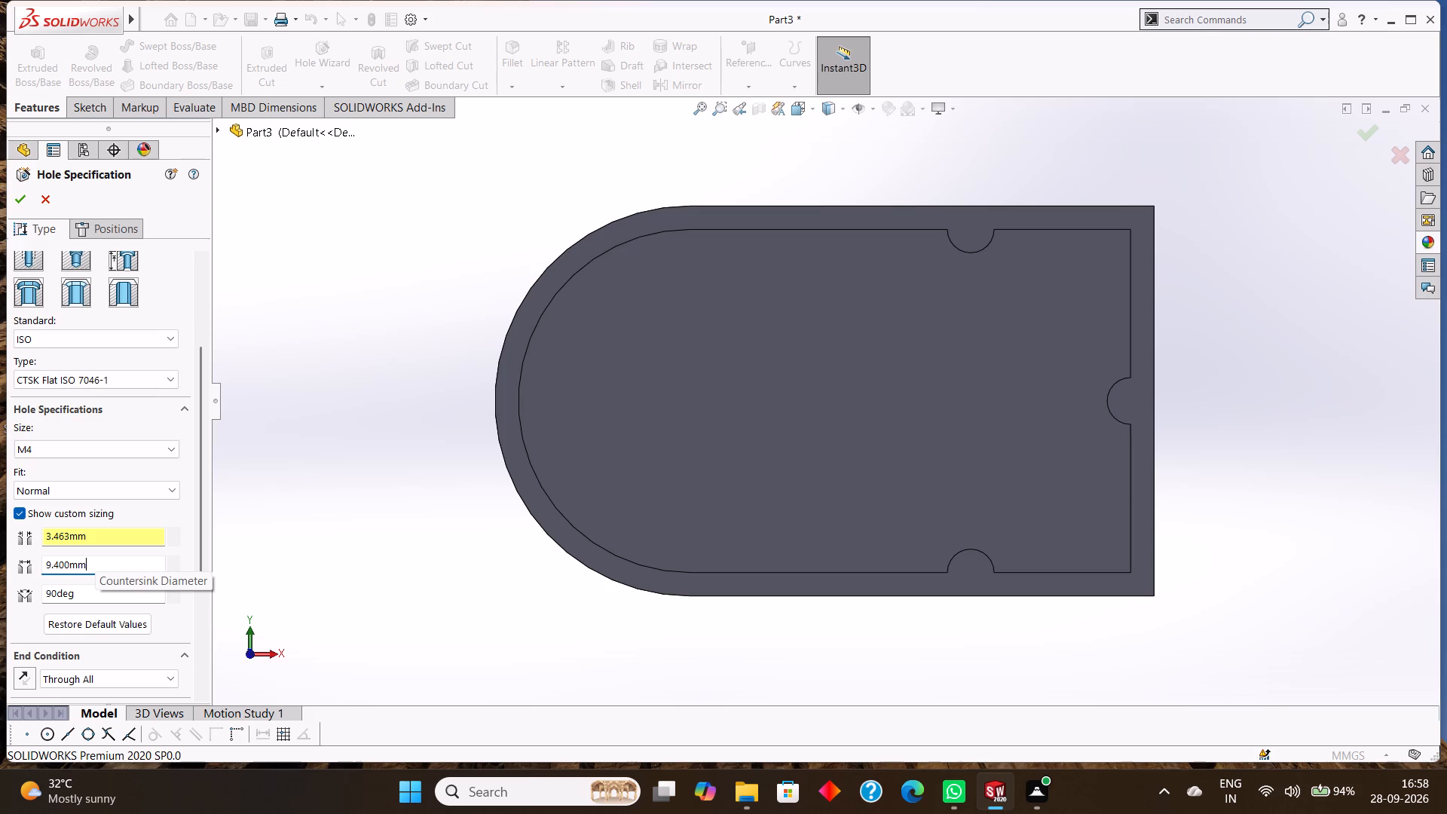
{"action": "key", "text": "BackSpace"}
{"action": "key", "text": "BackSpace"}
{"action": "key", "text": "BackSpace"}
{"action": "key", "text": "BackSpace"}
{"action": "key", "text": "BackSpace"}
{"action": "key", "text": "BackSpace"}
{"action": "key", "text": "BackSpace"}
{"action": "key", "text": "BackSpace"}
{"action": "key", "text": "BackSpace"}
{"action": "key", "text": "BackSpace"}
{"action": "key", "text": "BackSpace"}
{"action": "key", "text": "BackSpace"}
{"action": "key", "text": "BackSpace"}
{"action": "key", "text": "BackSpace"}
{"action": "key", "text": "BackSpace"}
{"action": "key", "text": "BackSpace"}
{"action": "key", "text": "BackSpace"}
{"action": "type", "text": "4.5"}
{"action": "key", "text": "Return"}
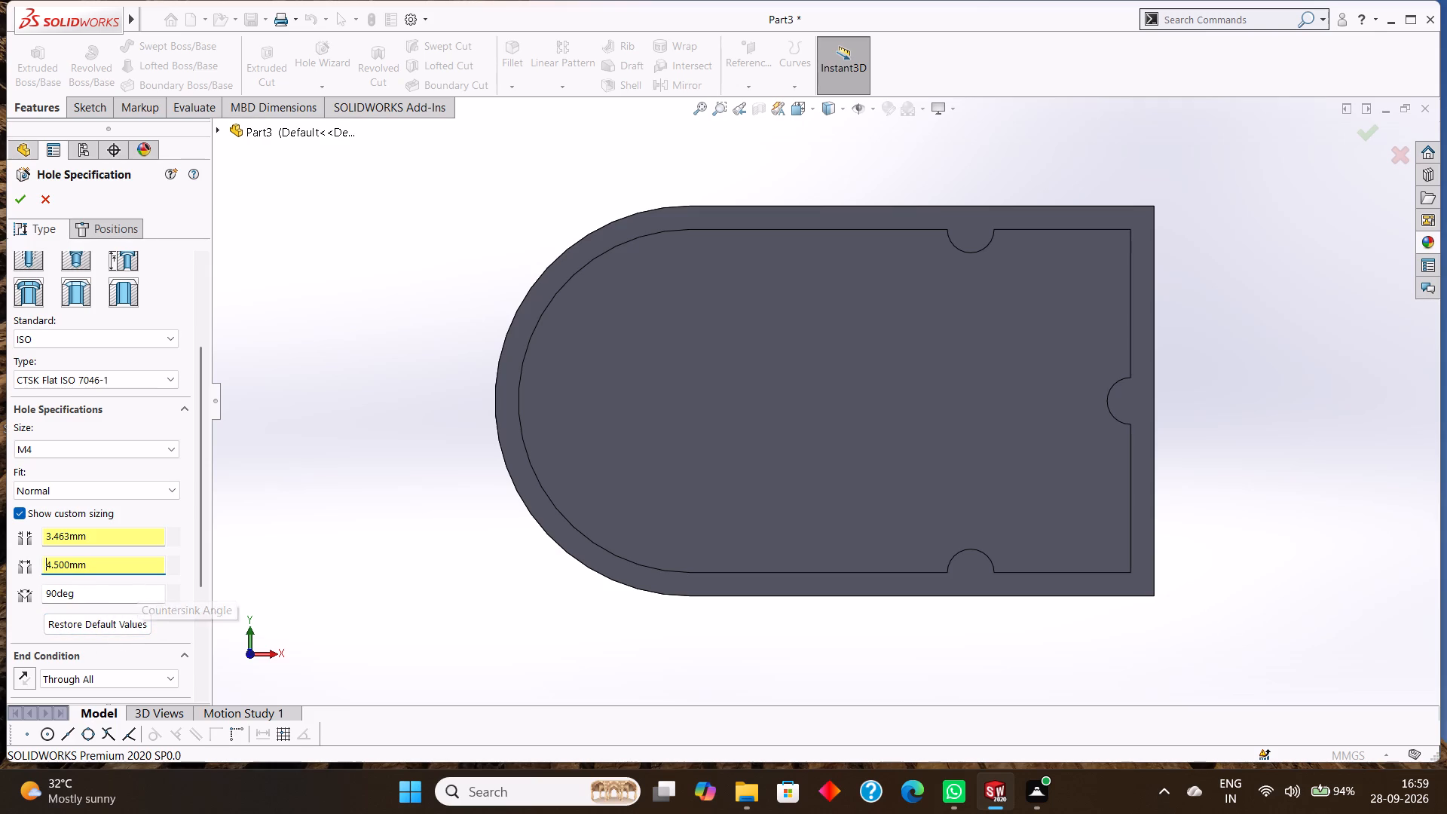
{"action": "left_click_drag", "start_coordinate": [90, 599], "coordinate": [38, 589]}
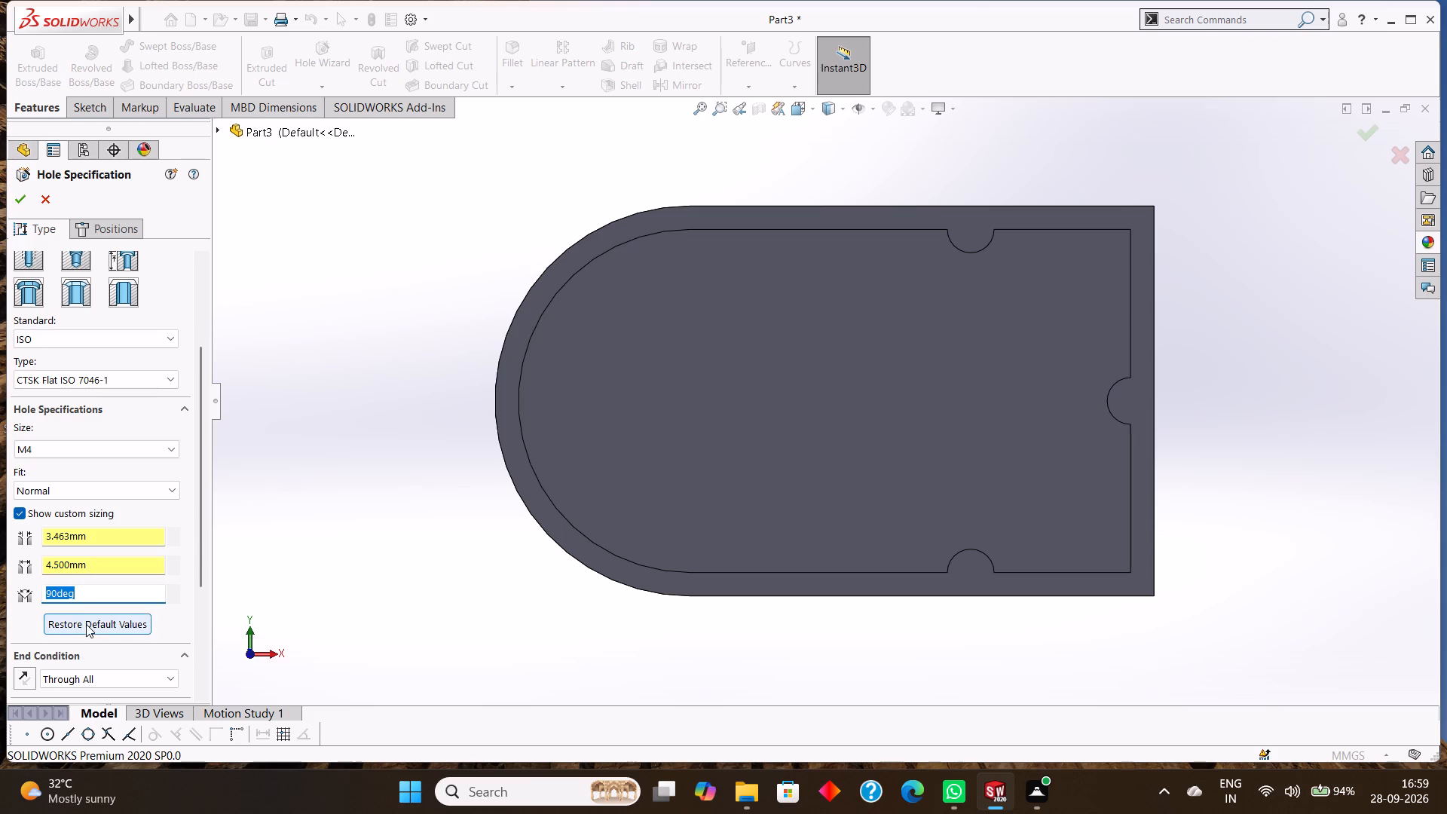
{"action": "left_click", "coordinate": [85, 587]}
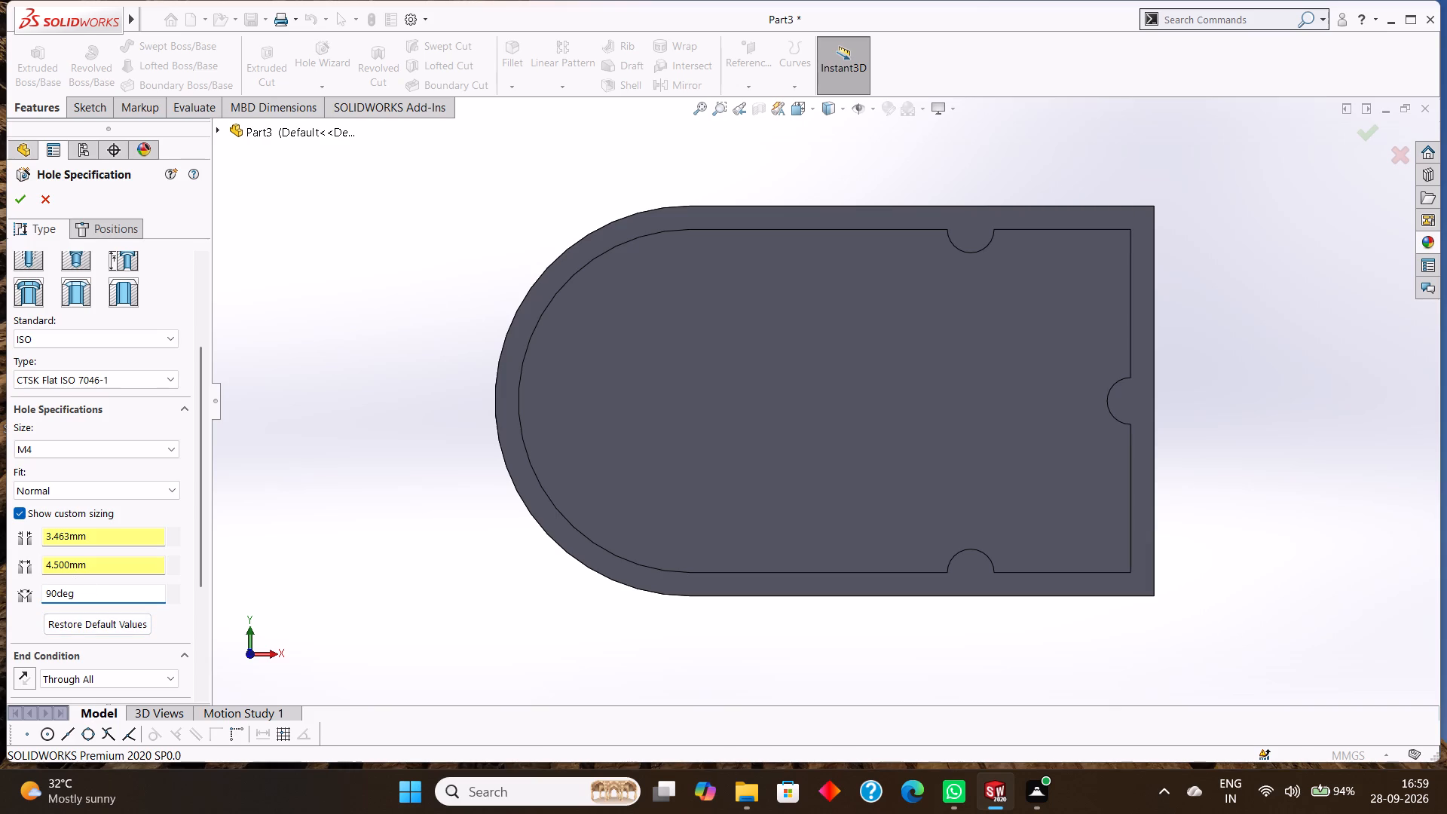
{"action": "left_click_drag", "start_coordinate": [89, 591], "coordinate": [41, 591]}
{"action": "left_click", "coordinate": [82, 595]}
{"action": "left_click", "coordinate": [96, 571]}
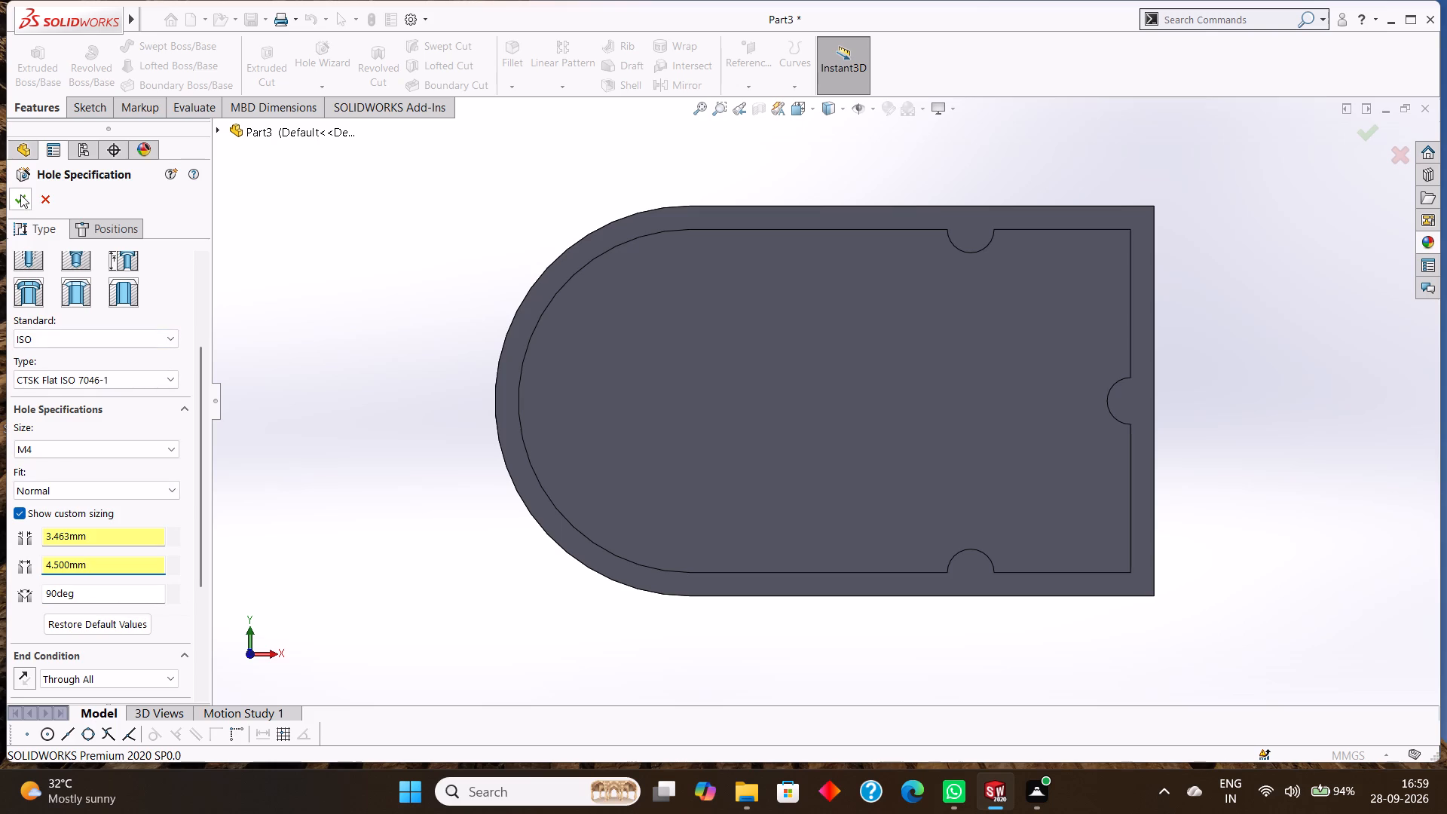
Place the countersunk holes on the rim face at the arc centres of the three semicircular bumps and finish the feature.
{"action": "left_click", "coordinate": [91, 221]}
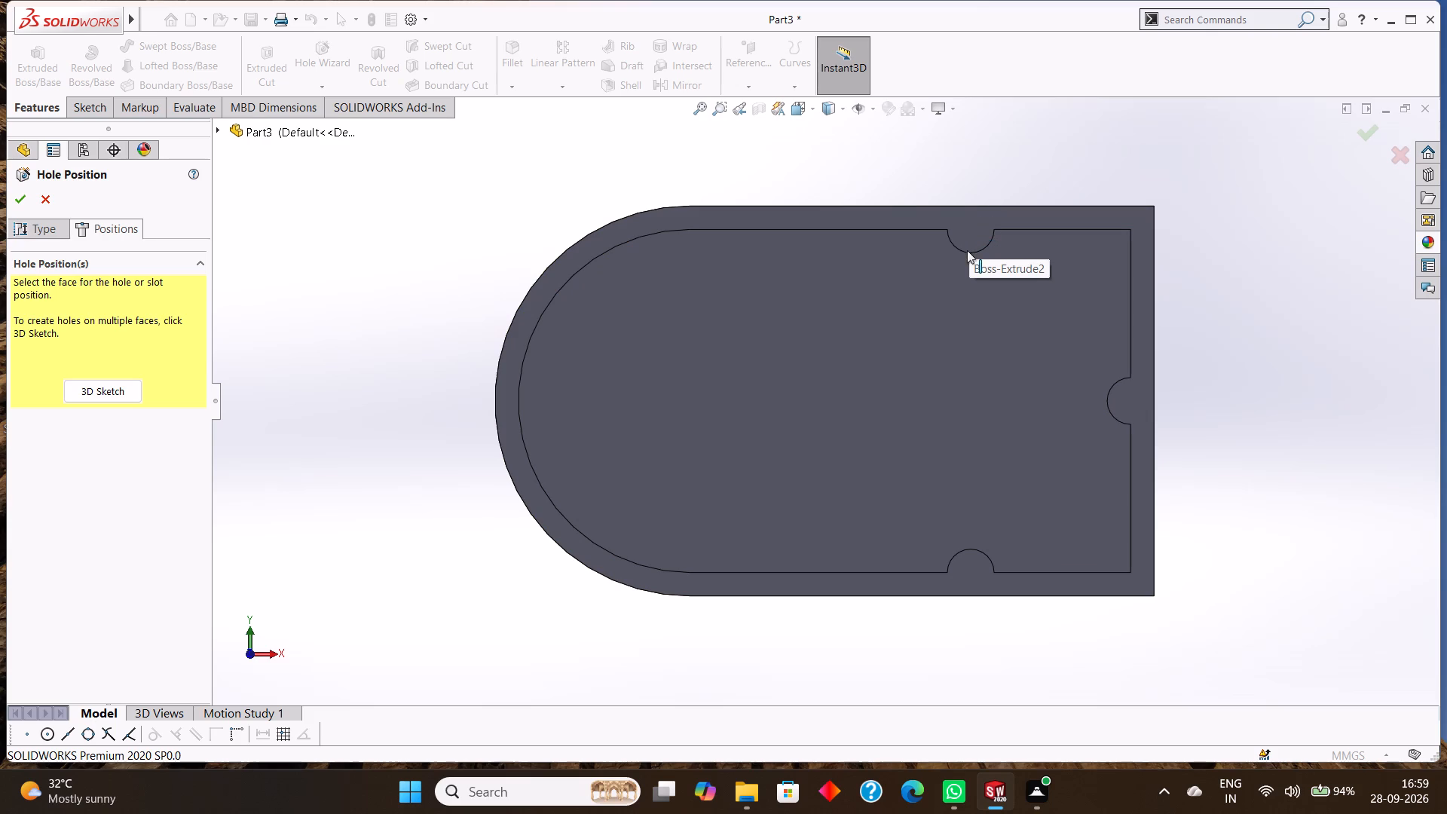
{"action": "left_click", "coordinate": [968, 236]}
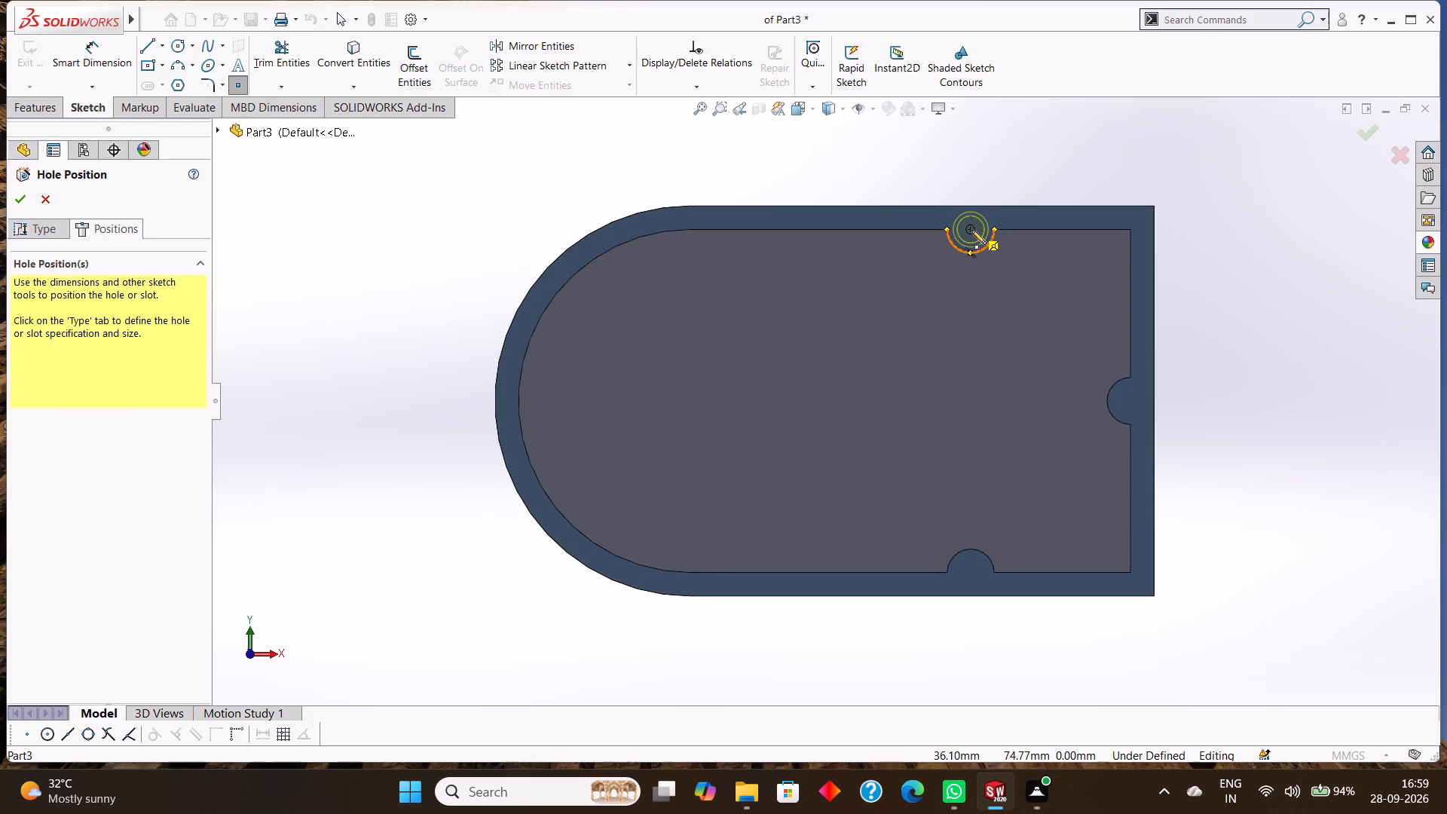
{"action": "left_click", "coordinate": [971, 230]}
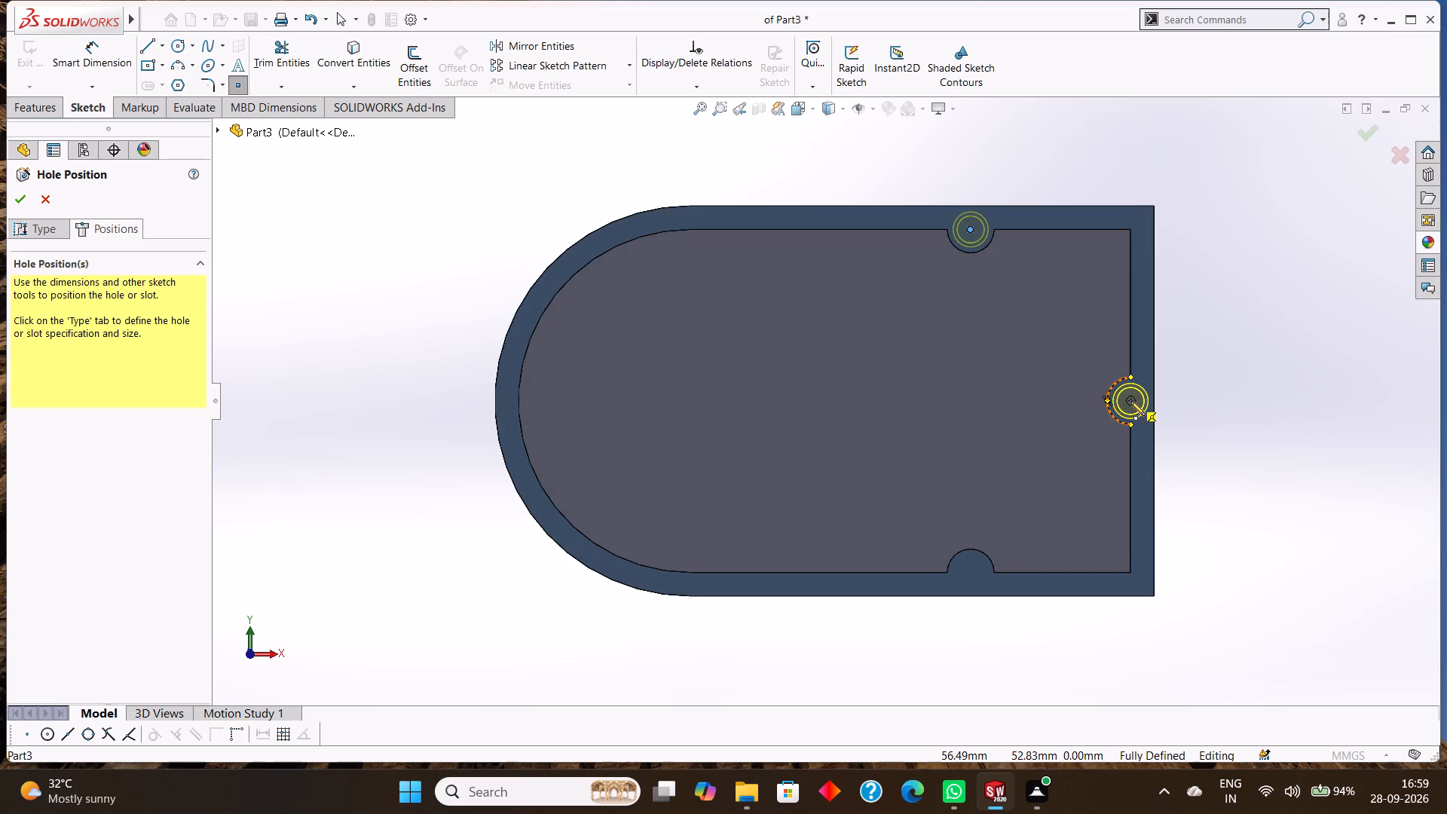
{"action": "left_click", "coordinate": [1130, 401]}
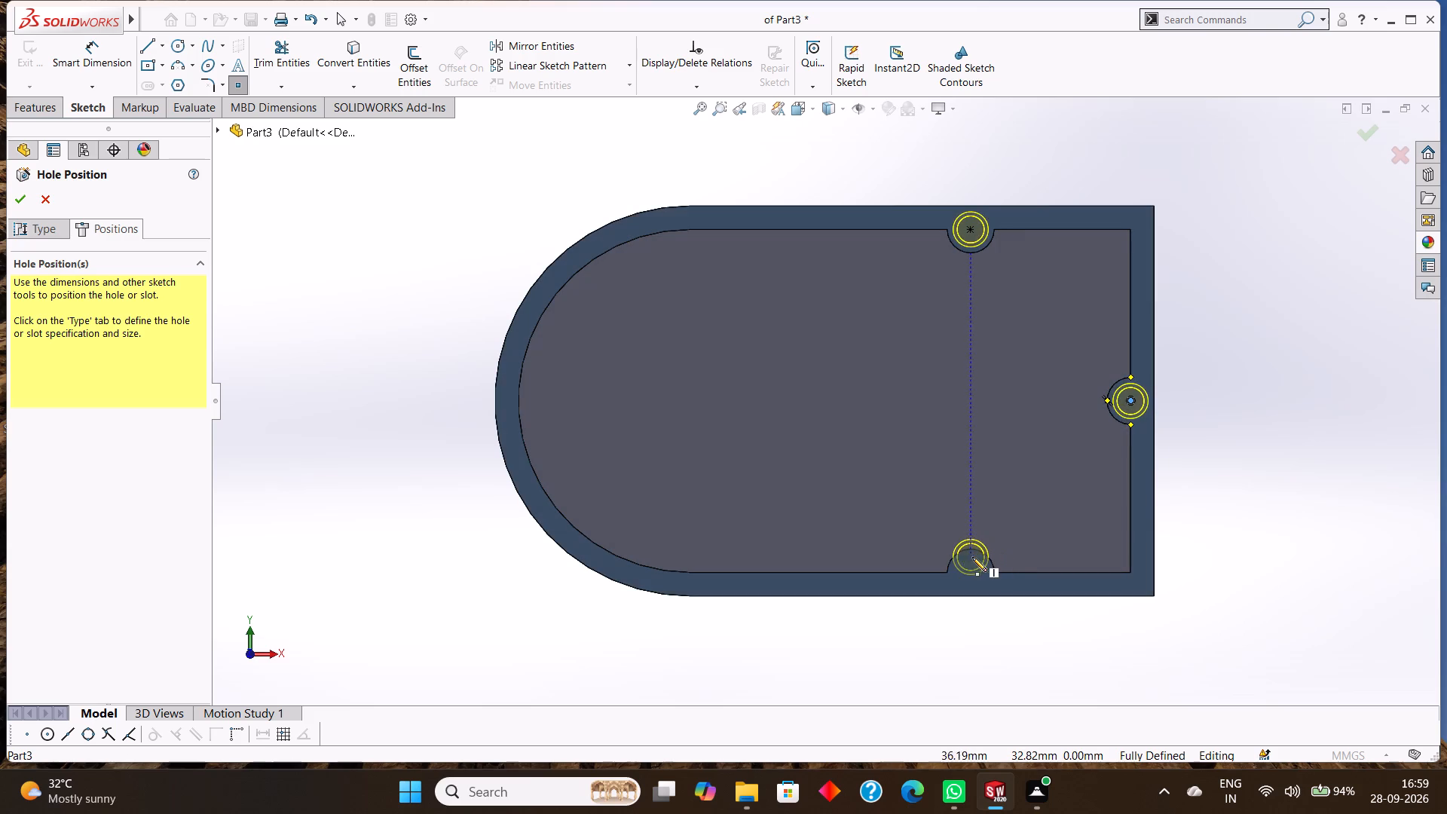
{"action": "left_click", "coordinate": [971, 572]}
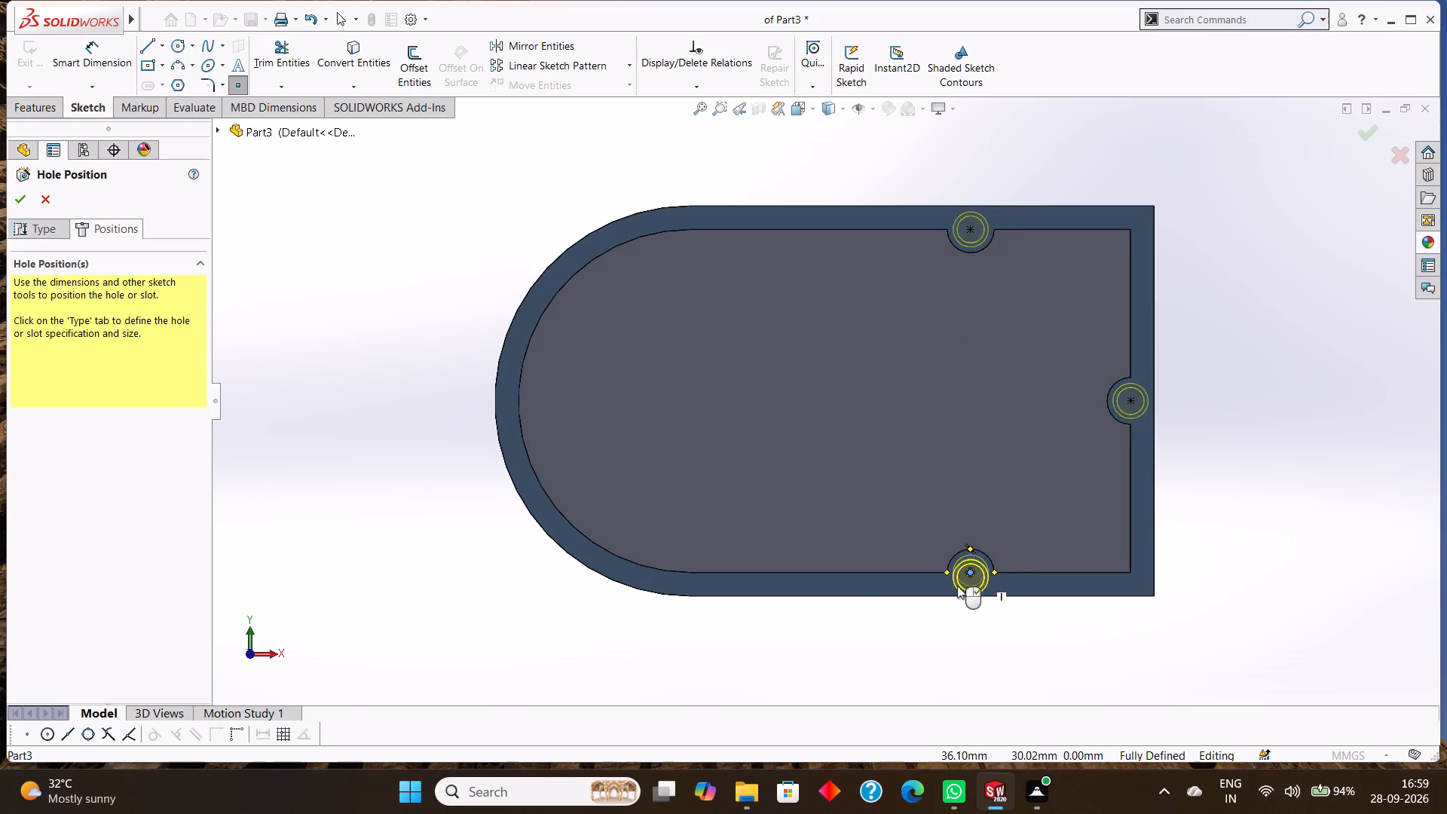
{"action": "left_click", "coordinate": [39, 227]}
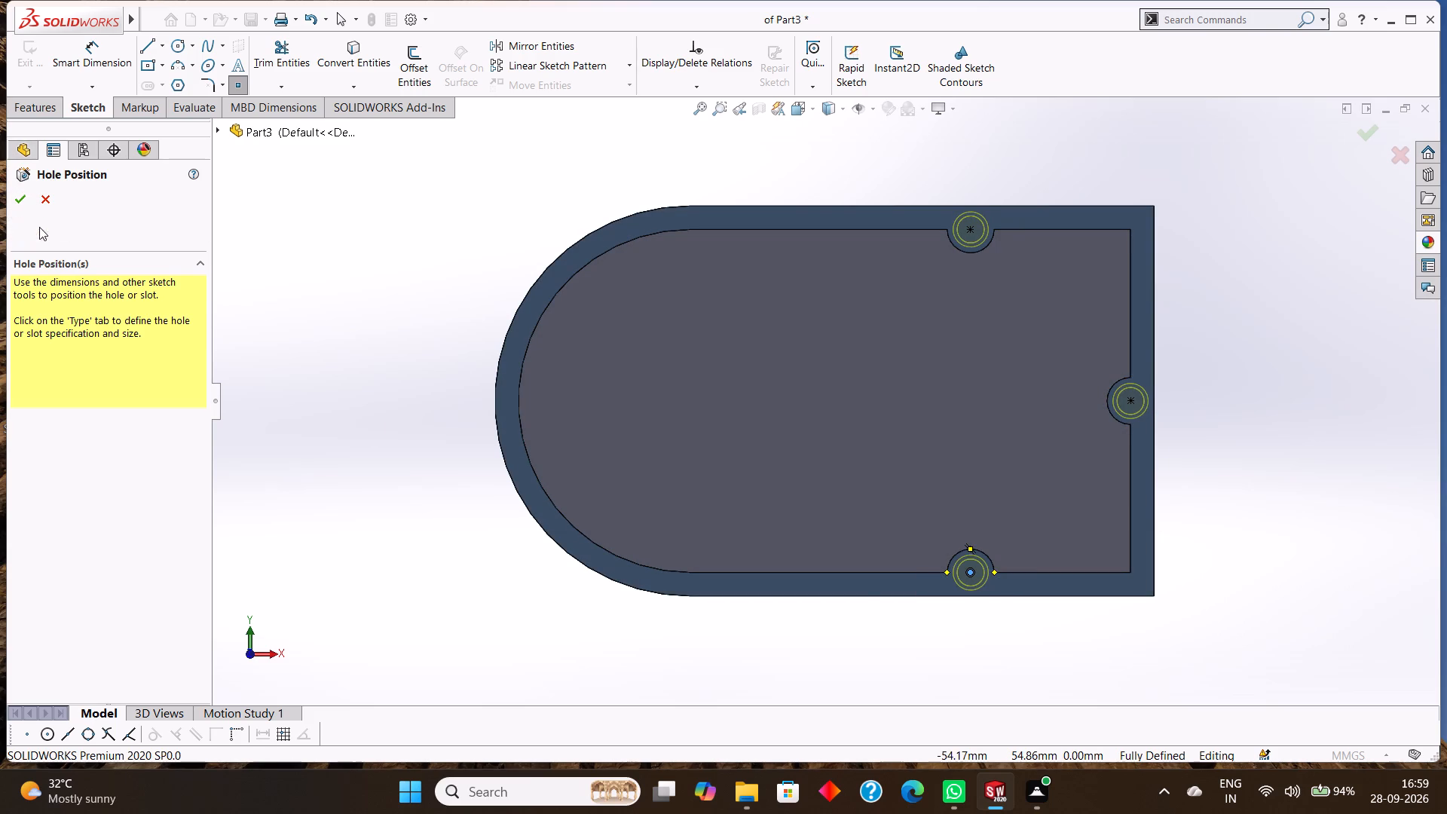
{"action": "left_click", "coordinate": [23, 195]}
{"action": "left_click", "coordinate": [346, 295]}
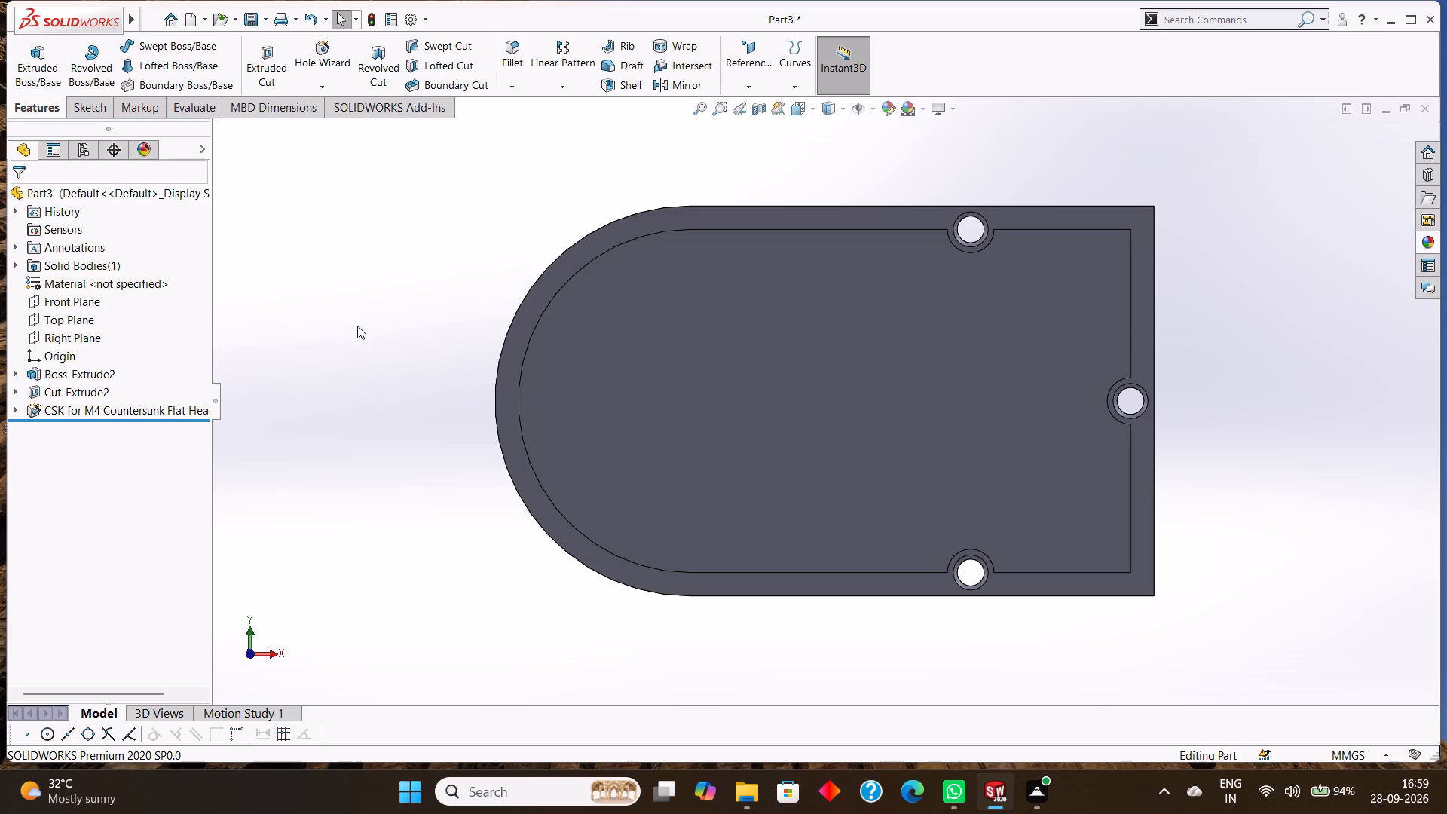
Inspect the enclosure and its three countersunk holes from several angles.
{"action": "middle_click_drag", "start_coordinate": [360, 324], "coordinate": [385, 240]}
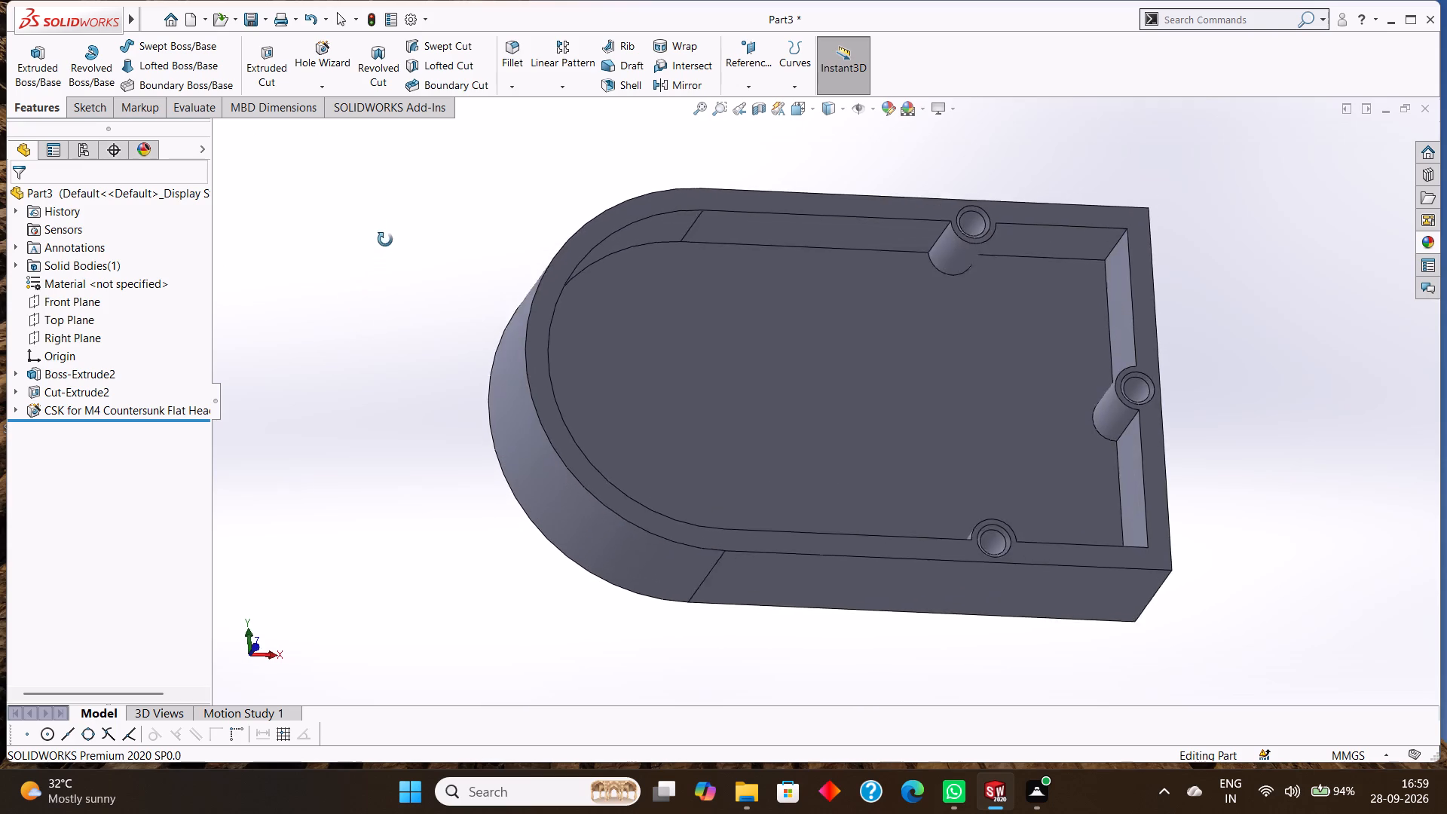
{"action": "middle_click_drag", "start_coordinate": [385, 240], "coordinate": [379, 188]}
{"action": "scroll", "coordinate": [397, 222], "scroll_direction": "up", "scroll_amount": 2}
{"action": "middle_click_drag", "start_coordinate": [452, 390], "coordinate": [473, 265]}
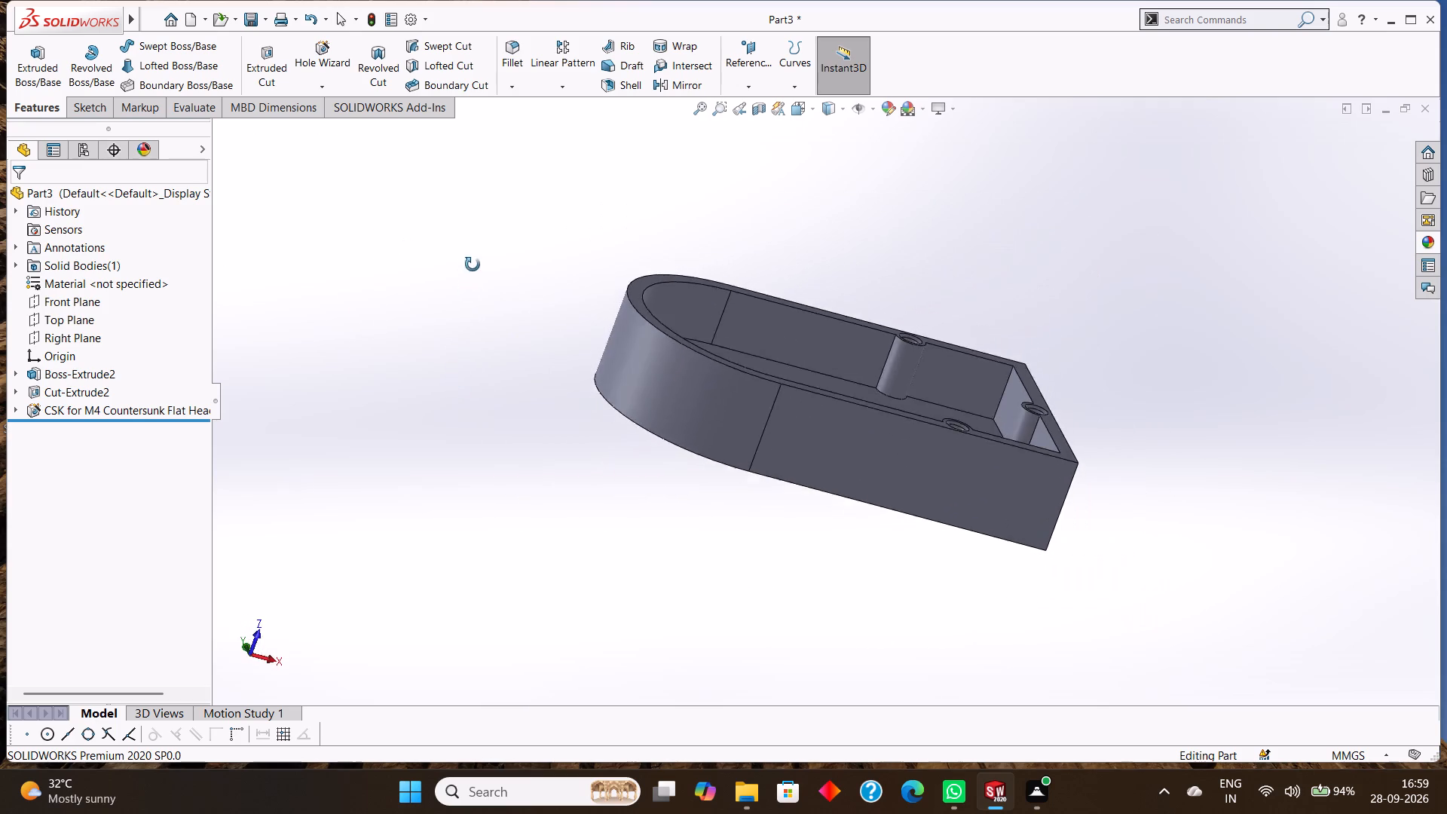
{"action": "middle_click_drag", "start_coordinate": [473, 265], "coordinate": [464, 400]}
{"action": "scroll", "coordinate": [483, 410], "scroll_direction": "up", "scroll_amount": 2}
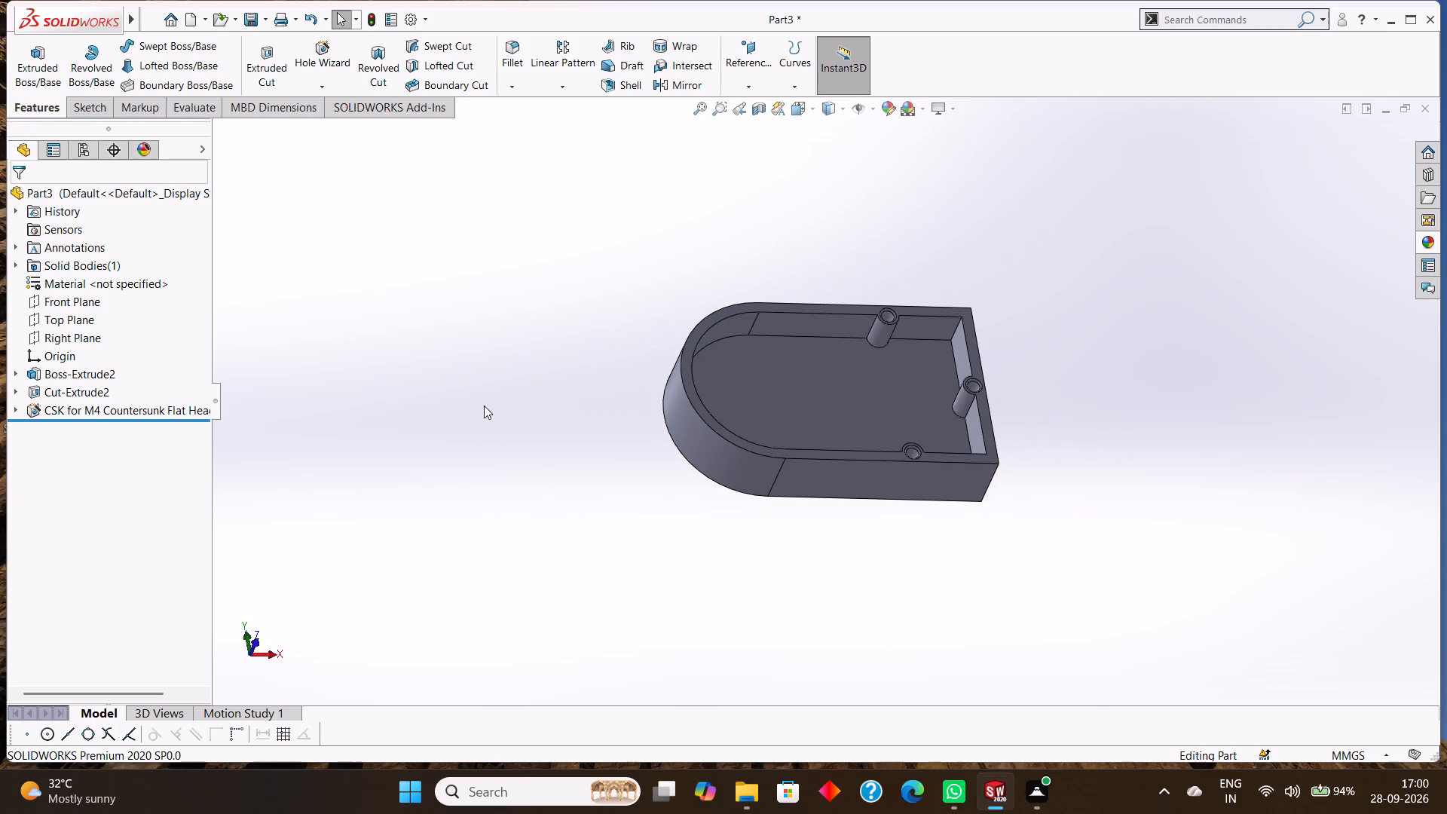
{"action": "scroll", "coordinate": [484, 405], "scroll_direction": "down", "scroll_amount": 3}
{"action": "scroll", "coordinate": [484, 403], "scroll_direction": "up", "scroll_amount": 3}
{"action": "scroll", "coordinate": [674, 395], "scroll_direction": "up", "scroll_amount": 2}
{"action": "scroll", "coordinate": [668, 394], "scroll_direction": "down", "scroll_amount": 3}
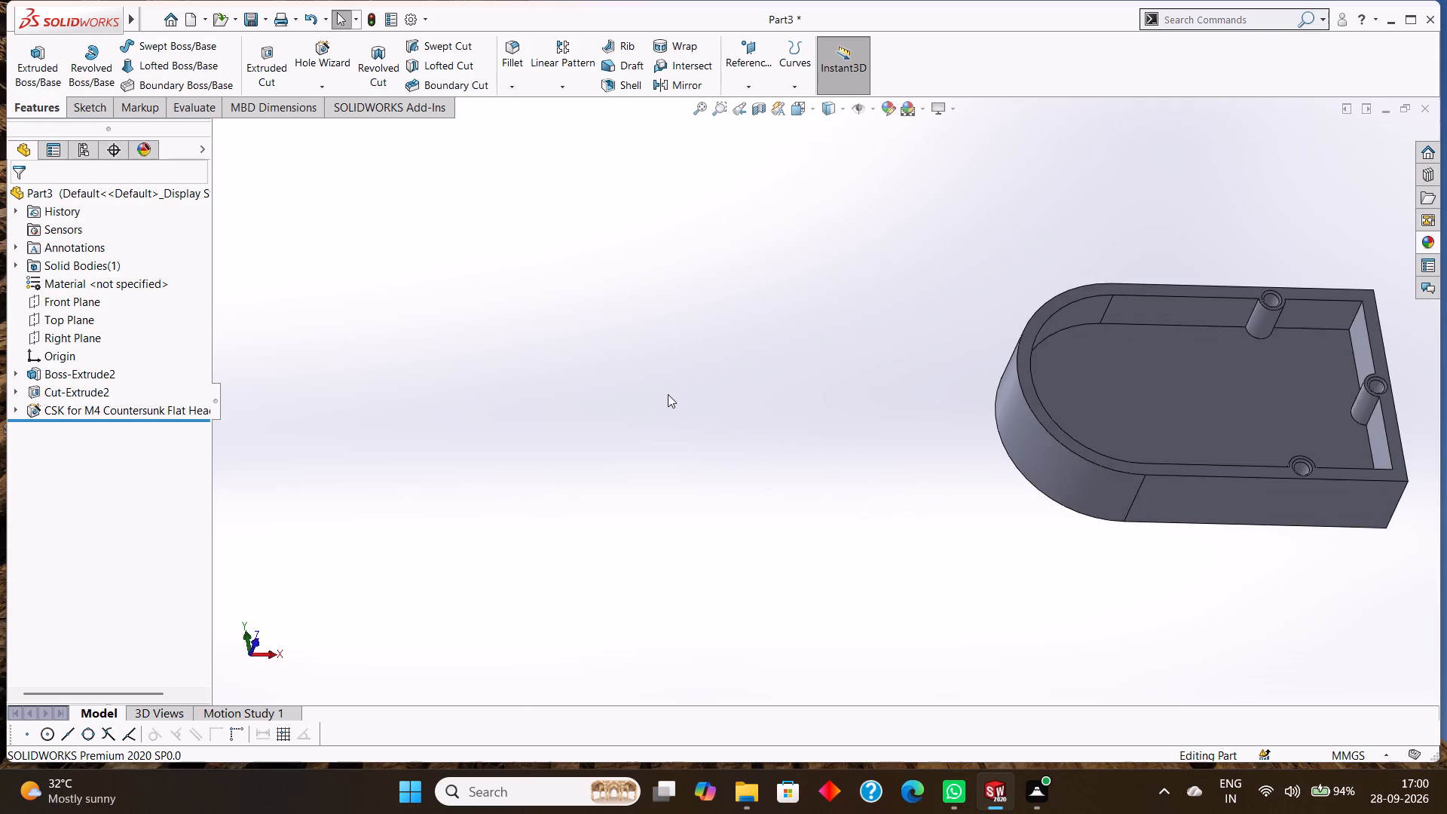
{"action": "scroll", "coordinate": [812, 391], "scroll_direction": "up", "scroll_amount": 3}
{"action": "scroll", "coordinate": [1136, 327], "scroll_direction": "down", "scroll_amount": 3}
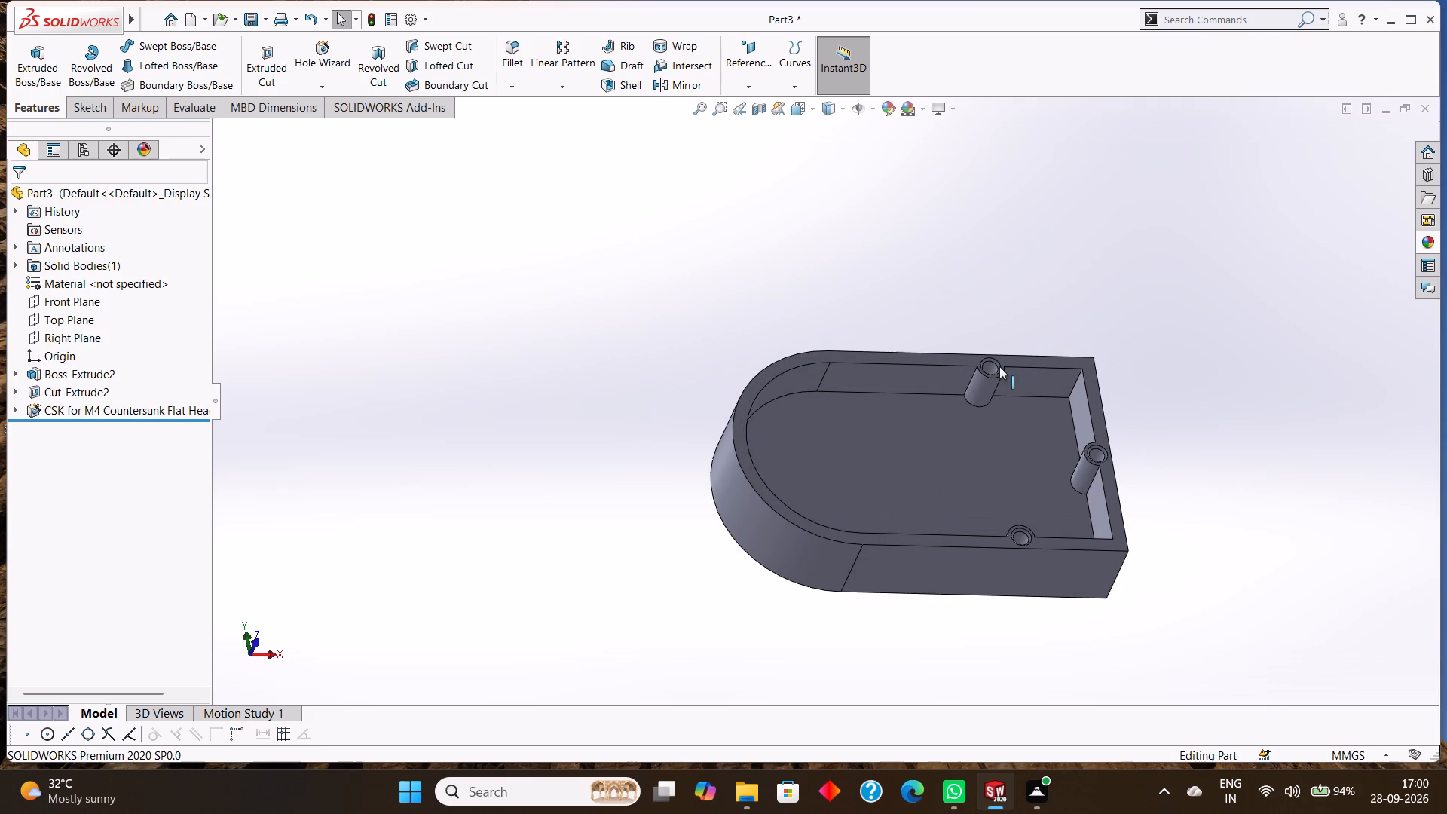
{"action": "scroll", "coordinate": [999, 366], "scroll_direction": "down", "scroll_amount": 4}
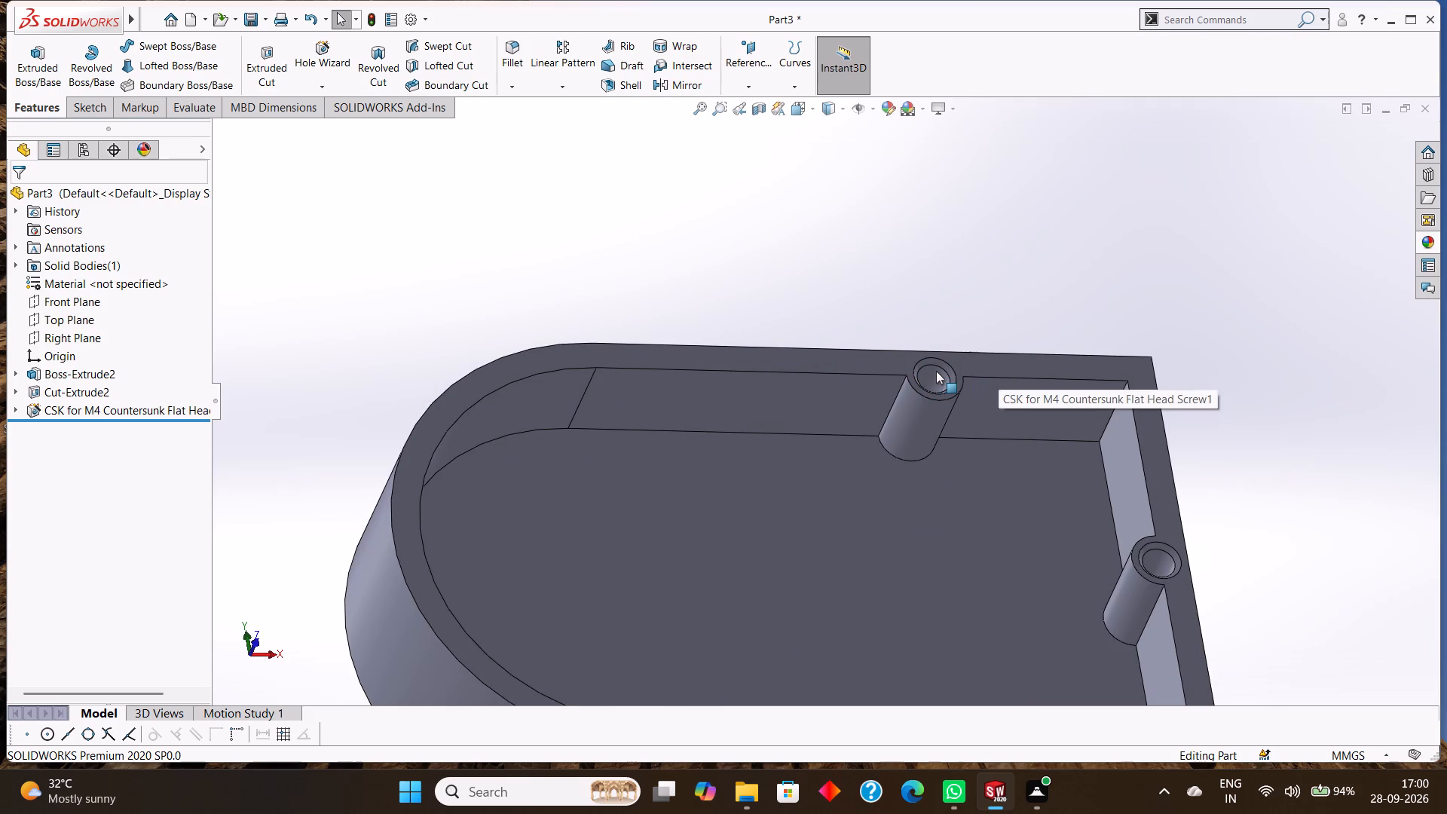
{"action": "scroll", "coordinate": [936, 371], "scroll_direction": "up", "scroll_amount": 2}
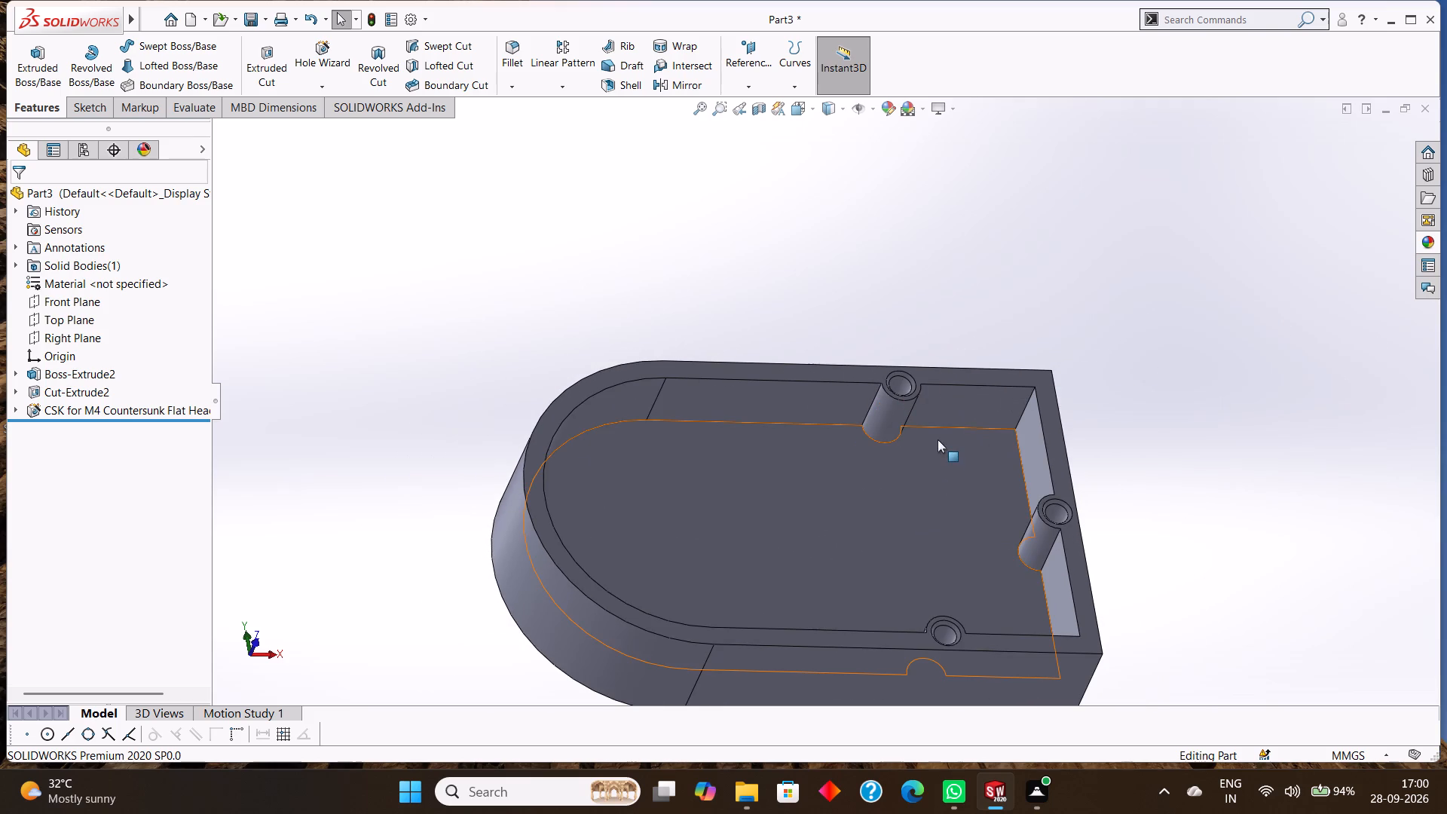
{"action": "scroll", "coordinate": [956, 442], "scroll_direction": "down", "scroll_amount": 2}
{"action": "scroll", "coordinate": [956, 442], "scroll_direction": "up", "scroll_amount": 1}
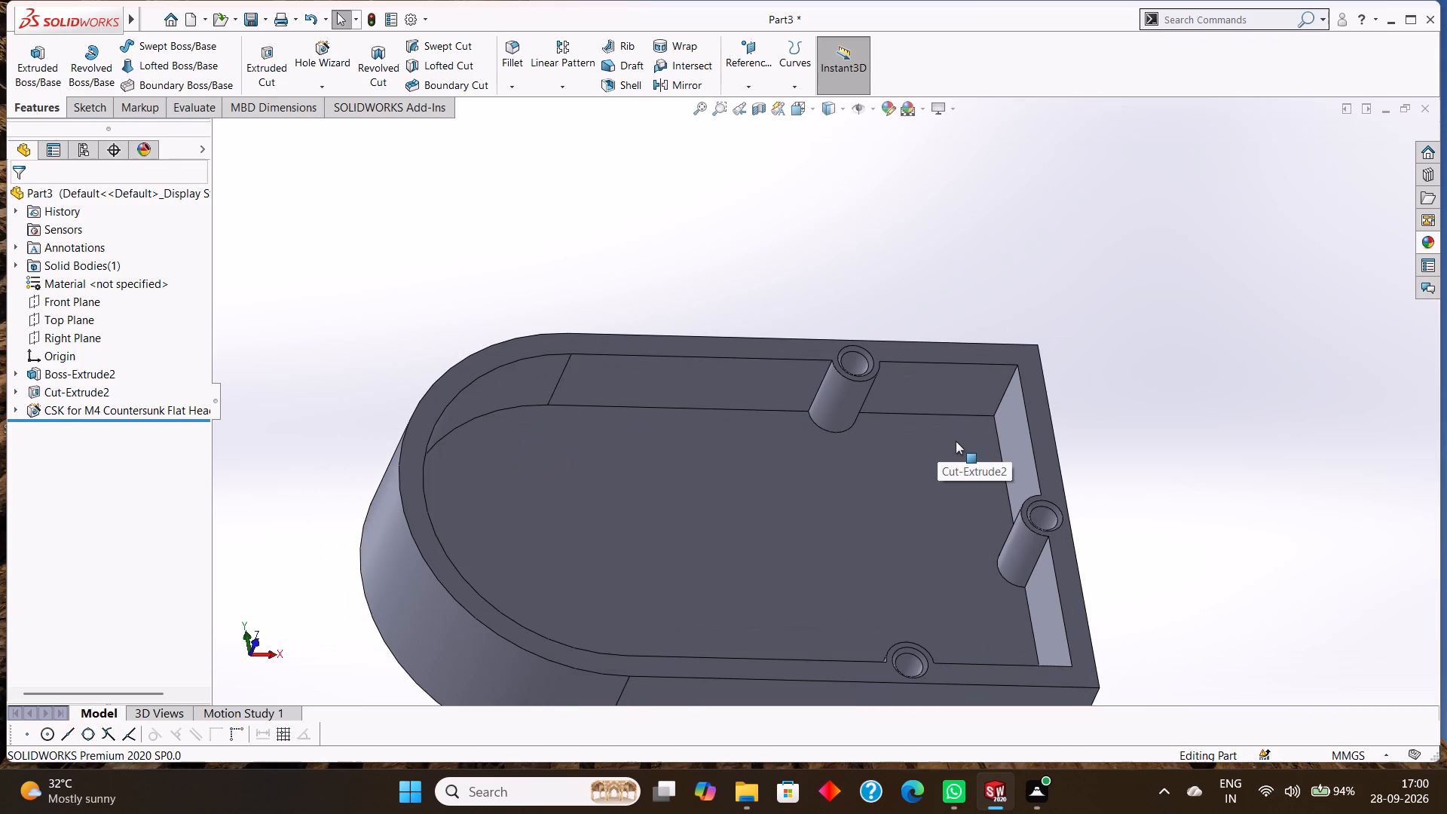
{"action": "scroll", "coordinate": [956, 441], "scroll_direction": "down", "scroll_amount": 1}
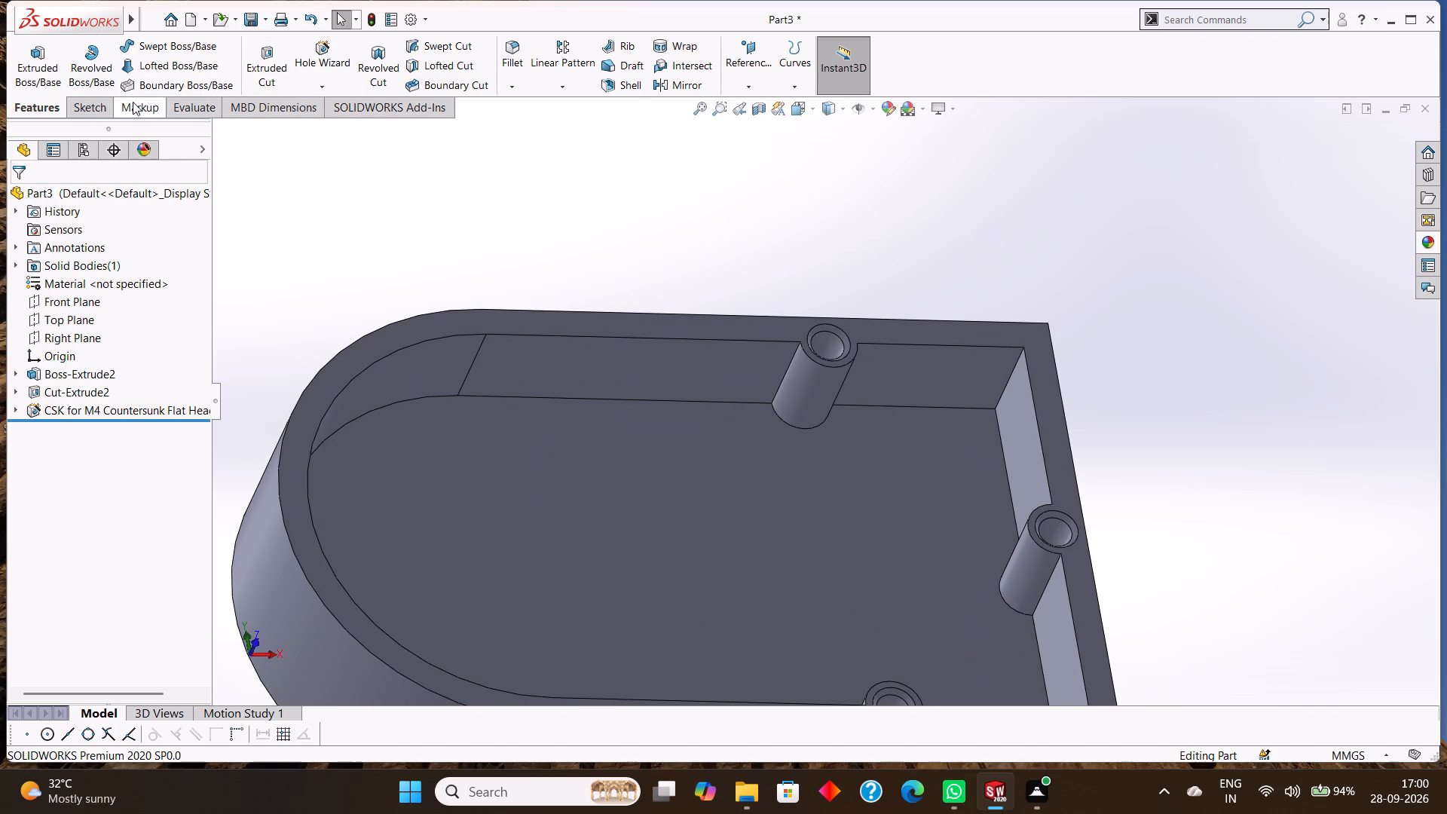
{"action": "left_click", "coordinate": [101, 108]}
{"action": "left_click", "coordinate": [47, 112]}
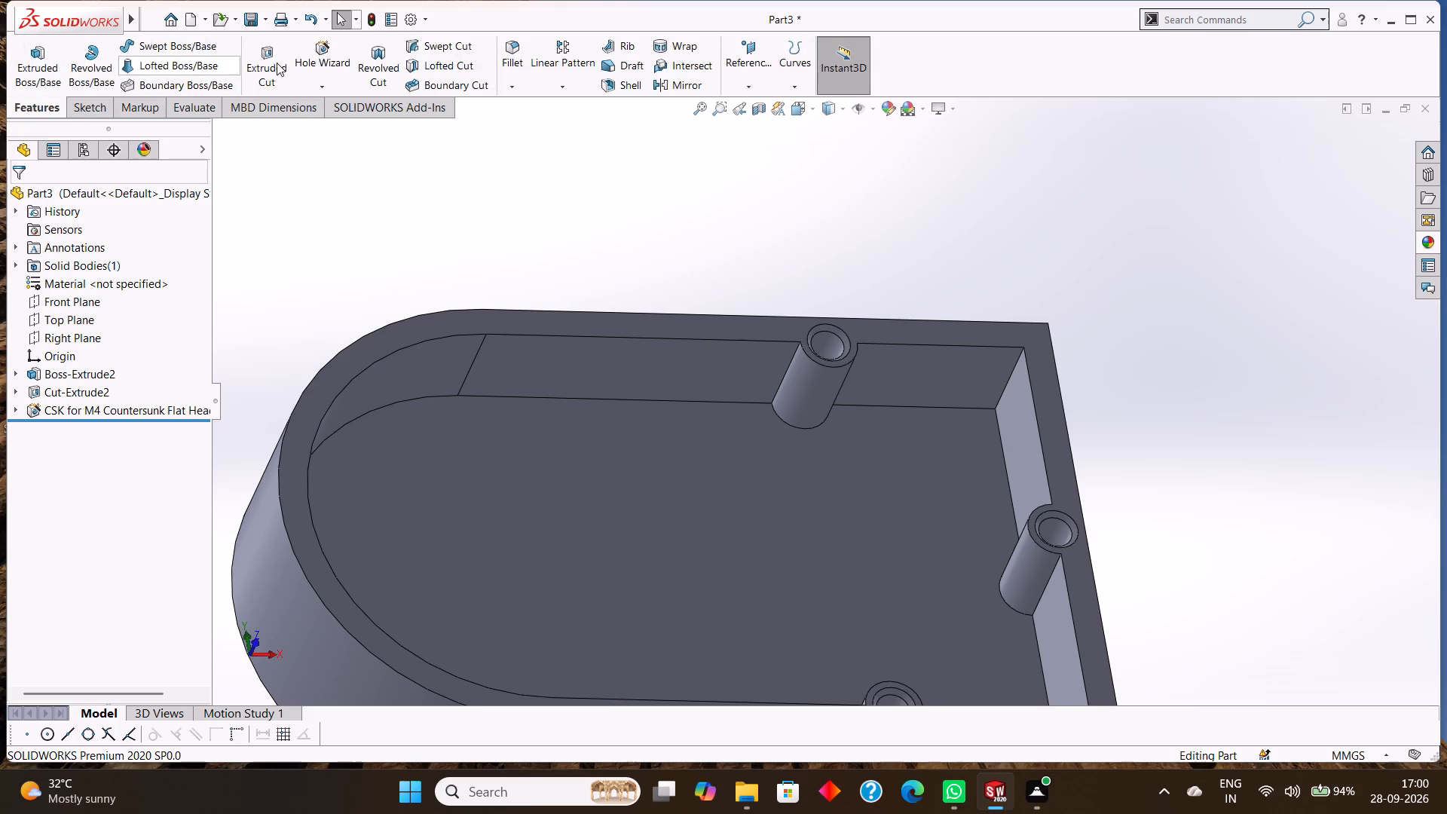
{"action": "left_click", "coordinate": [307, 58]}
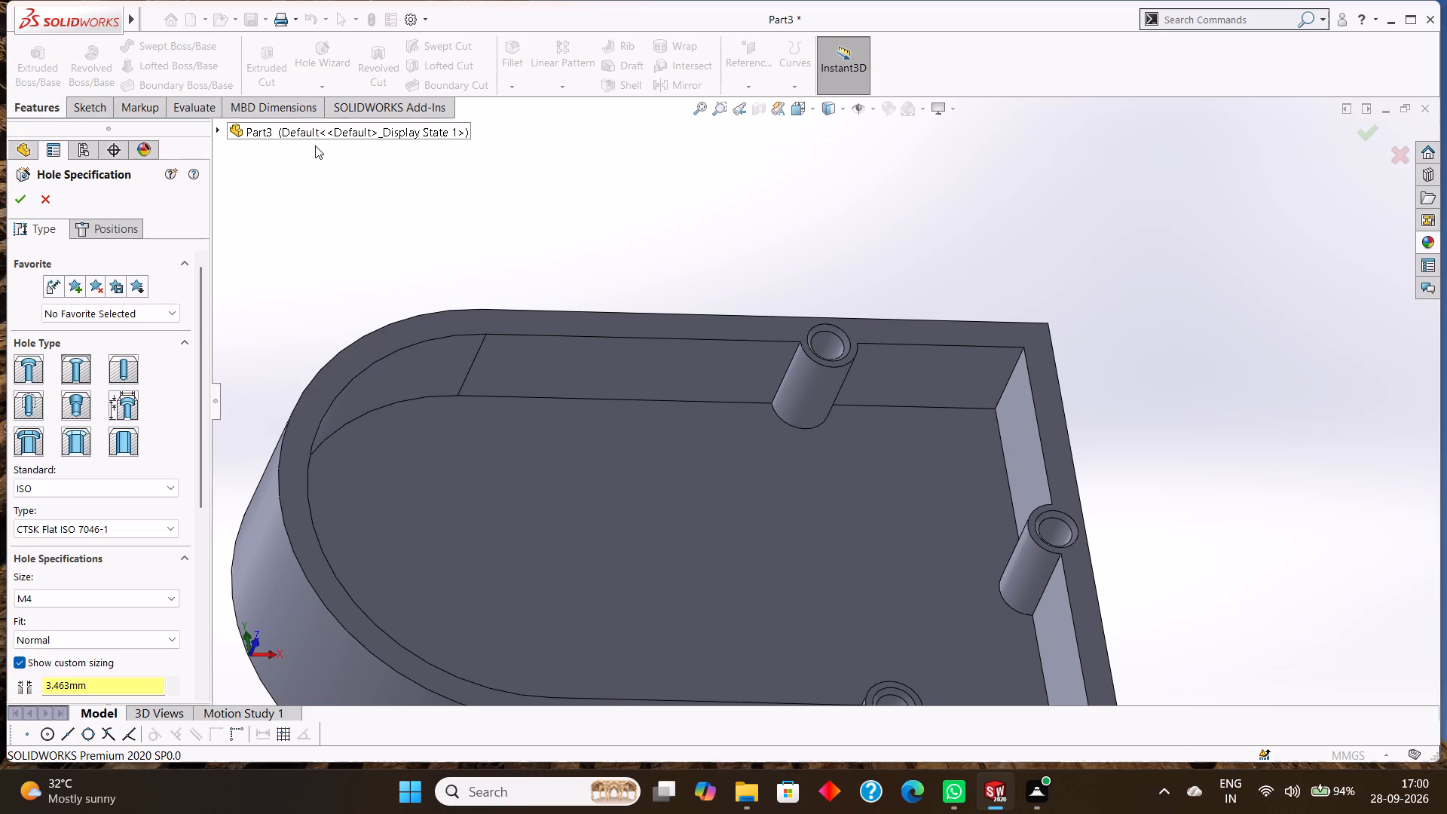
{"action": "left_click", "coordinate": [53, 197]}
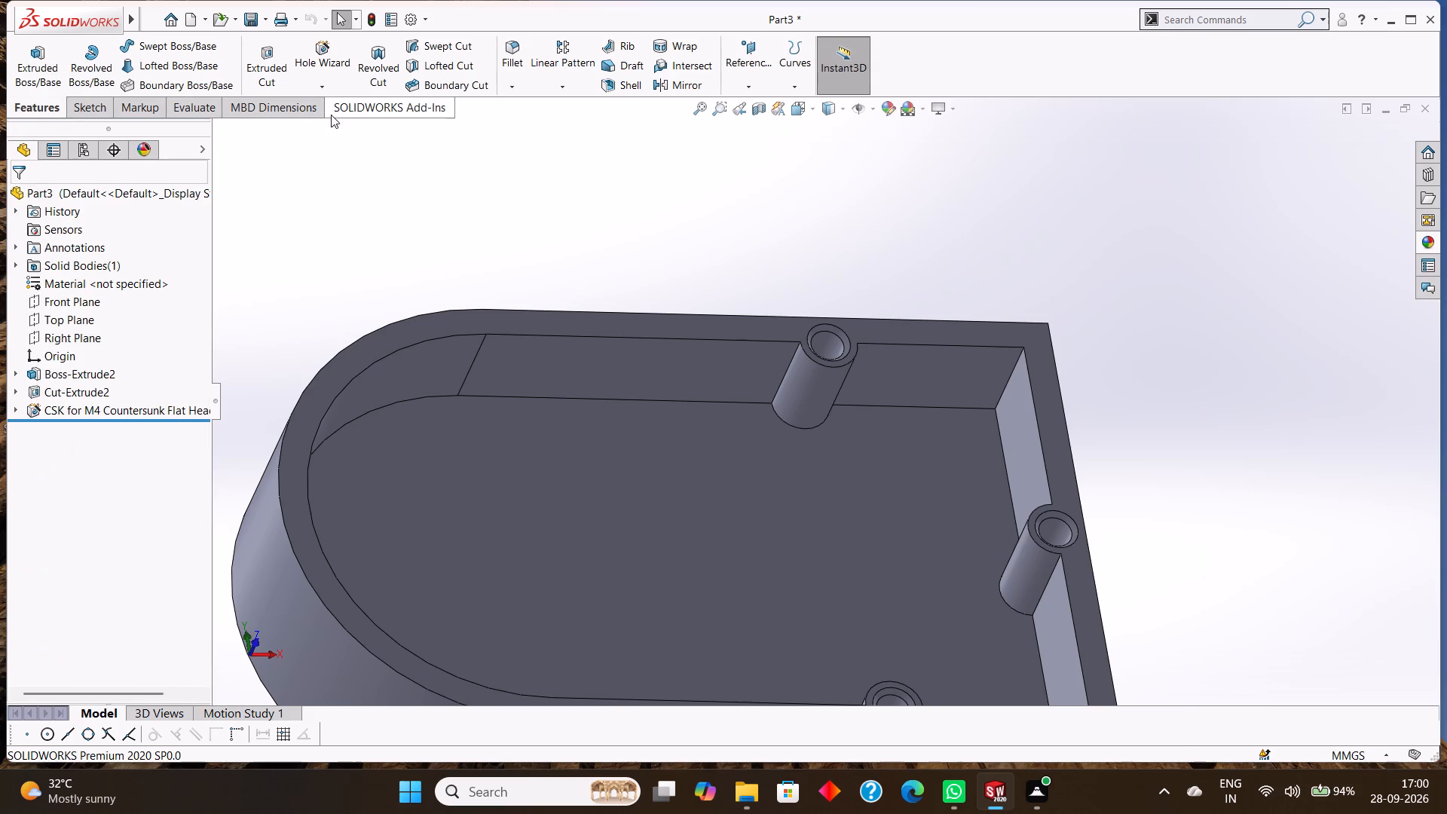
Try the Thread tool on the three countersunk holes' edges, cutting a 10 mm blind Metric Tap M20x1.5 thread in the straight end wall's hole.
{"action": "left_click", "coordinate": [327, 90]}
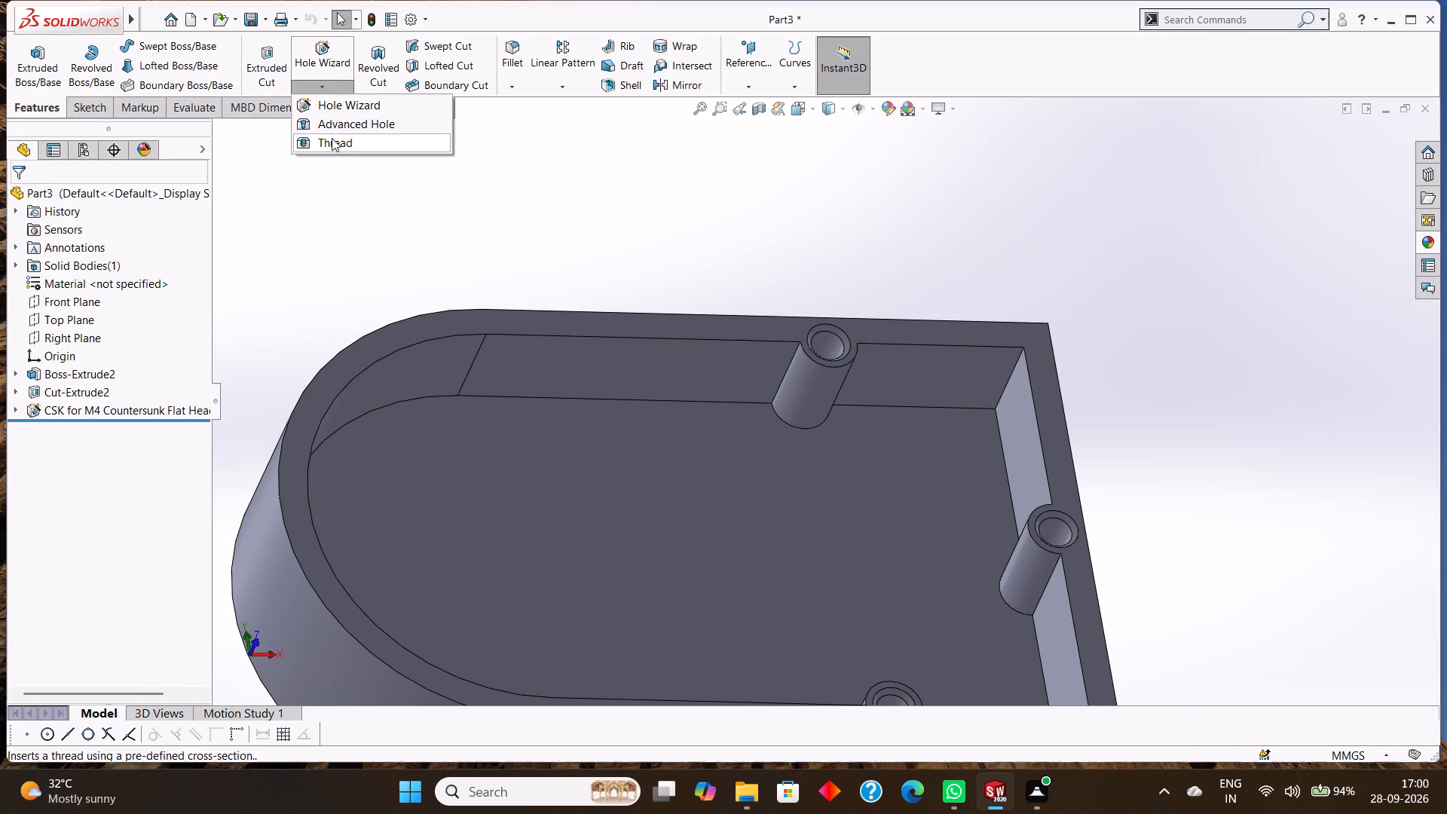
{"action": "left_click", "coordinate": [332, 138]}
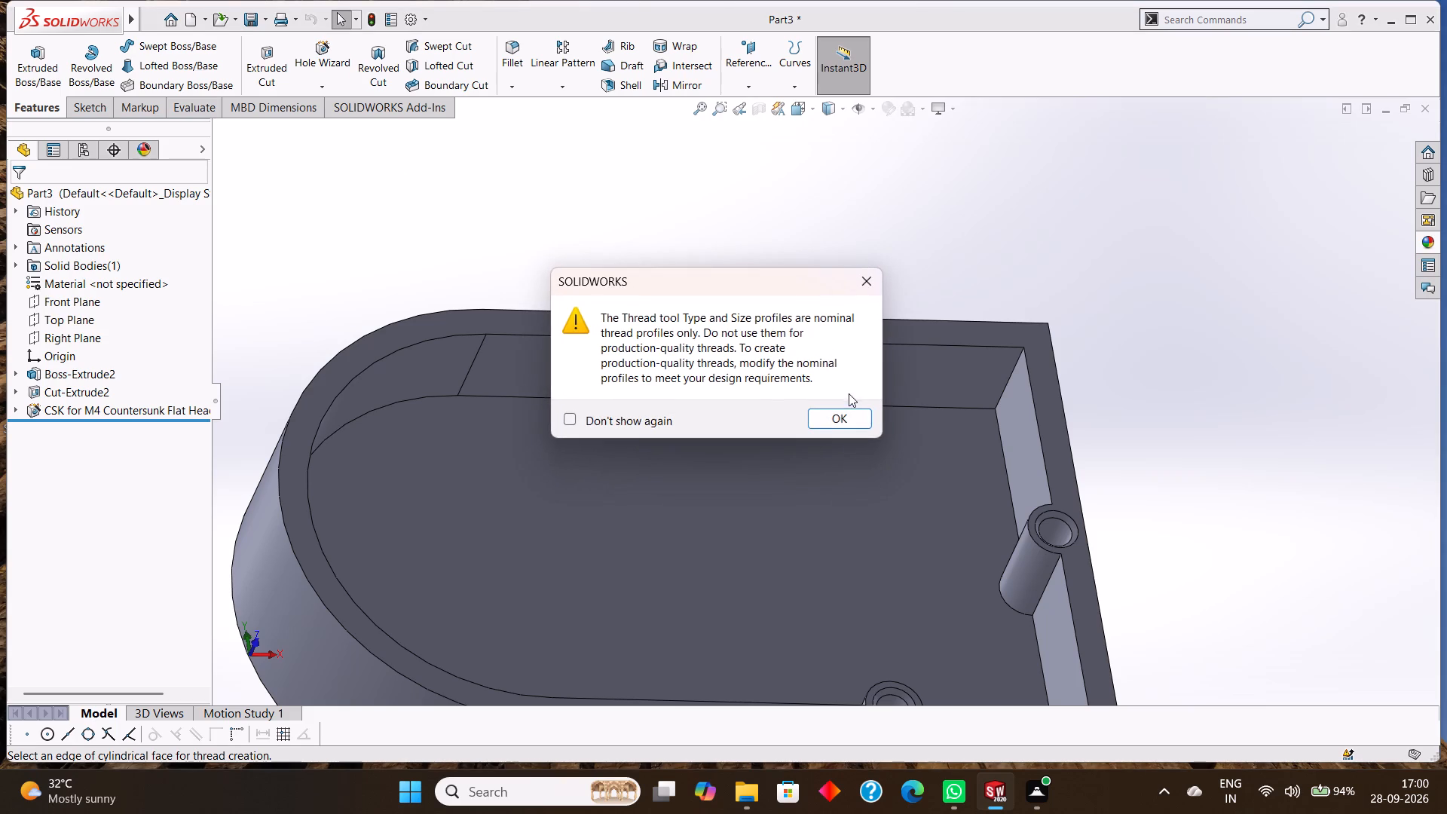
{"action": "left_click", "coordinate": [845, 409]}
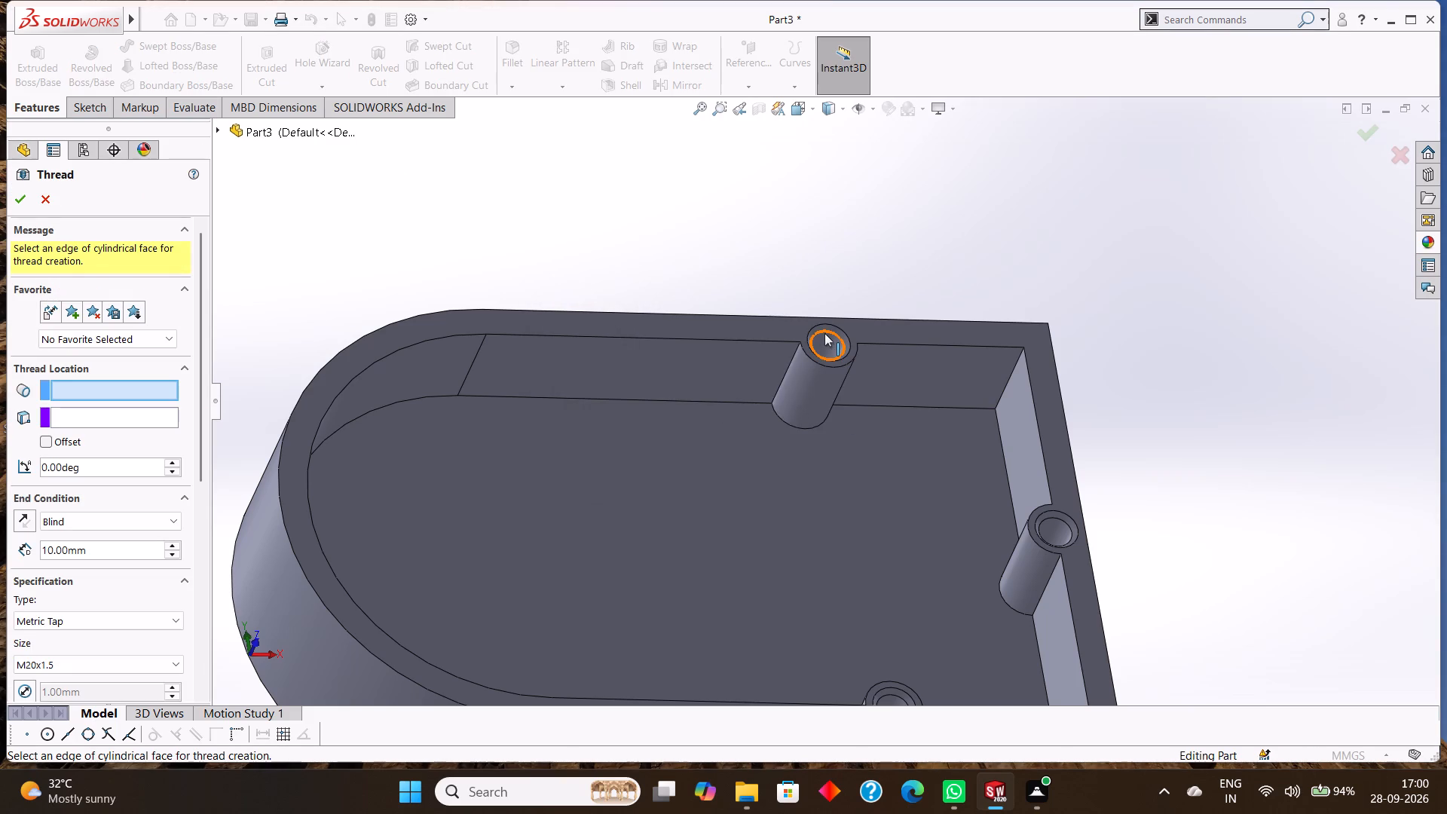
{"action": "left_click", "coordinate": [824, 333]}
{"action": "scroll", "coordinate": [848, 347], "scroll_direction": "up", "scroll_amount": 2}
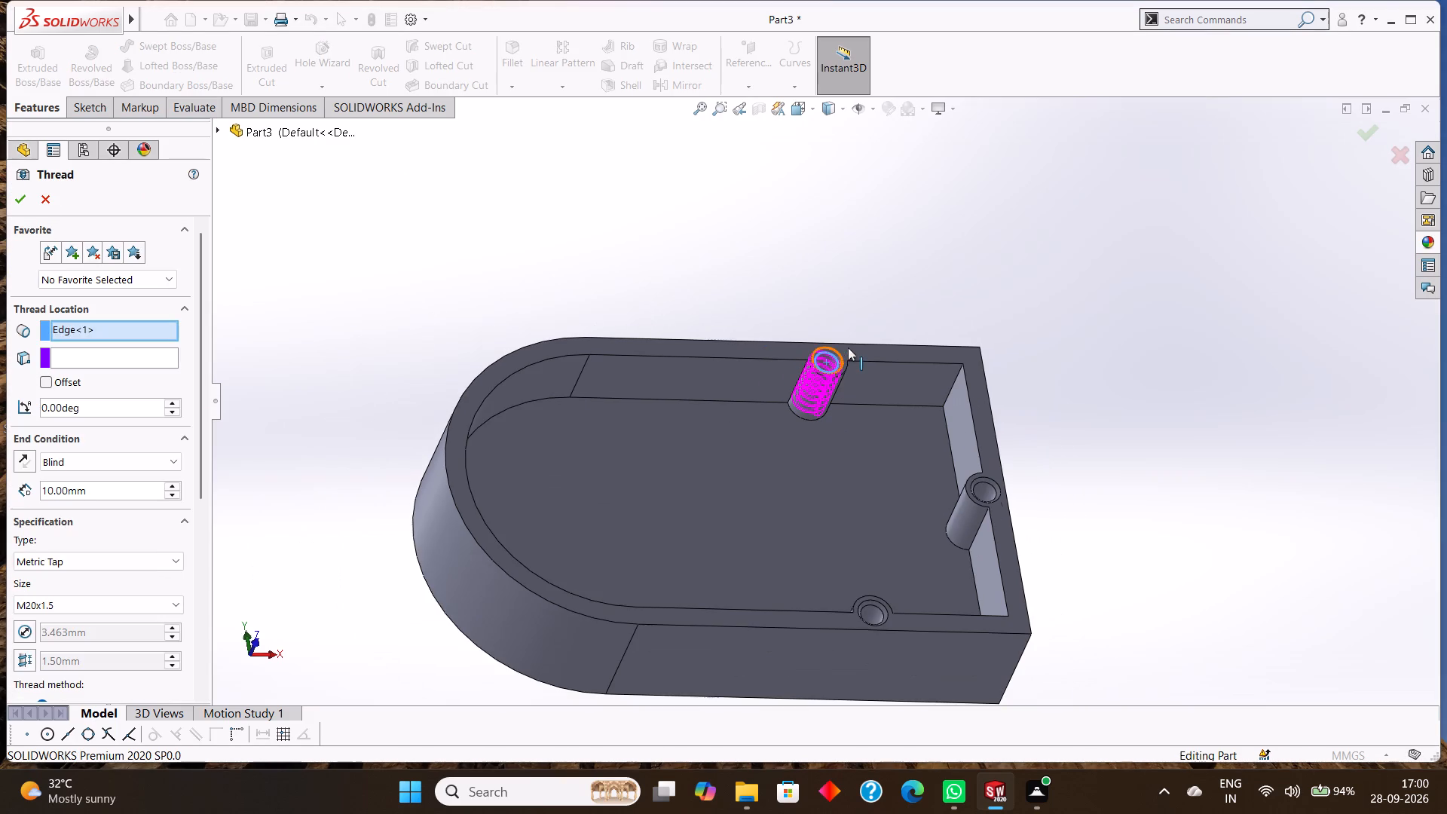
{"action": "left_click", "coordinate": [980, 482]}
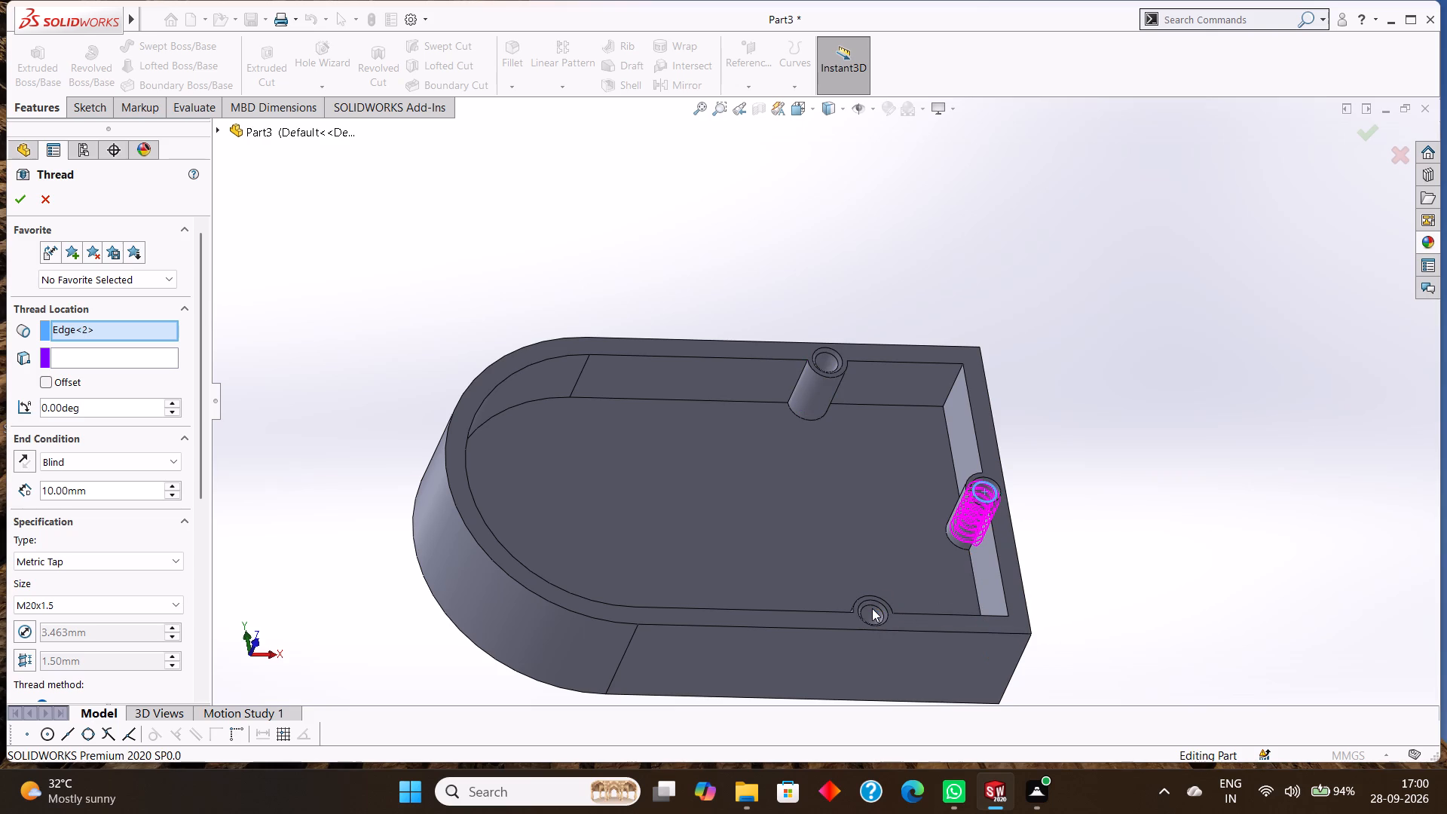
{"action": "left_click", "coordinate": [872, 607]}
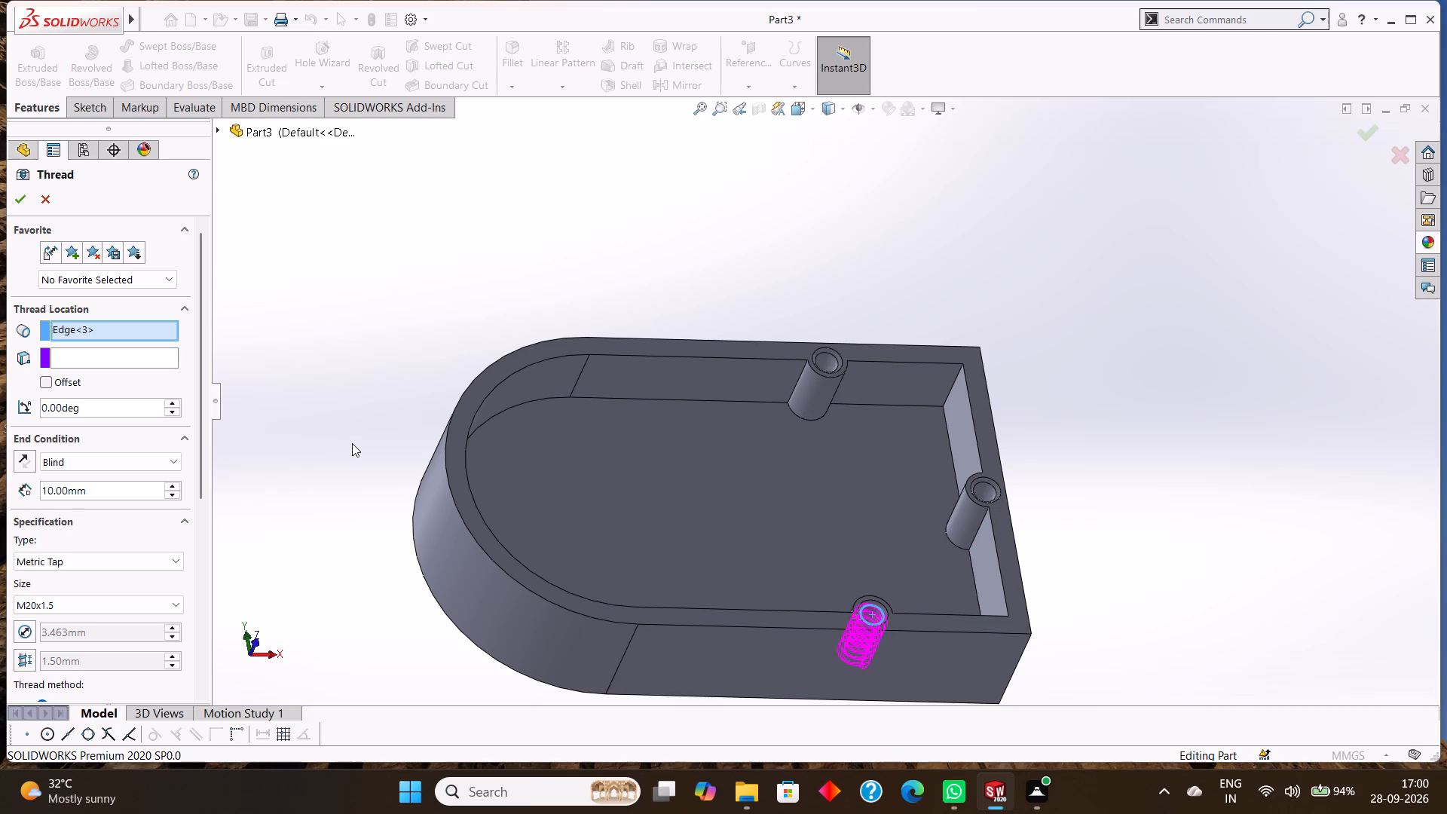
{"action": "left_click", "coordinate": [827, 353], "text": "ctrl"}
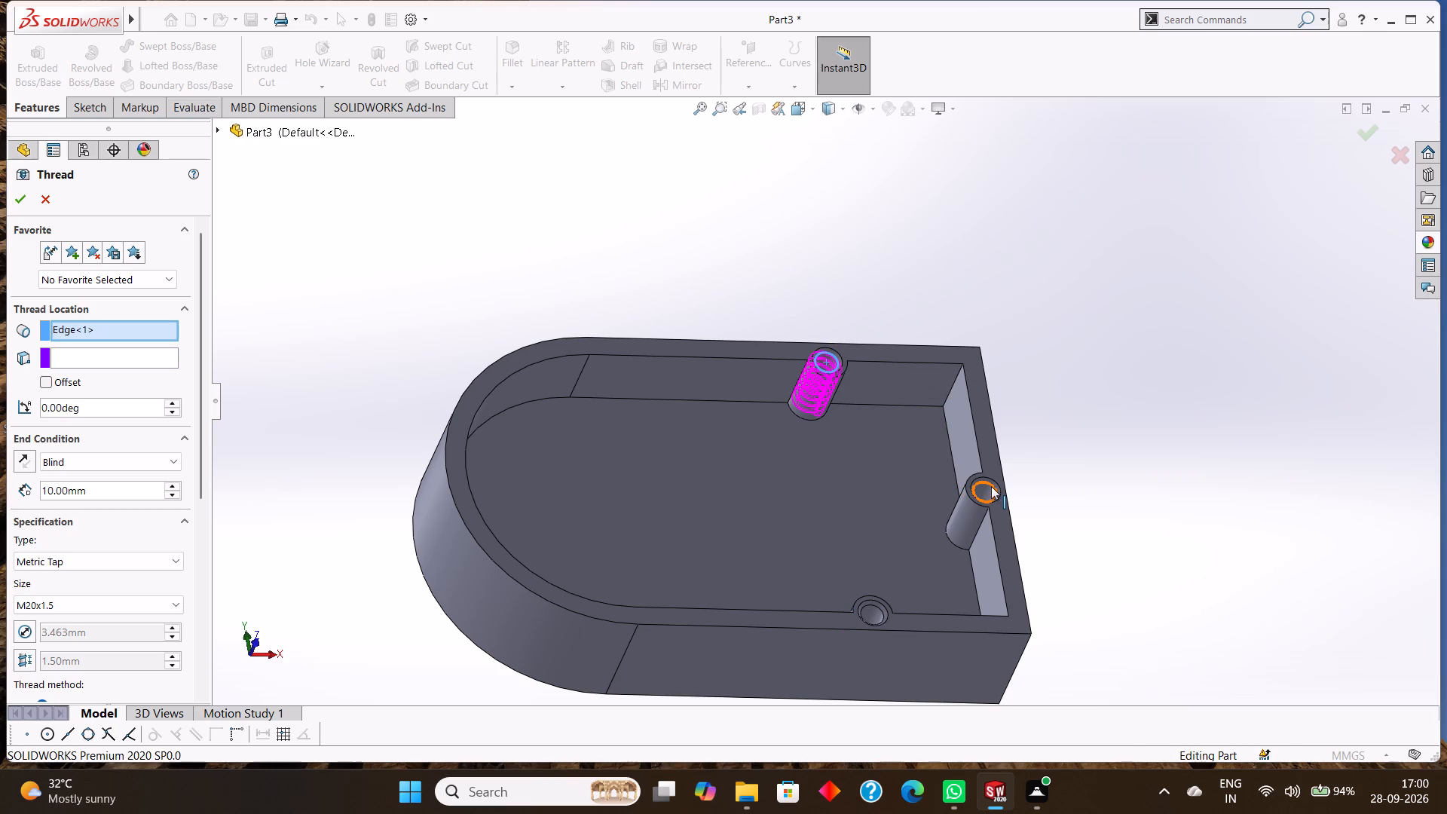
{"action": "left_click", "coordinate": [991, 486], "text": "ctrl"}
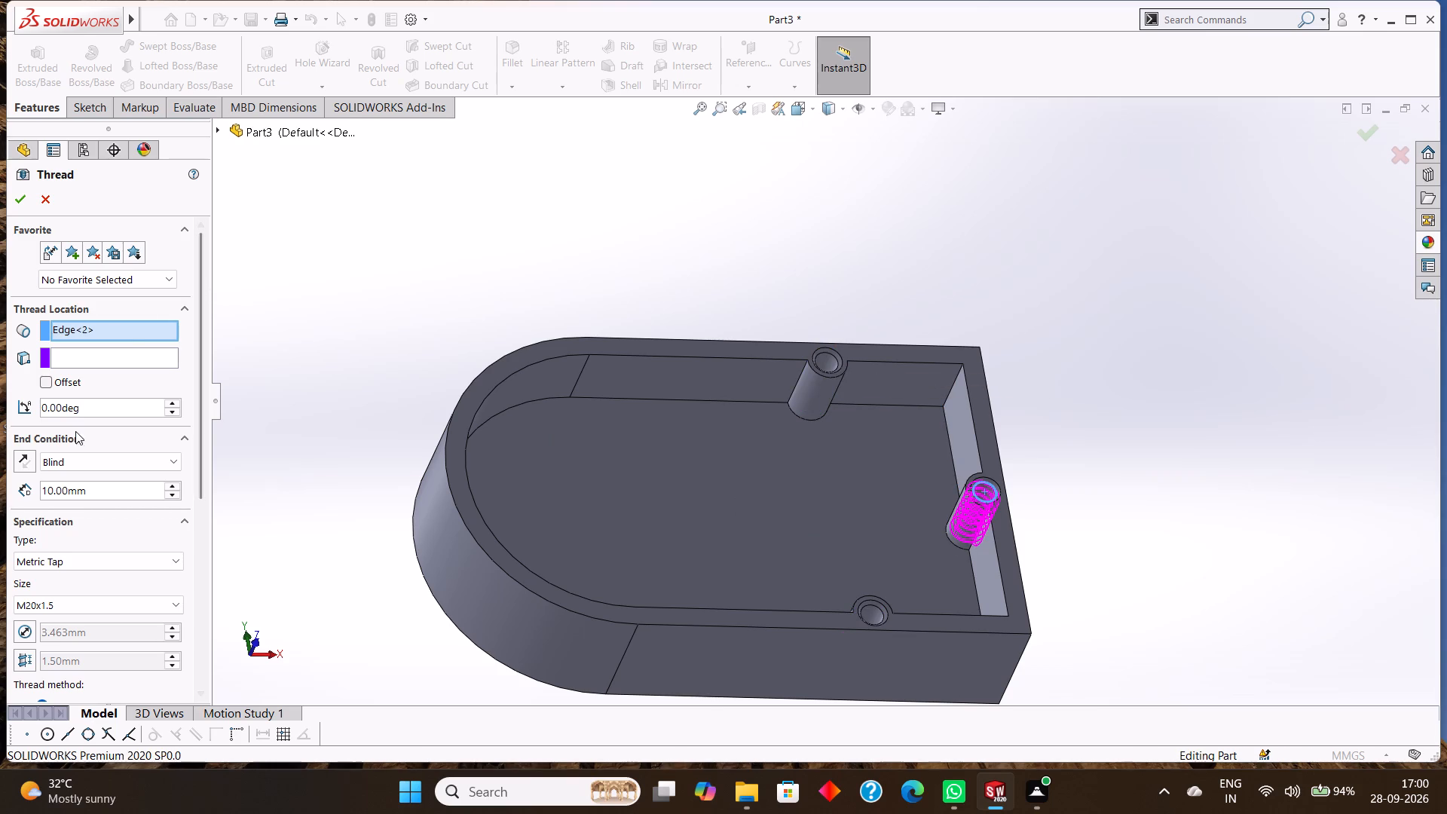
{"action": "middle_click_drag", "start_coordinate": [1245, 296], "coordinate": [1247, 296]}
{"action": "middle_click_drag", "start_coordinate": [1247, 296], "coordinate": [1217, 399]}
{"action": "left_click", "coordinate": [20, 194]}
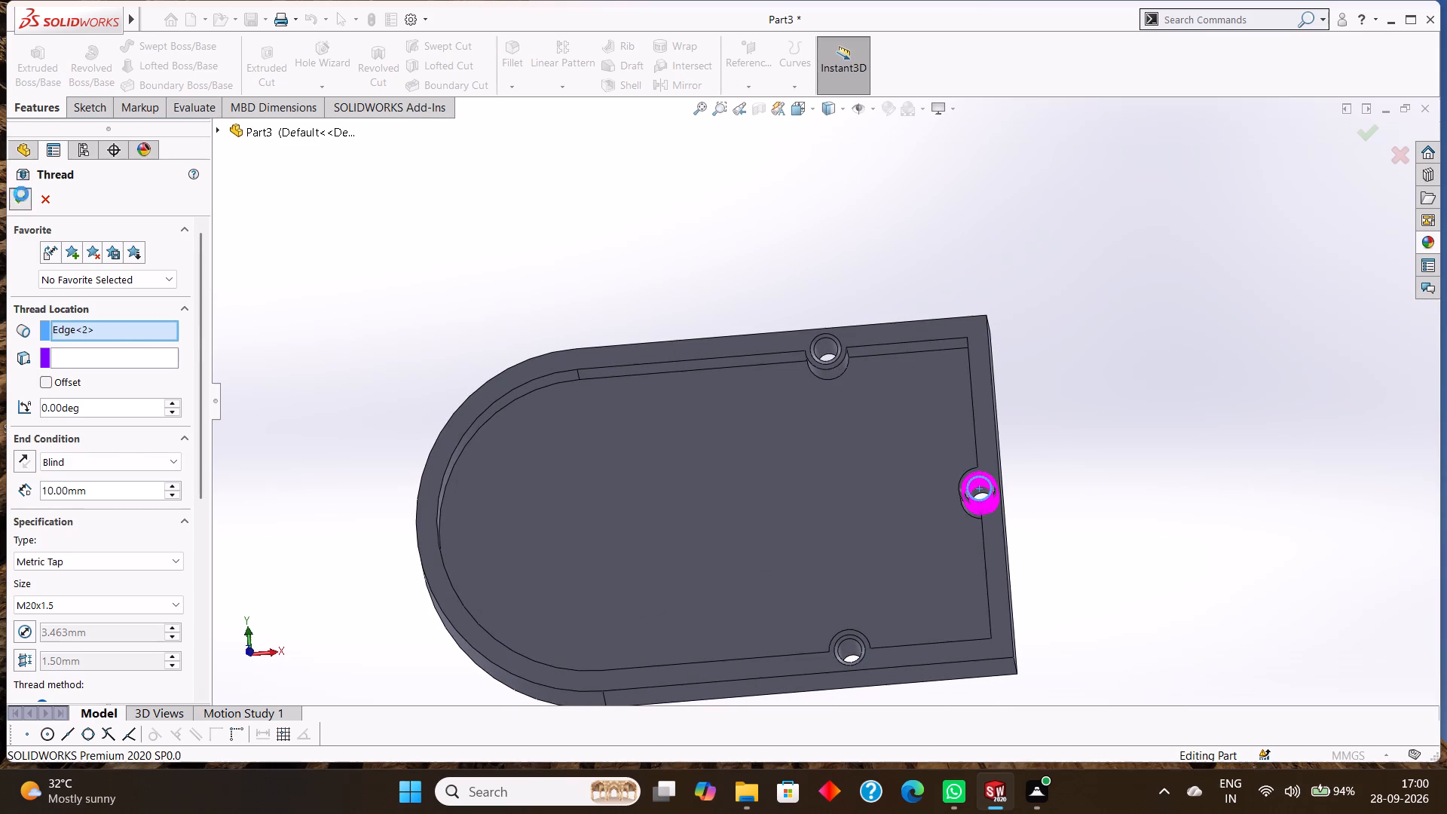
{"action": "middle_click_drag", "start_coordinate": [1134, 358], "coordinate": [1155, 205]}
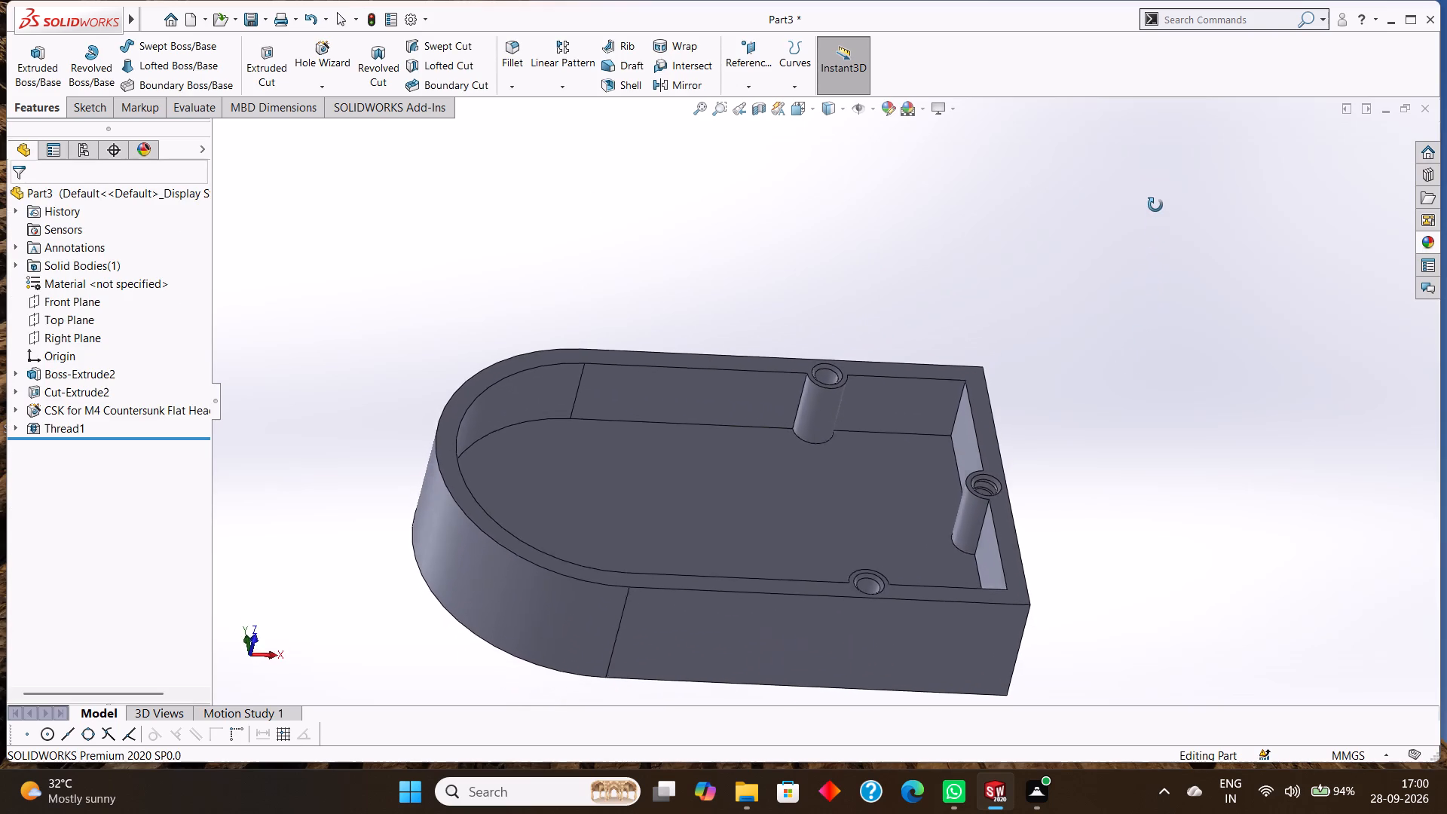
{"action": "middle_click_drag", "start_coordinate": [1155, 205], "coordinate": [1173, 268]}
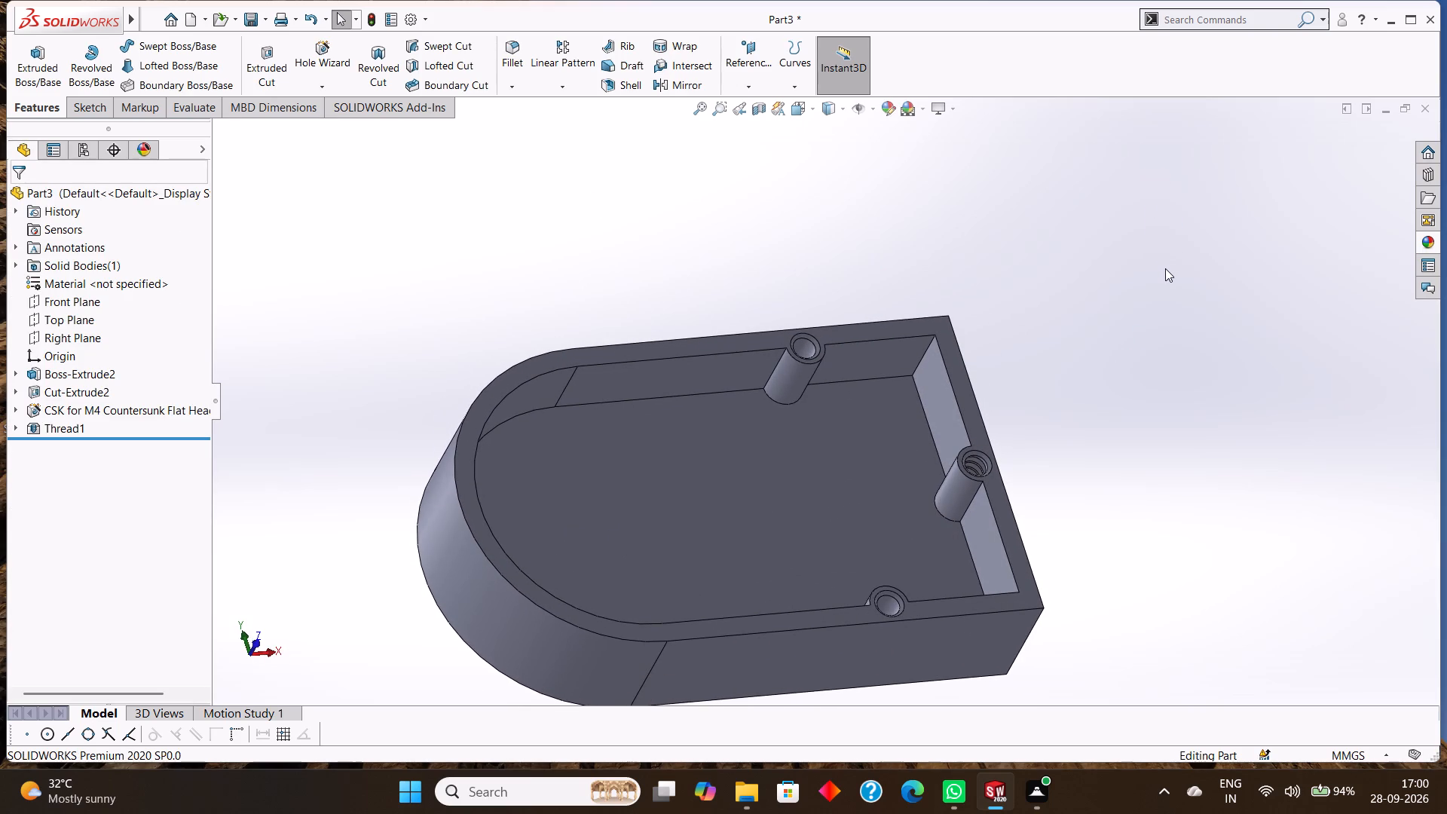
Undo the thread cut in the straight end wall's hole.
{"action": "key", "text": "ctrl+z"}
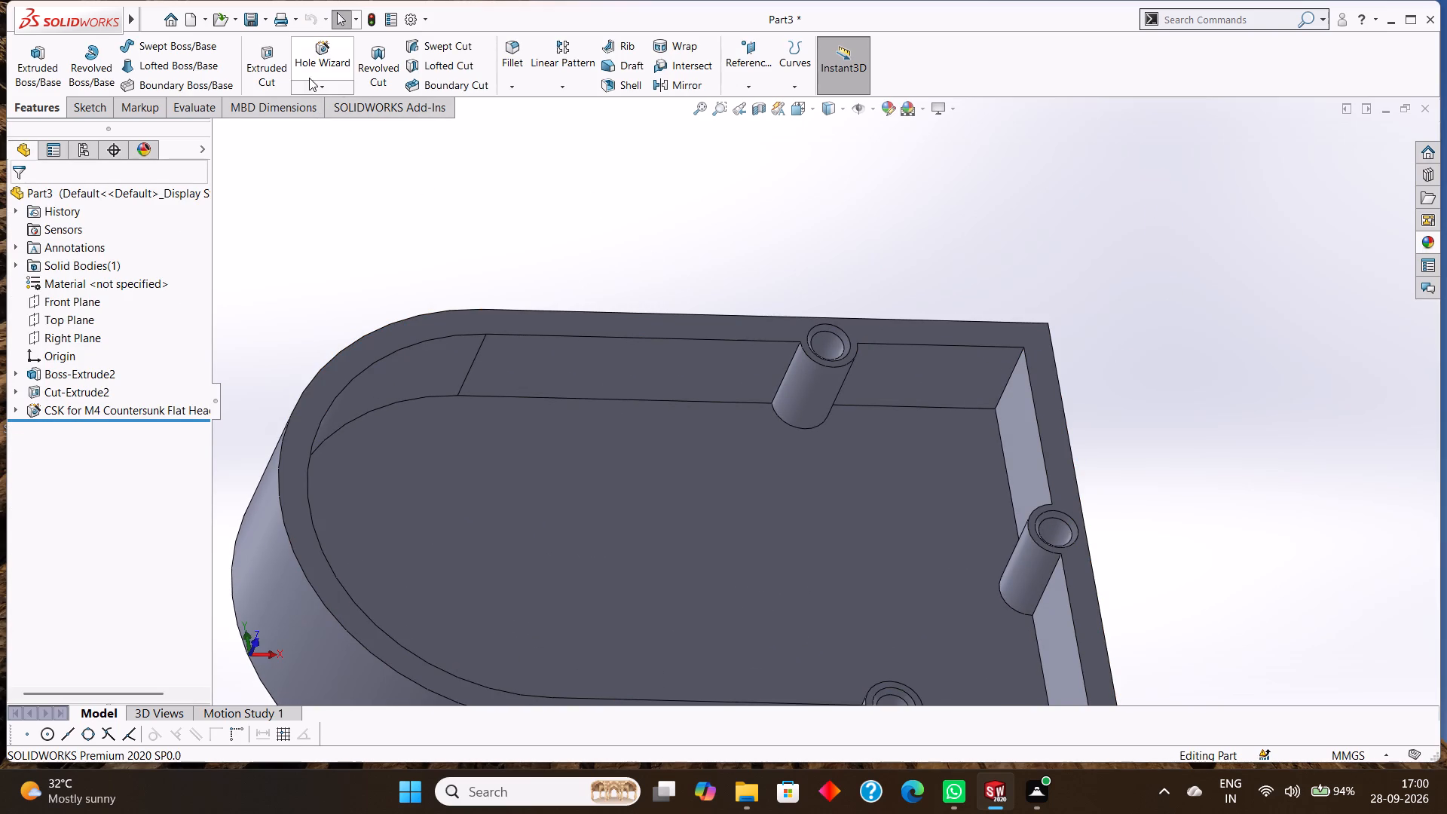
Cut a 10 mm blind Metric Tap M20x1.5 thread from the inner circular edge of the far long wall's countersunk hole.
{"action": "left_click", "coordinate": [315, 86]}
{"action": "left_click", "coordinate": [344, 139]}
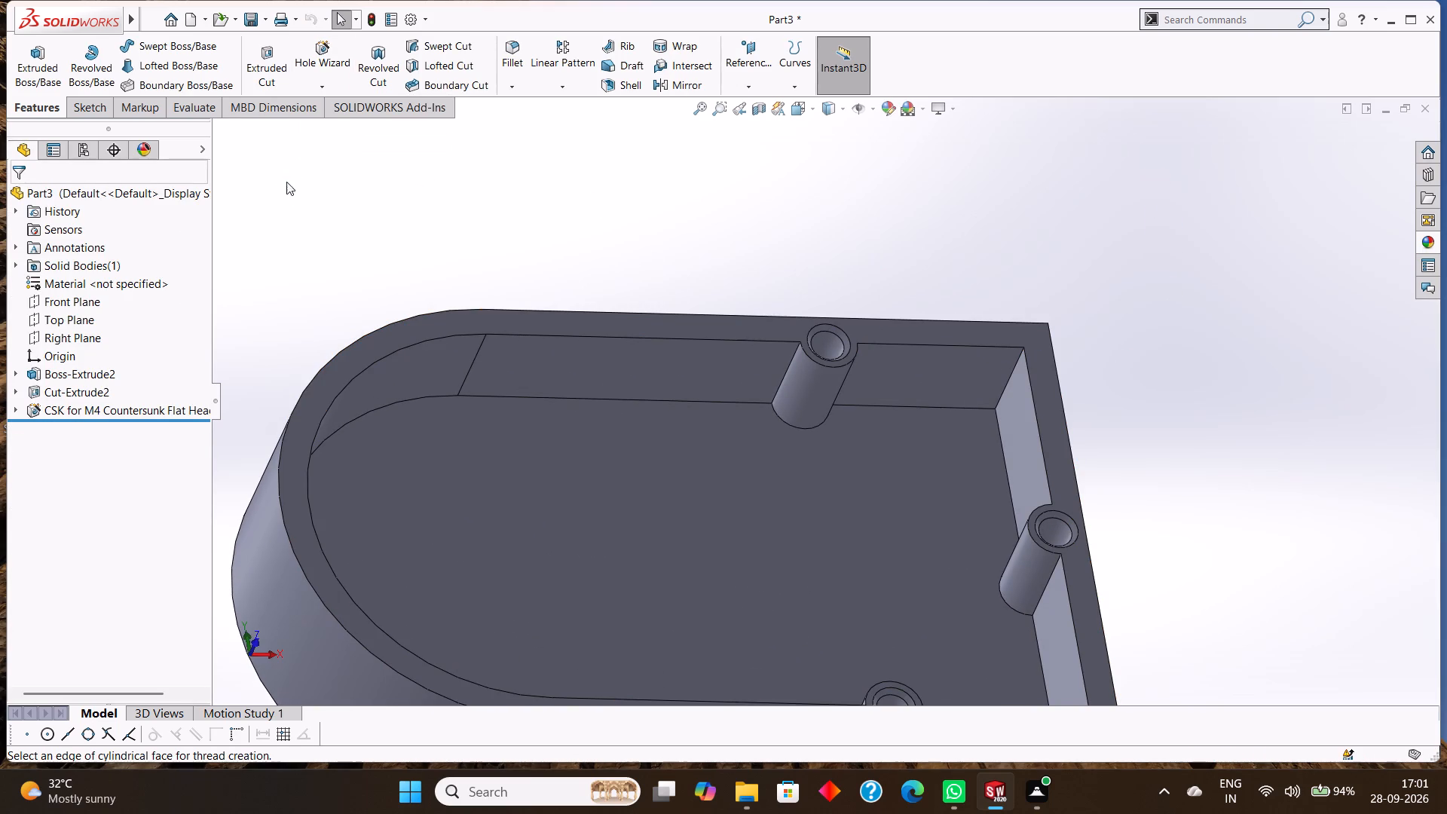
{"action": "left_click", "coordinate": [826, 413]}
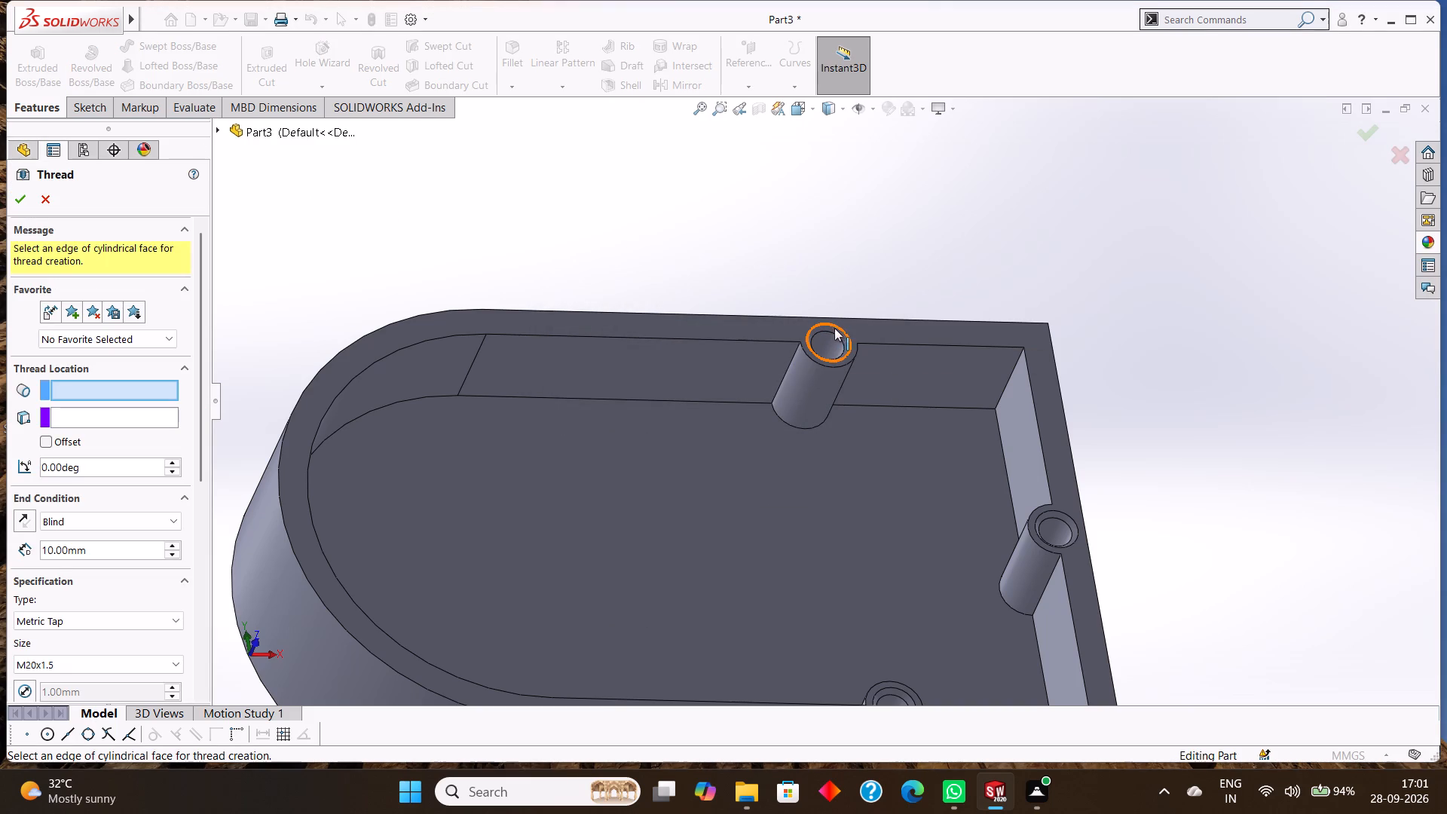
{"action": "left_click", "coordinate": [830, 323]}
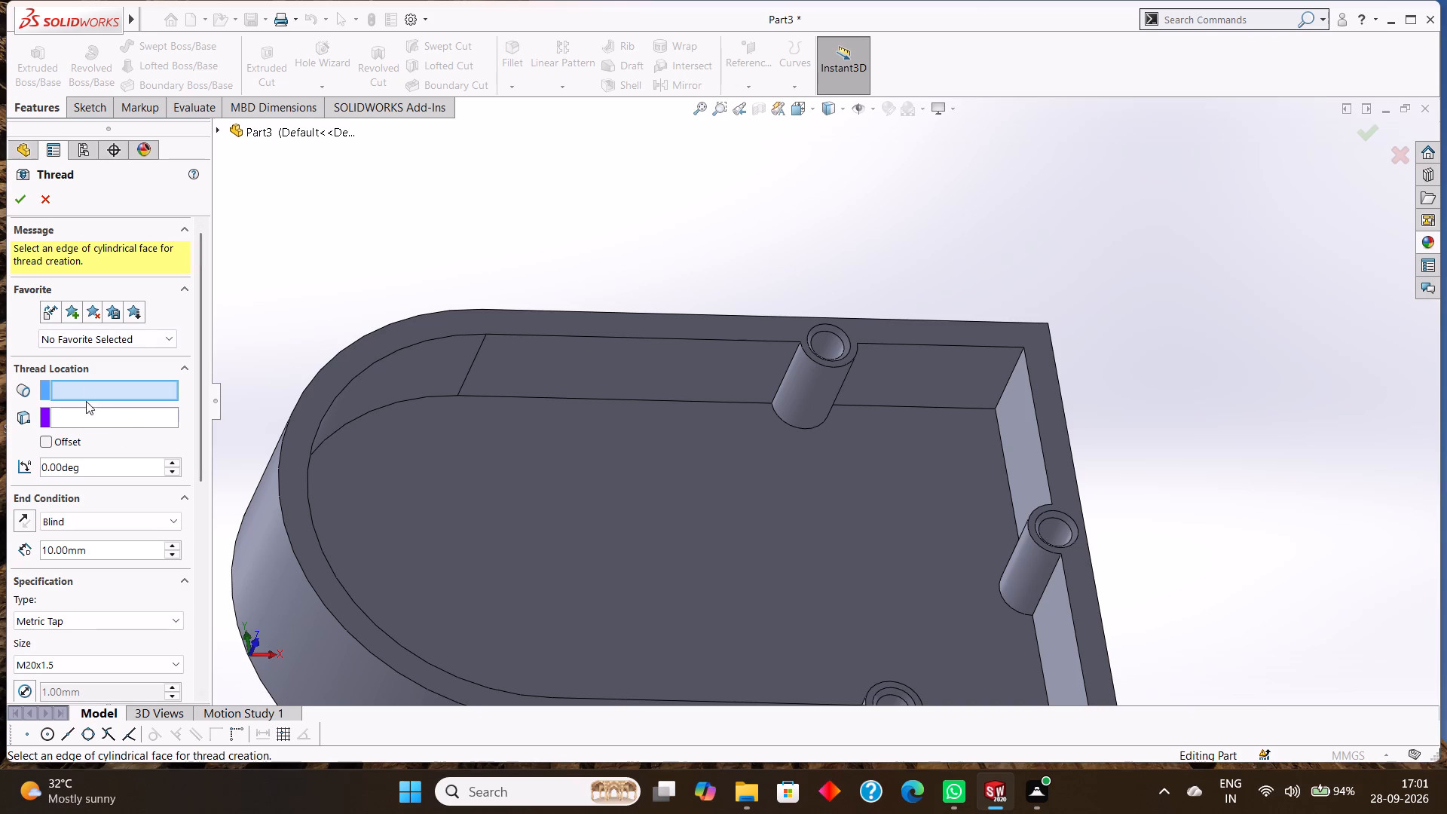
{"action": "scroll", "coordinate": [826, 344], "scroll_direction": "down", "scroll_amount": 4}
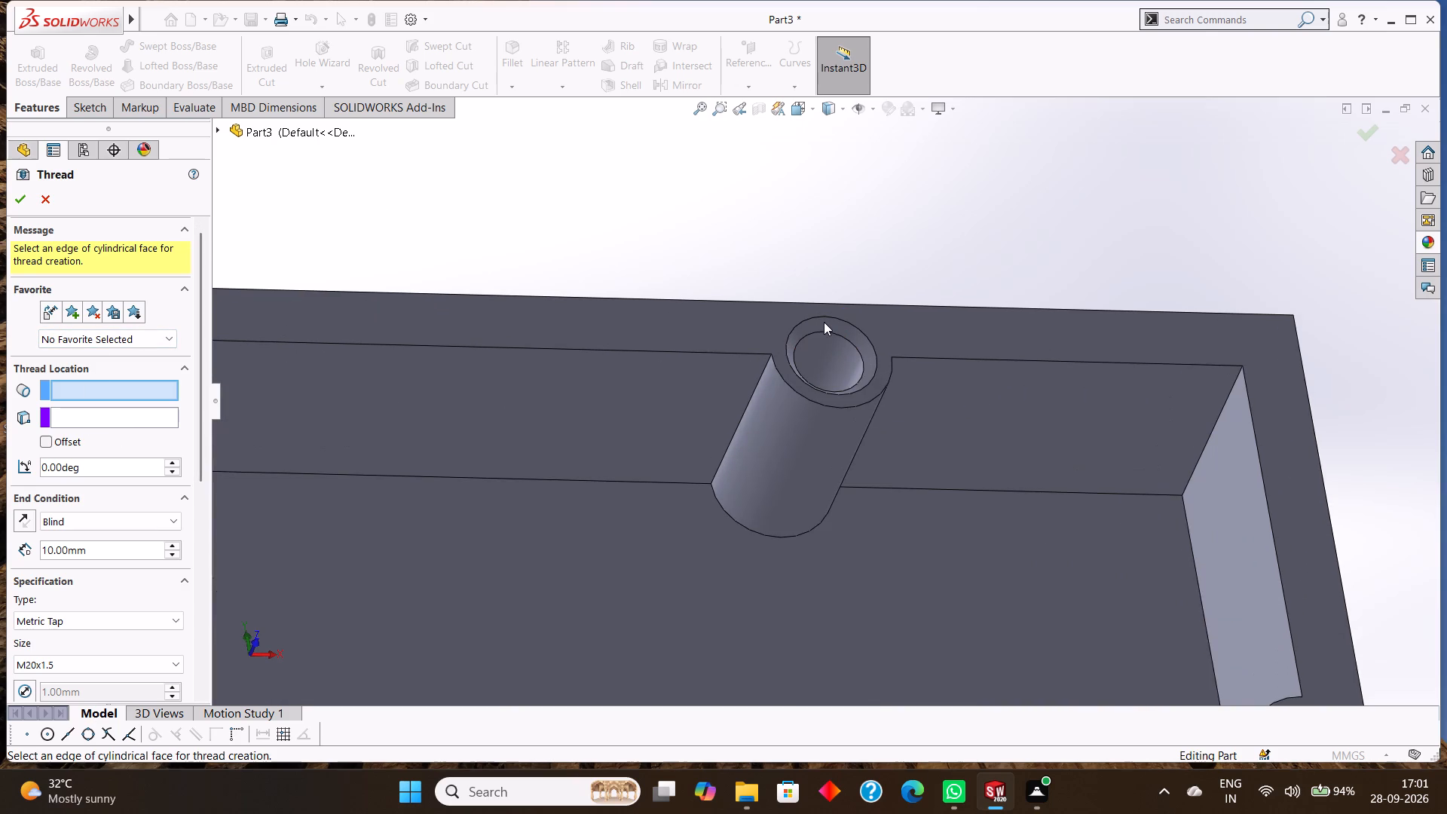
{"action": "left_click", "coordinate": [817, 332]}
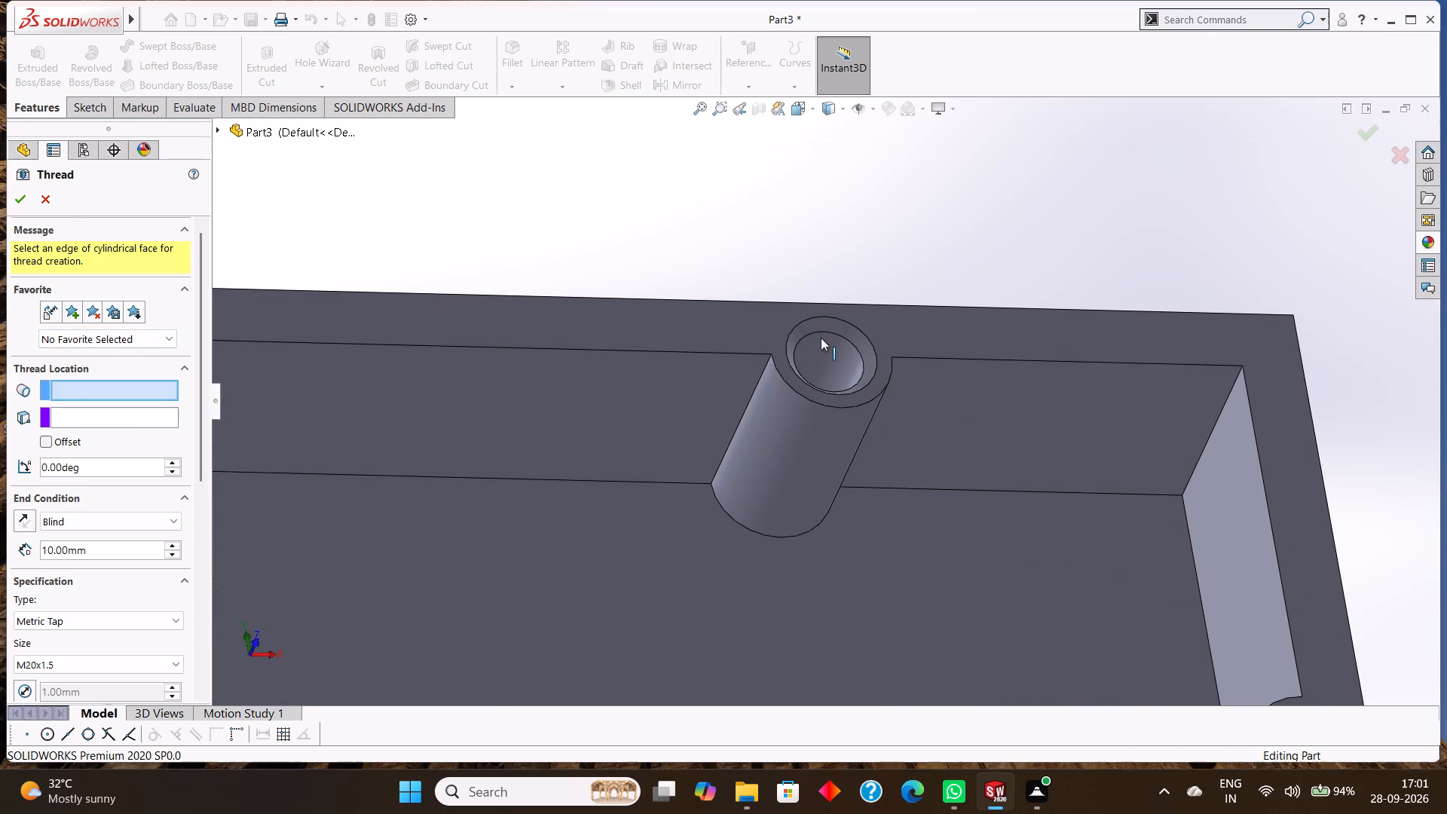
{"action": "scroll", "coordinate": [875, 377], "scroll_direction": "up", "scroll_amount": 3}
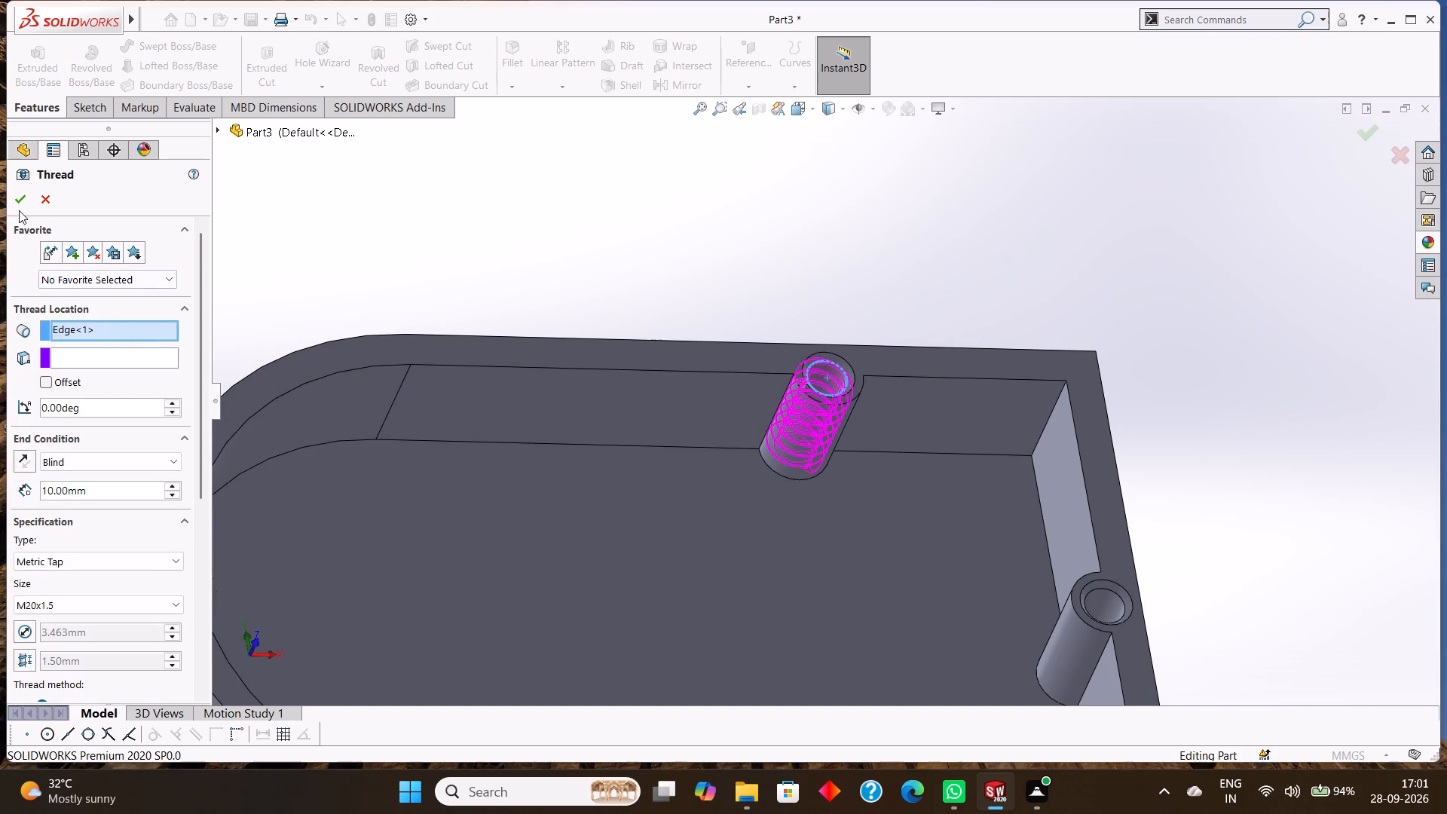
{"action": "left_click", "coordinate": [19, 200]}
{"action": "scroll", "coordinate": [931, 457], "scroll_direction": "up", "scroll_amount": 2}
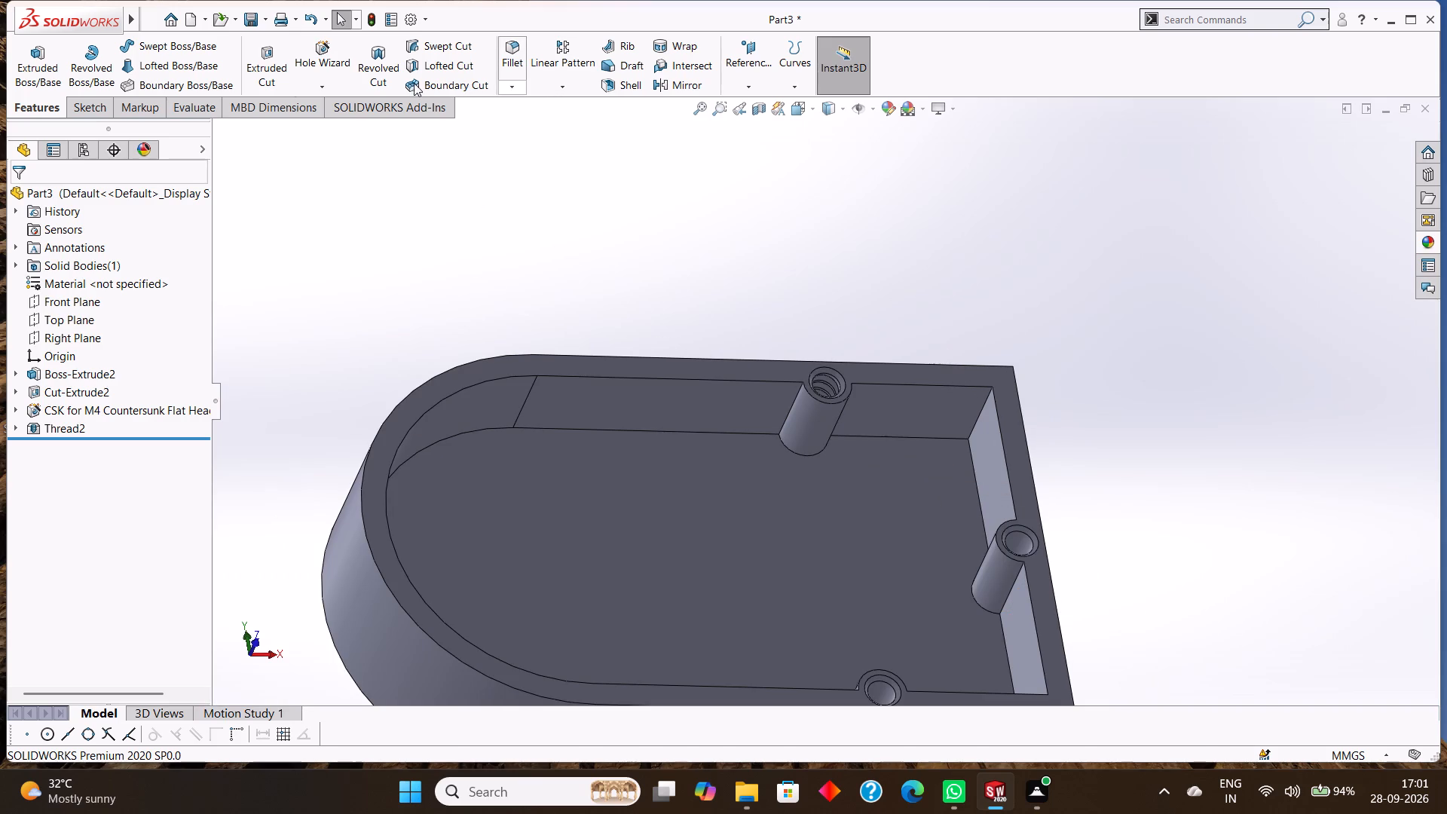
Cut a 10 mm blind Metric Tap M20x1.5 thread from the inner circular edge of the straight end wall's countersunk hole.
{"action": "left_click", "coordinate": [320, 85]}
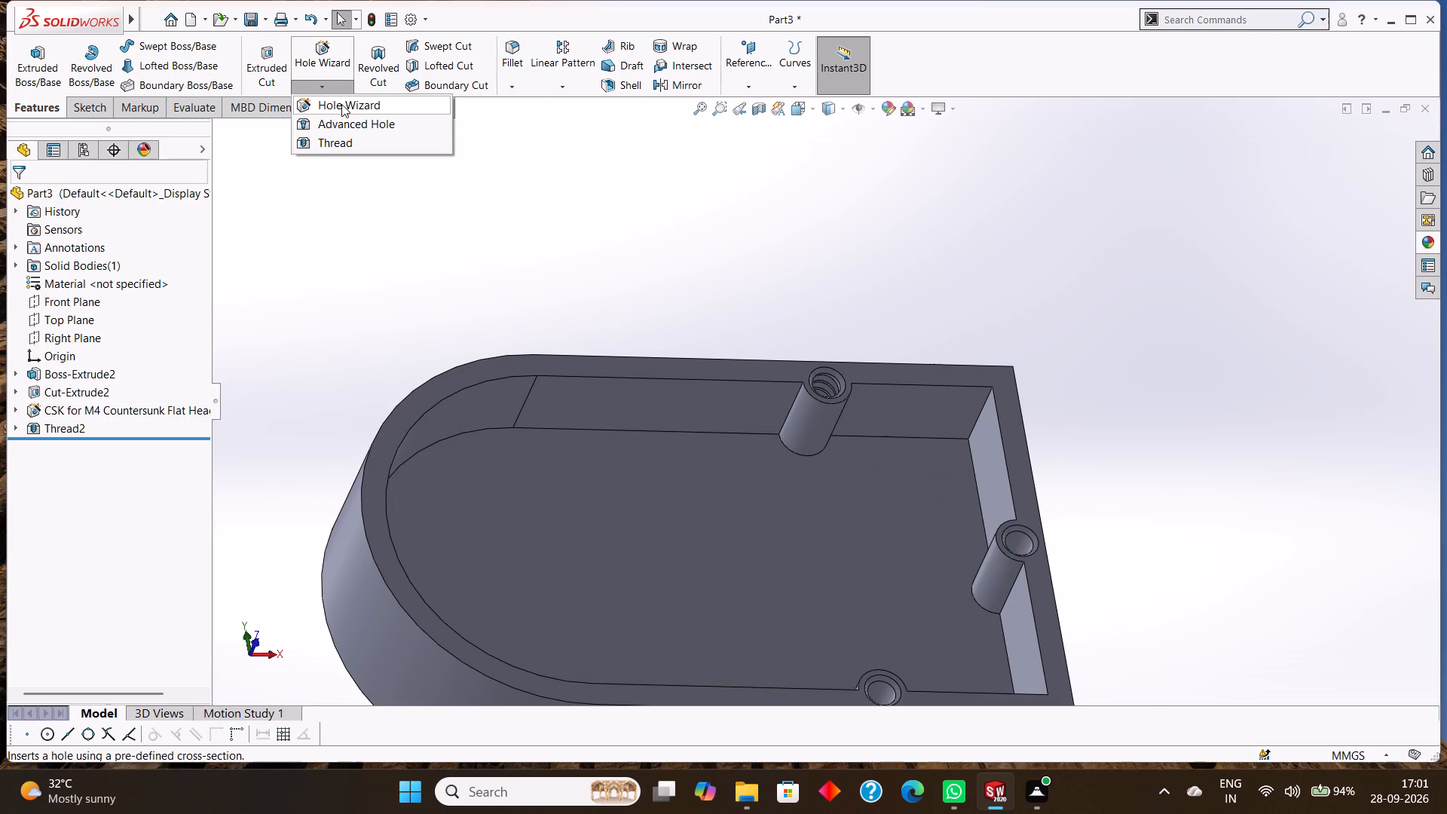
{"action": "left_click", "coordinate": [340, 148]}
{"action": "scroll", "coordinate": [1124, 583], "scroll_direction": "up", "scroll_amount": 1}
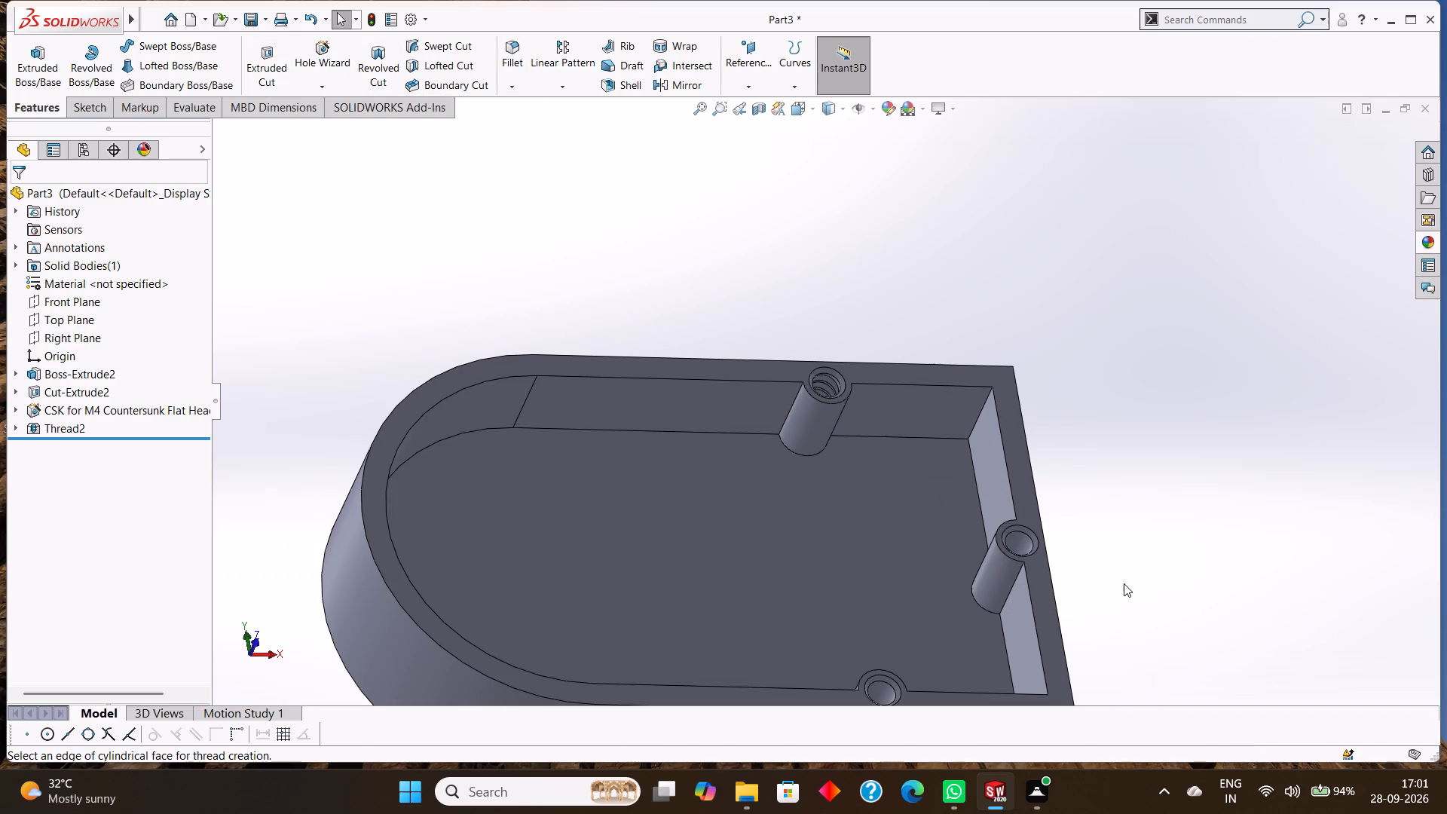
{"action": "left_click", "coordinate": [855, 410]}
{"action": "scroll", "coordinate": [1023, 525], "scroll_direction": "down", "scroll_amount": 2}
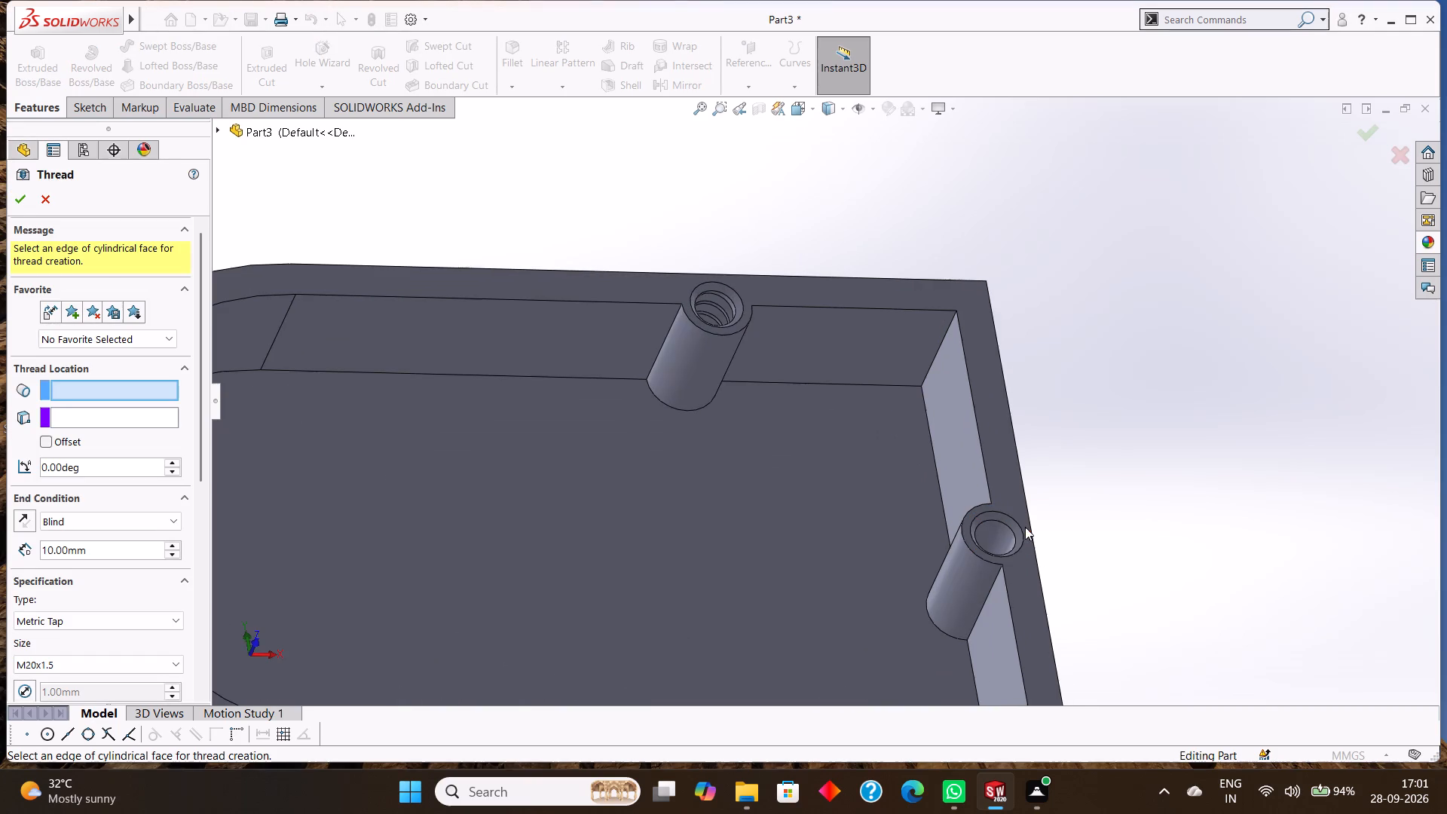
{"action": "left_click", "coordinate": [997, 521]}
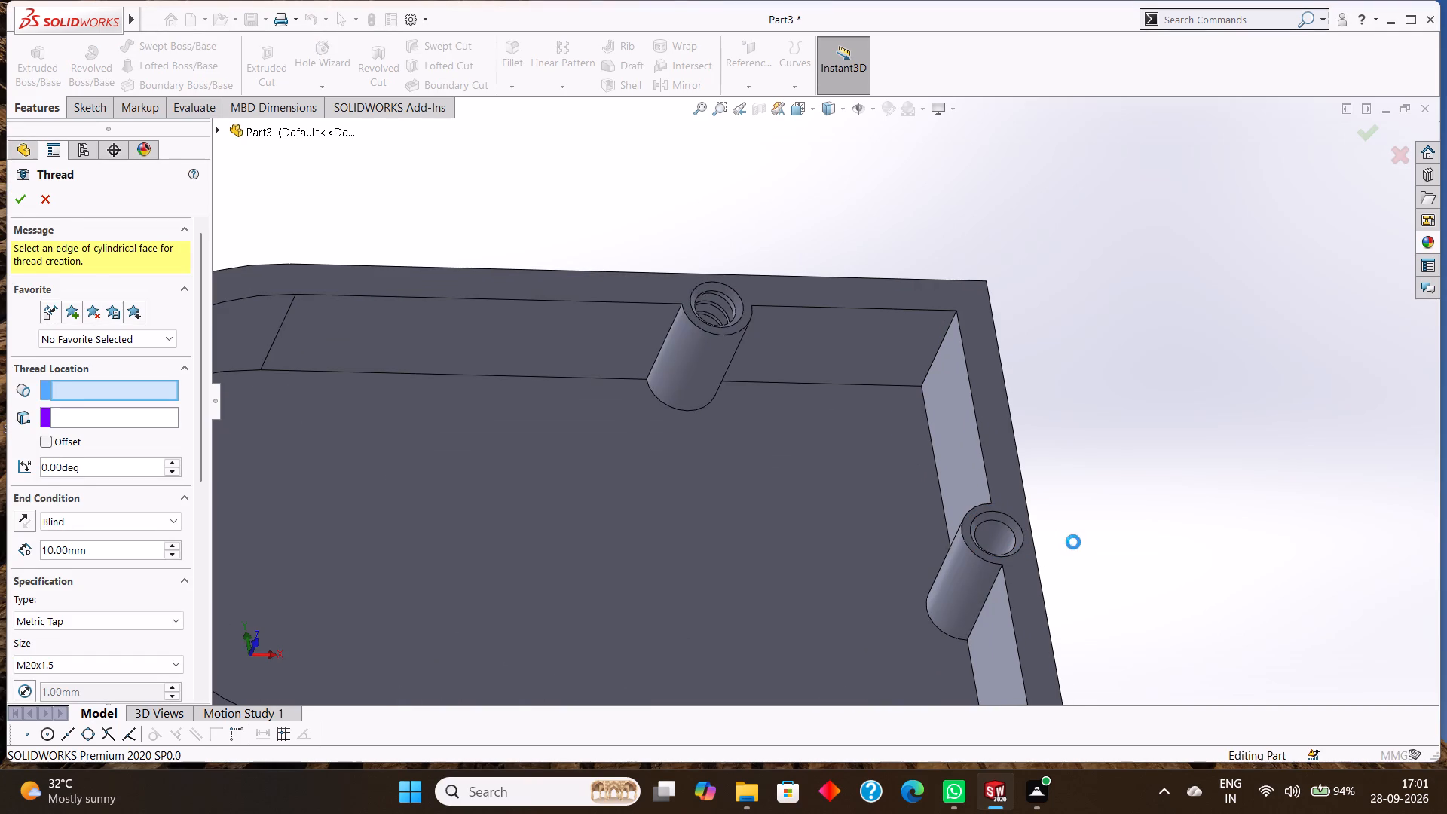
{"action": "scroll", "coordinate": [1073, 542], "scroll_direction": "up", "scroll_amount": 3}
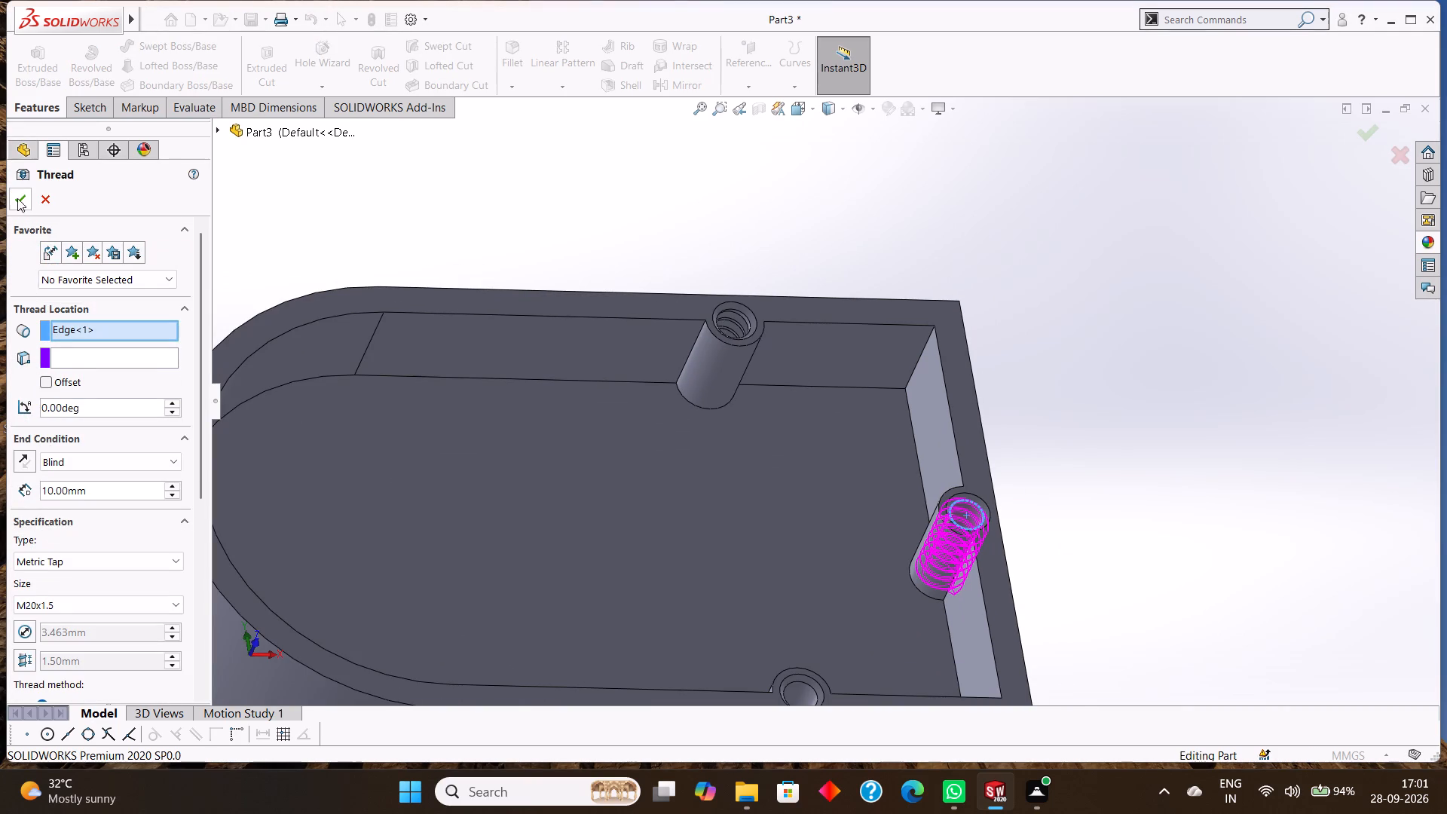
{"action": "left_click", "coordinate": [17, 198]}
{"action": "scroll", "coordinate": [815, 537], "scroll_direction": "up", "scroll_amount": 3}
{"action": "scroll", "coordinate": [813, 568], "scroll_direction": "down", "scroll_amount": 3}
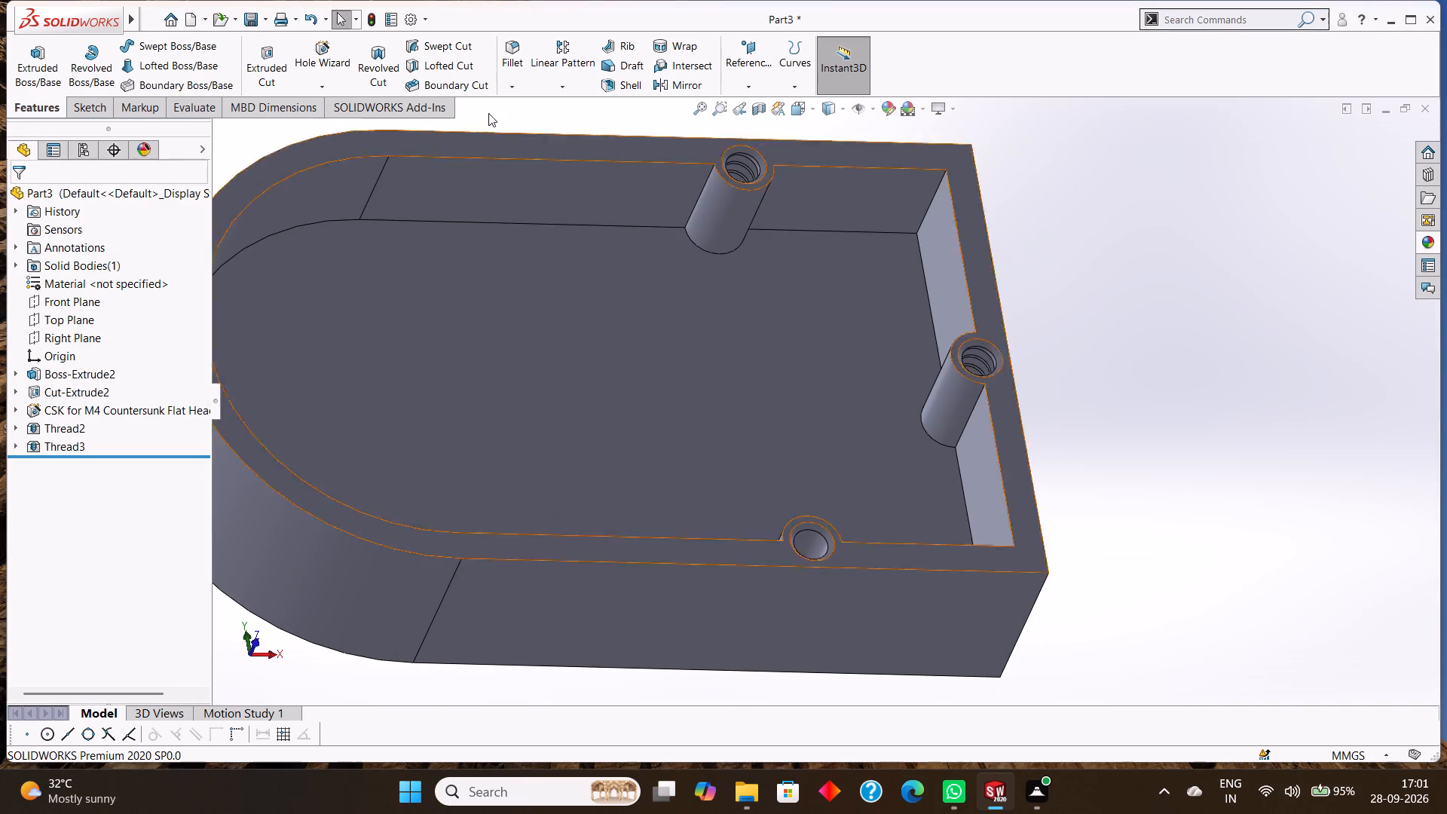
Cut a 10 mm blind Metric Tap M20x1.5 thread from the inner circular edge of the near long wall's countersunk hole.
{"action": "left_click", "coordinate": [307, 62]}
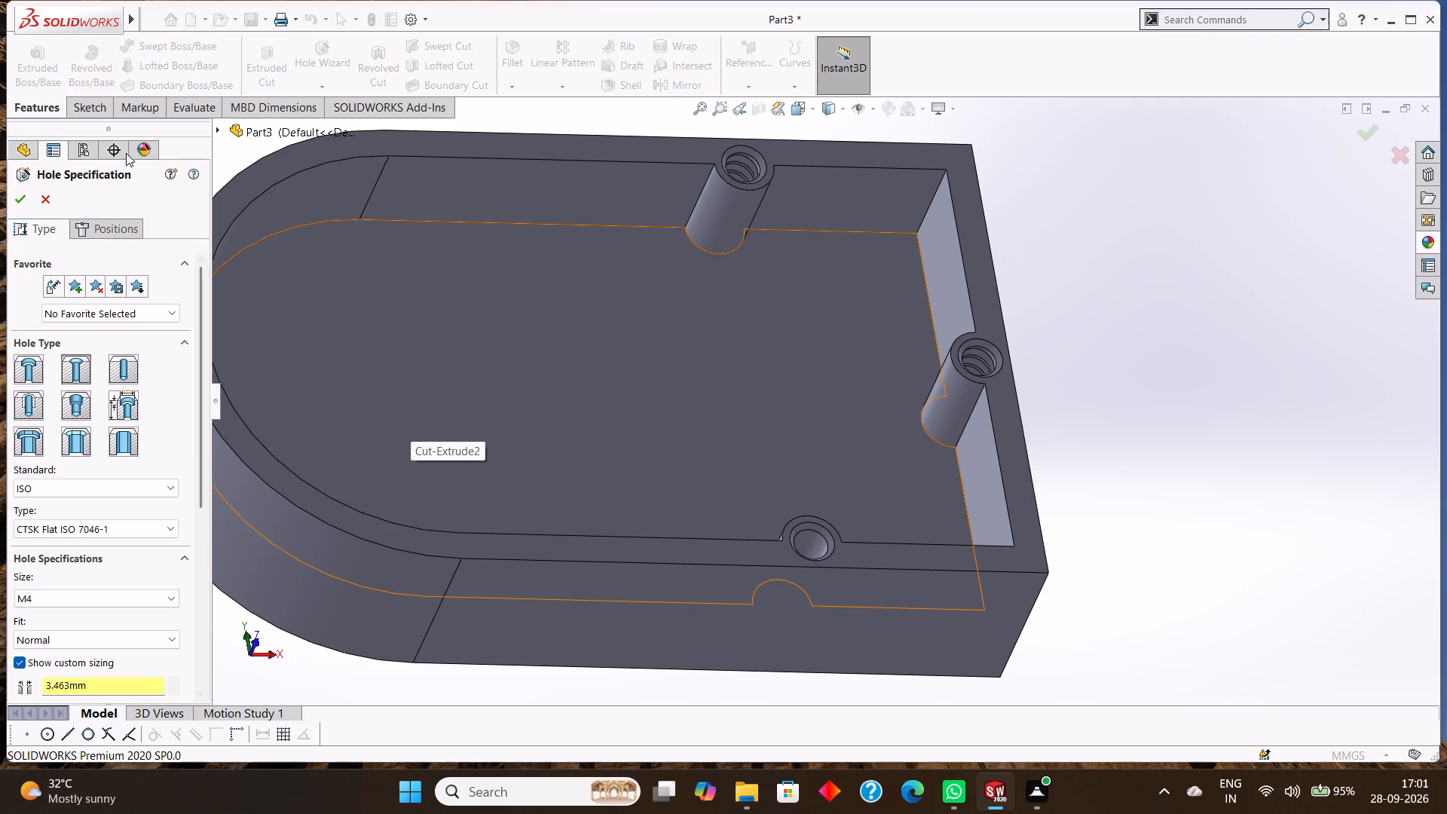
{"action": "left_click", "coordinate": [49, 194]}
{"action": "left_click", "coordinate": [320, 83]}
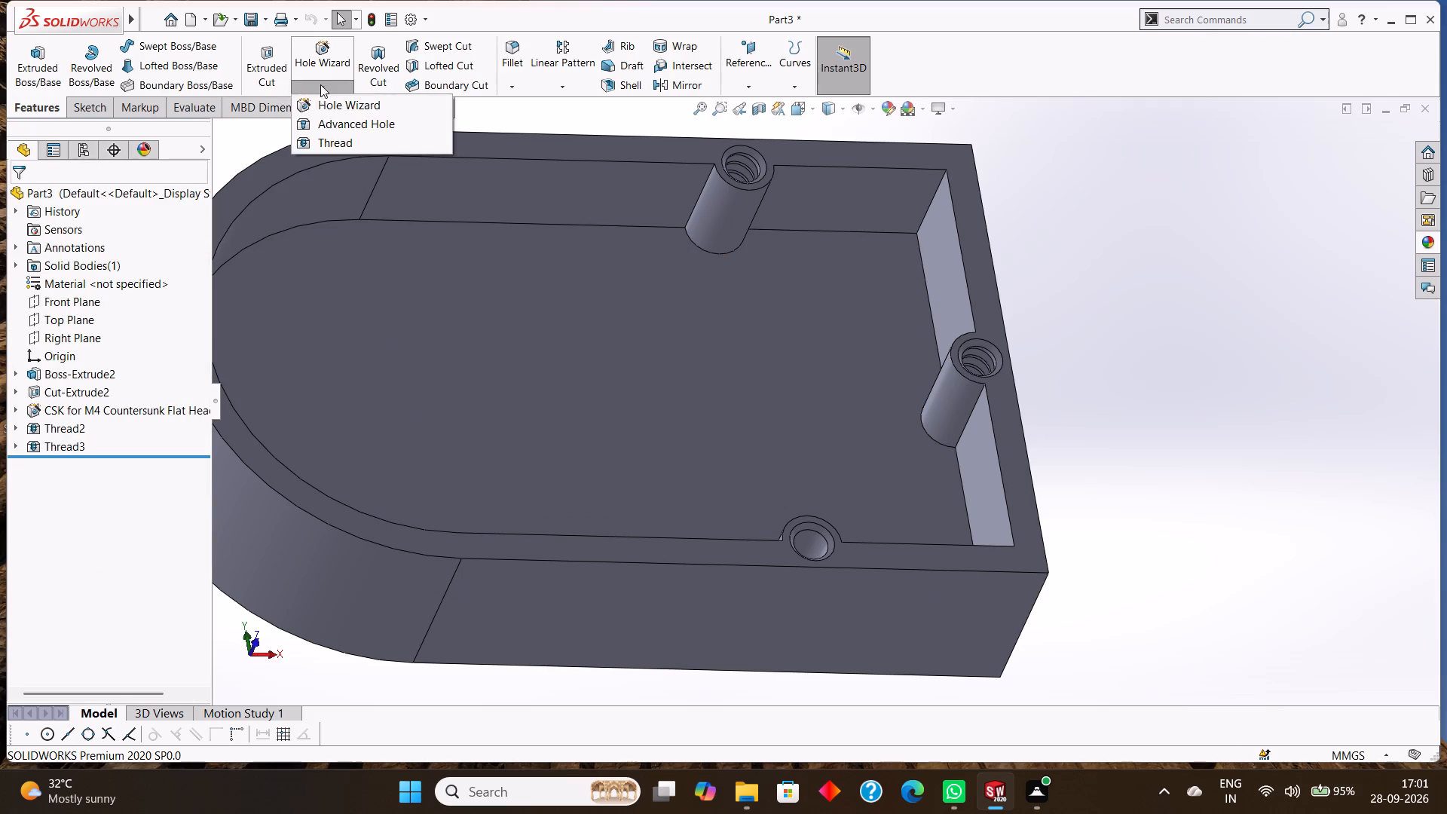
{"action": "left_click", "coordinate": [332, 139]}
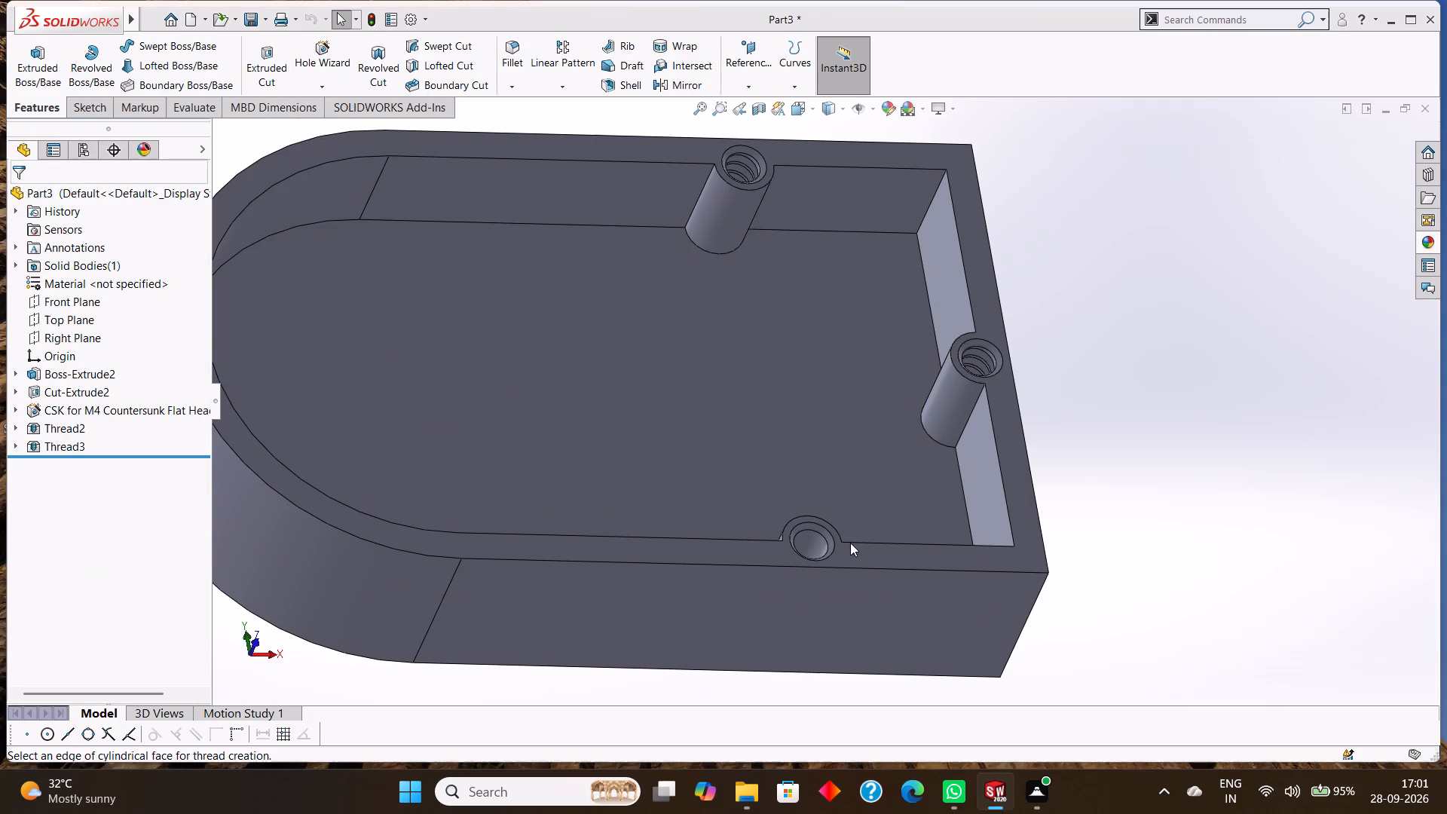
{"action": "left_click", "coordinate": [843, 414]}
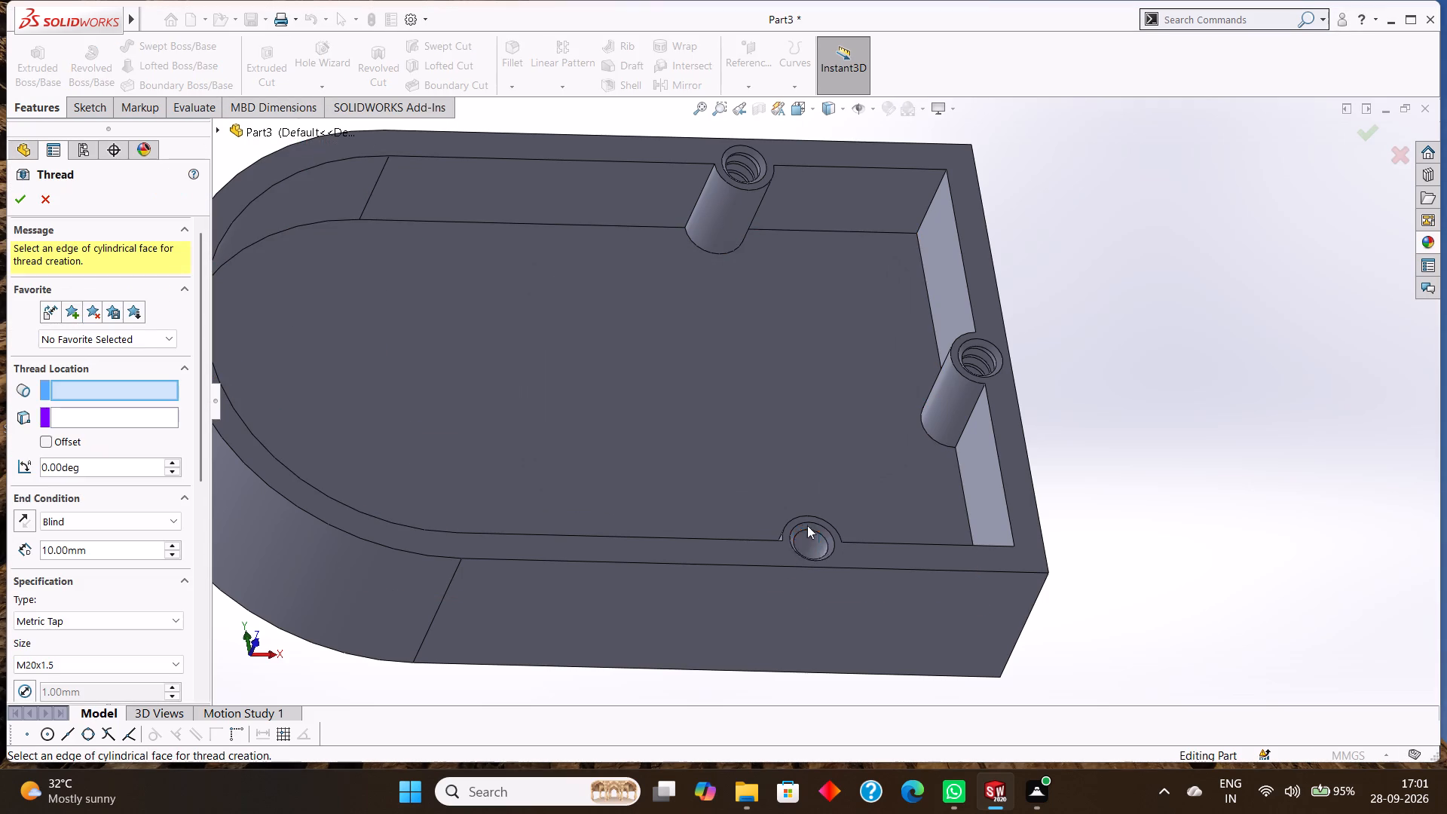
{"action": "left_click", "coordinate": [809, 528]}
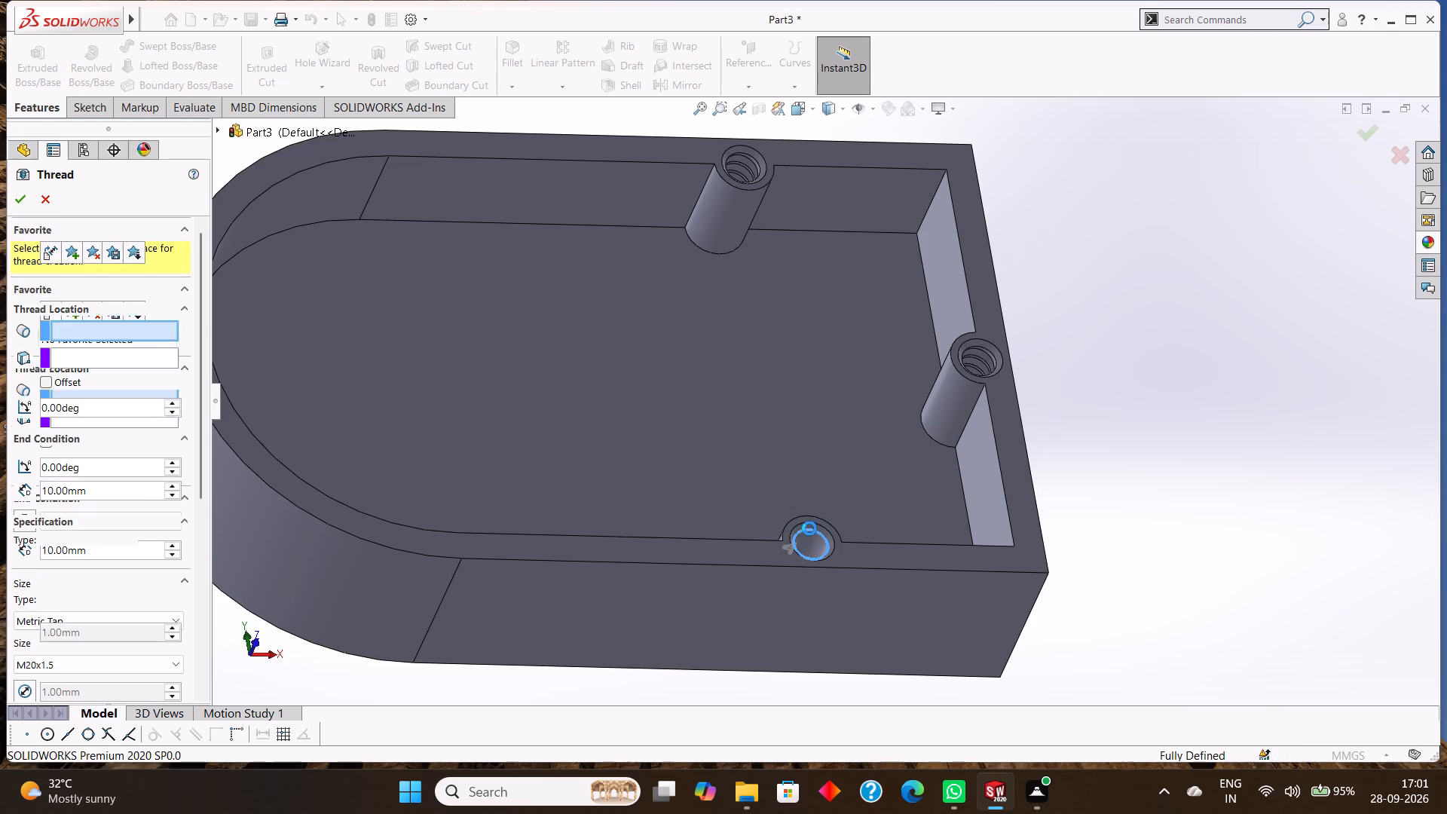
{"action": "left_click", "coordinate": [15, 200]}
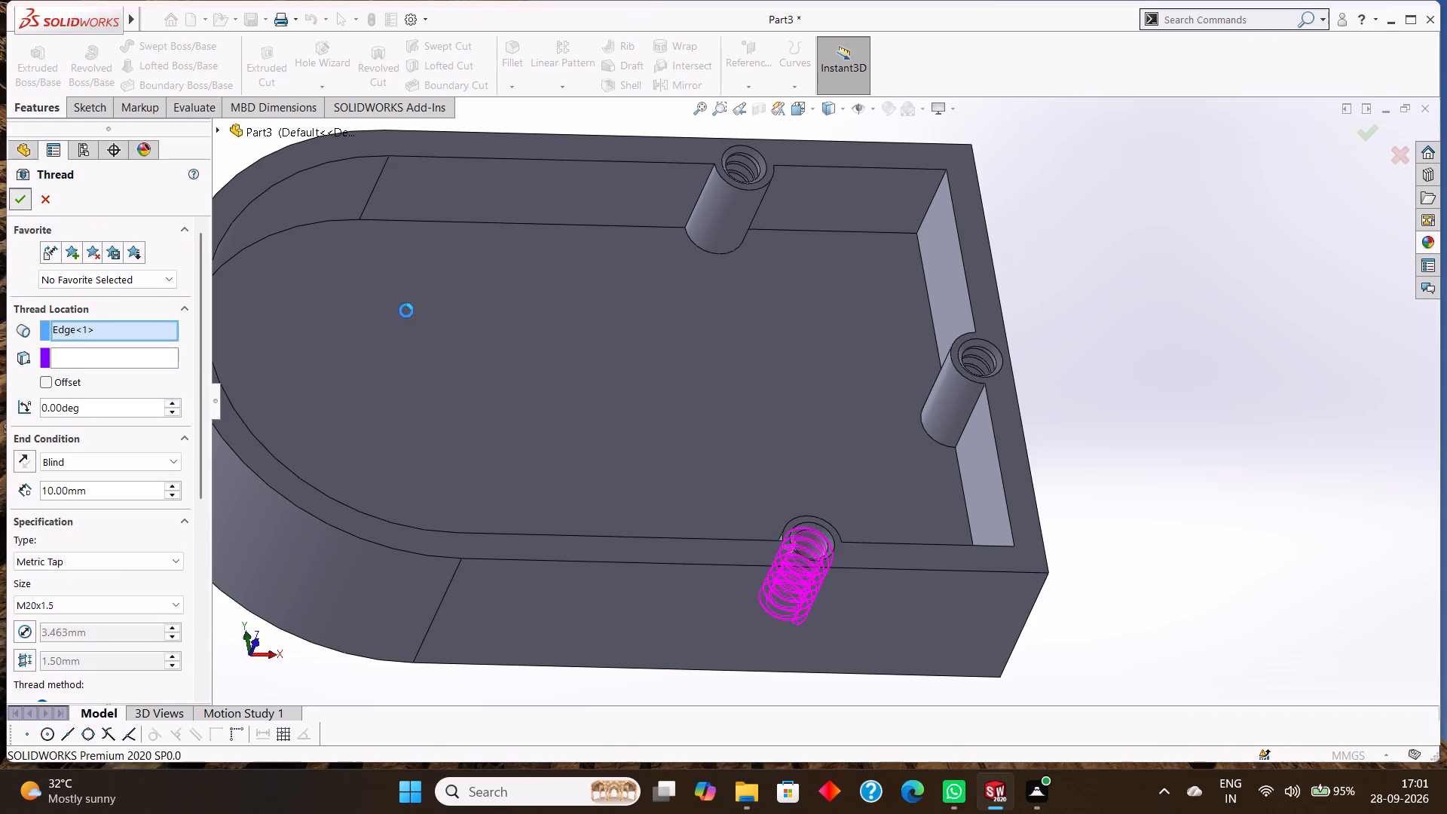
Start a new sketch on the flat floor face of the D-shaped pocket.
{"action": "scroll", "coordinate": [534, 341], "scroll_direction": "up", "scroll_amount": 3}
{"action": "scroll", "coordinate": [633, 344], "scroll_direction": "up", "scroll_amount": 2}
{"action": "scroll", "coordinate": [756, 351], "scroll_direction": "down", "scroll_amount": 2}
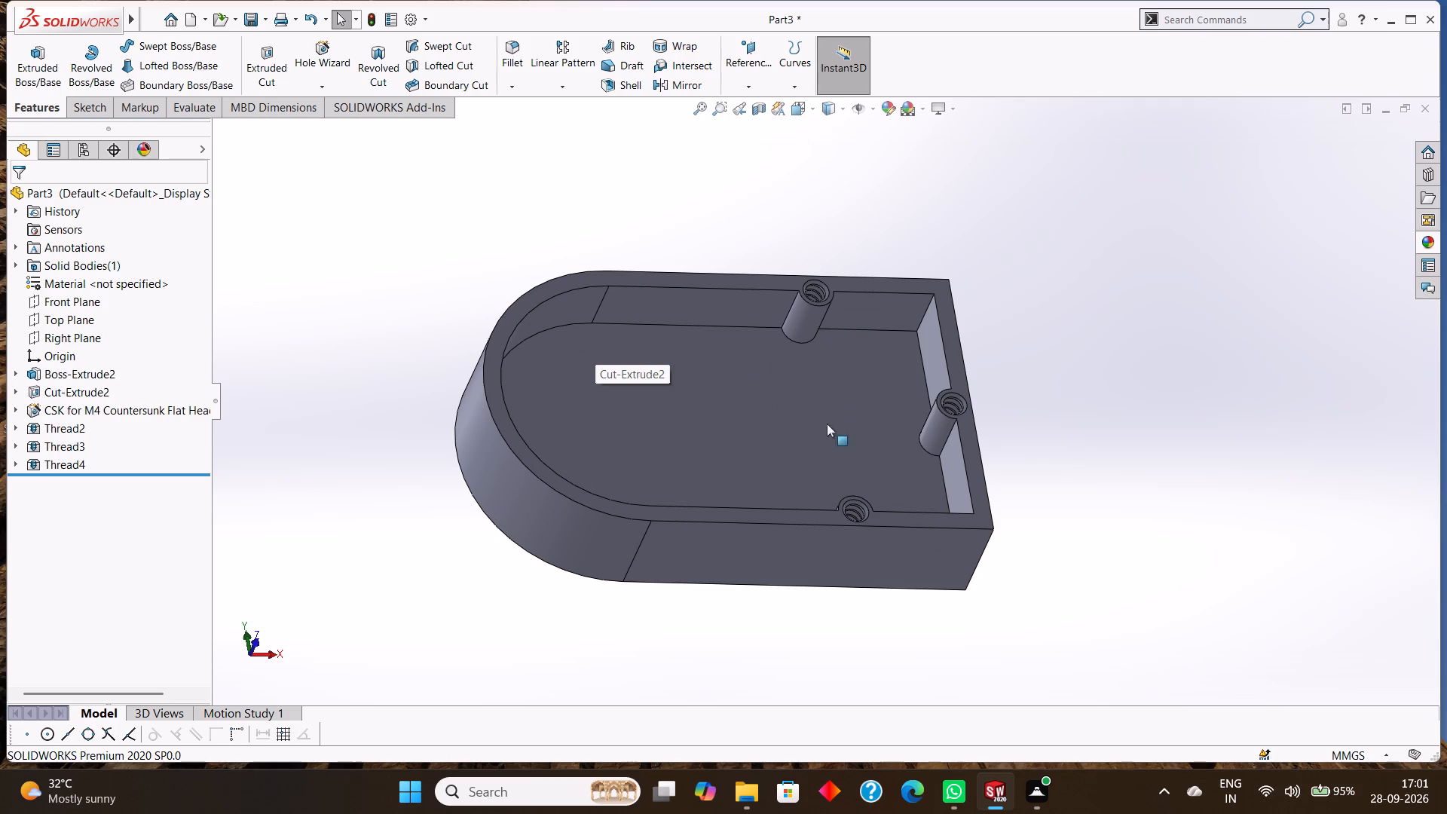
{"action": "scroll", "coordinate": [676, 381], "scroll_direction": "up", "scroll_amount": 1}
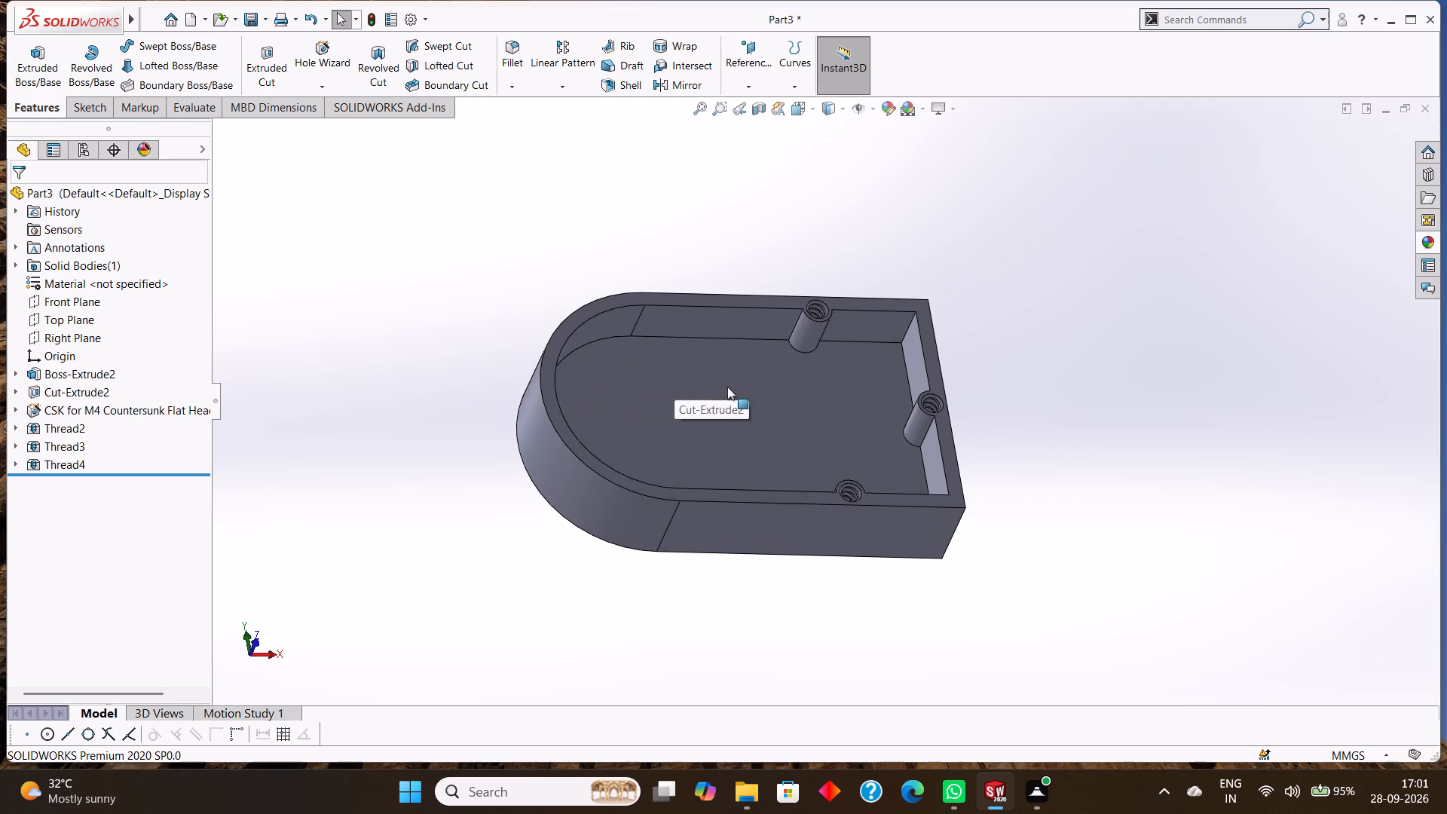
{"action": "scroll", "coordinate": [727, 387], "scroll_direction": "up", "scroll_amount": 2}
{"action": "left_click", "coordinate": [730, 403]}
{"action": "right_click", "coordinate": [781, 398]}
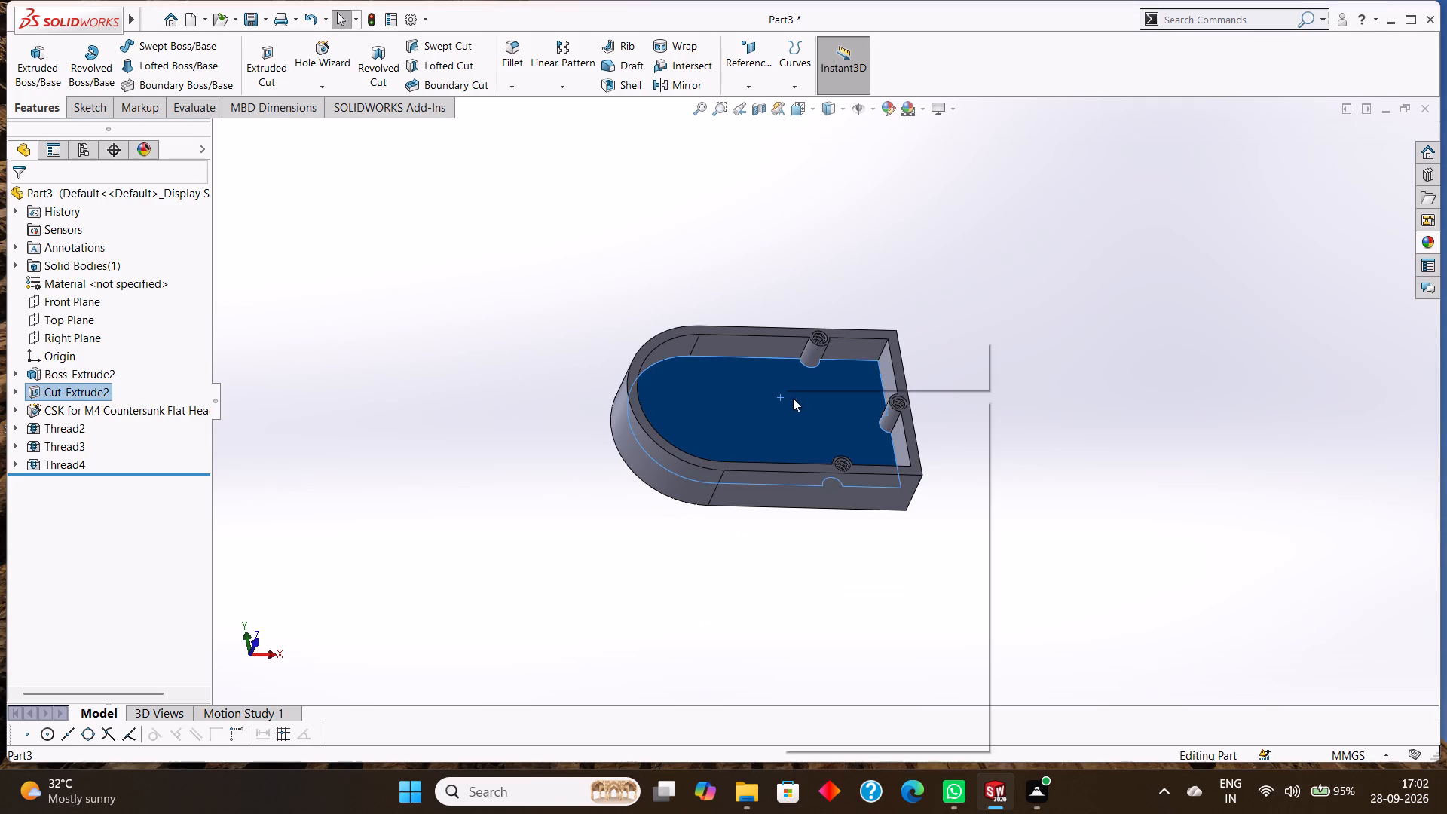
{"action": "left_click", "coordinate": [813, 378]}
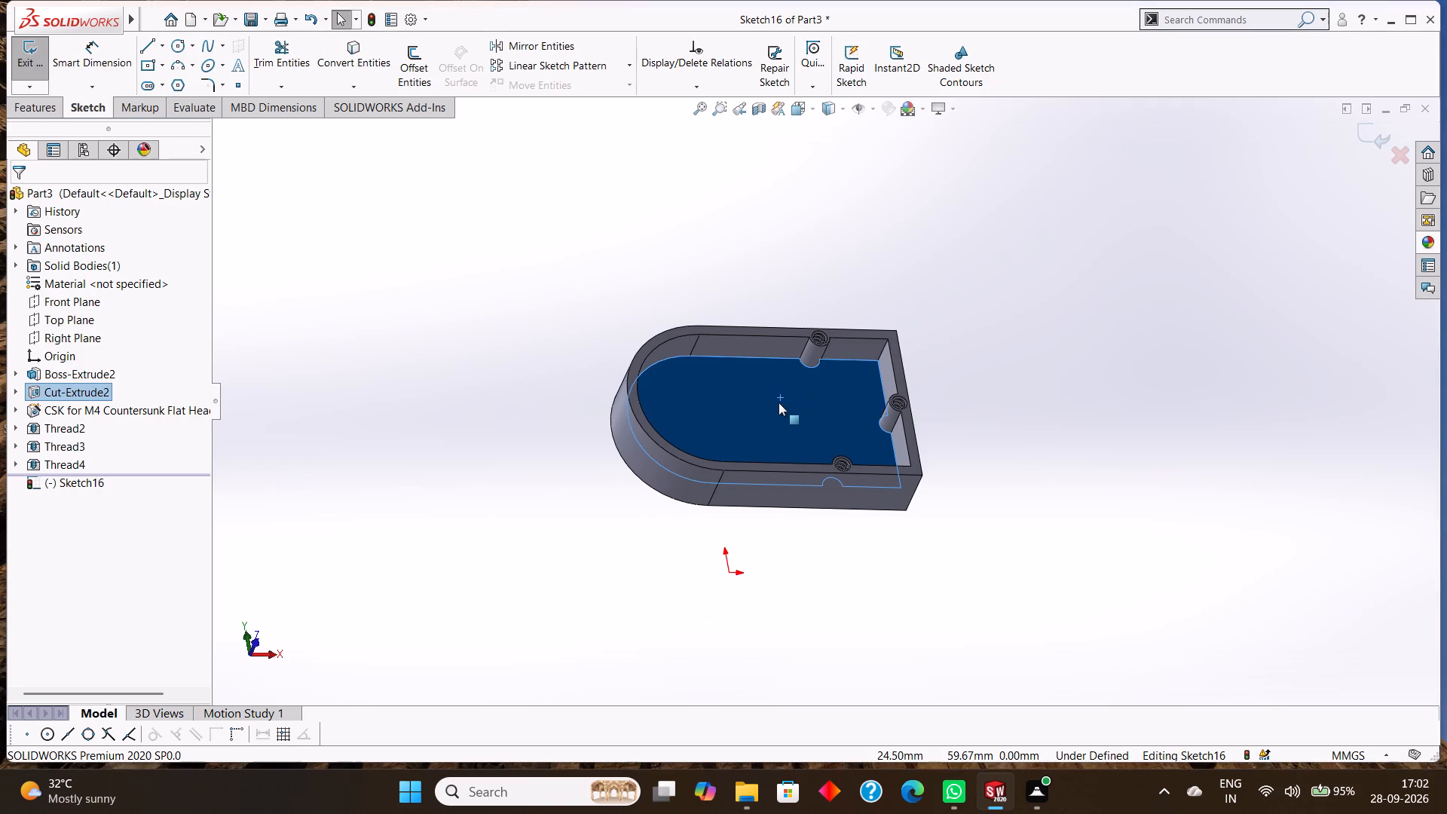
{"action": "key", "text": "ctrl+8"}
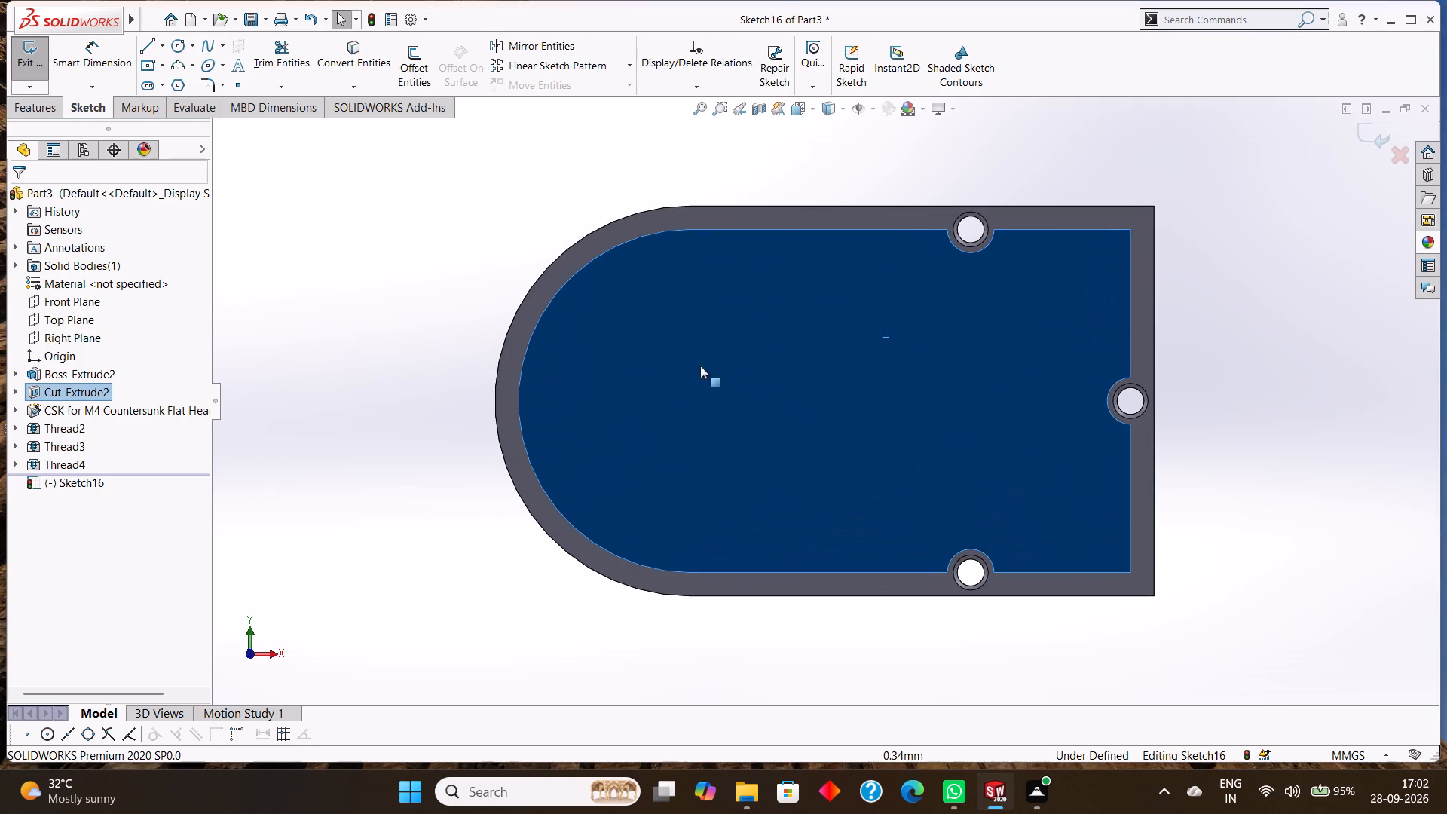
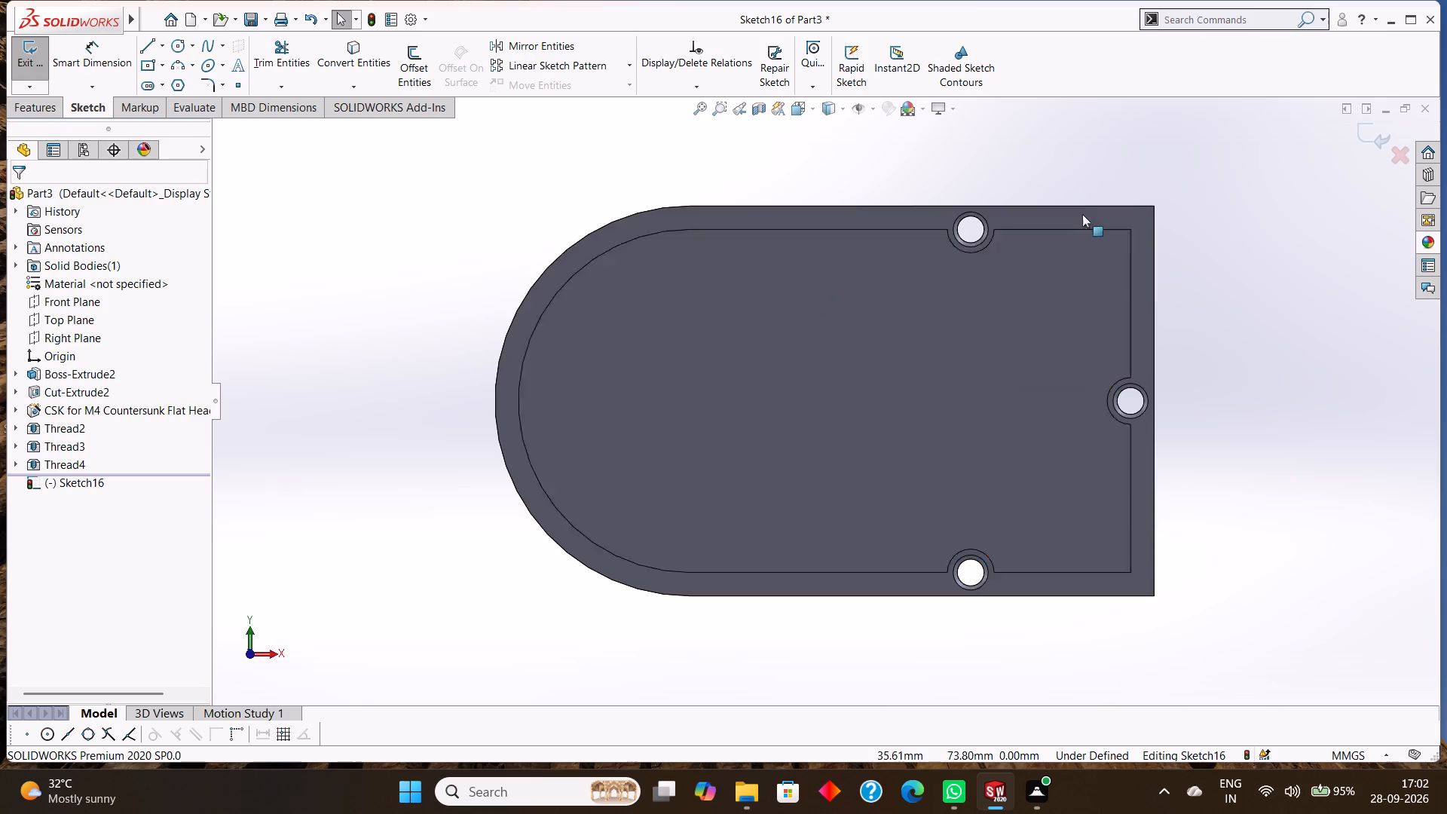
Exit the empty sketch on the pocket floor without adding any geometry.
{"action": "middle_click_drag", "start_coordinate": [1249, 320], "coordinate": [1258, 301]}
{"action": "scroll", "coordinate": [1259, 301], "scroll_direction": "up", "scroll_amount": 1}
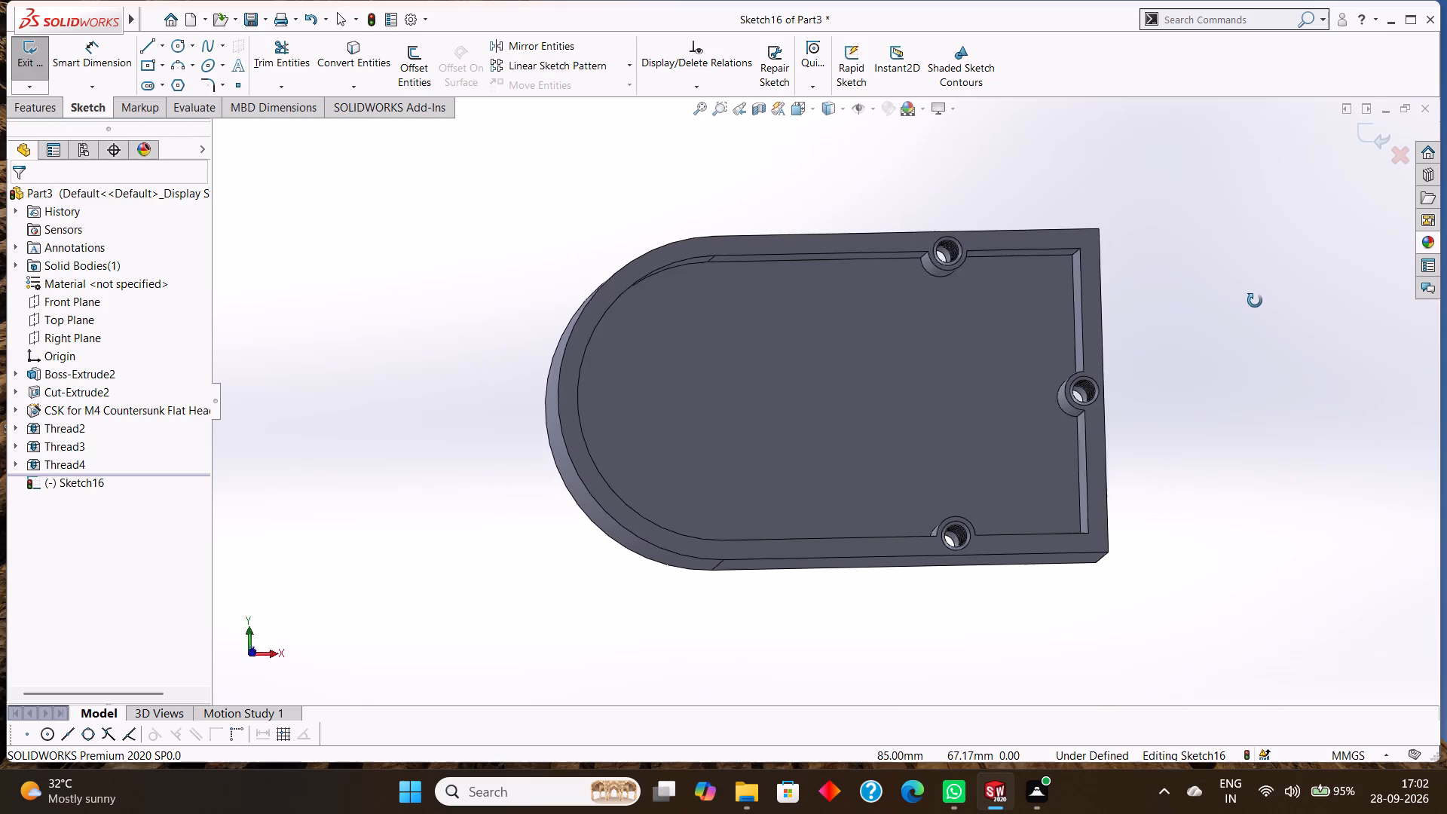
{"action": "right_click", "coordinate": [926, 349]}
{"action": "key", "text": "Escape"}
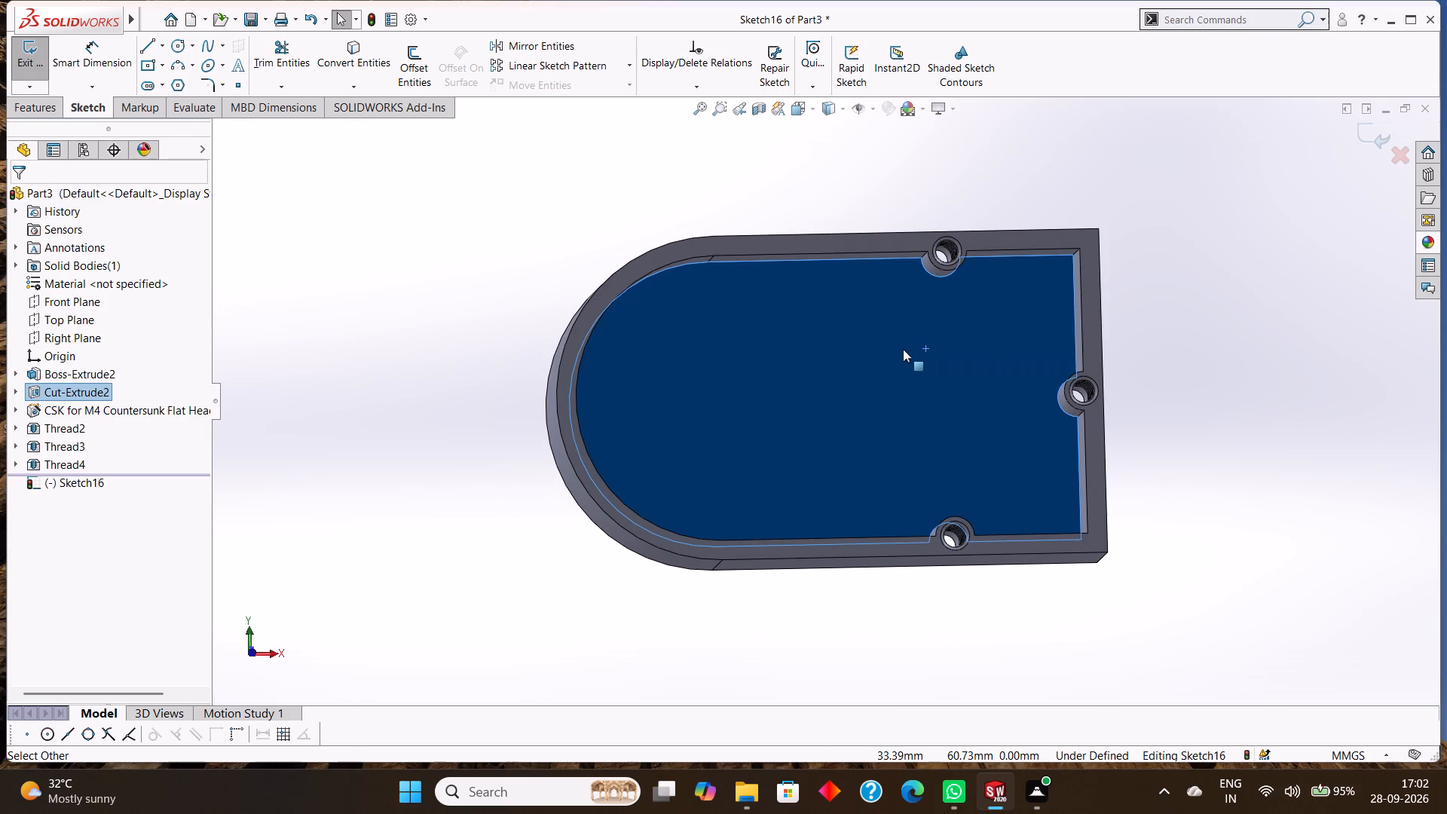
{"action": "key", "text": "ctrl+8"}
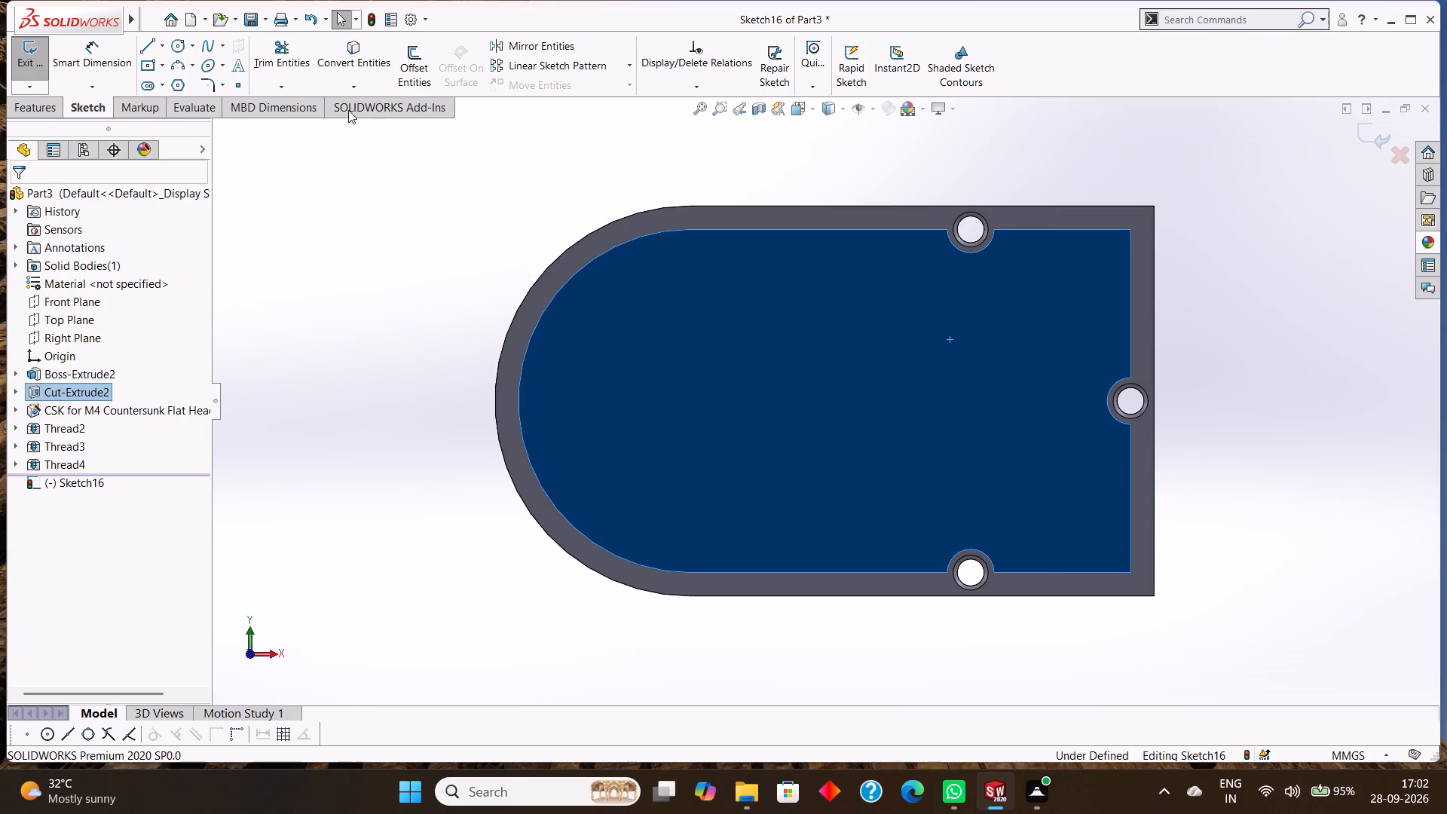
{"action": "left_click", "coordinate": [37, 109]}
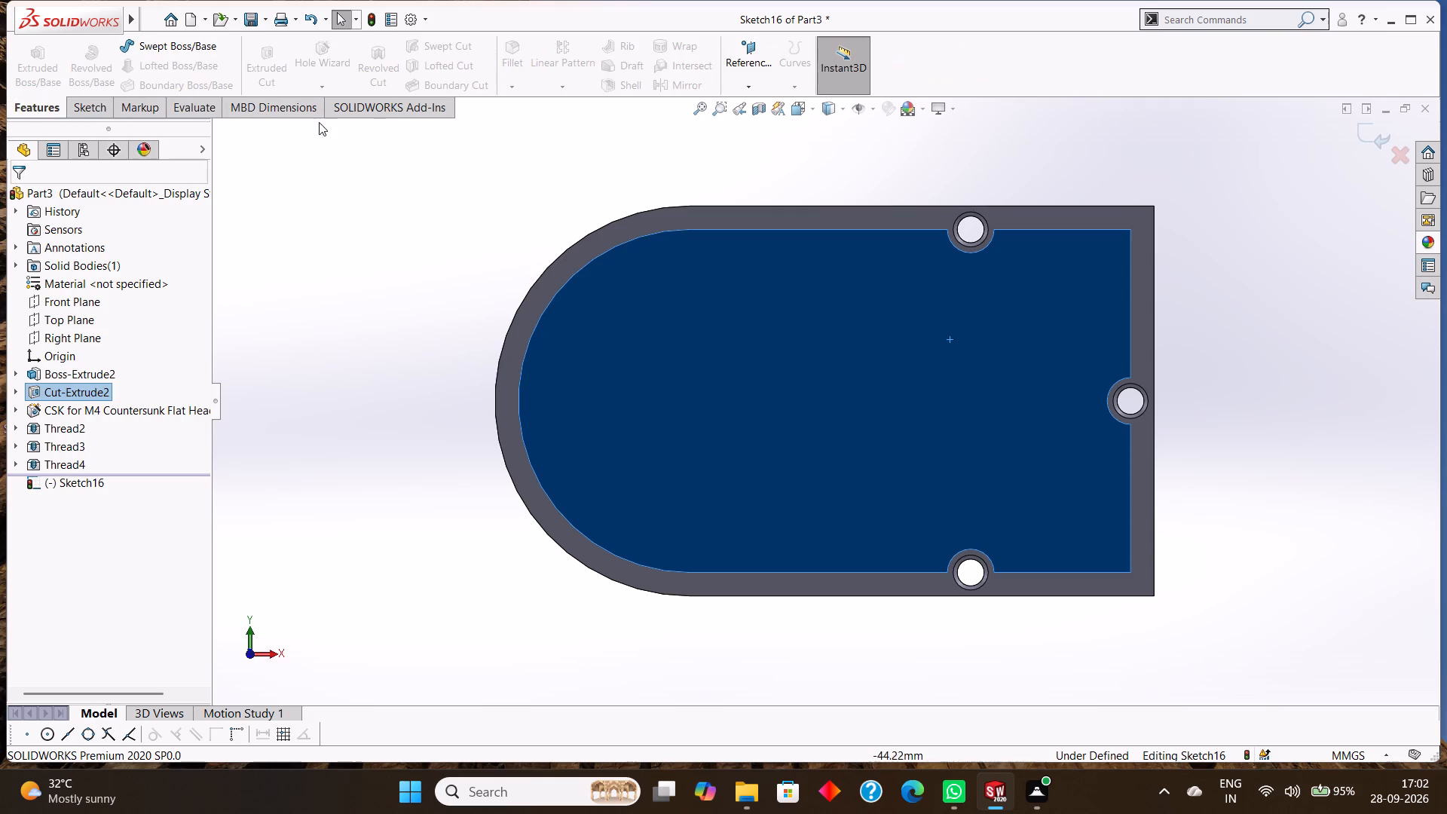
{"action": "left_click", "coordinate": [79, 116]}
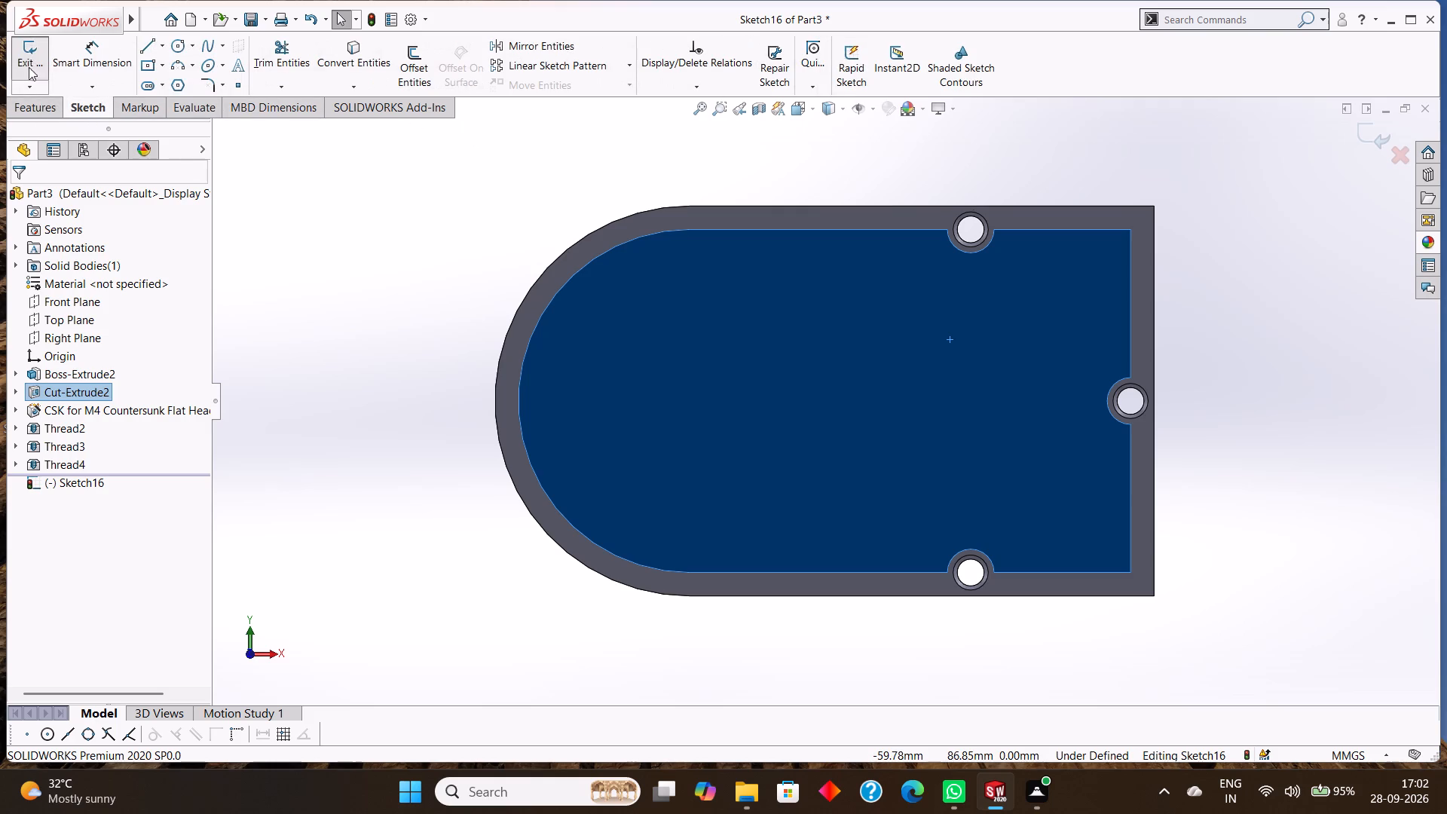
{"action": "left_click", "coordinate": [29, 62]}
{"action": "left_click", "coordinate": [32, 102]}
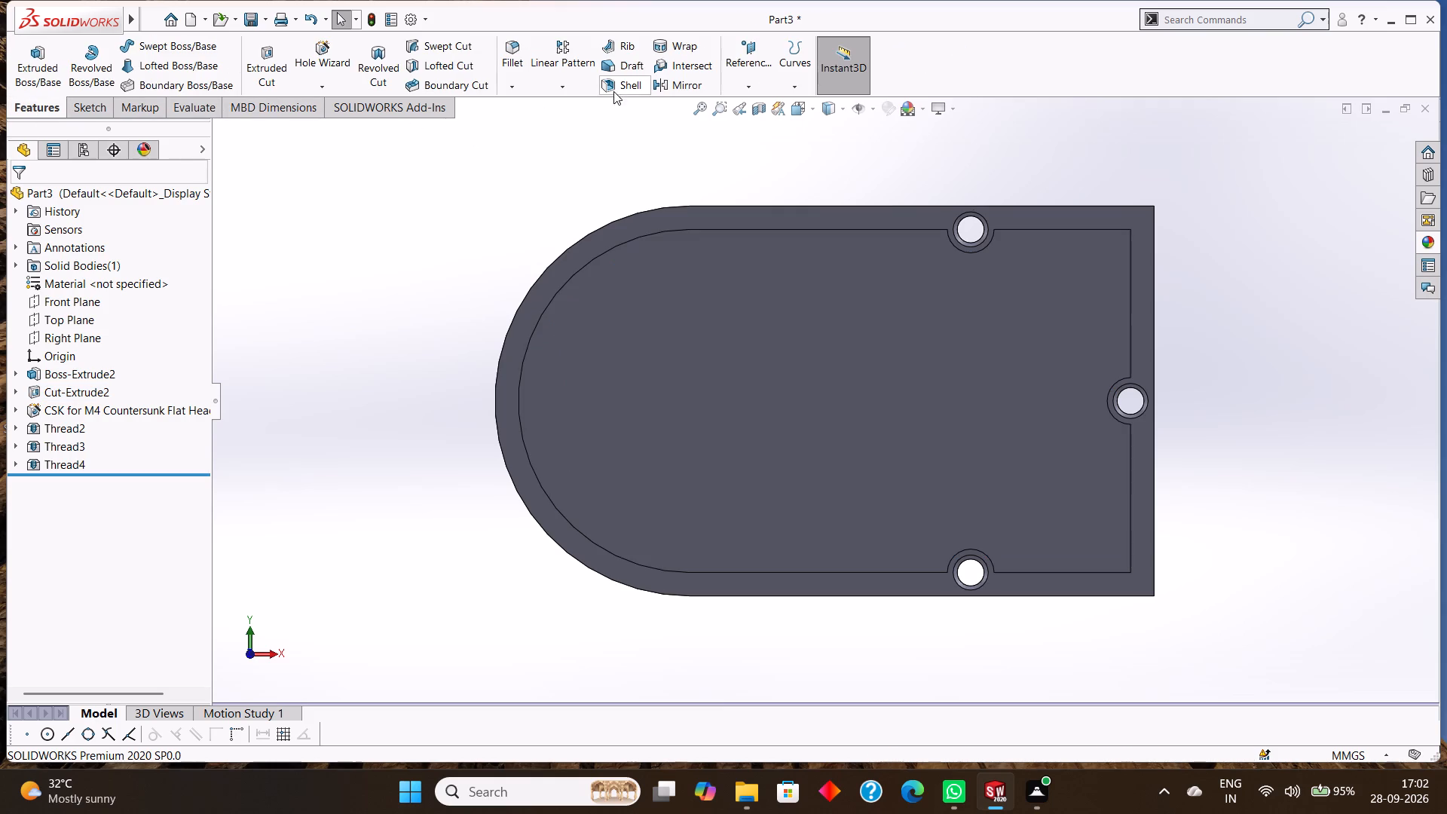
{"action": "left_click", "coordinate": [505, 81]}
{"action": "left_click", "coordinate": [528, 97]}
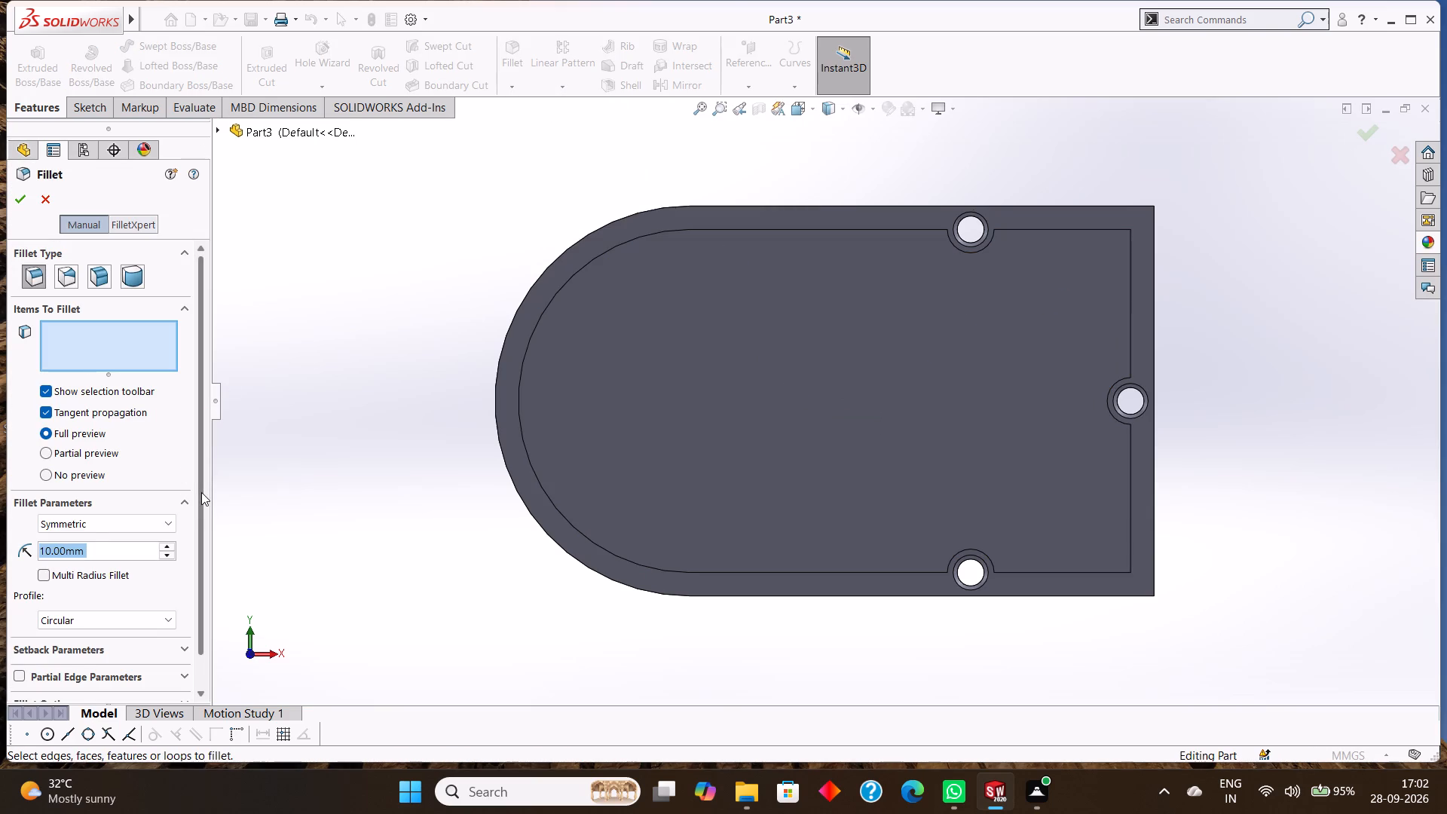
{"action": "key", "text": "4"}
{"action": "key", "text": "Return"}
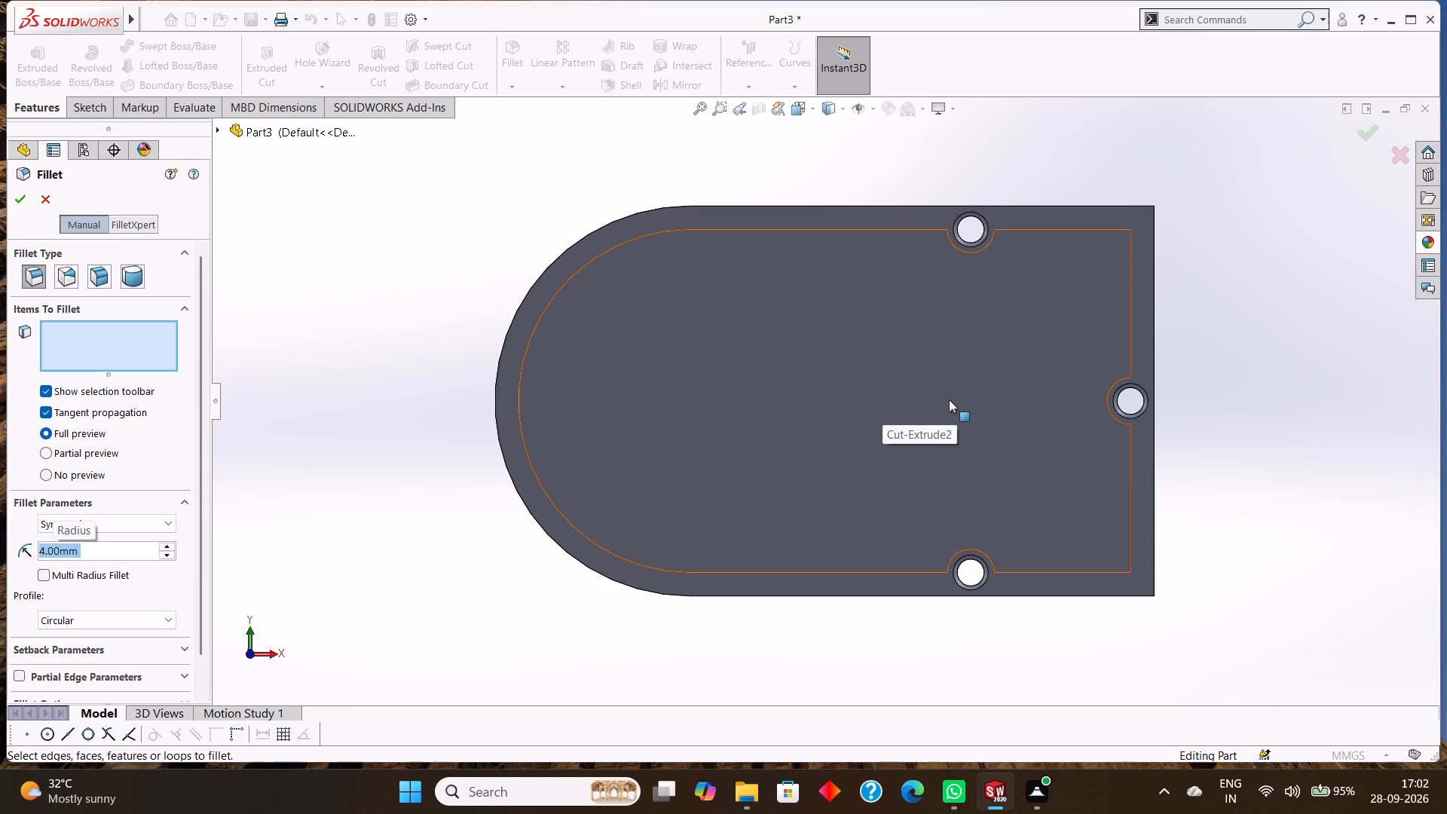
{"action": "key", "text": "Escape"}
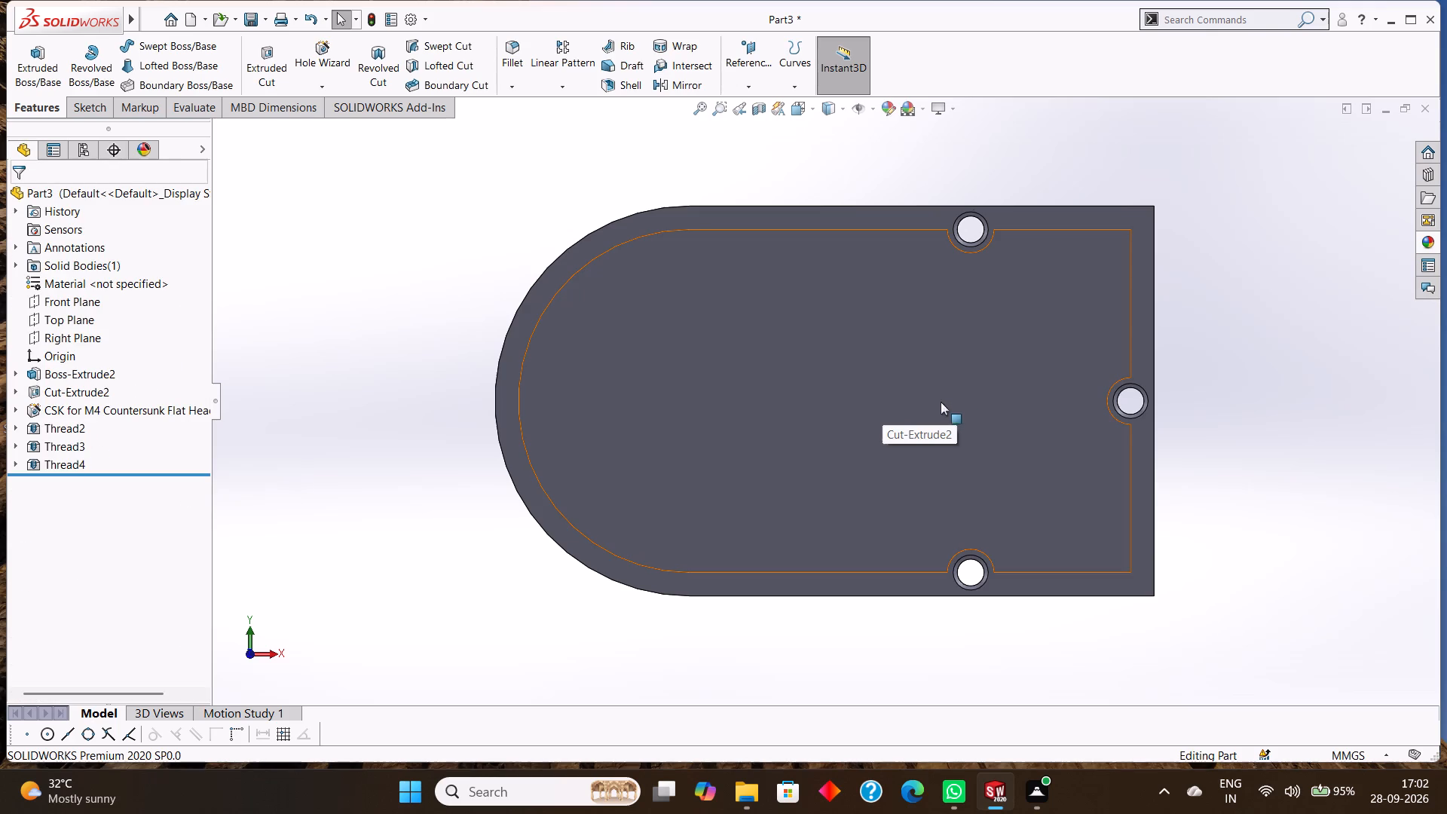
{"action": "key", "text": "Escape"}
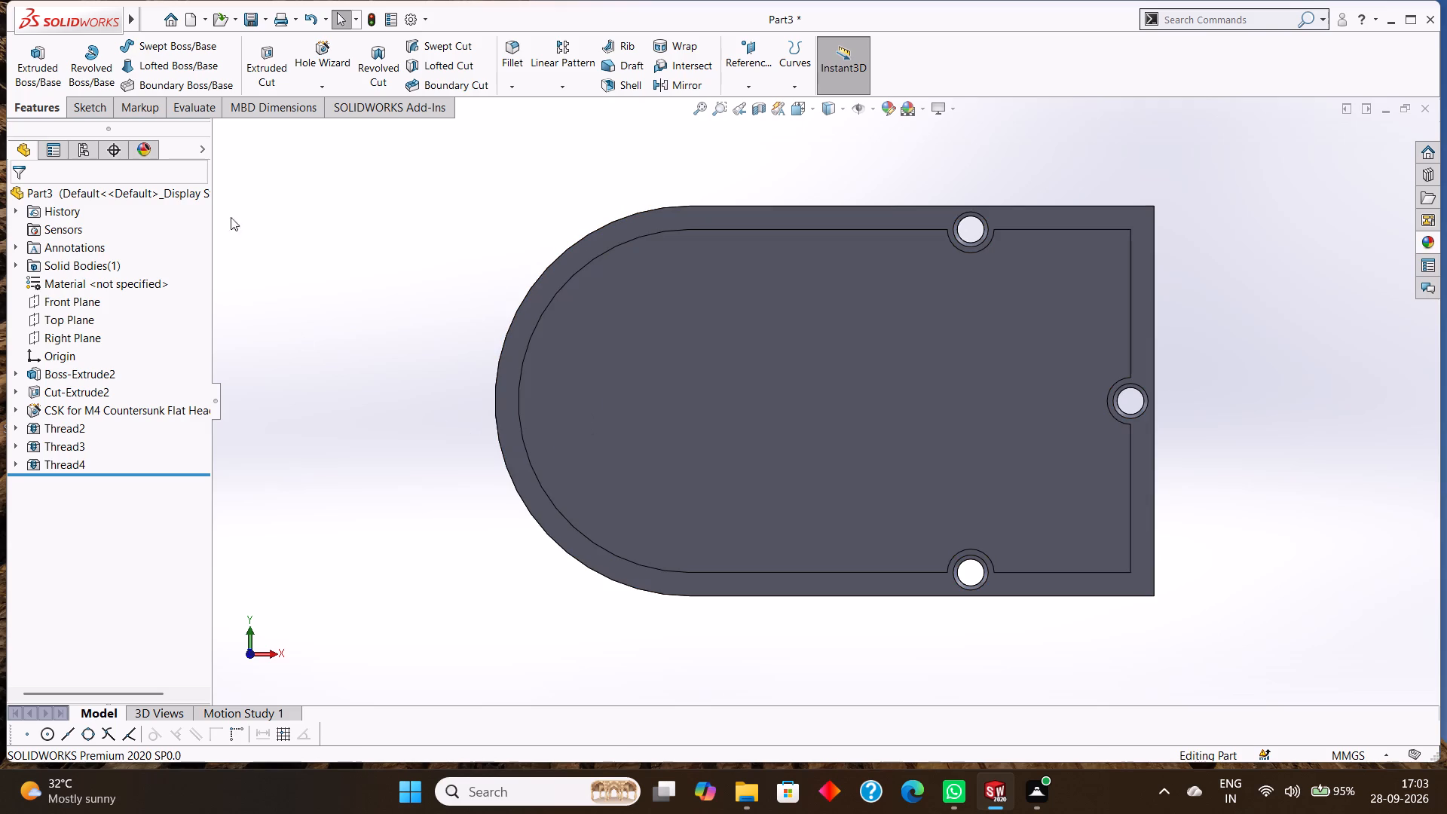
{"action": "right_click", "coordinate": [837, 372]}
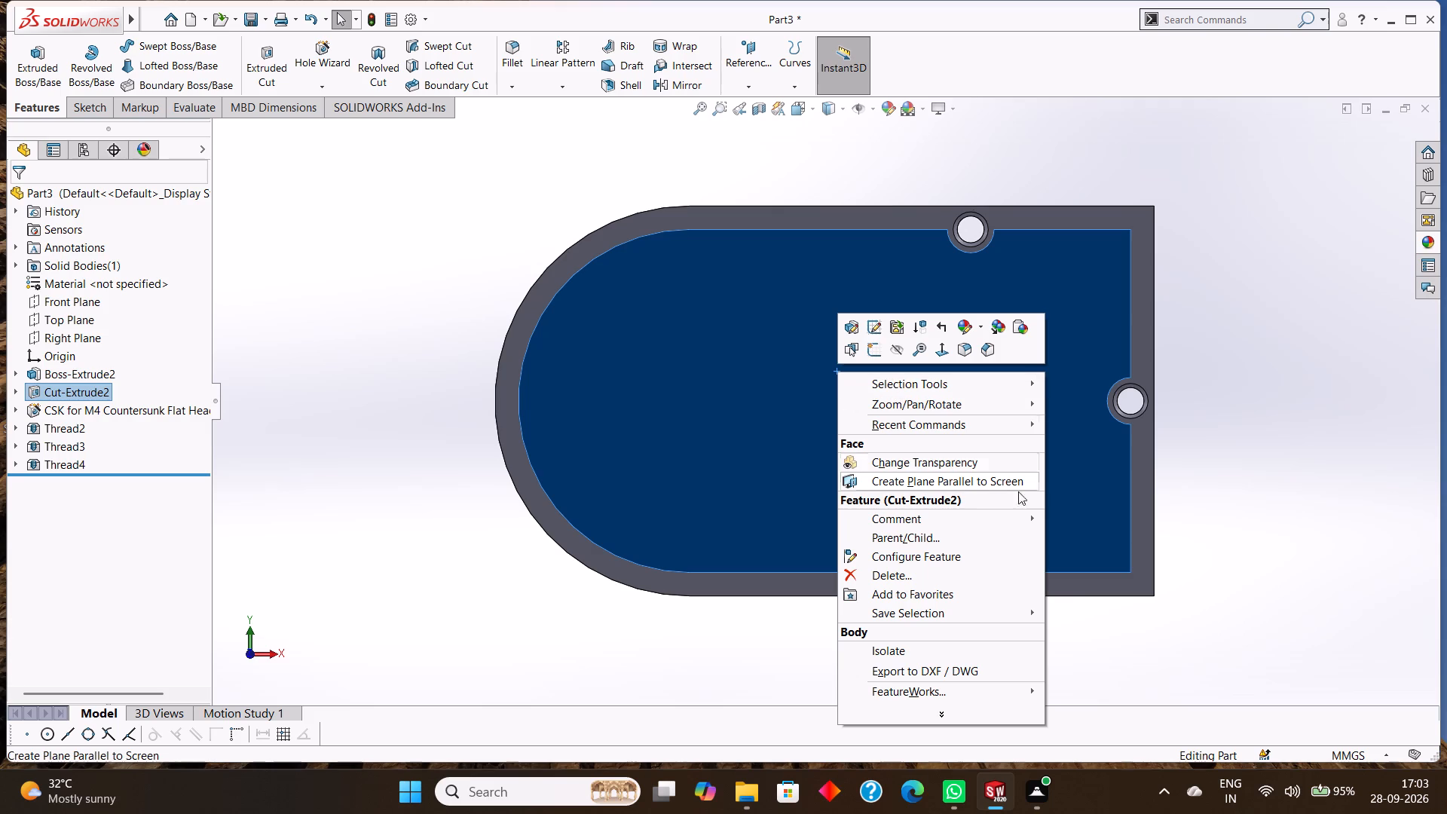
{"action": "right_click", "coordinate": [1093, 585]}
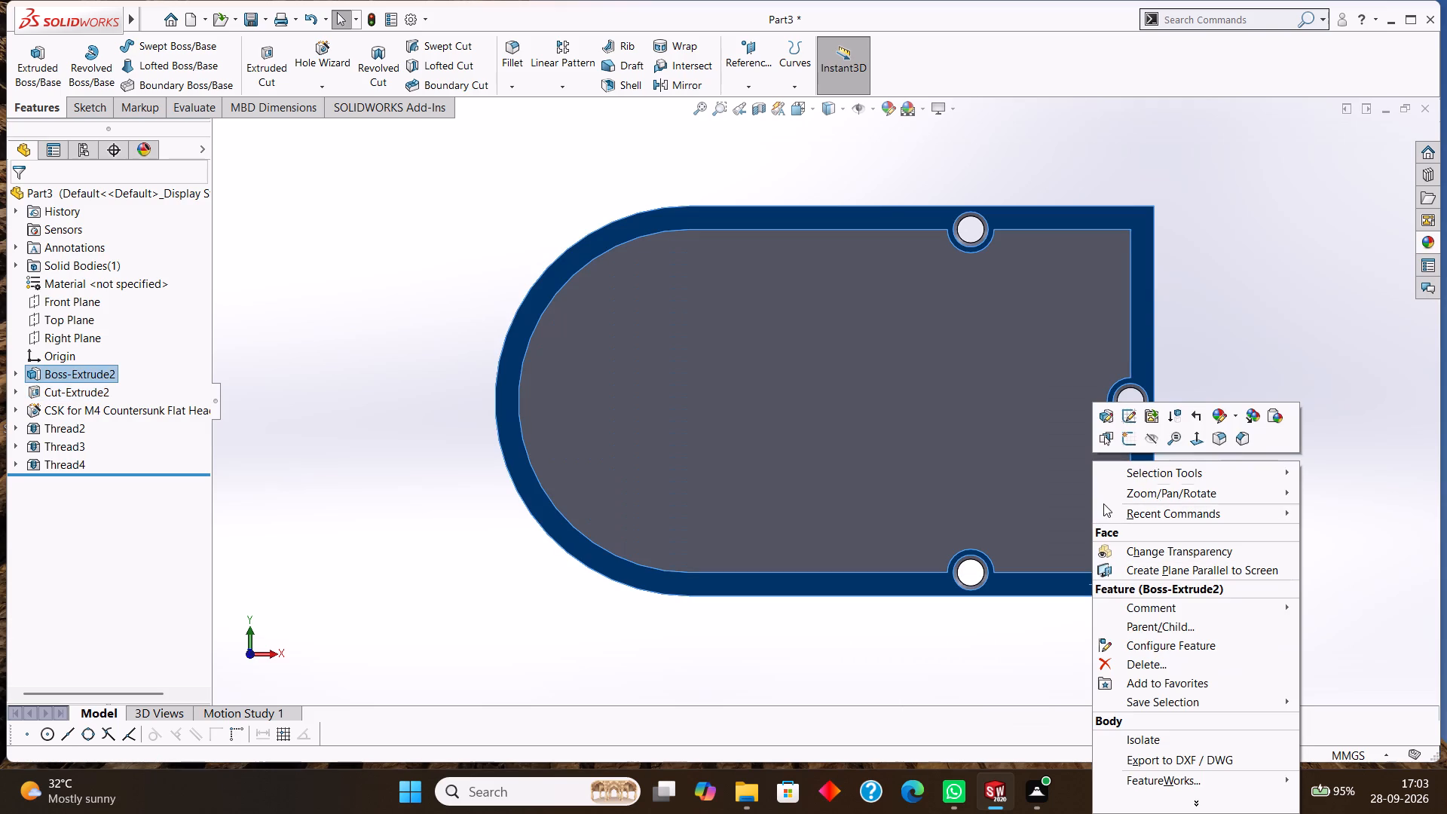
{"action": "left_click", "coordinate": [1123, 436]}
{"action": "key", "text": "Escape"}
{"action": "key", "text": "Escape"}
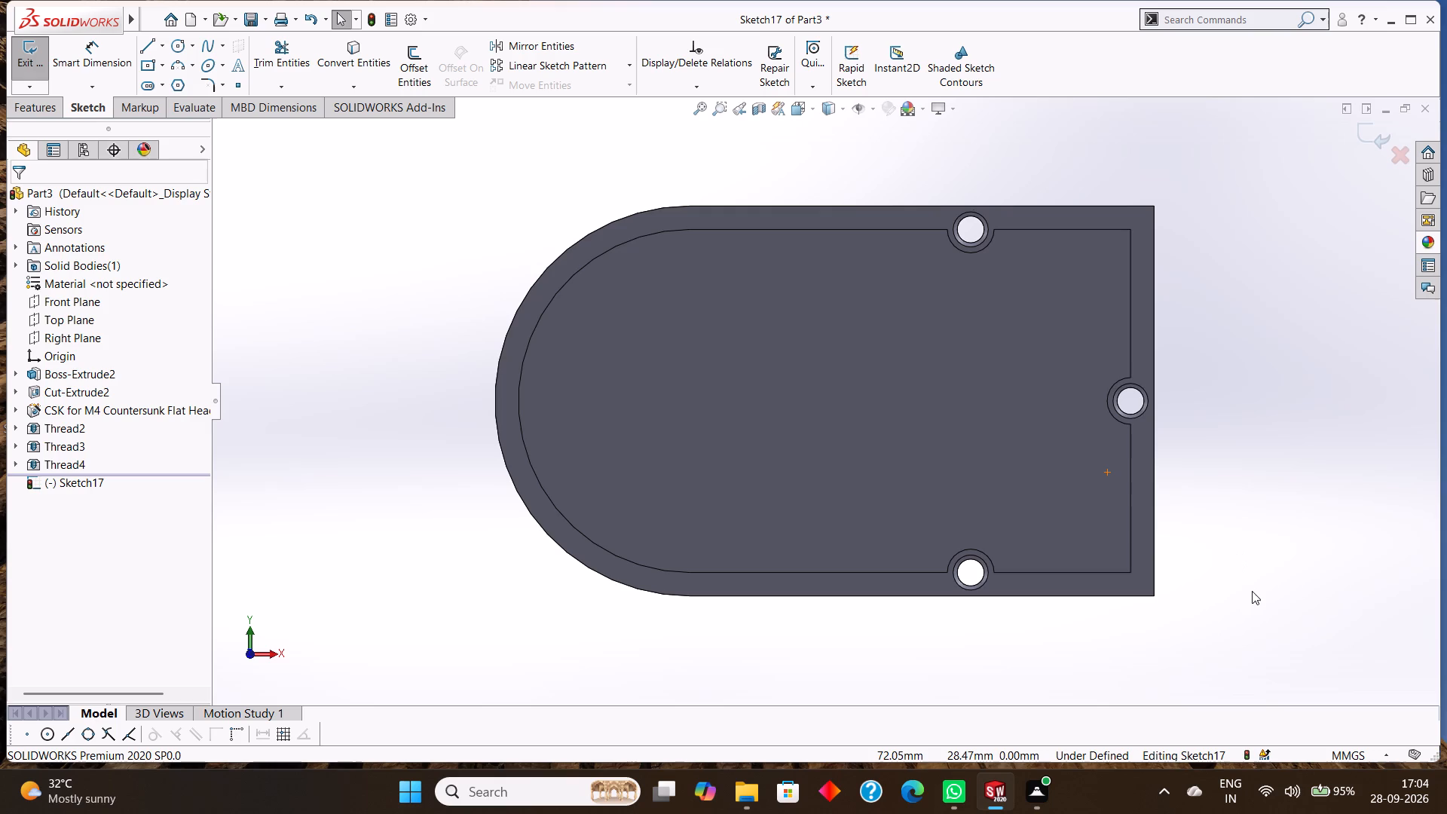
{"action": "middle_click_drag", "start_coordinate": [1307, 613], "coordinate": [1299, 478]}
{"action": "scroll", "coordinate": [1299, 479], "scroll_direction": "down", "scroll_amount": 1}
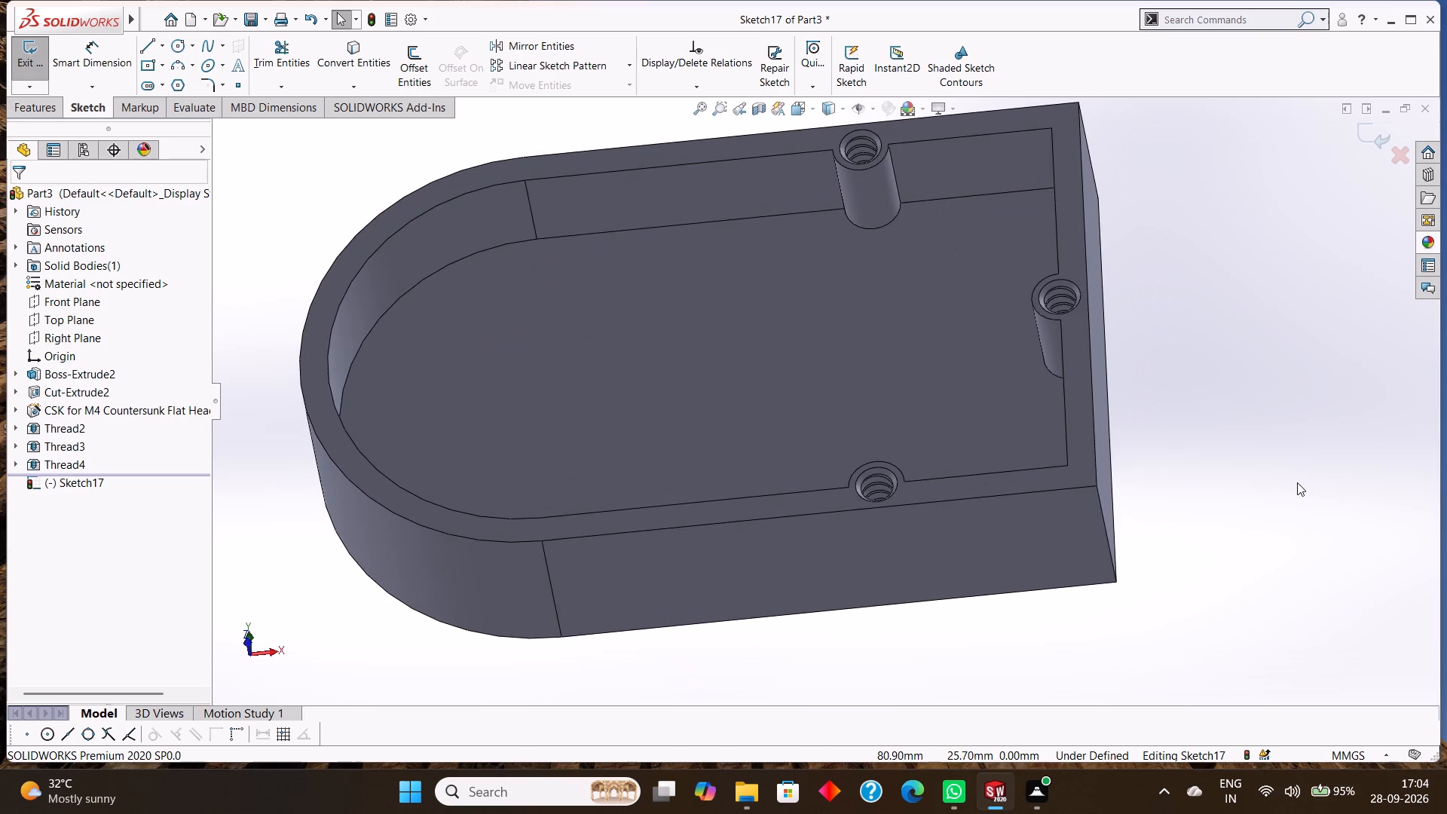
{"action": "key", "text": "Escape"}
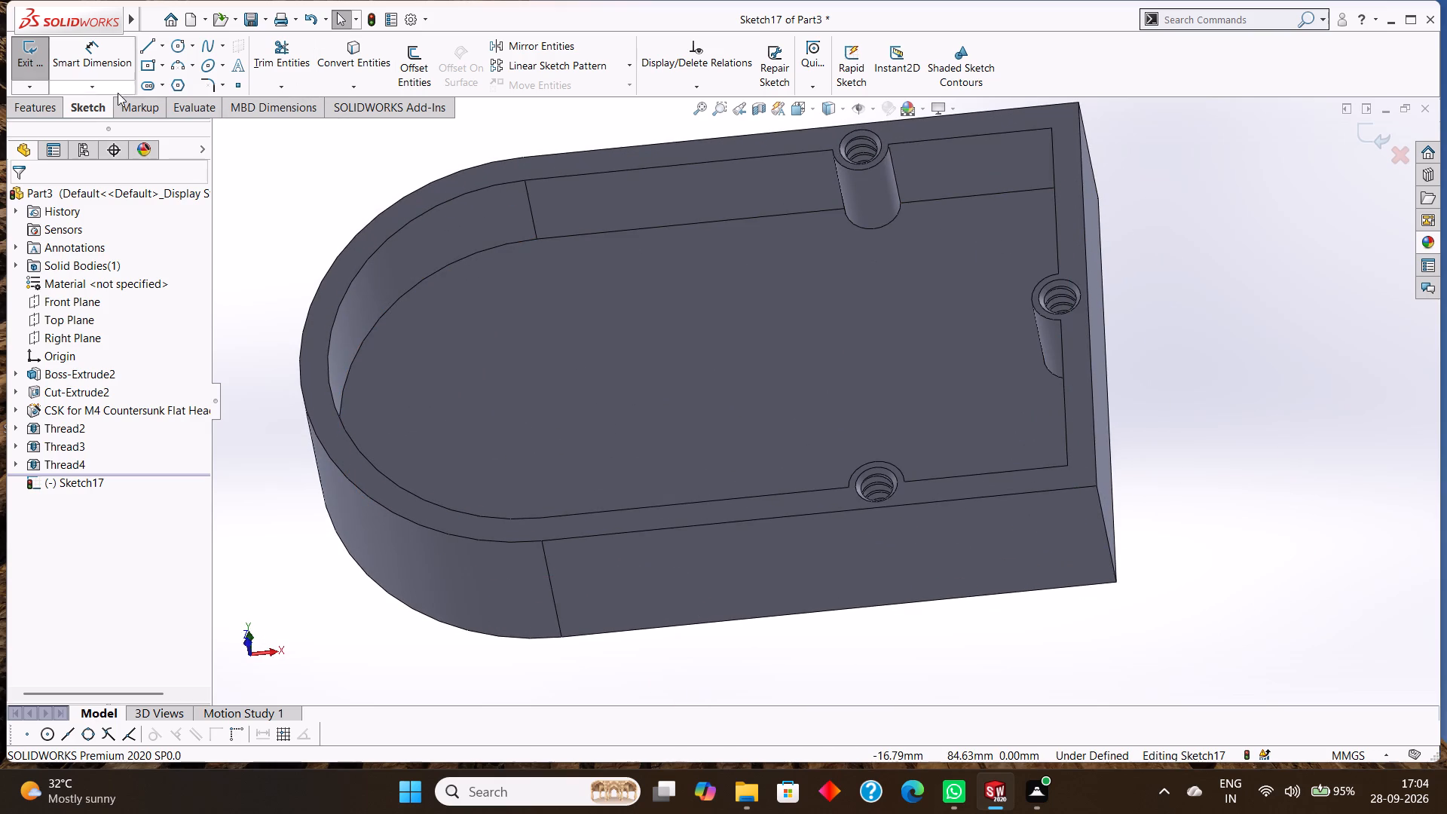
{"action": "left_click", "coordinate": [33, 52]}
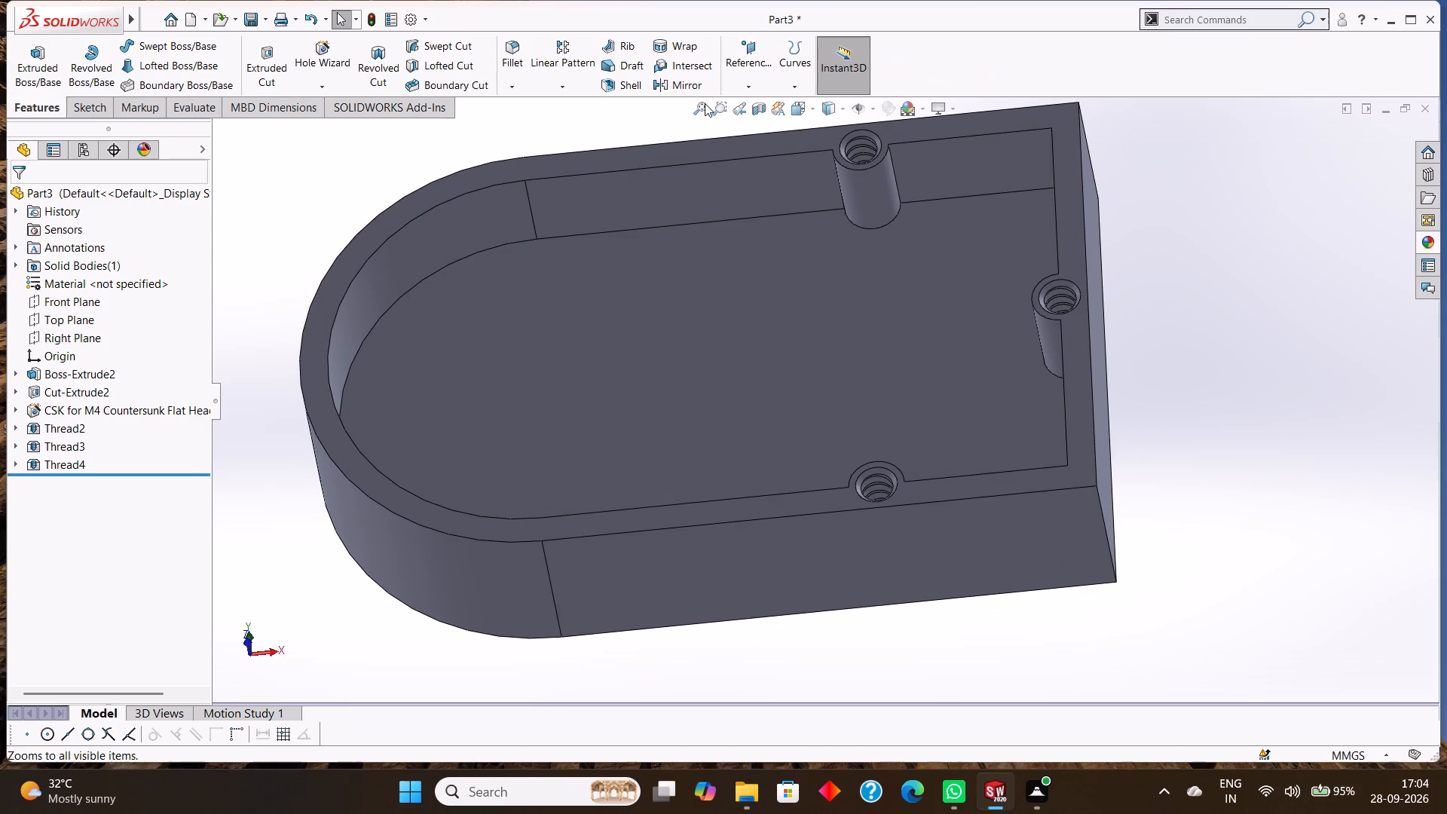
Create a reference plane from the Front Plane with an offset distance of 0 mm.
{"action": "left_click", "coordinate": [740, 89]}
{"action": "left_click", "coordinate": [752, 103]}
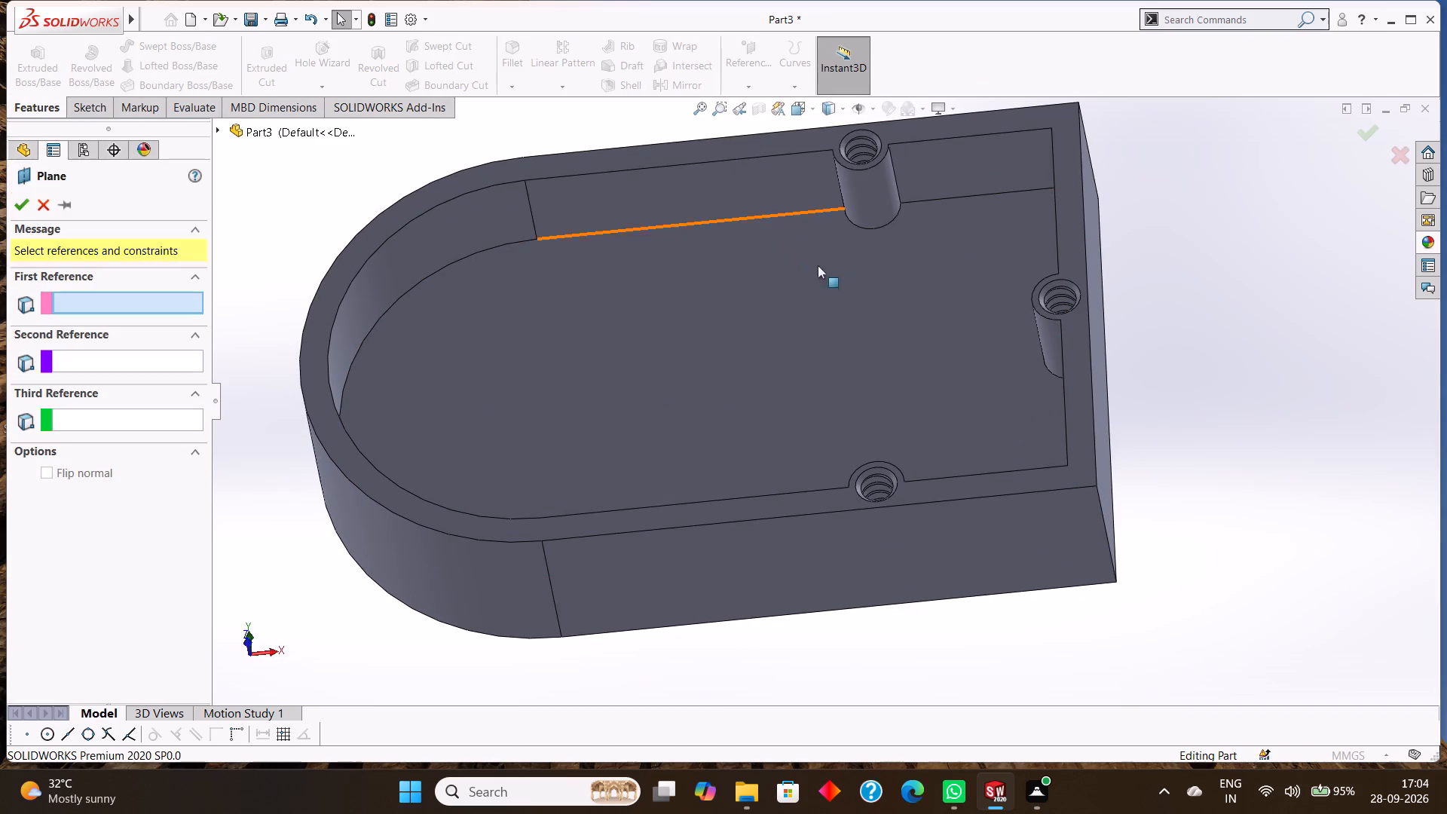
{"action": "left_click", "coordinate": [221, 130]}
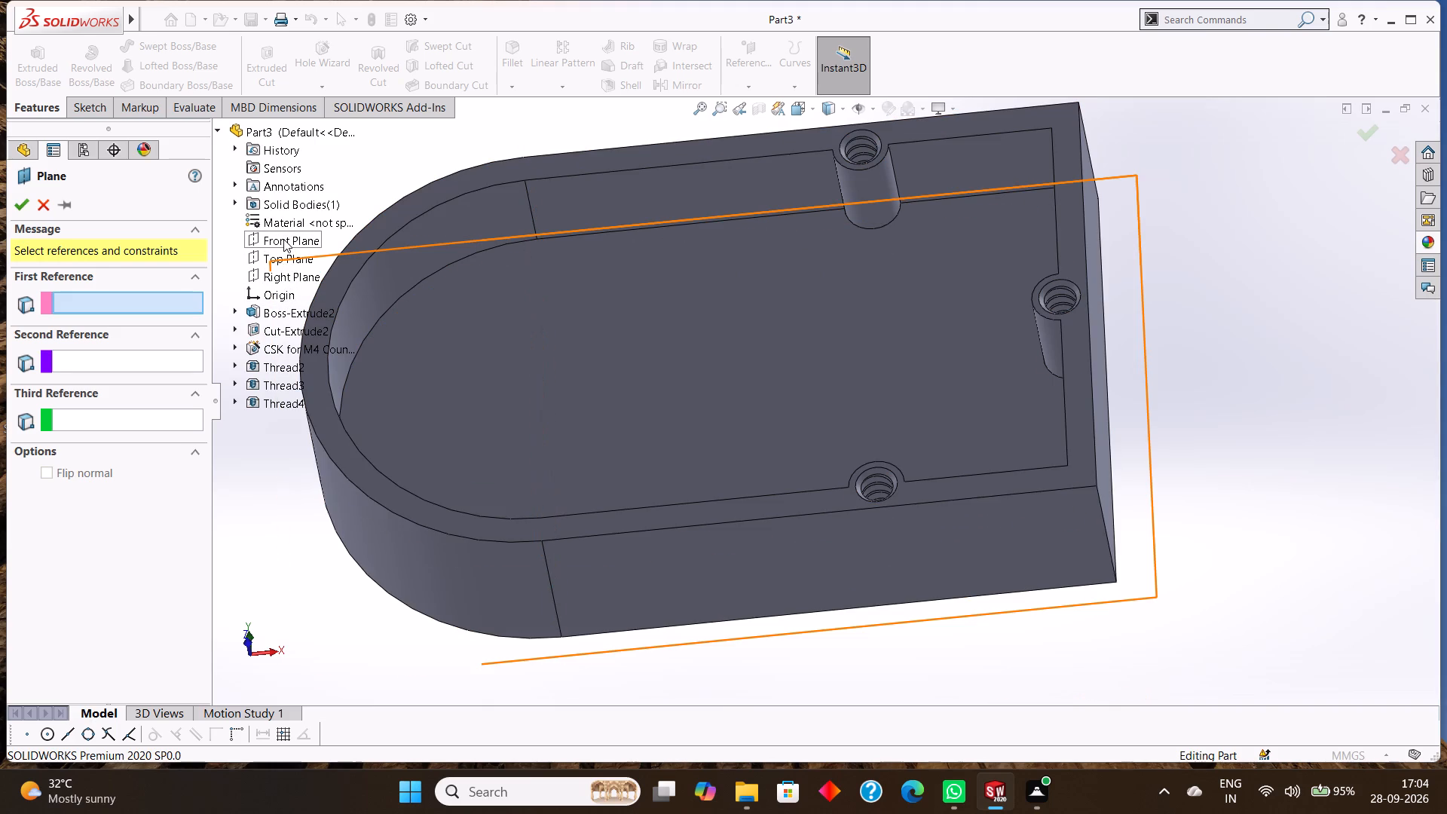
{"action": "left_click", "coordinate": [283, 239]}
{"action": "middle_click_drag", "start_coordinate": [1228, 445], "coordinate": [1219, 280]}
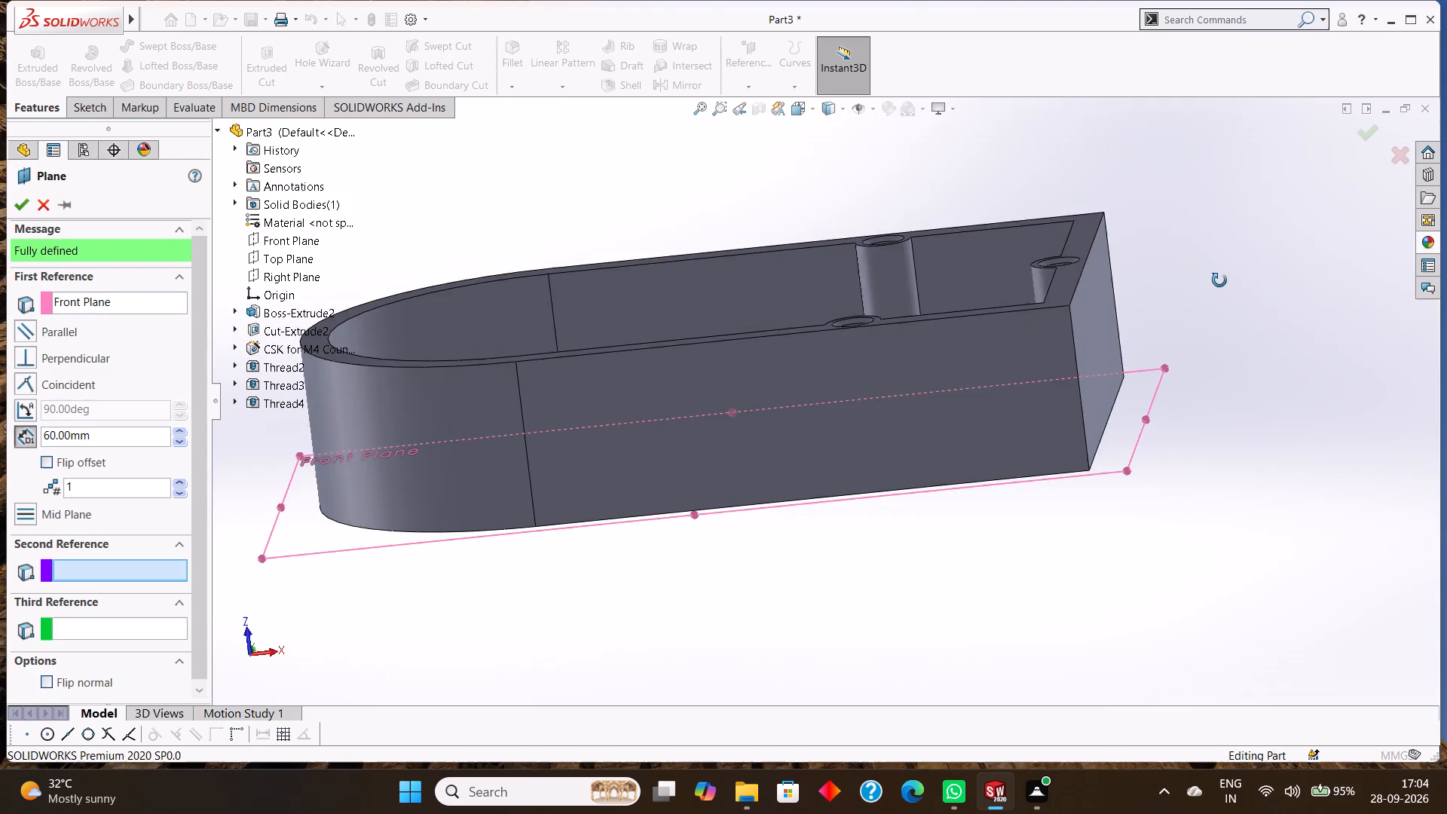
{"action": "middle_click_drag", "start_coordinate": [1219, 280], "coordinate": [1228, 311]}
{"action": "left_click_drag", "start_coordinate": [109, 433], "coordinate": [6, 412]}
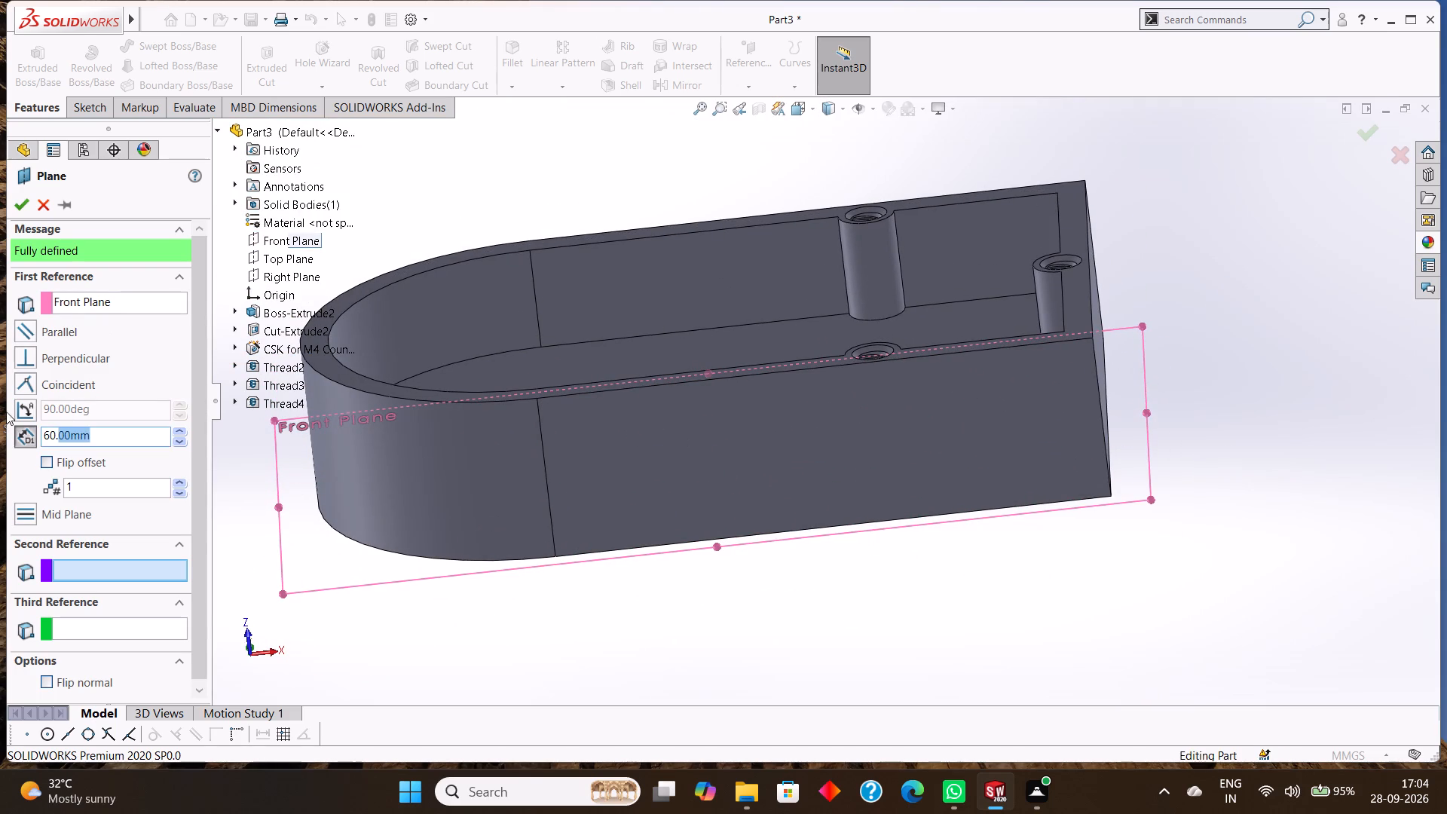
{"action": "left_click_drag", "start_coordinate": [6, 412], "coordinate": [0, 409]}
{"action": "key", "text": "0"}
{"action": "key", "text": "Return"}
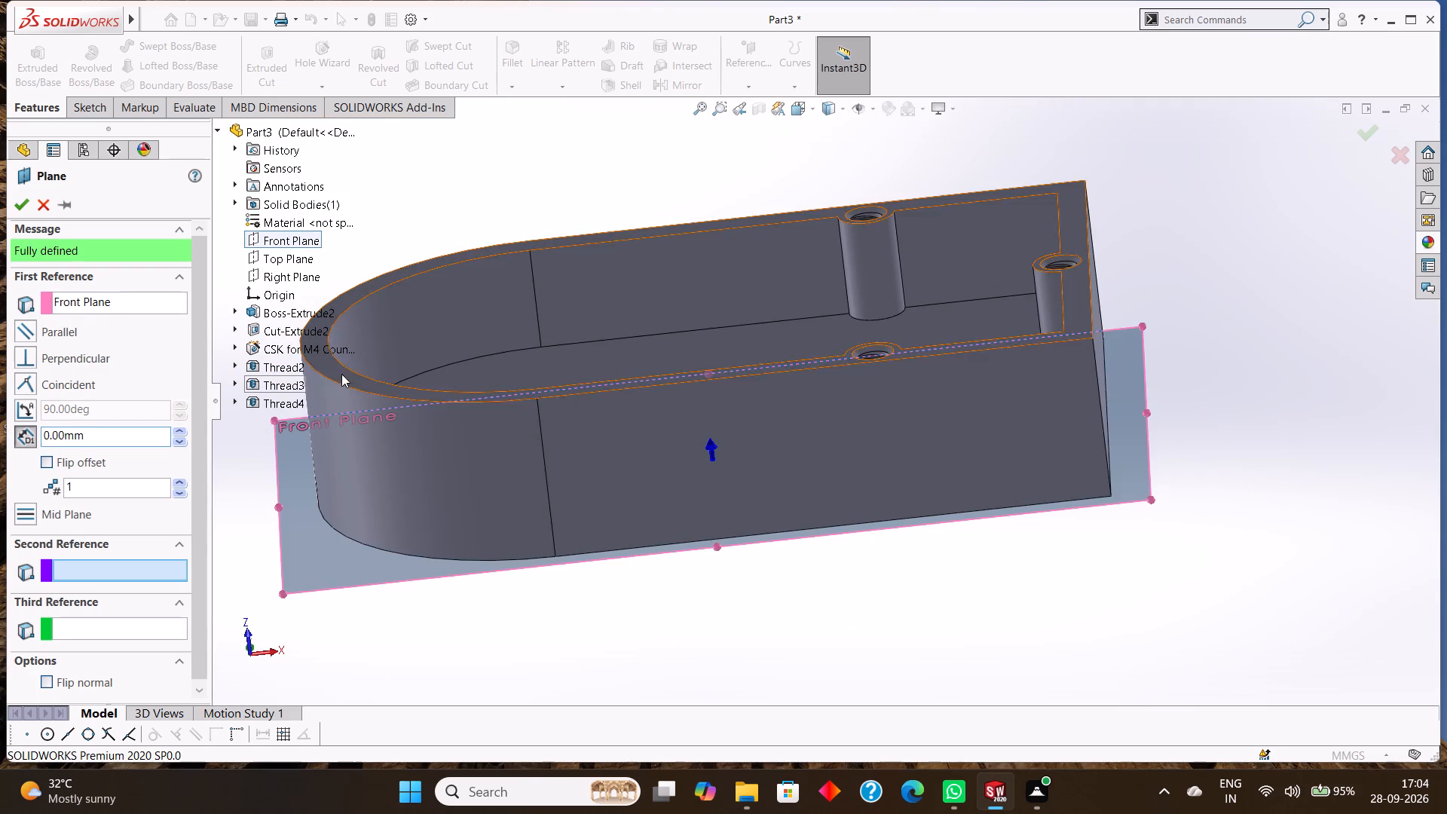
{"action": "left_click", "coordinate": [1140, 346]}
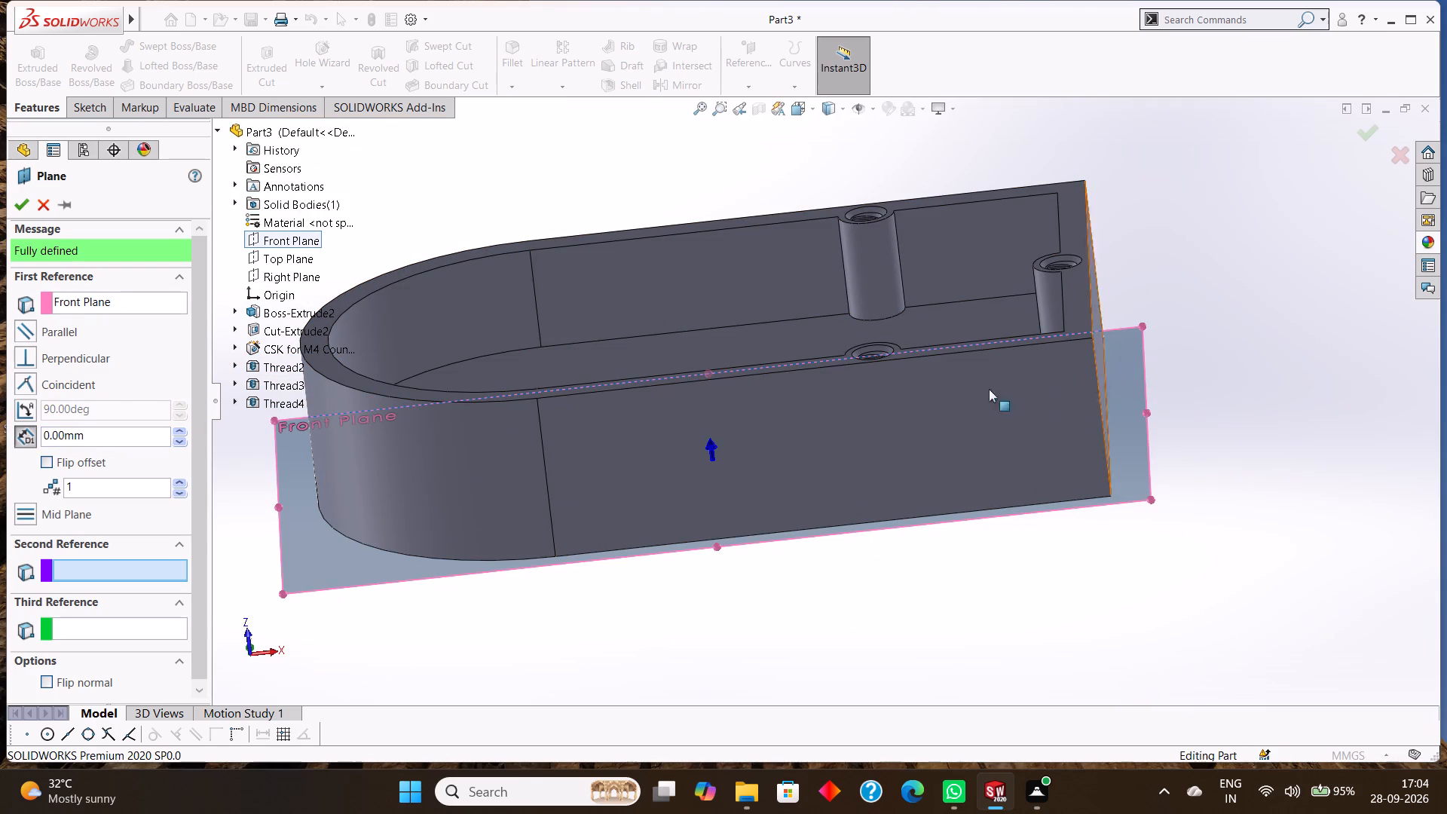
{"action": "left_click", "coordinate": [23, 207]}
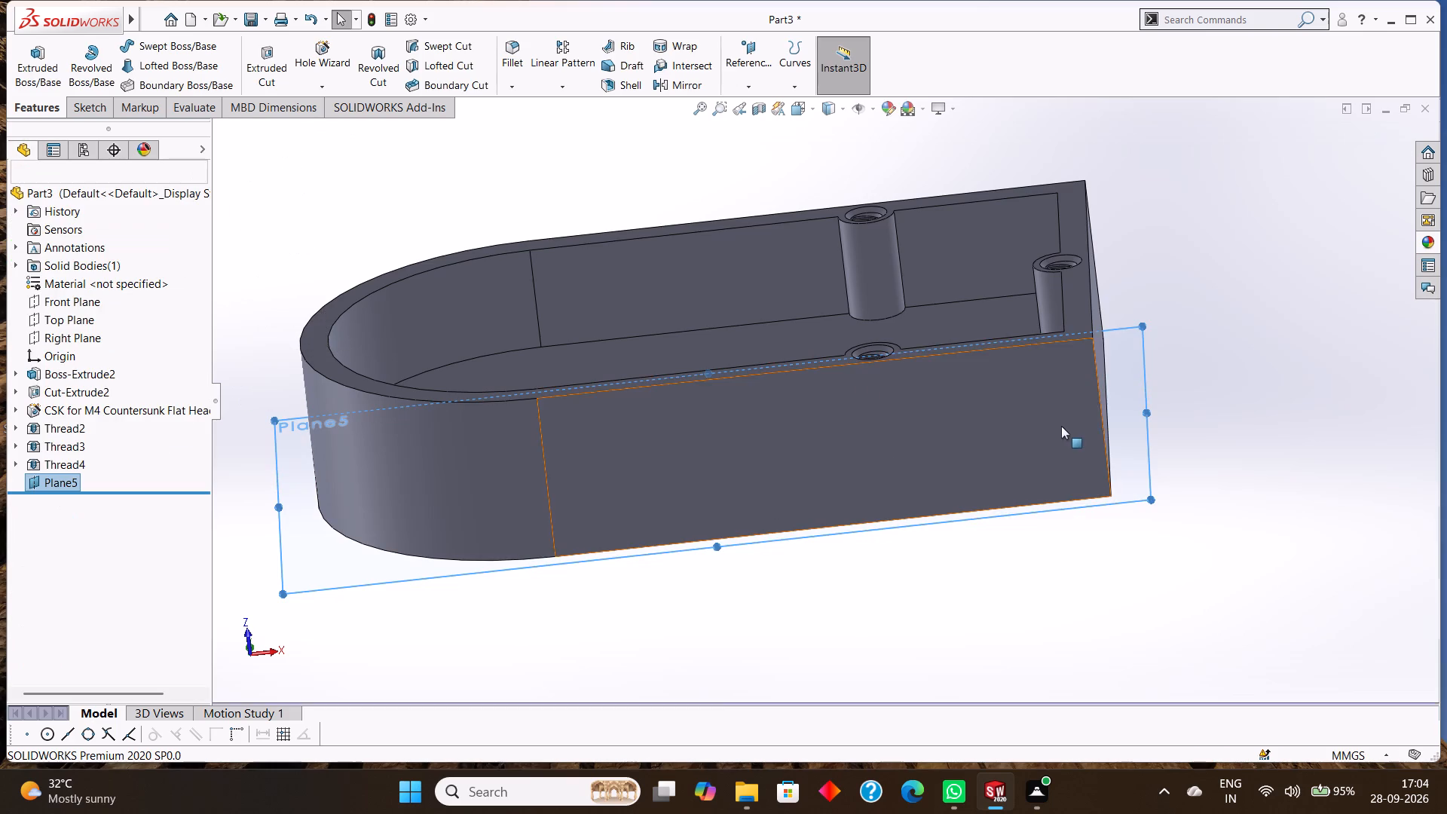
Start a new sketch on the new zero-offset reference plane, viewed face-on.
{"action": "left_click", "coordinate": [1121, 378]}
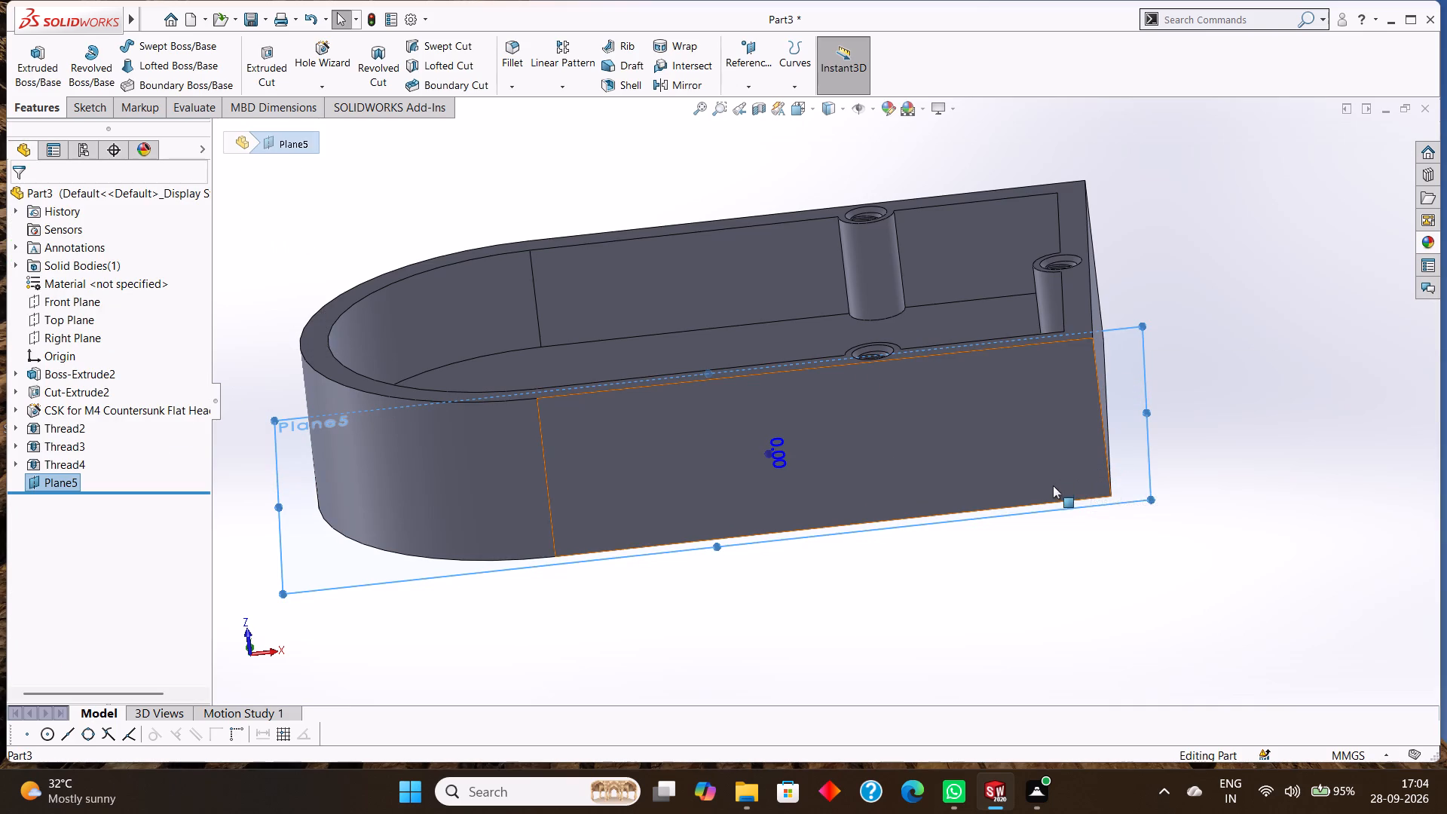
{"action": "key", "text": "ctrl+8"}
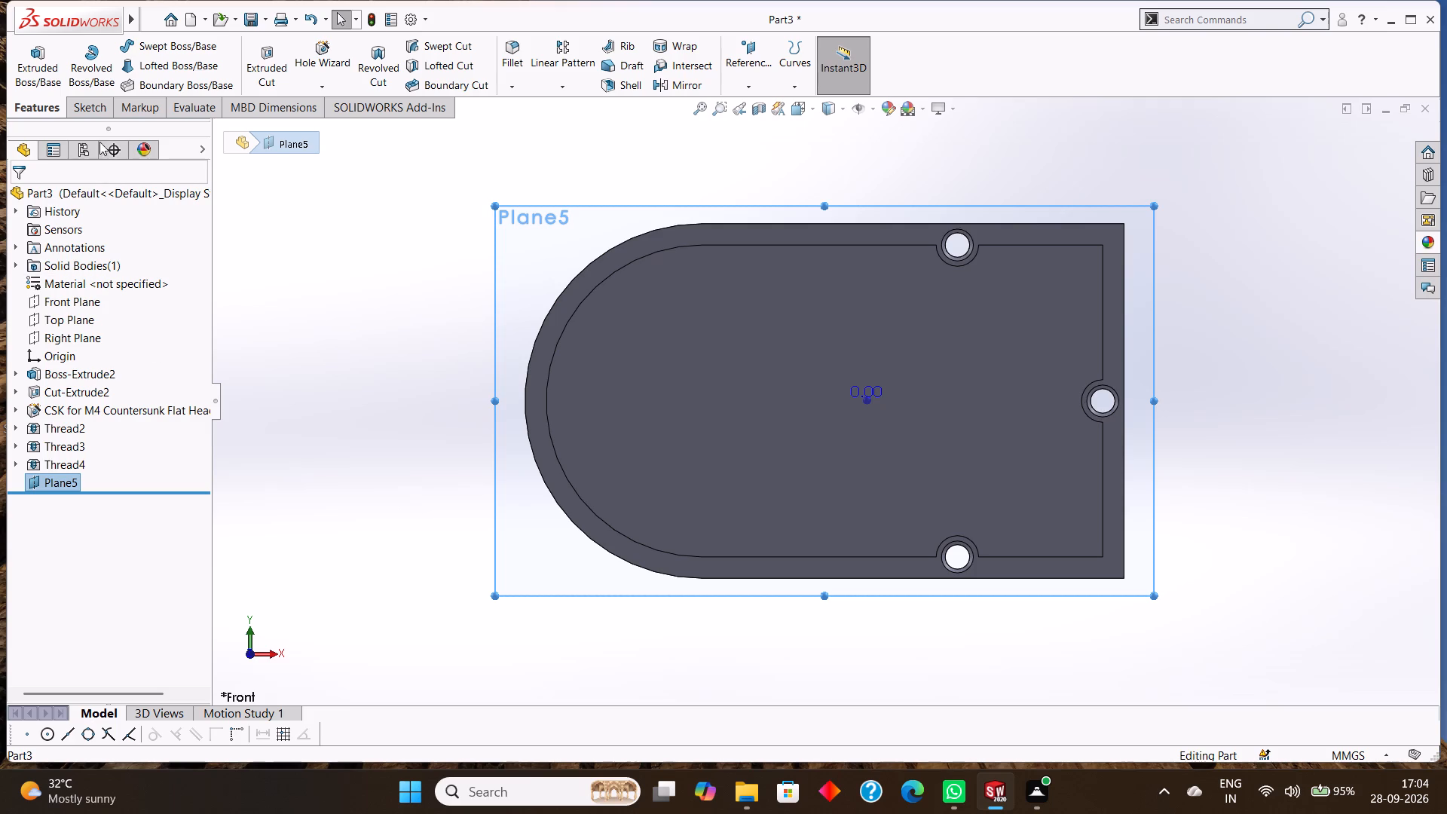
{"action": "right_click", "coordinate": [518, 232]}
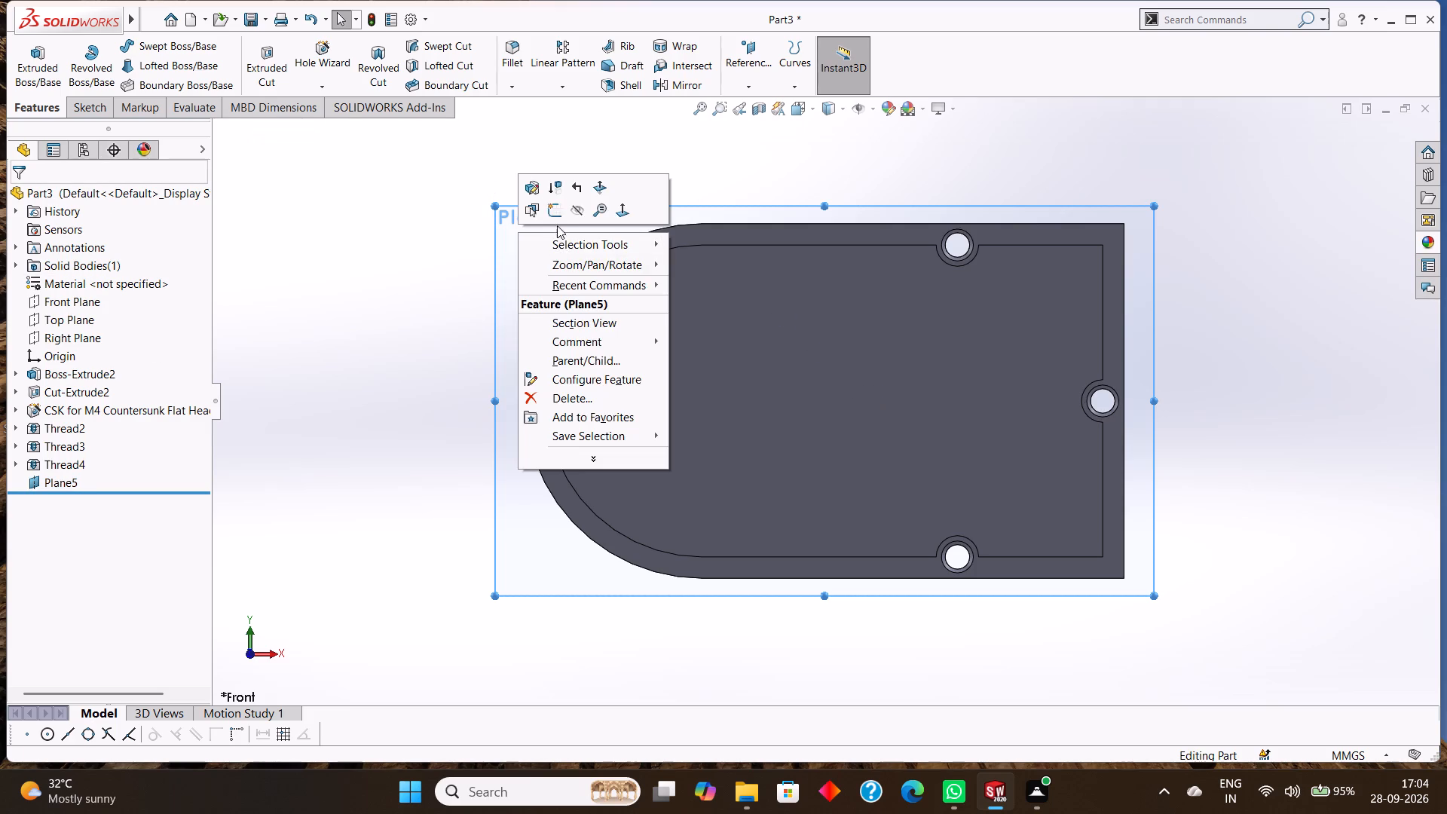
{"action": "left_click", "coordinate": [555, 213]}
{"action": "key", "text": "Escape"}
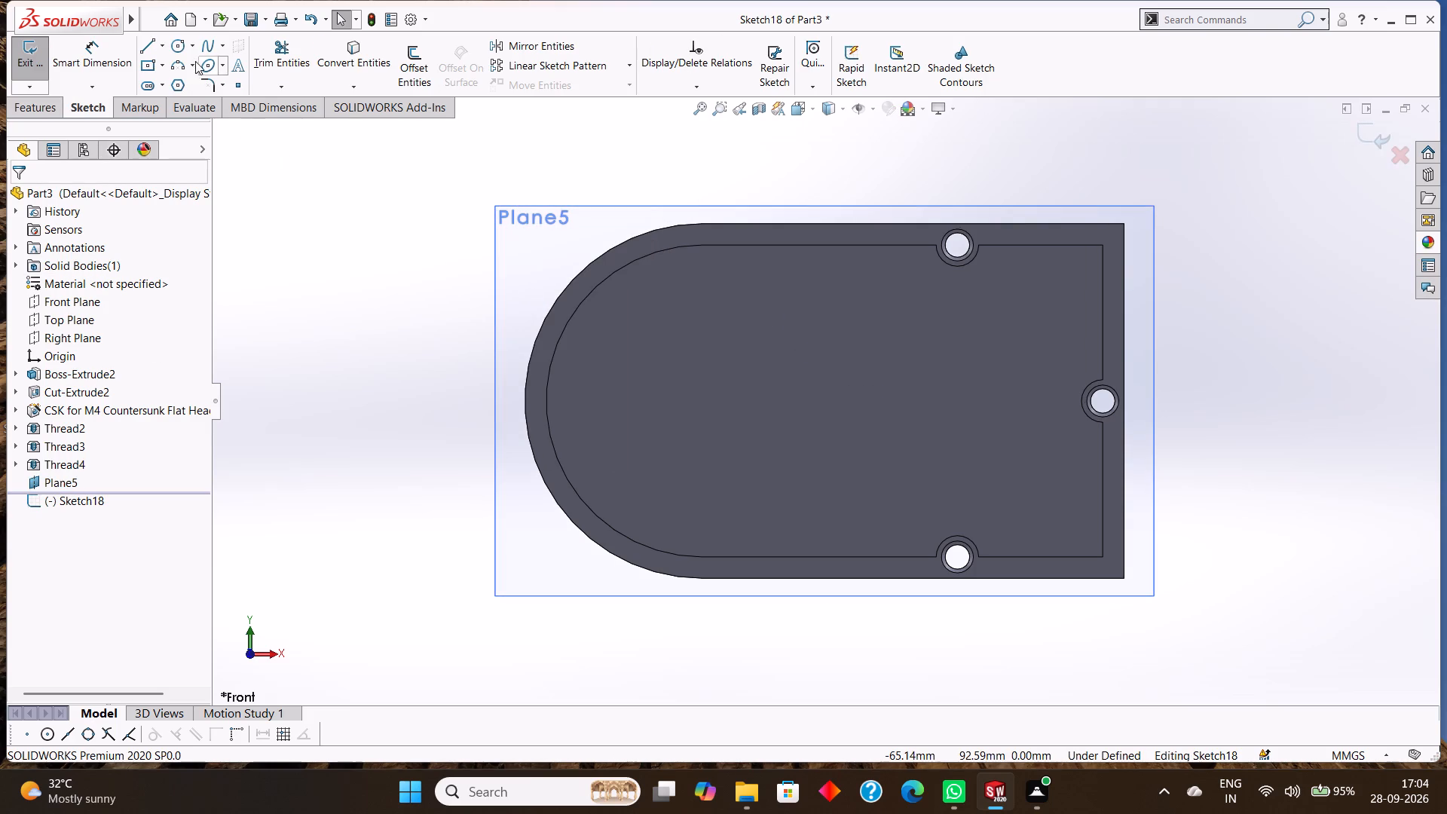
Sketch a circle of about 6.3 mm radius outside the body, just beyond the near long wall by the straight end's corner.
{"action": "left_click", "coordinate": [182, 49]}
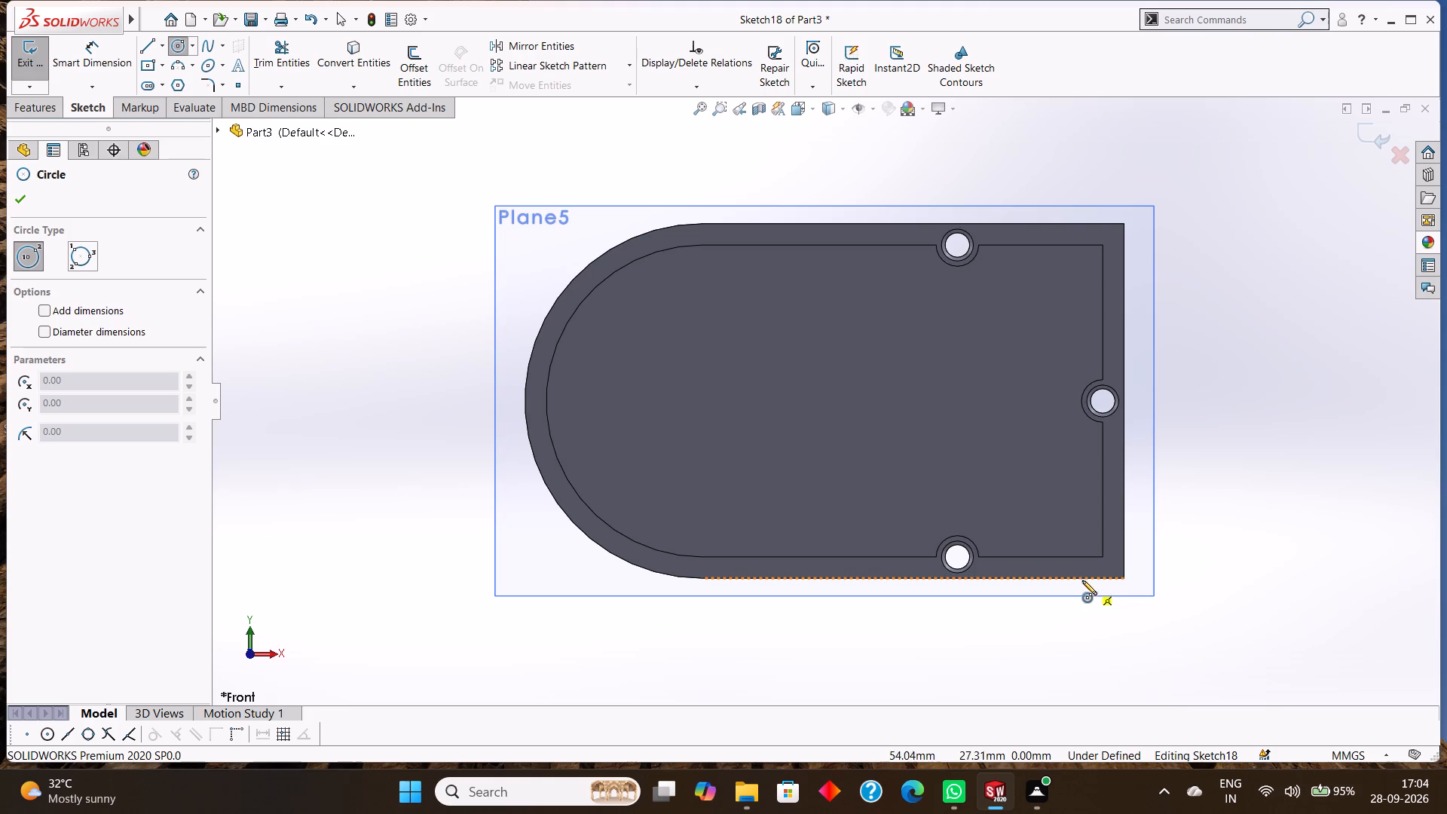
{"action": "left_click", "coordinate": [1080, 631]}
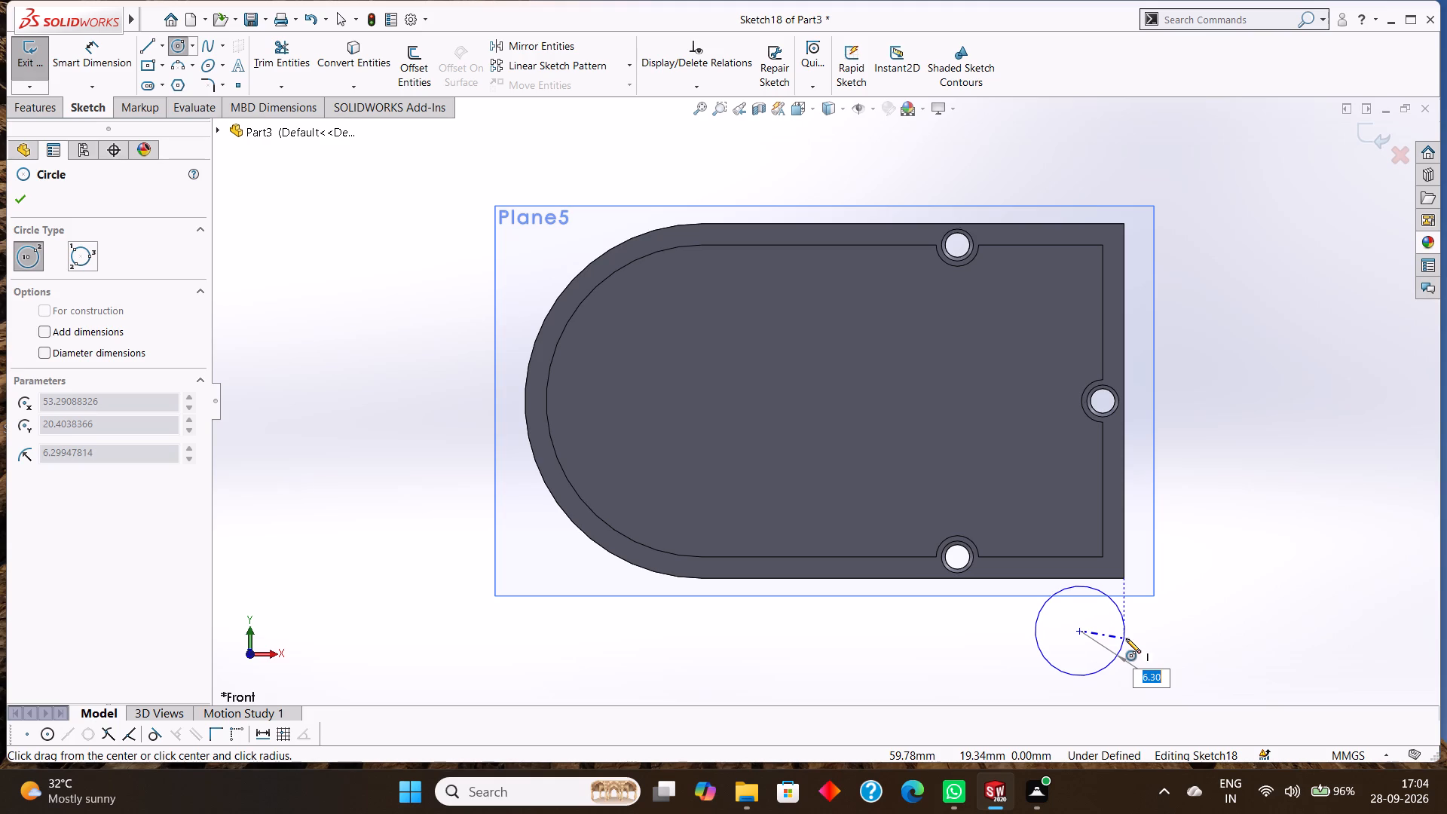
{"action": "left_click", "coordinate": [1126, 638]}
{"action": "left_click", "coordinate": [27, 199]}
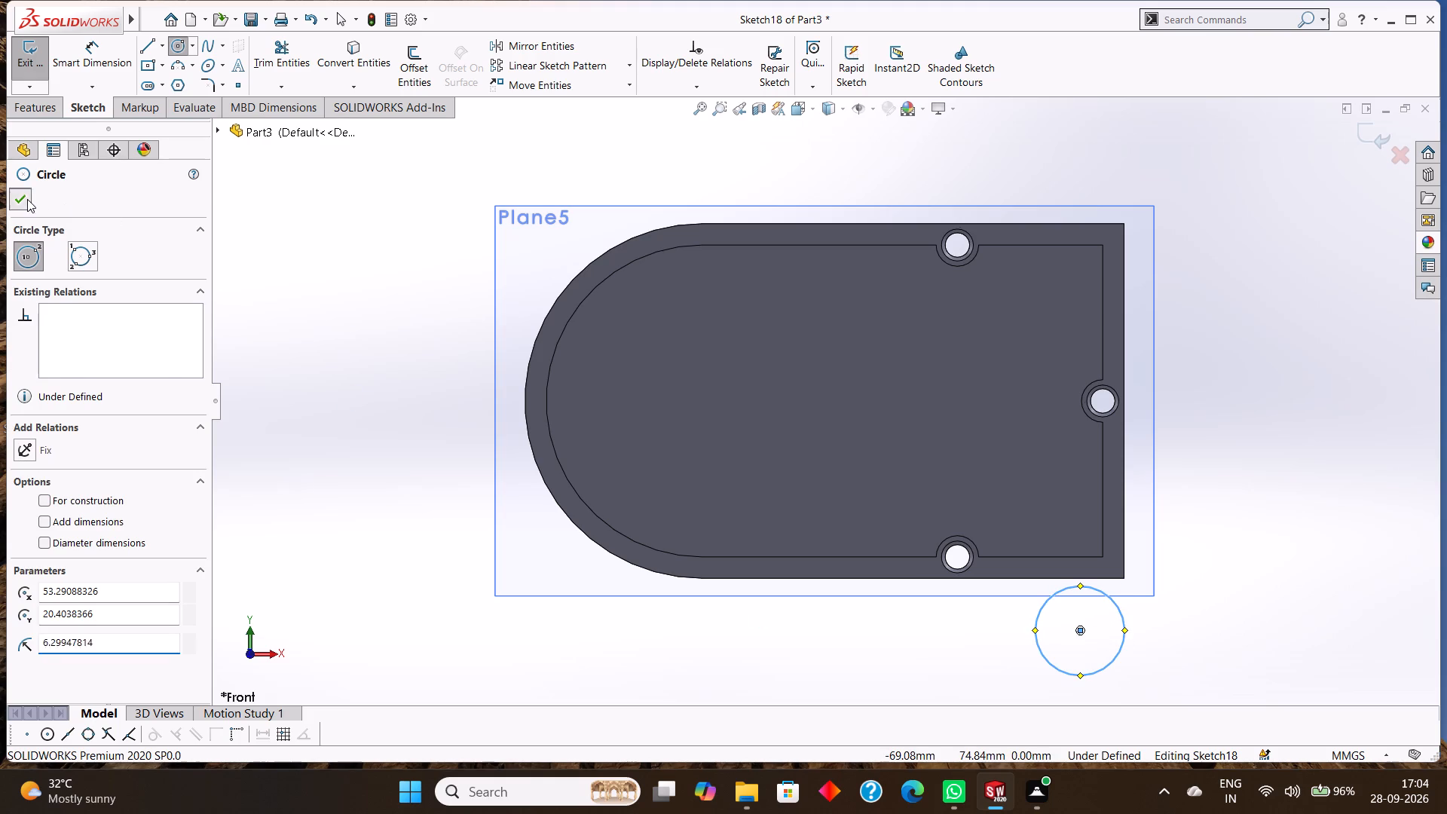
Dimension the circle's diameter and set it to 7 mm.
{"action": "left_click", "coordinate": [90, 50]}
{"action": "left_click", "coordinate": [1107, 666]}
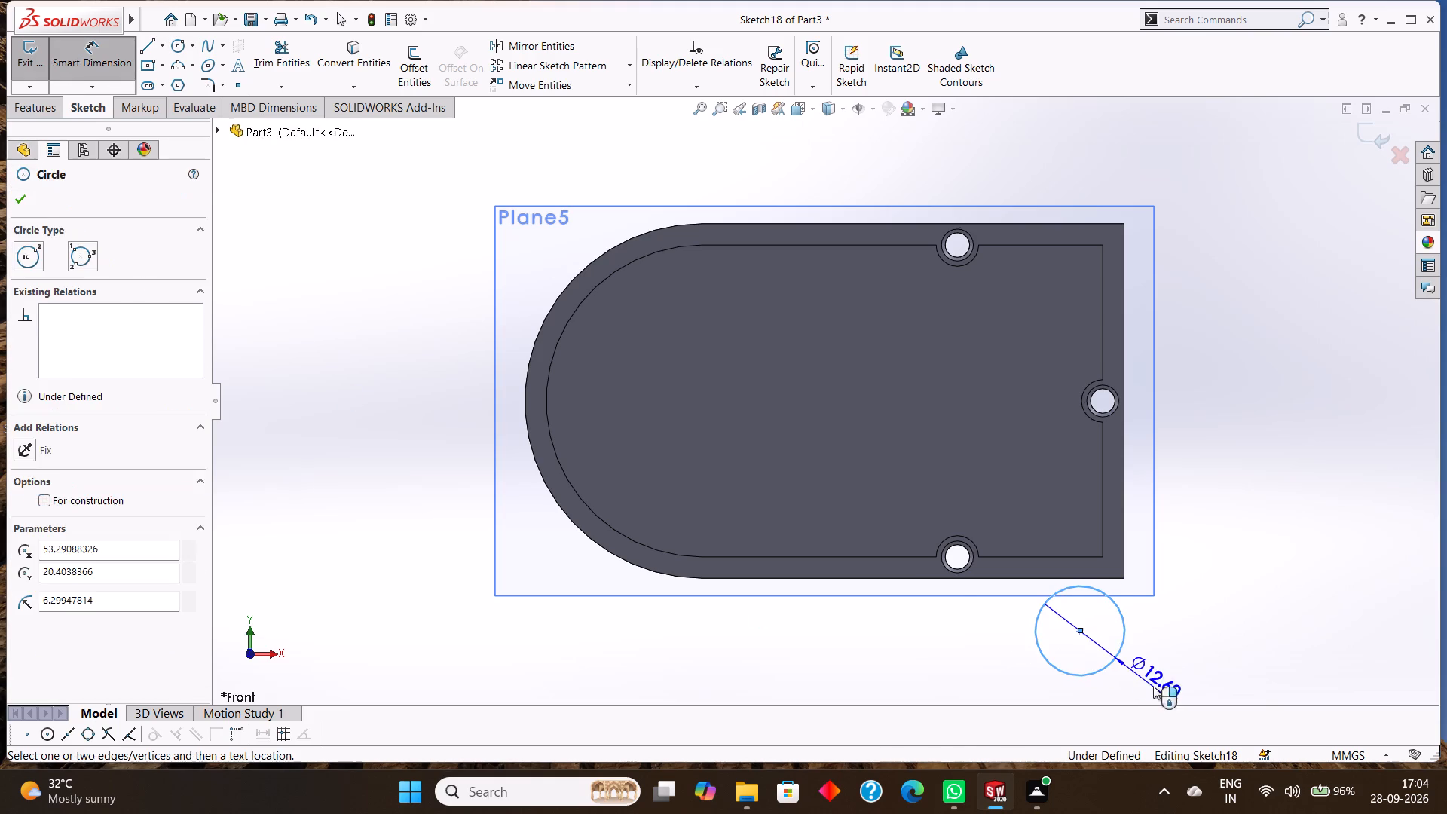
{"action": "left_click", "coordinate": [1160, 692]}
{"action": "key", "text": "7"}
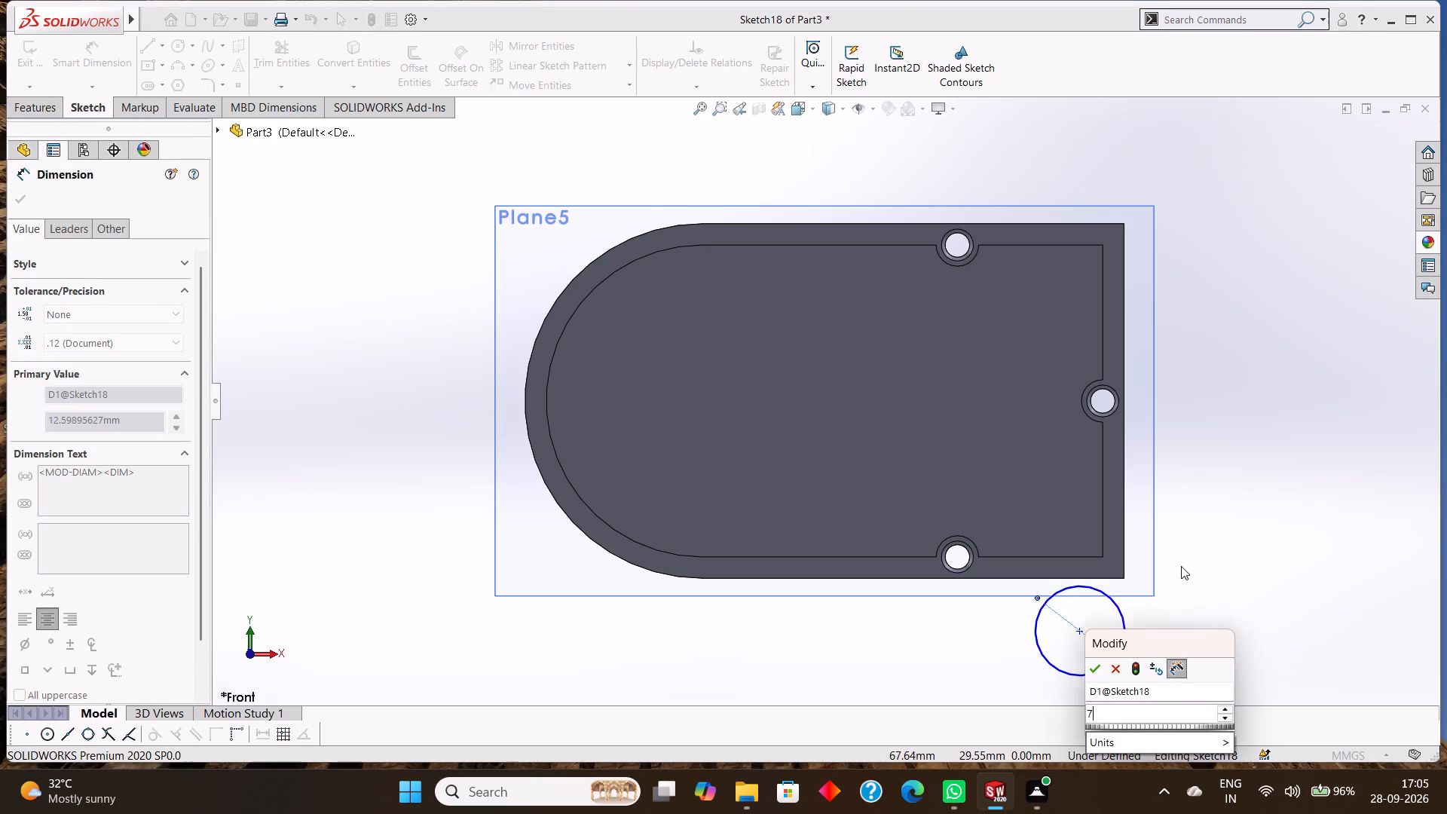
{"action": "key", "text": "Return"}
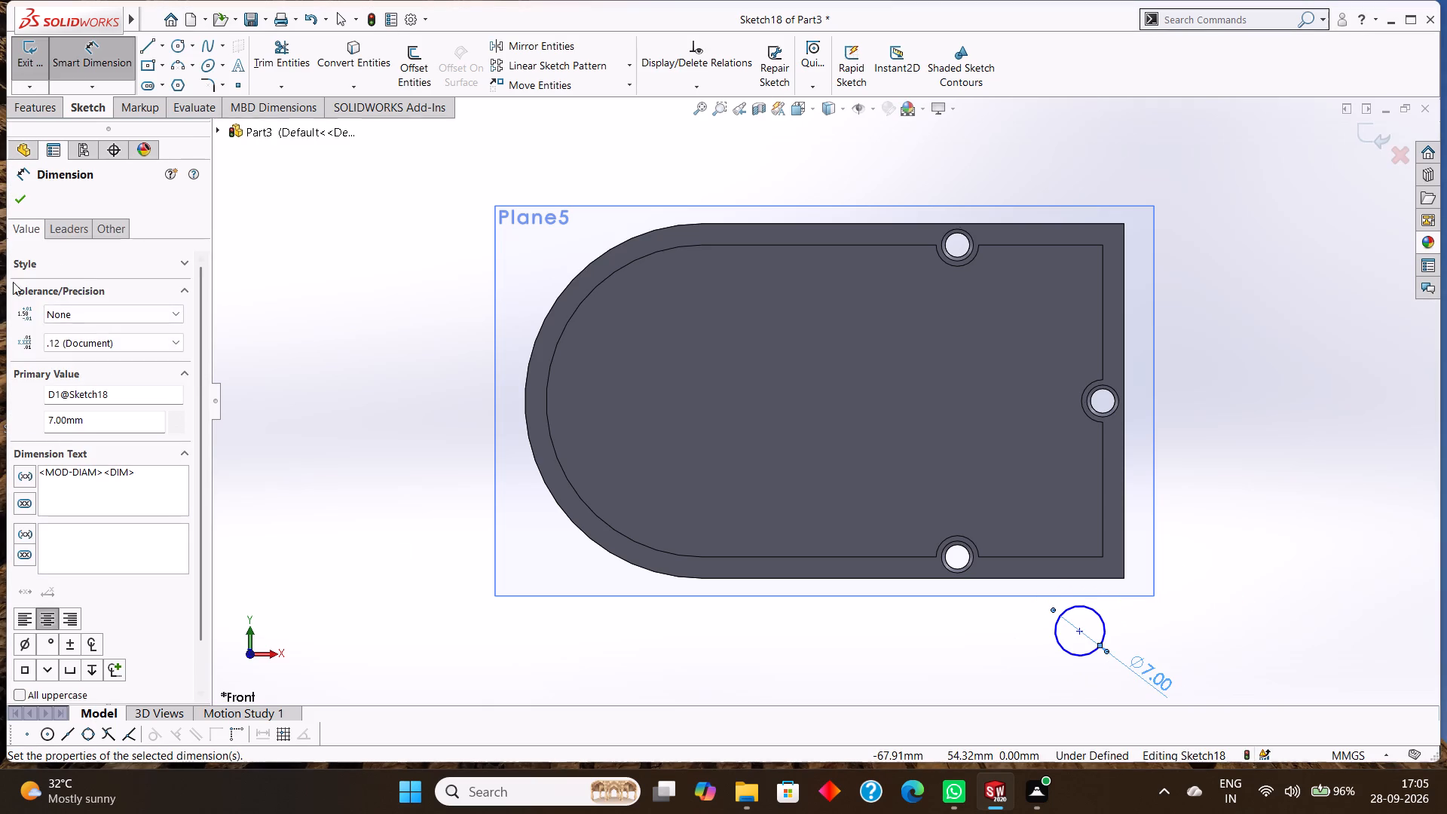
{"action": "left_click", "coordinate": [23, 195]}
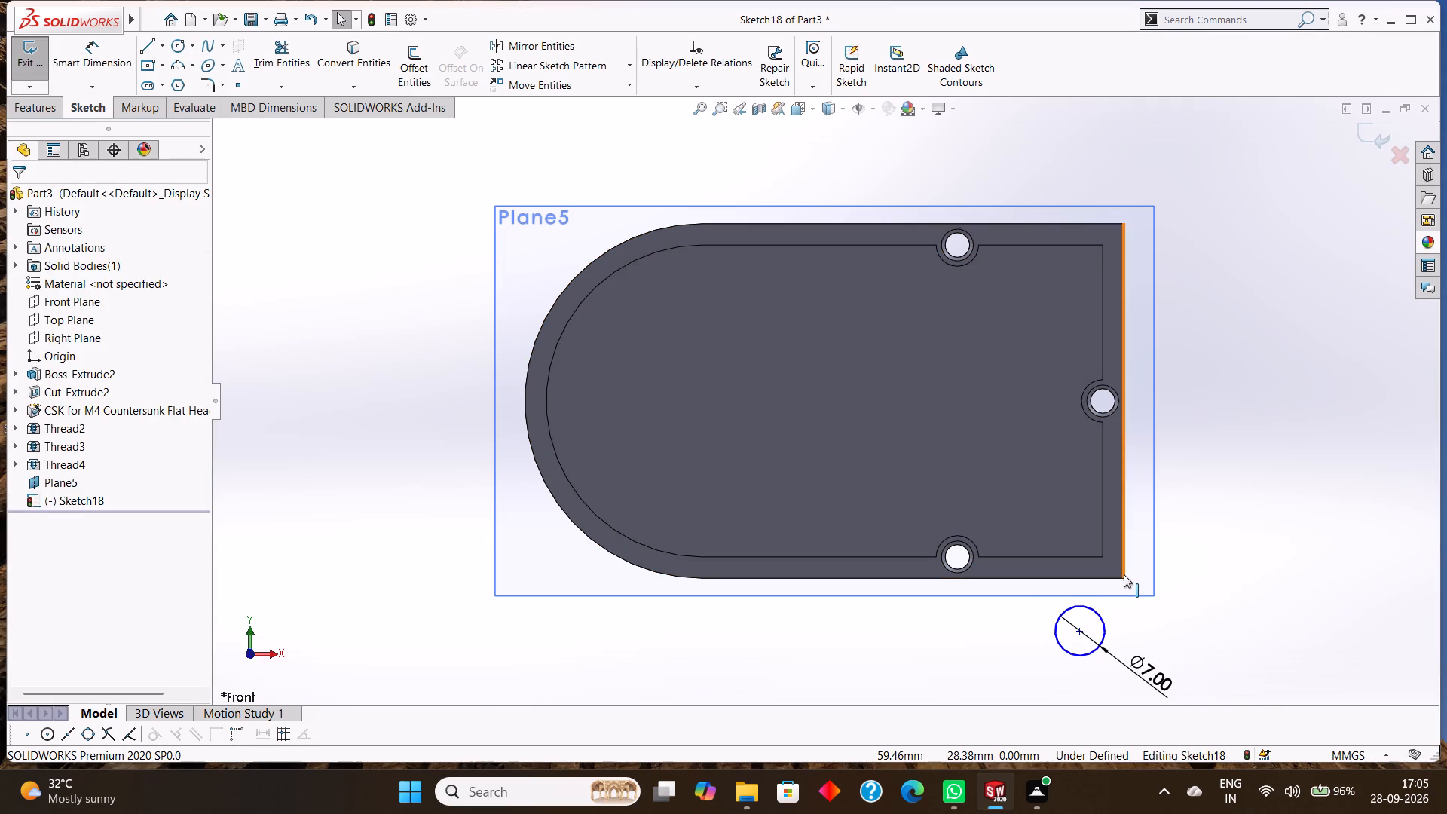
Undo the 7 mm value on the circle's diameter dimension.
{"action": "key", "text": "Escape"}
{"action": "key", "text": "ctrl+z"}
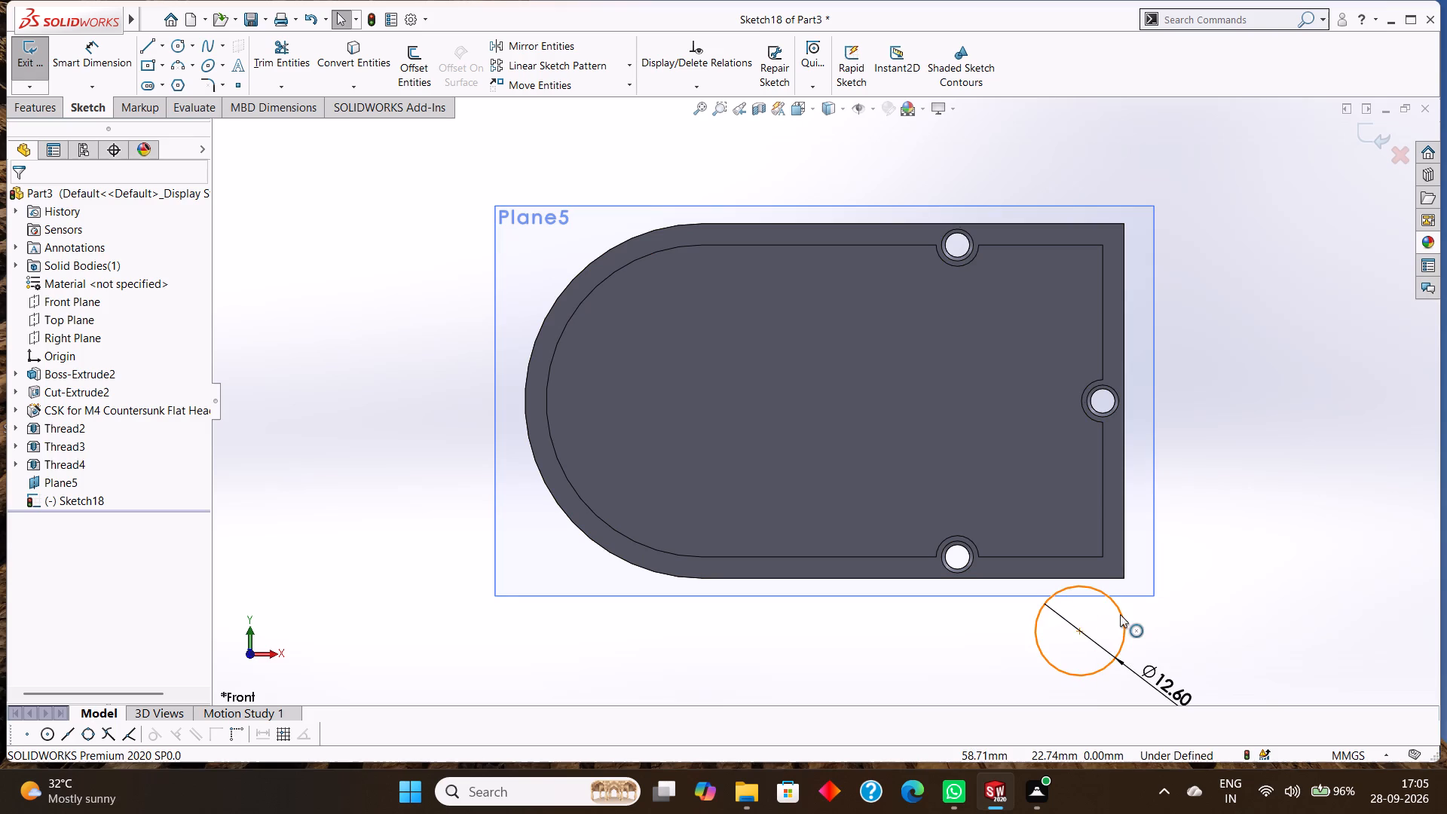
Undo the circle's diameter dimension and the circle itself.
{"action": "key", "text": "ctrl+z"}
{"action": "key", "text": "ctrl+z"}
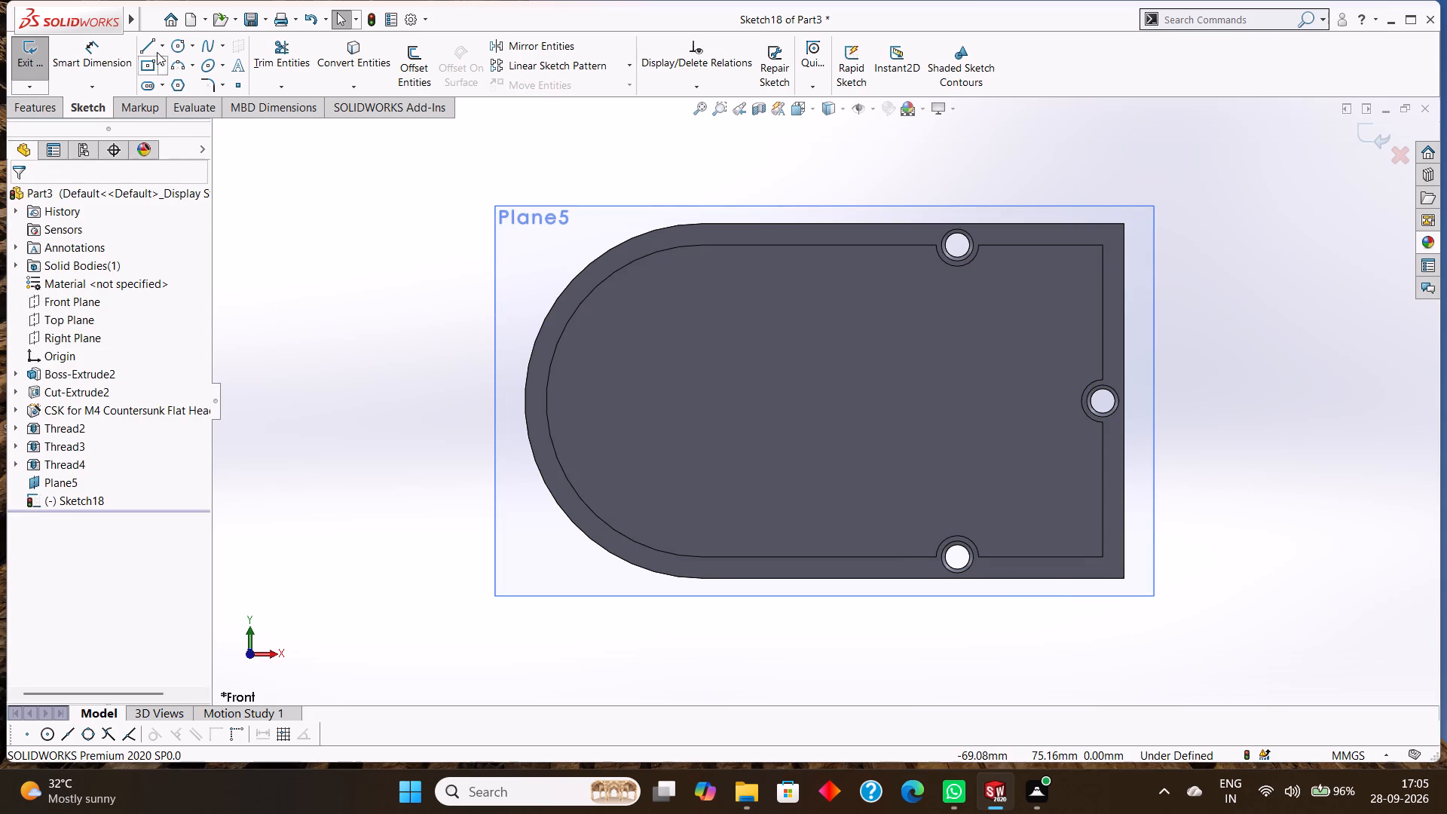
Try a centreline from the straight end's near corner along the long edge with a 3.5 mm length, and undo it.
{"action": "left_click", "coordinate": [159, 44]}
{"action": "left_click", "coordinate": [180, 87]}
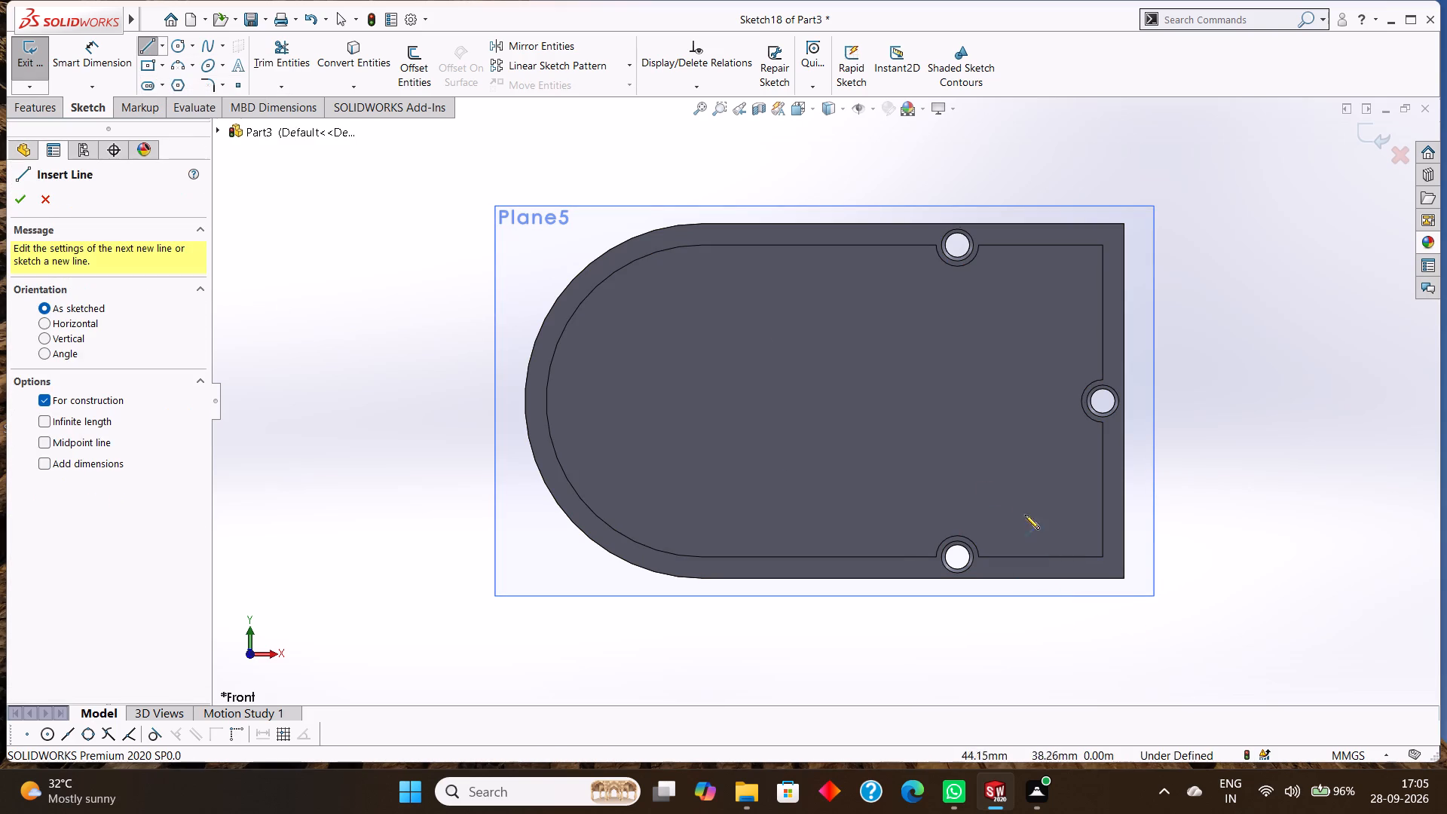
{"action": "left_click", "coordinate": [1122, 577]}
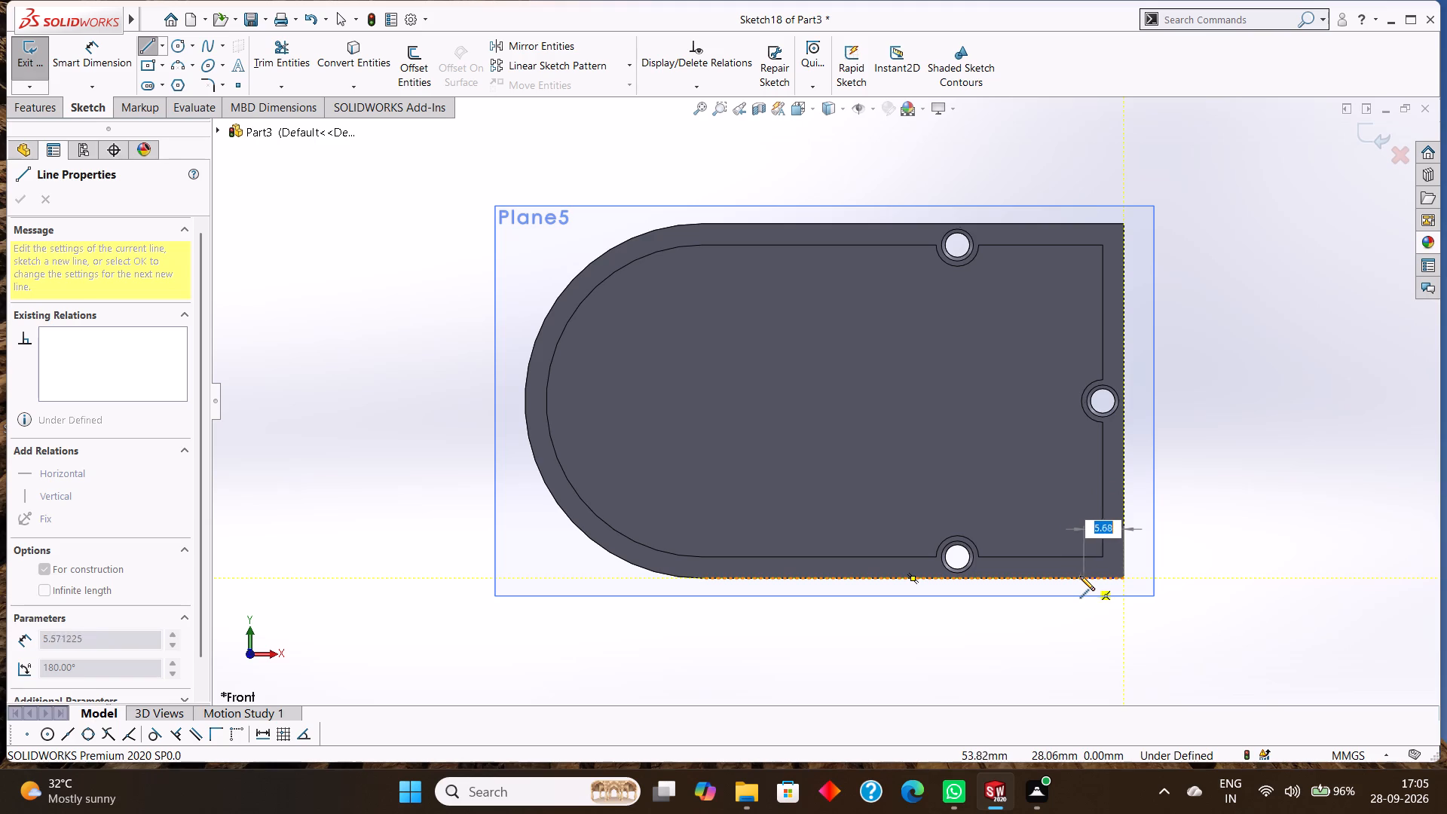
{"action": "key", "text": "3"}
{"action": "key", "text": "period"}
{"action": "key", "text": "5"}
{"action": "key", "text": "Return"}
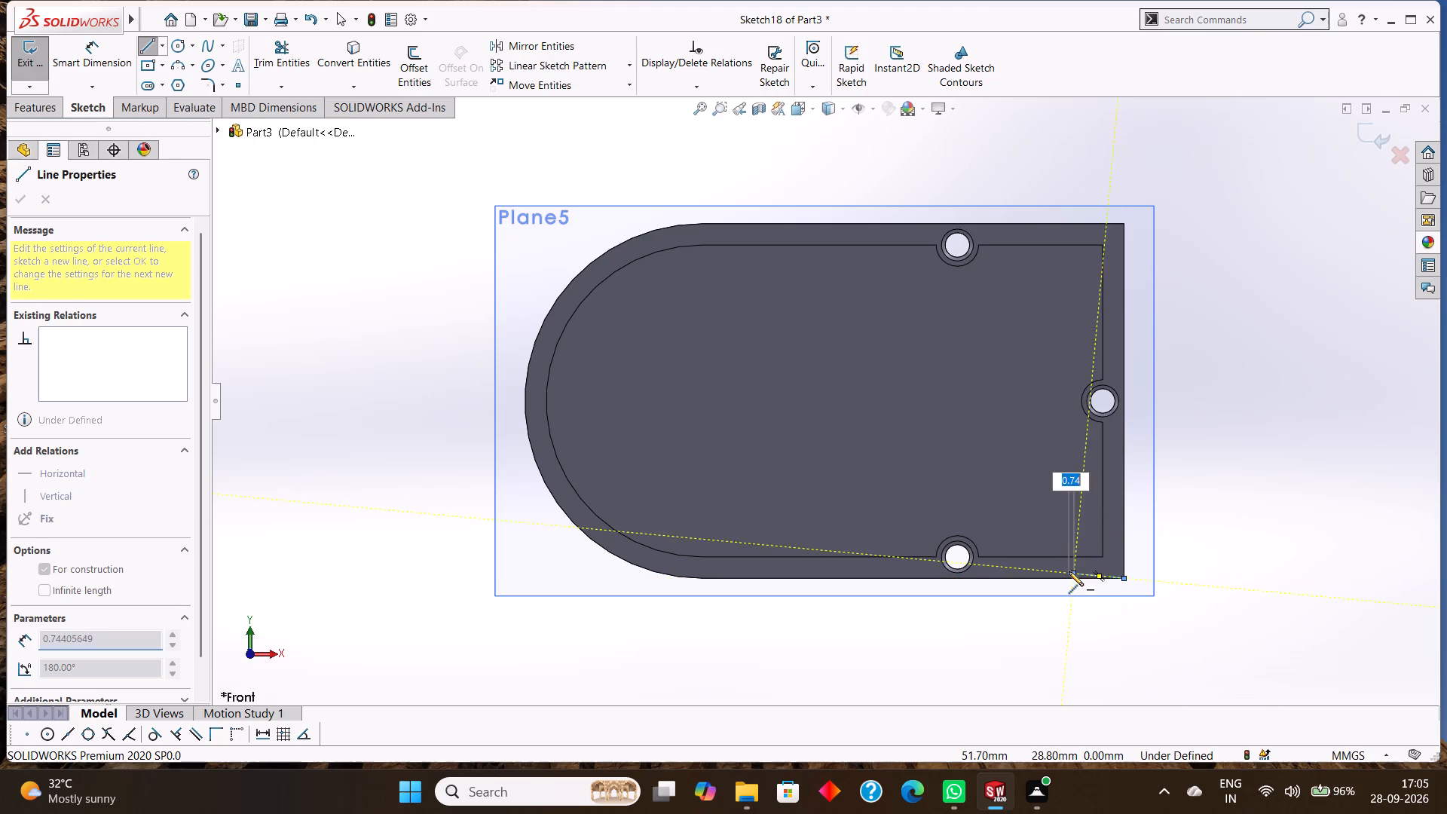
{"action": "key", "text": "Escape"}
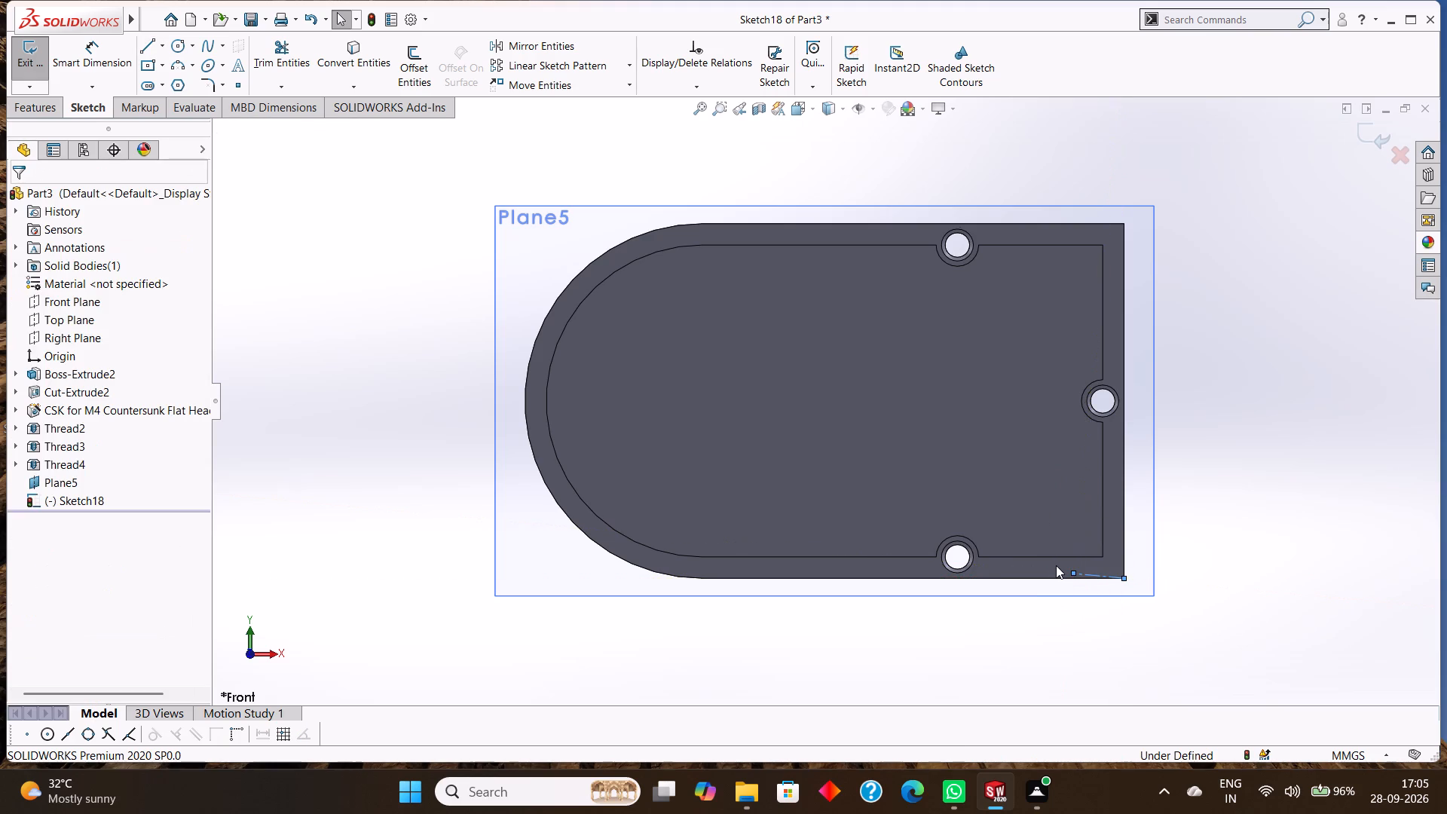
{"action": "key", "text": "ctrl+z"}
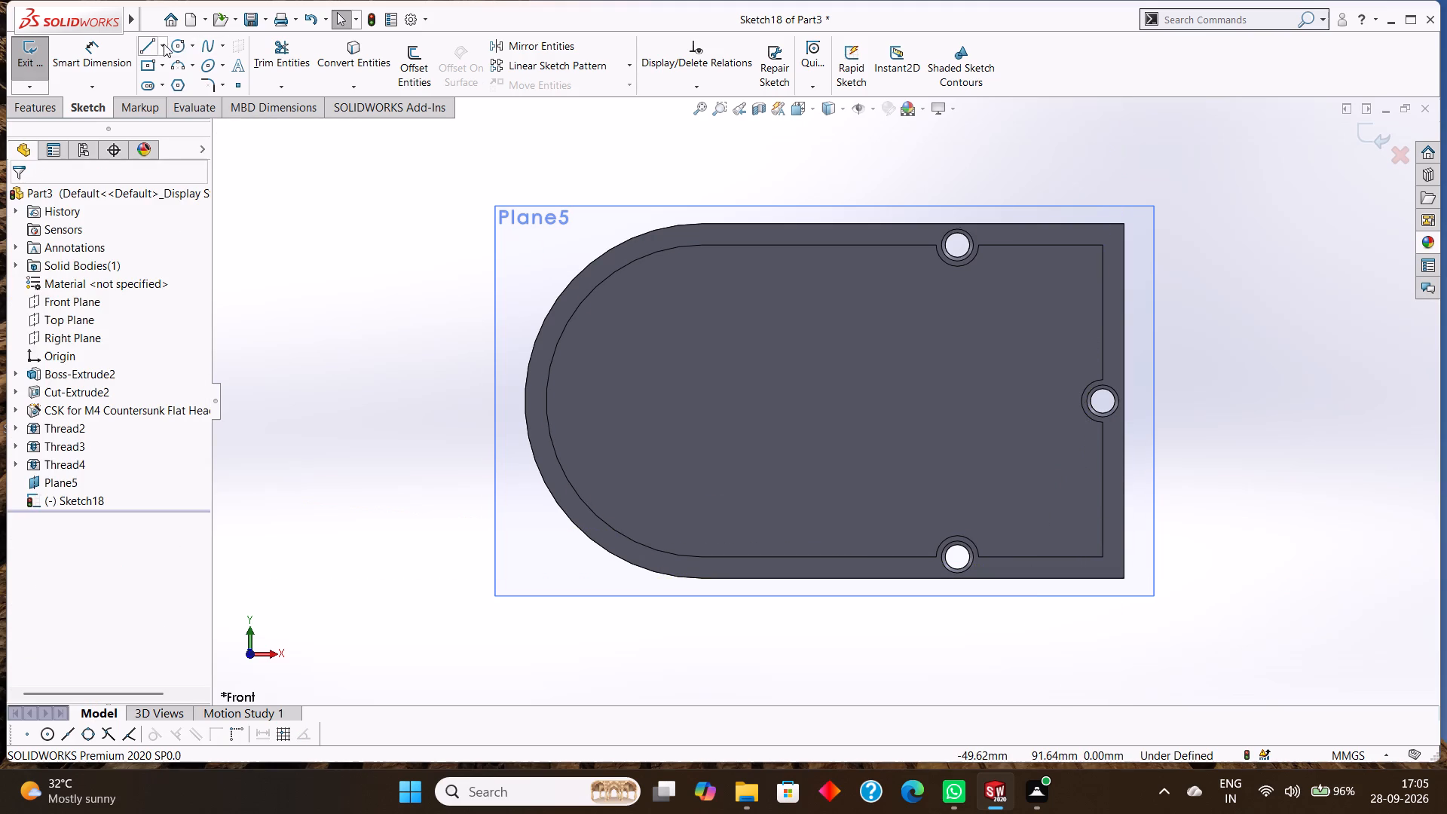
Draw a horizontal centreline from the straight end's near corner along the long edge, entering 3.5 mm as its length.
{"action": "left_click", "coordinate": [164, 44]}
{"action": "left_click", "coordinate": [173, 81]}
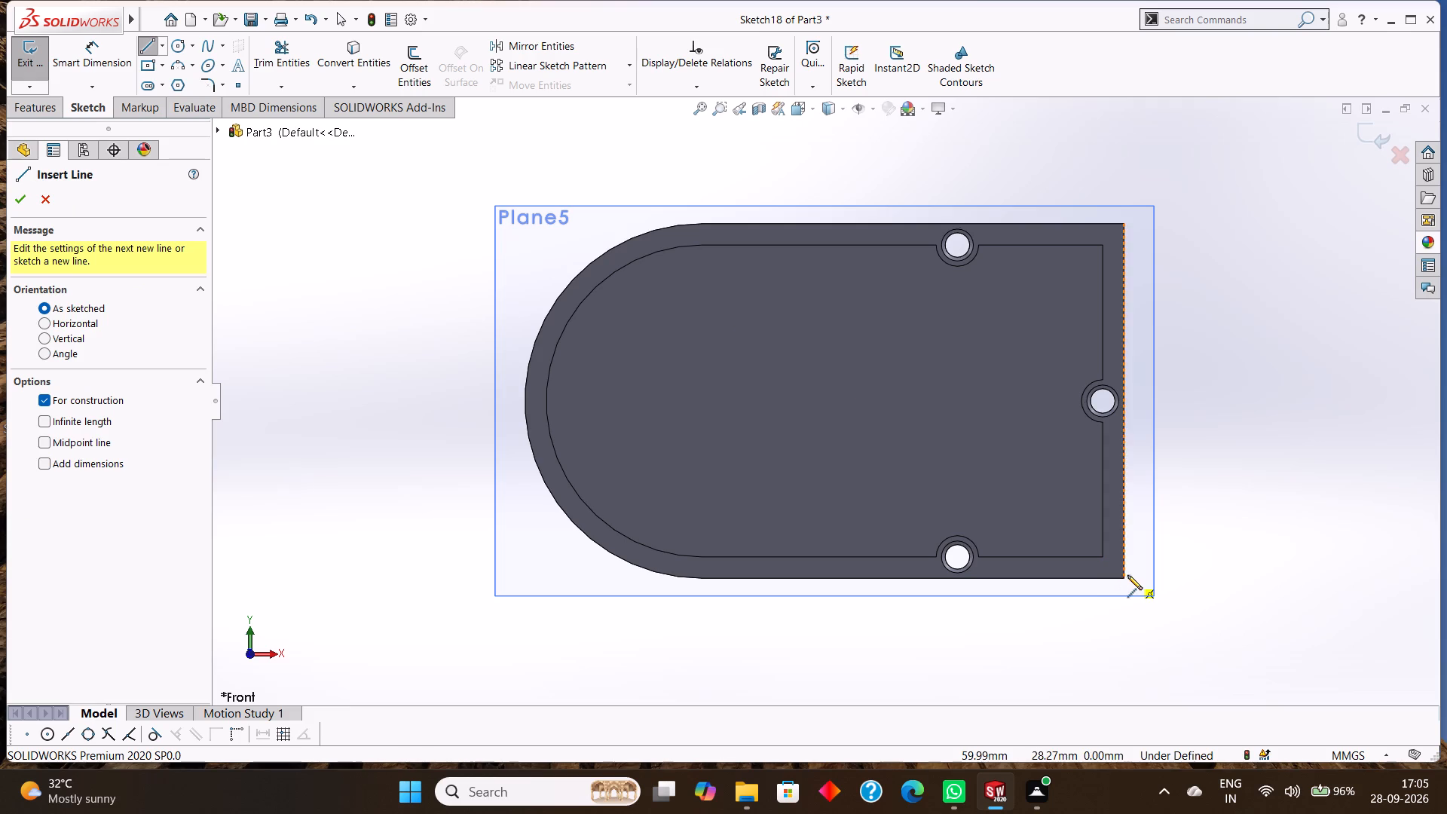
{"action": "left_click", "coordinate": [1122, 577]}
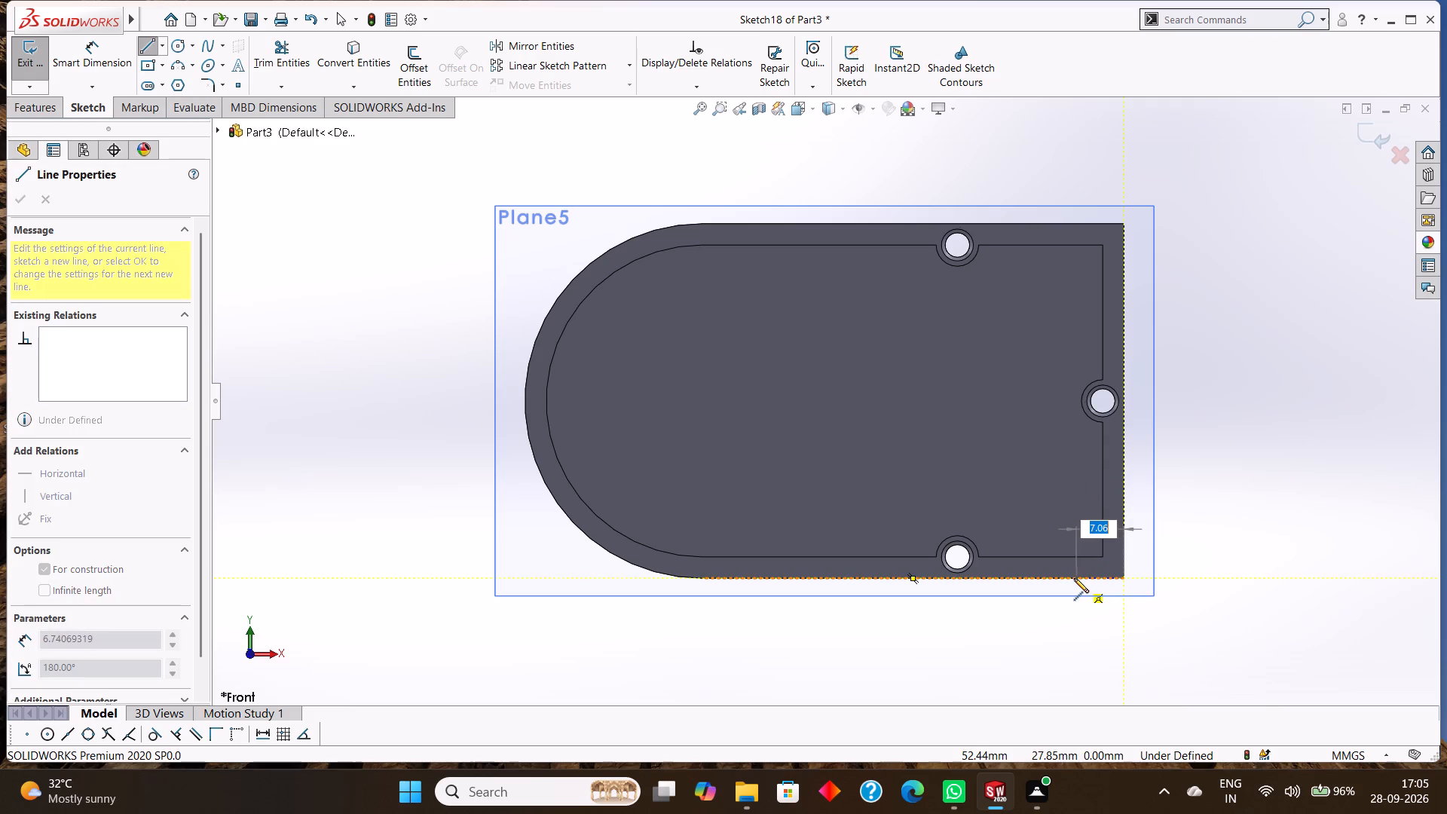
{"action": "key", "text": "3"}
{"action": "type", "text": ".5"}
{"action": "key", "text": "Return"}
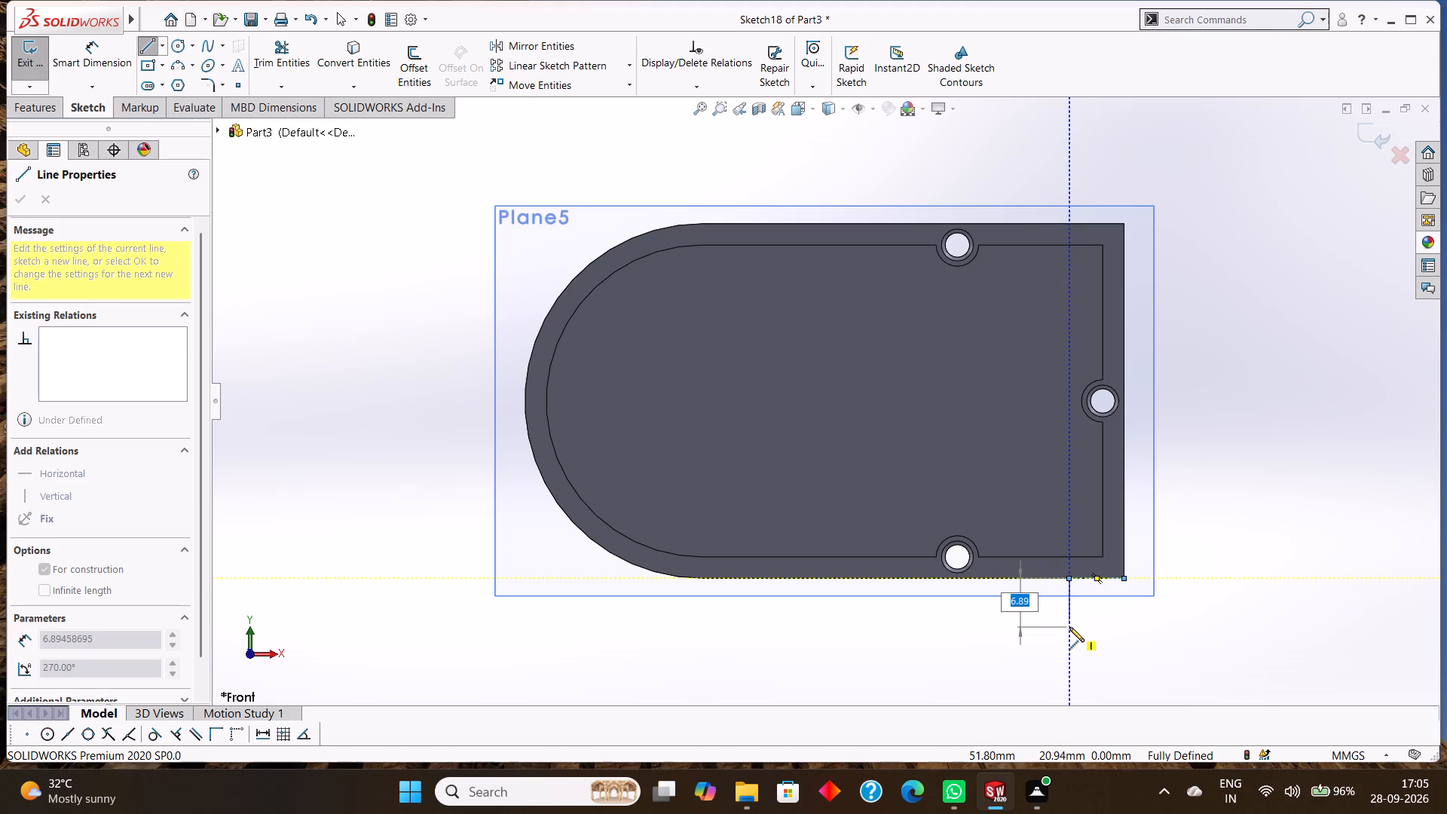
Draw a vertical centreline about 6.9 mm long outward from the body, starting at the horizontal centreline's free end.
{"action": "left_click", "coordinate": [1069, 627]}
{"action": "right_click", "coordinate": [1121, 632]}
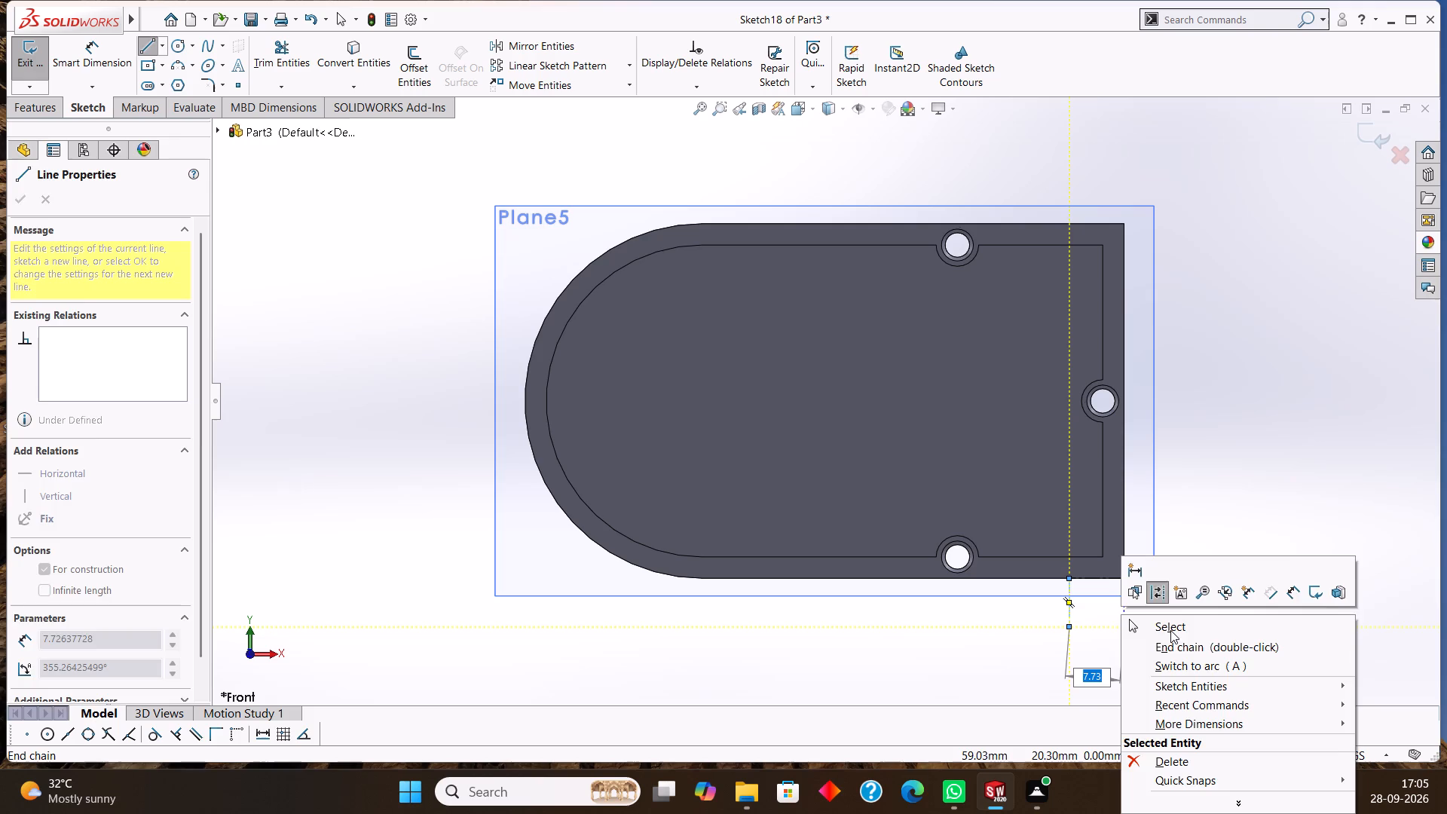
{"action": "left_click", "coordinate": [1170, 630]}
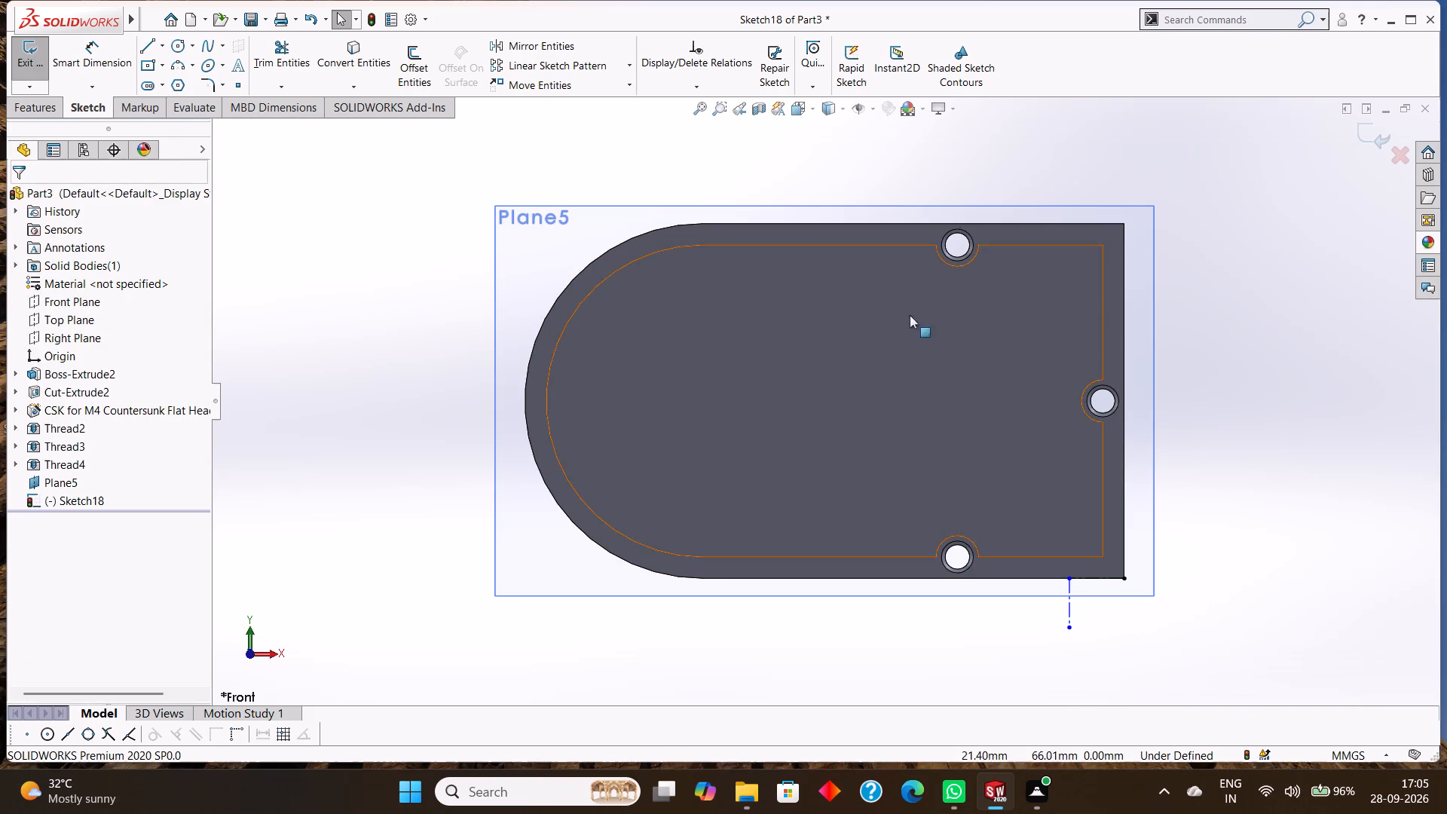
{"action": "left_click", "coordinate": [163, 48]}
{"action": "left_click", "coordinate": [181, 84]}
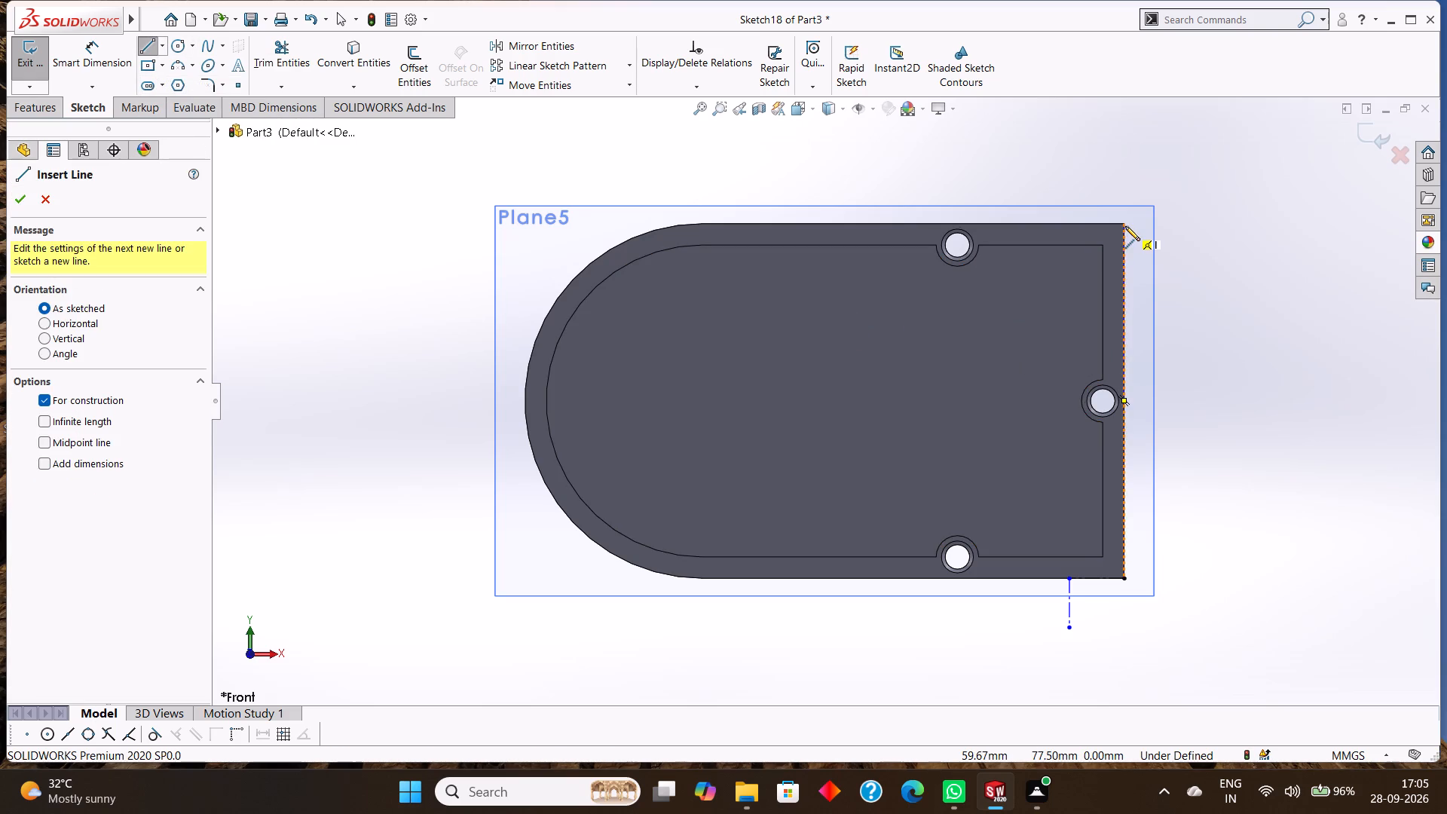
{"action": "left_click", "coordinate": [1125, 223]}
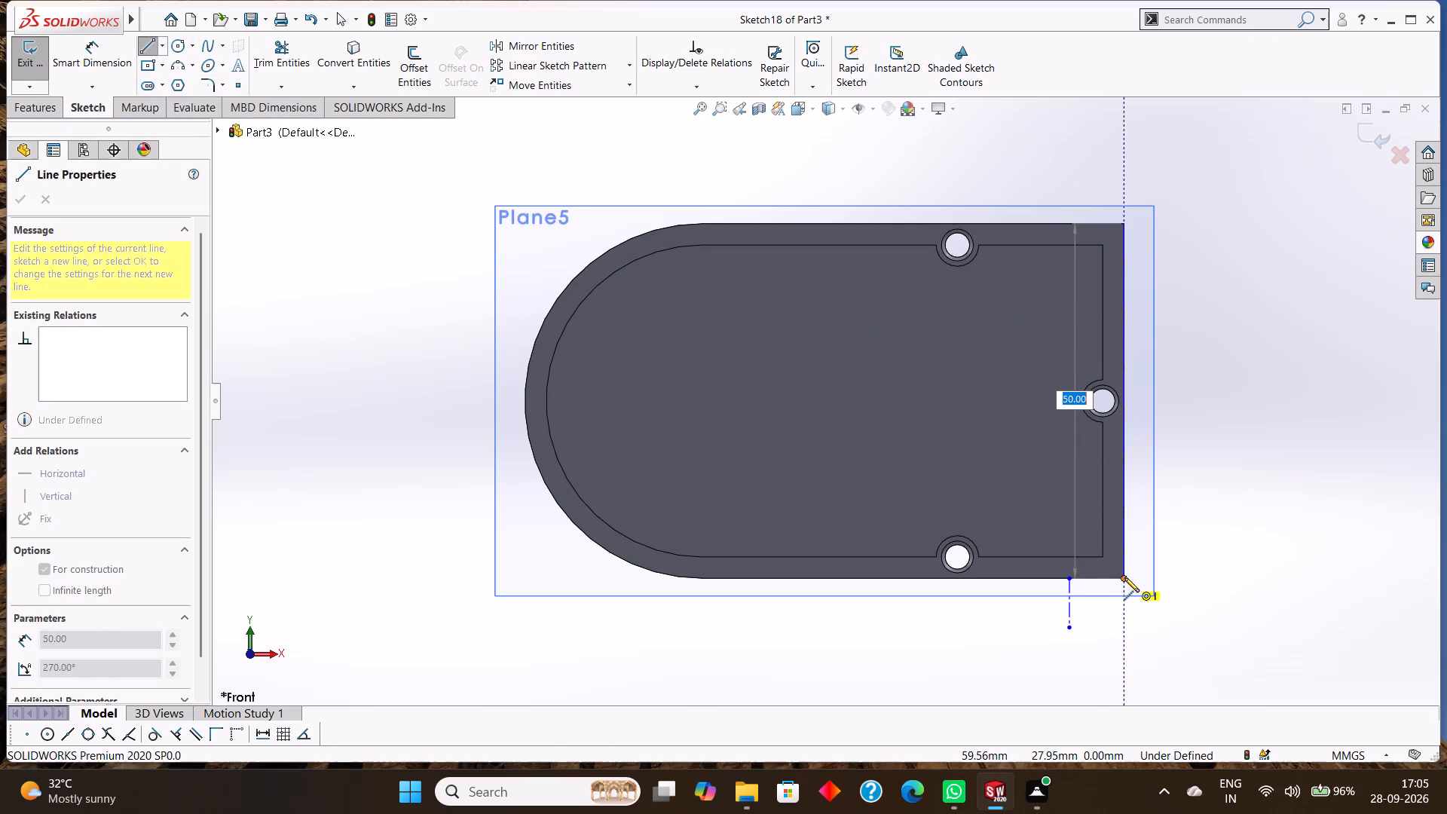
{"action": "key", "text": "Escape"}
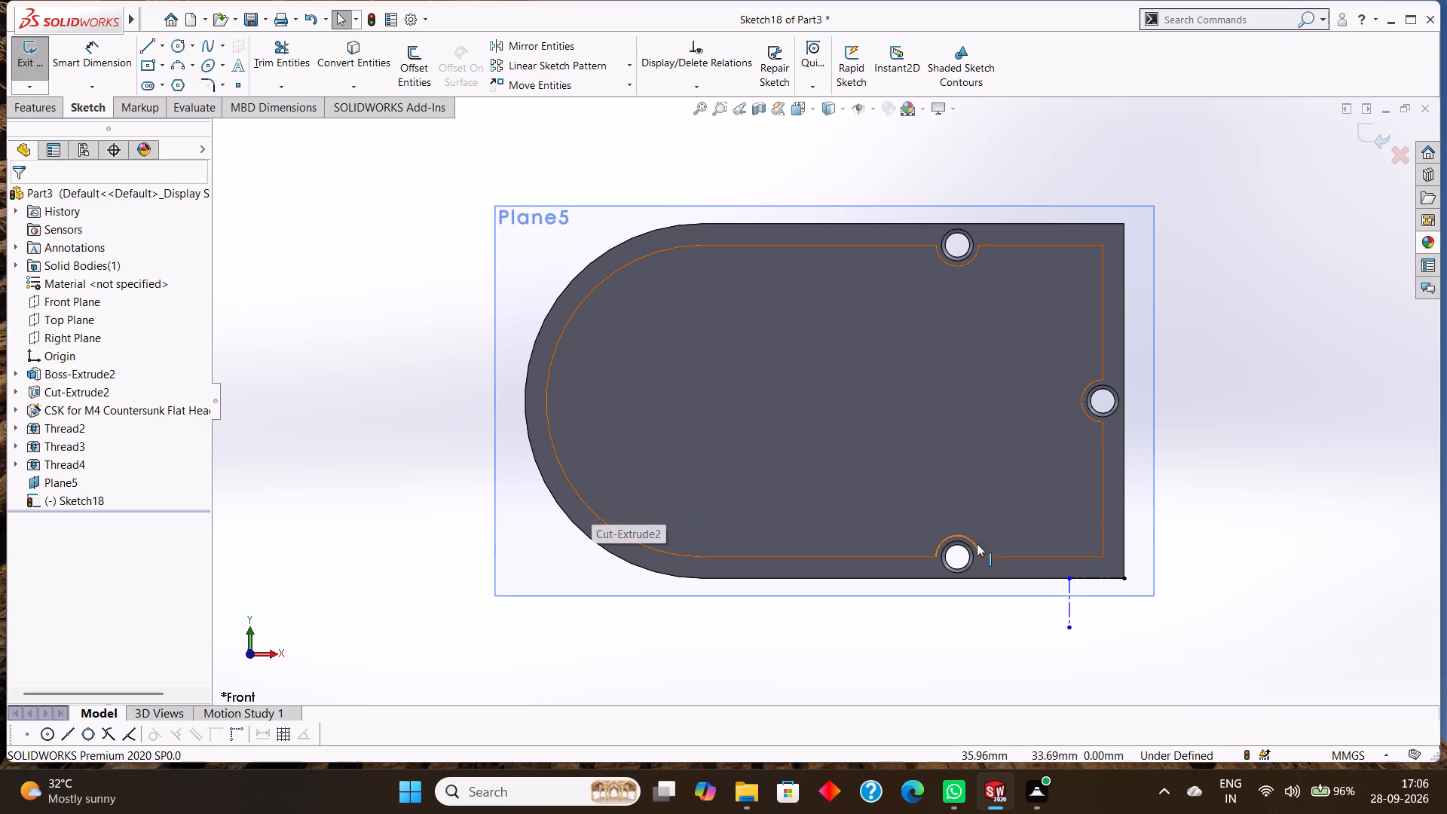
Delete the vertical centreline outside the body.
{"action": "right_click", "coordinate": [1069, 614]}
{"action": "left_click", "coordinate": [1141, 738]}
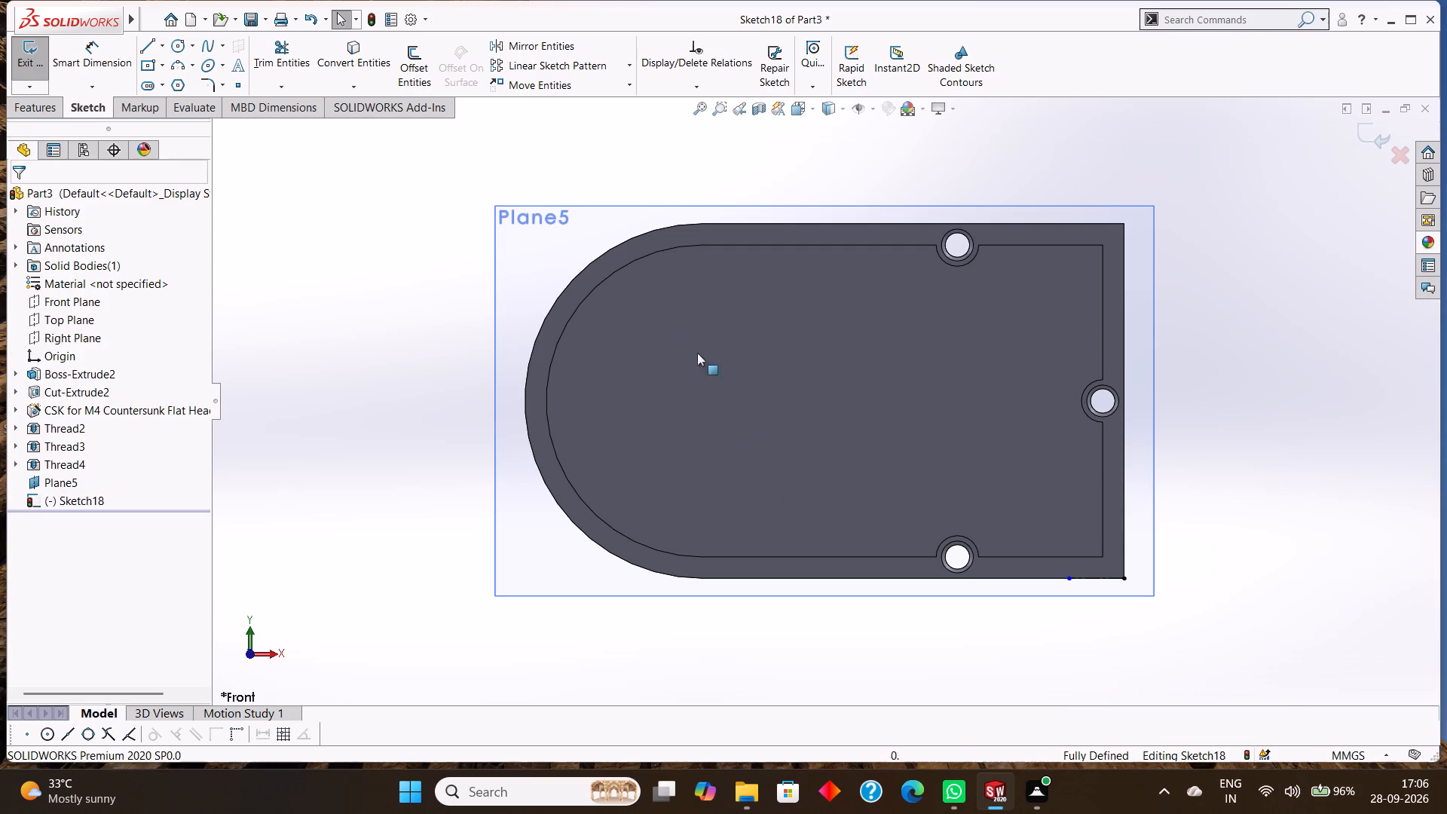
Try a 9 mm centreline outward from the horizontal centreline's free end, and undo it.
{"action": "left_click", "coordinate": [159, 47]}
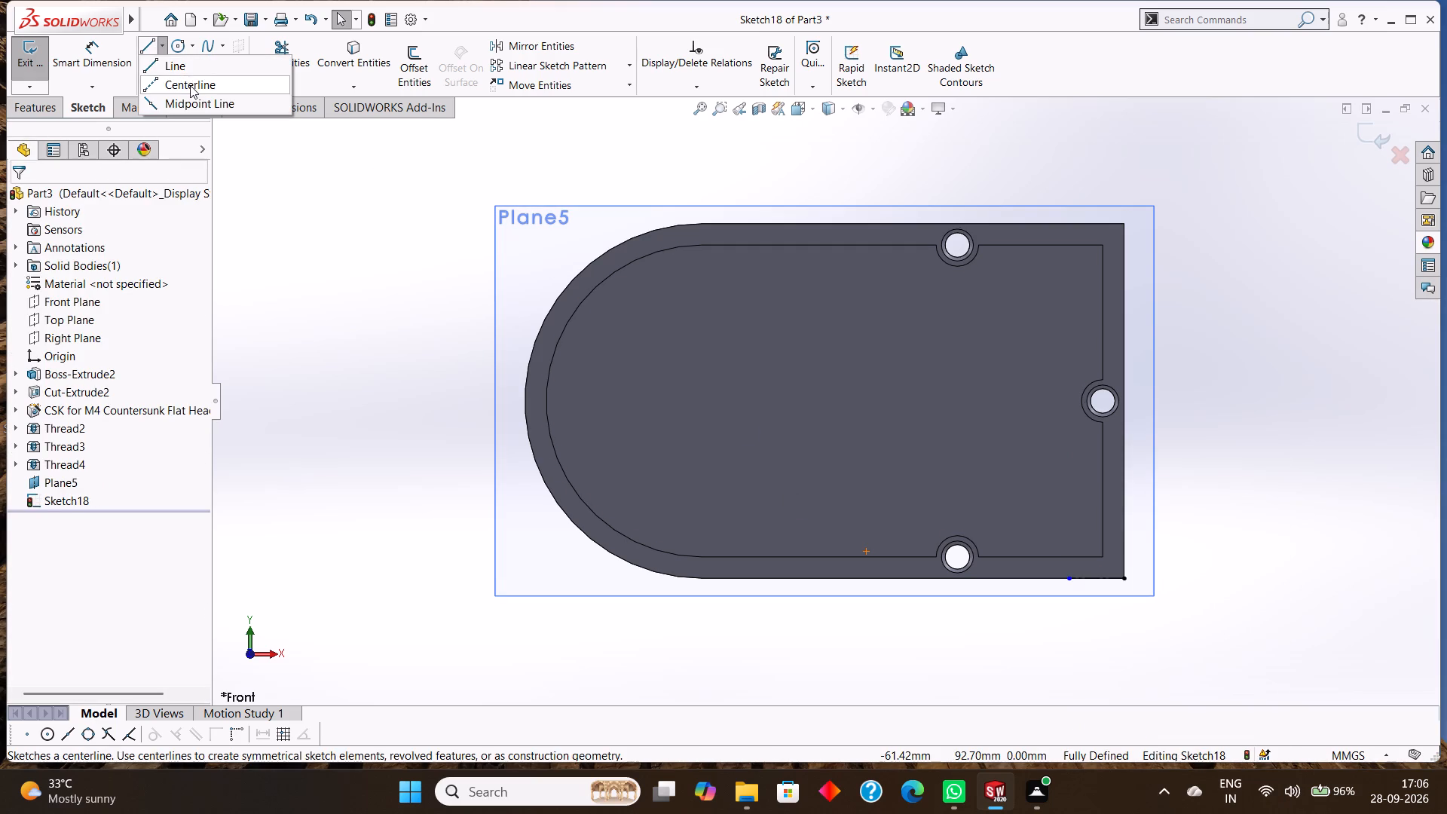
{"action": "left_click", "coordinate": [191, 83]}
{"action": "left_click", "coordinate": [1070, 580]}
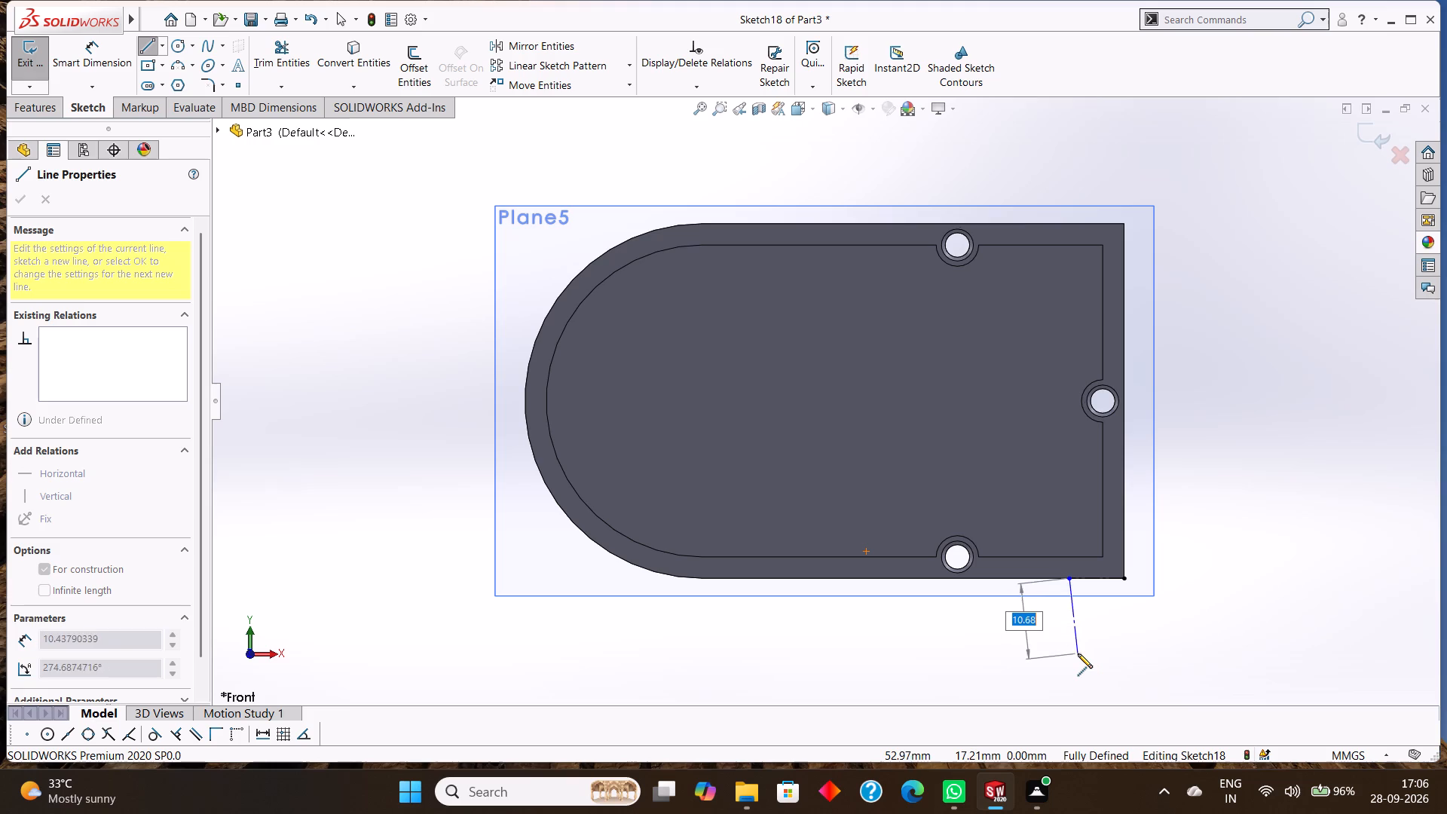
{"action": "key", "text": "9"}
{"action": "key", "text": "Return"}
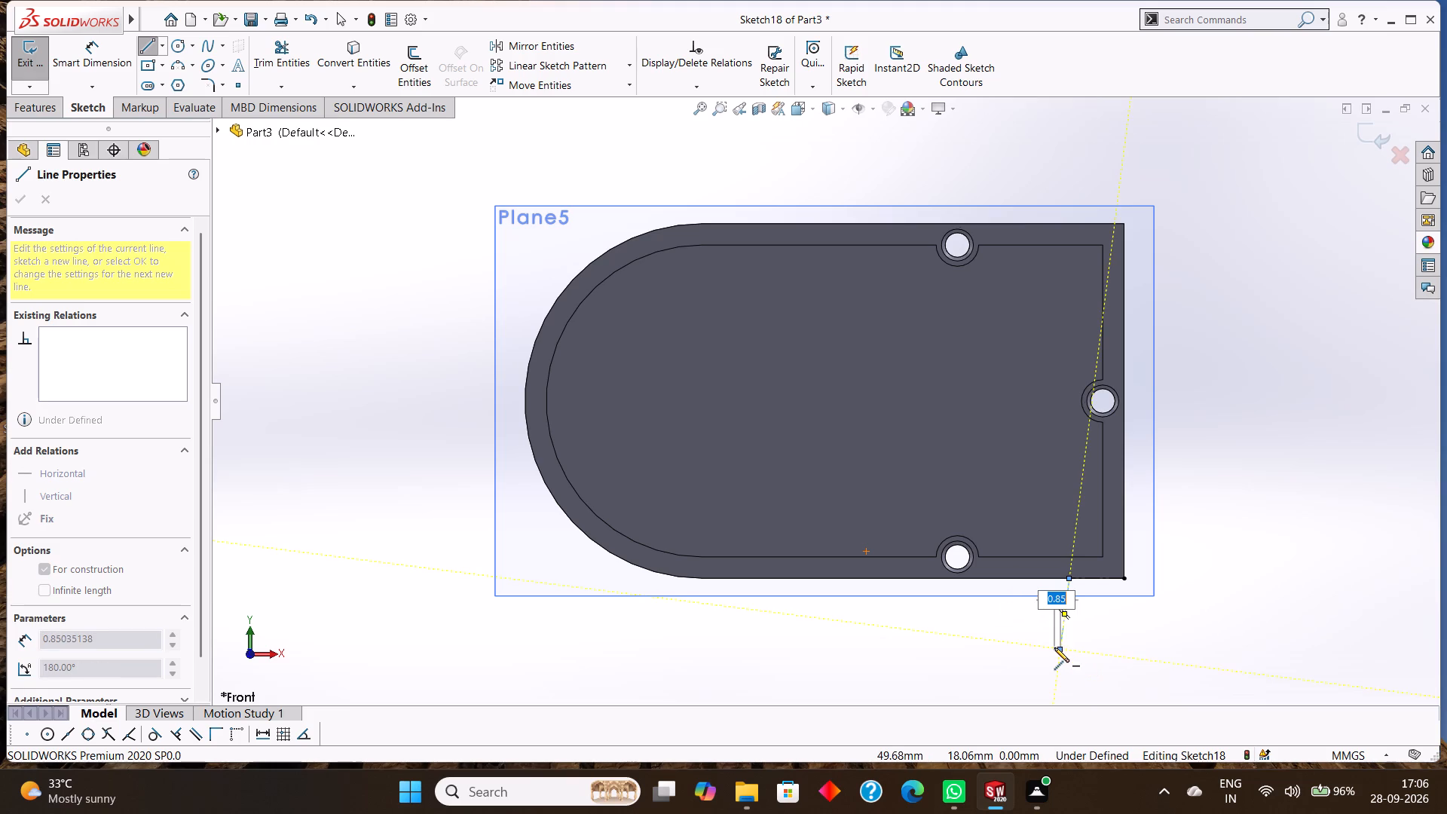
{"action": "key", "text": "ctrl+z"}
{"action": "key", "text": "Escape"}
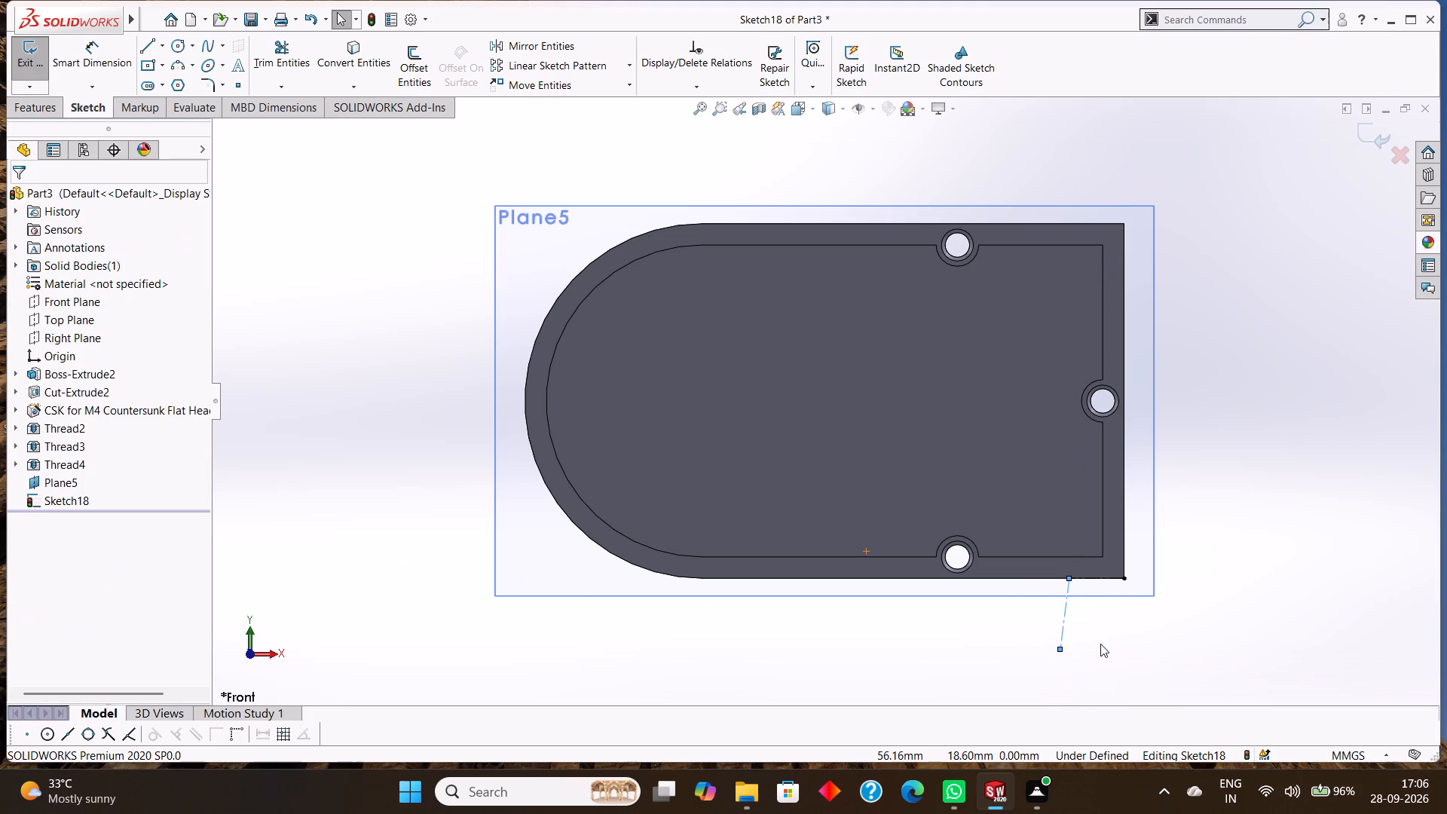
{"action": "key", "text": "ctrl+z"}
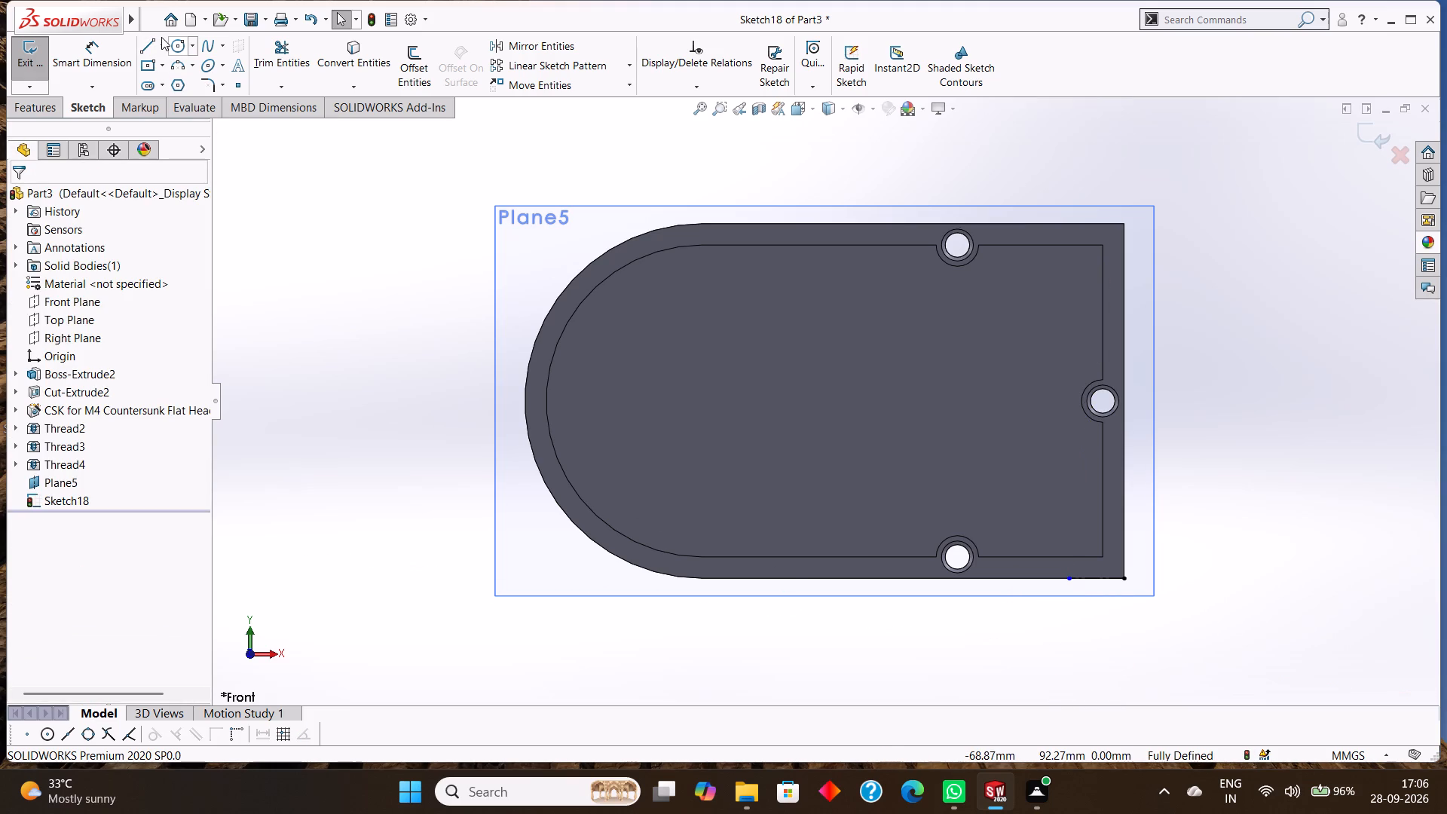
Draw a 9 mm vertical centreline outward from the body, starting at the horizontal centreline's free end.
{"action": "left_click", "coordinate": [161, 44]}
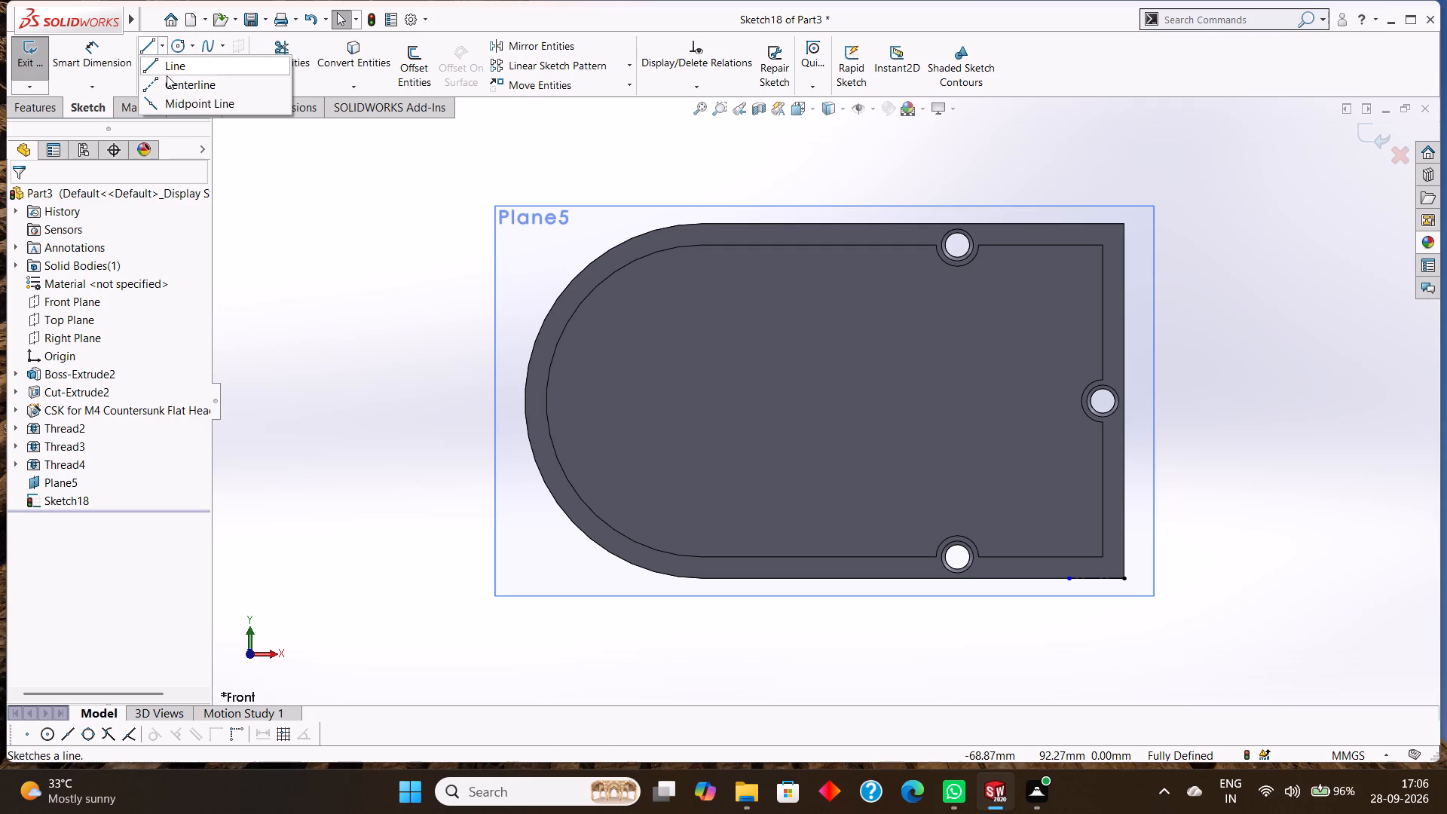
{"action": "left_click", "coordinate": [168, 79]}
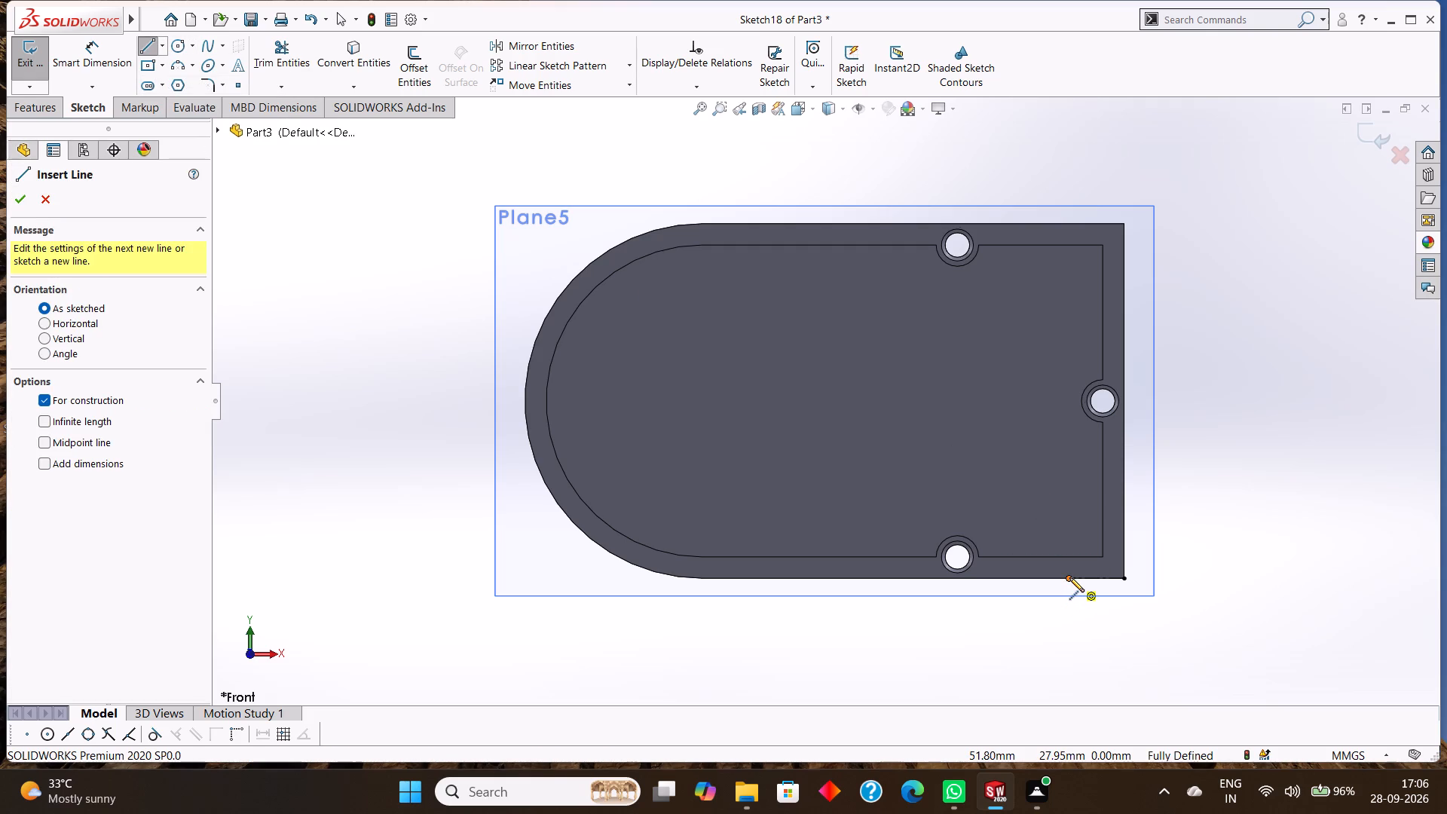
{"action": "left_click", "coordinate": [1069, 577]}
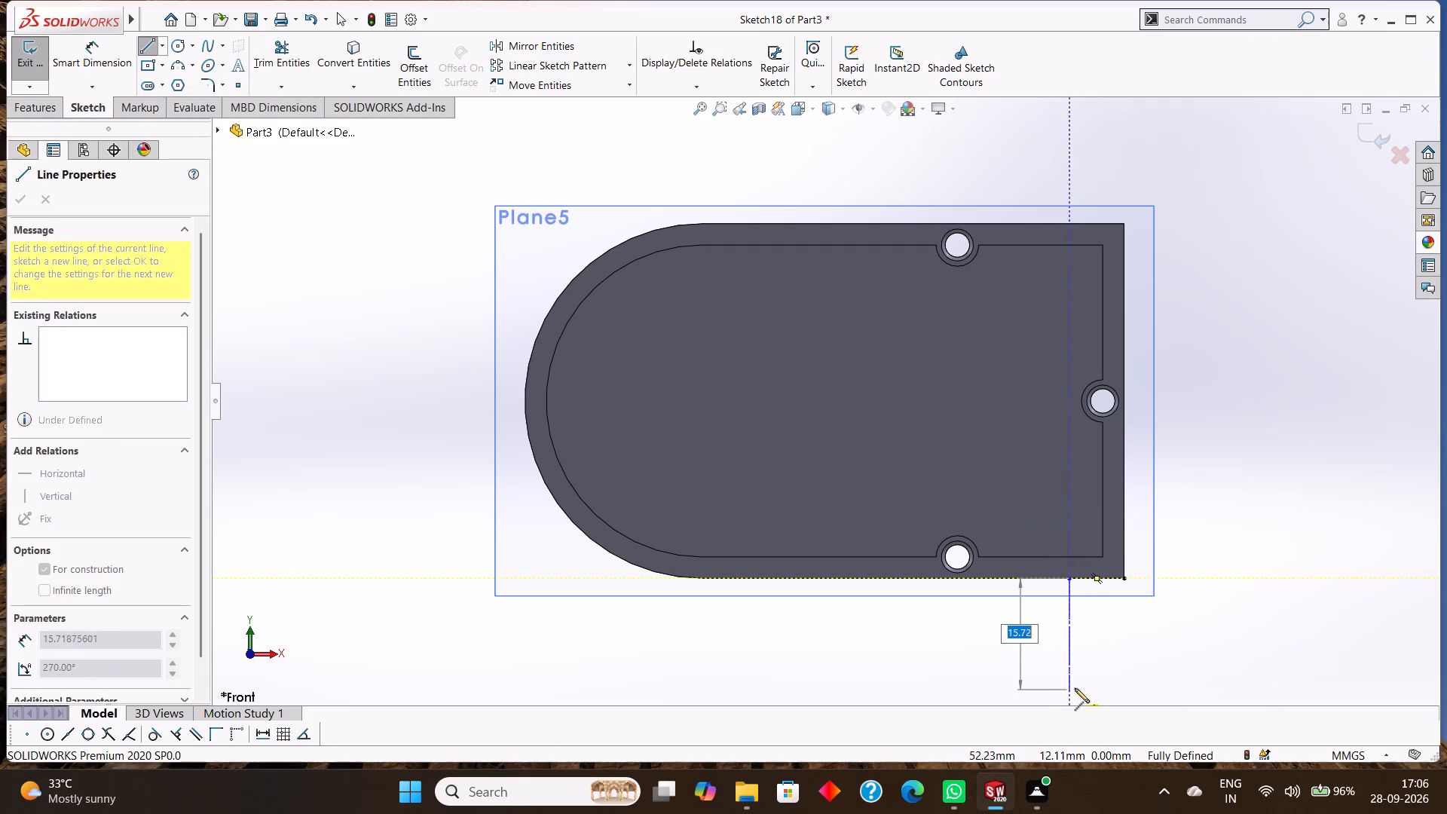
{"action": "key", "text": "9"}
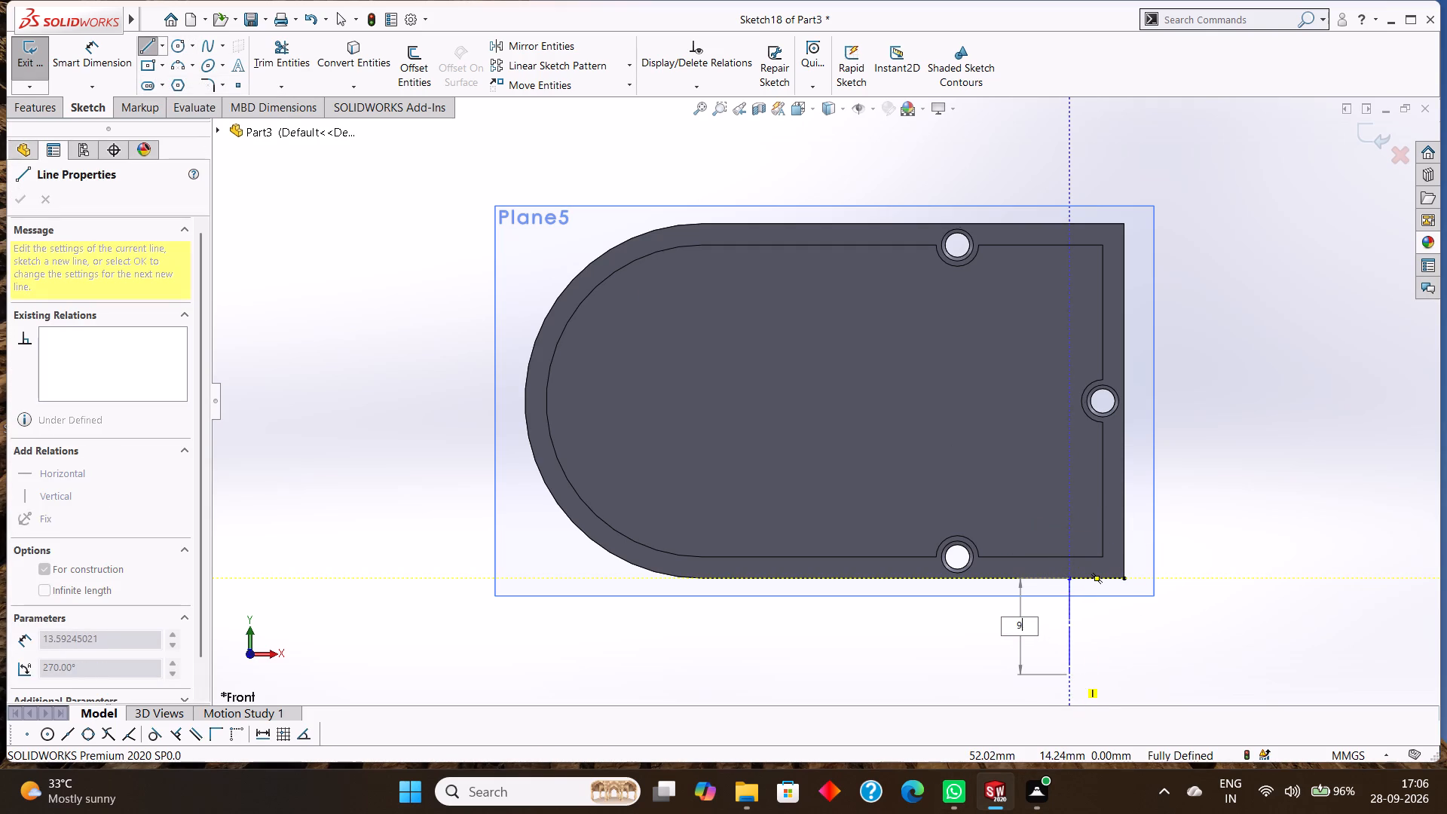
{"action": "key", "text": "Return"}
{"action": "right_click", "coordinate": [1136, 641]}
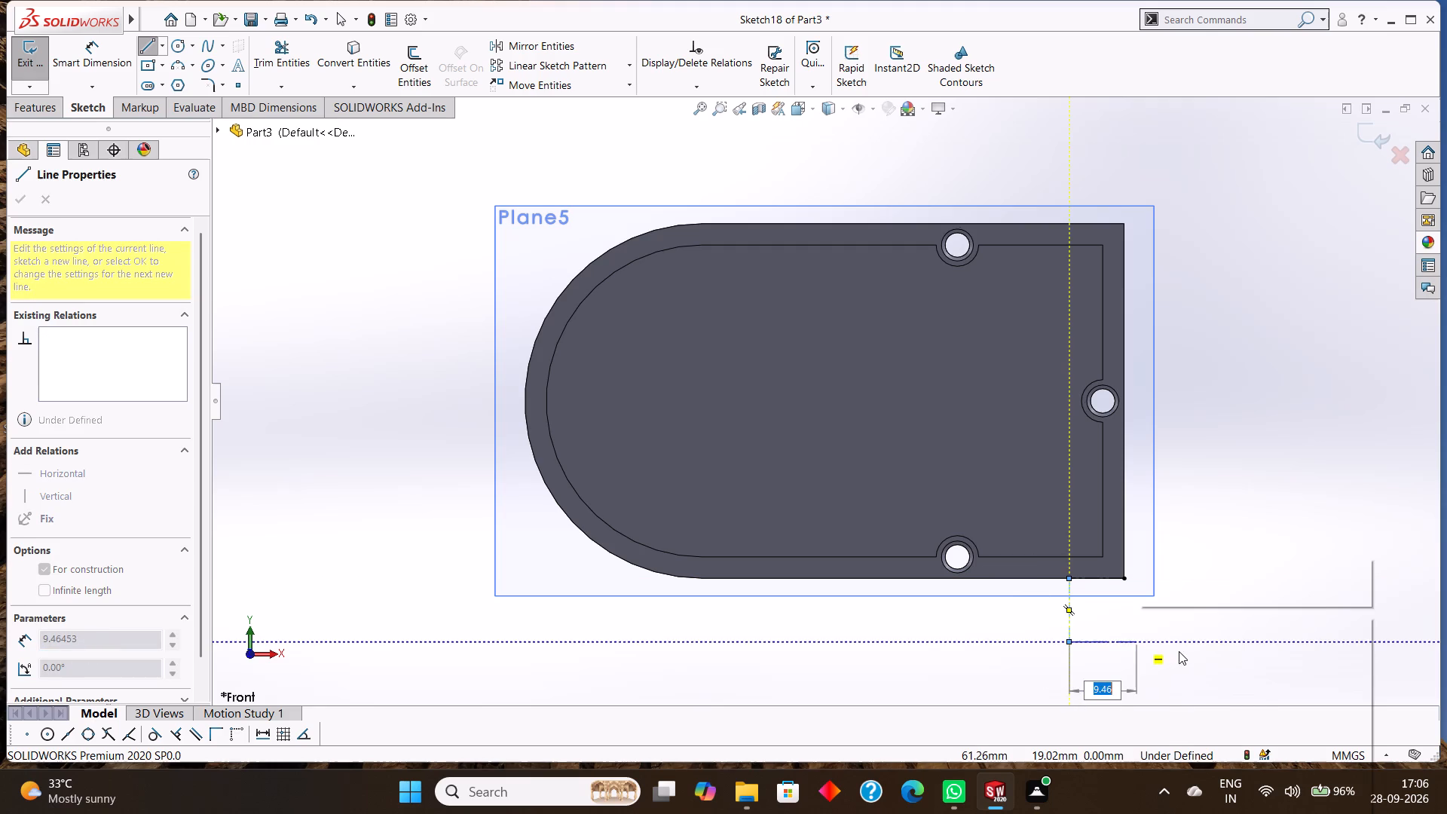
{"action": "left_click", "coordinate": [1190, 761]}
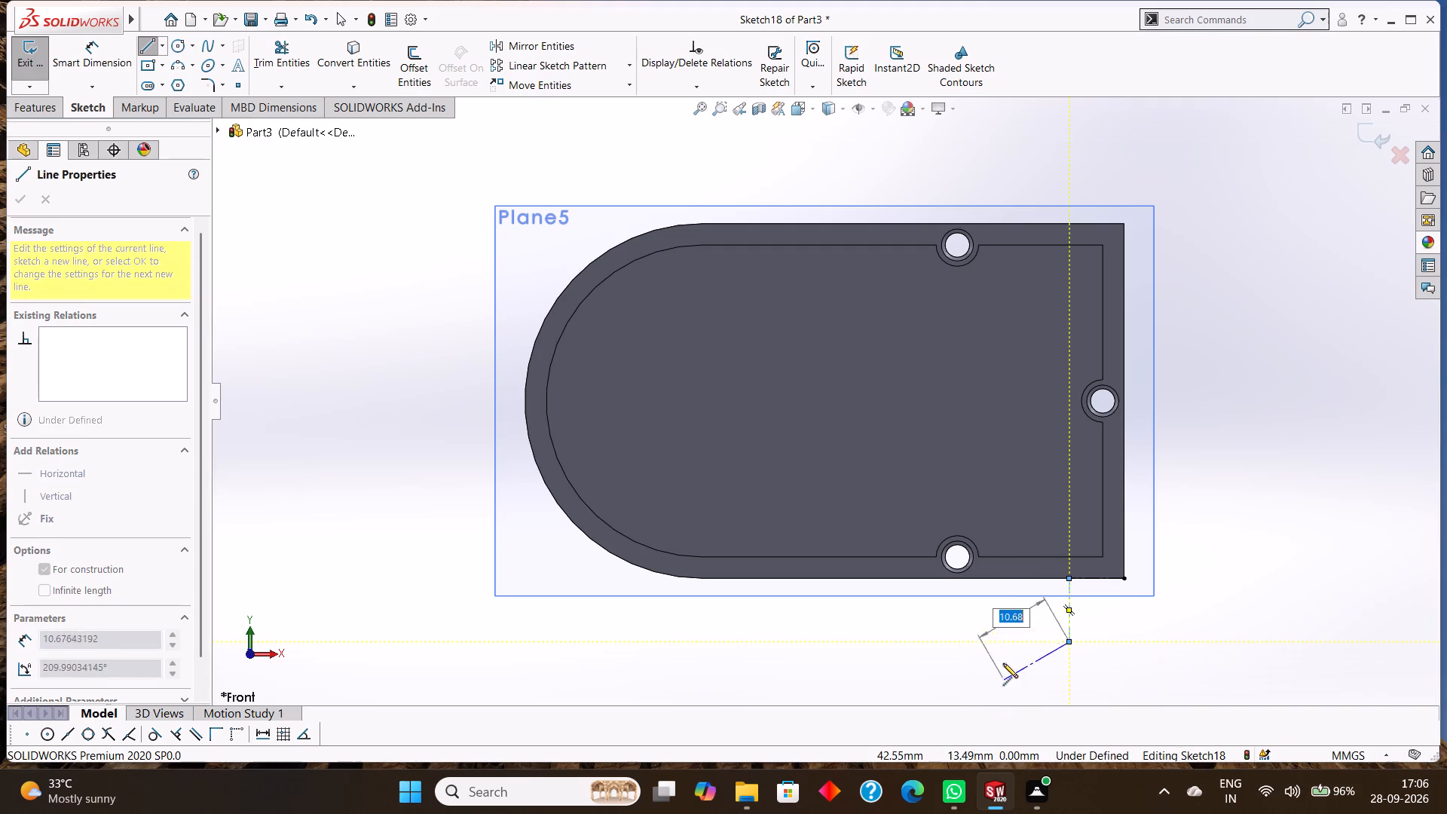
{"action": "right_click", "coordinate": [999, 649]}
{"action": "left_click", "coordinate": [1039, 629]}
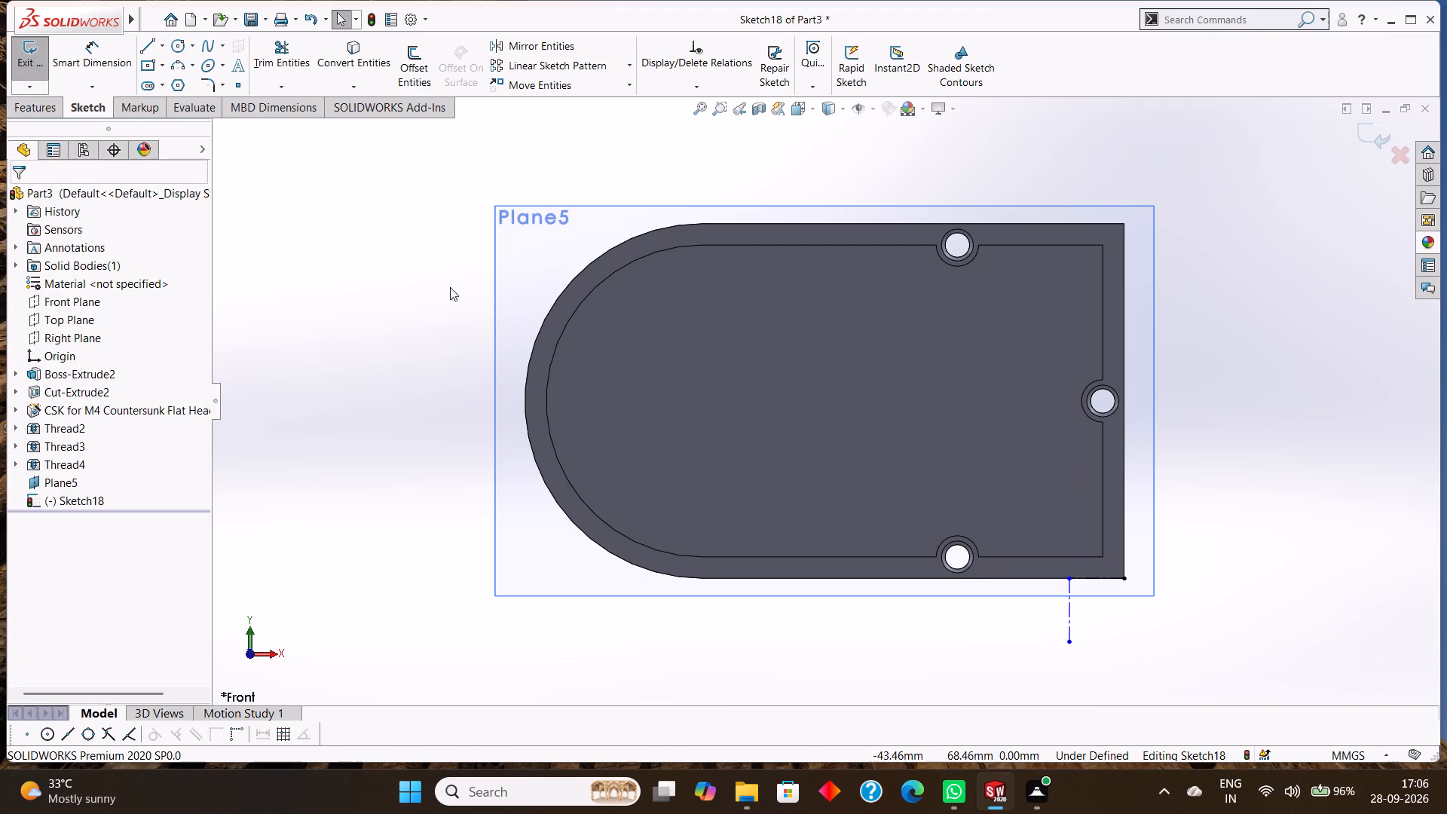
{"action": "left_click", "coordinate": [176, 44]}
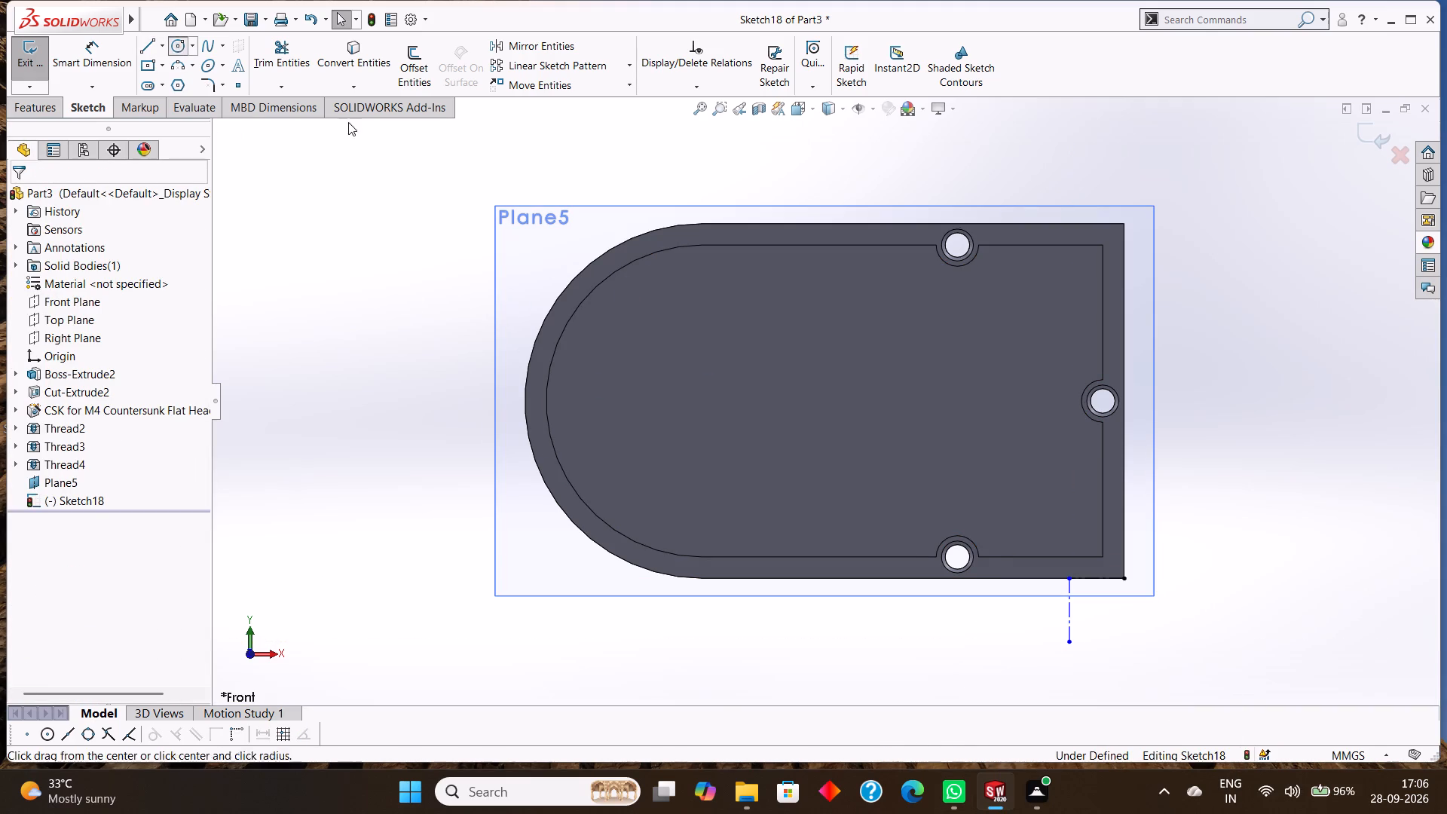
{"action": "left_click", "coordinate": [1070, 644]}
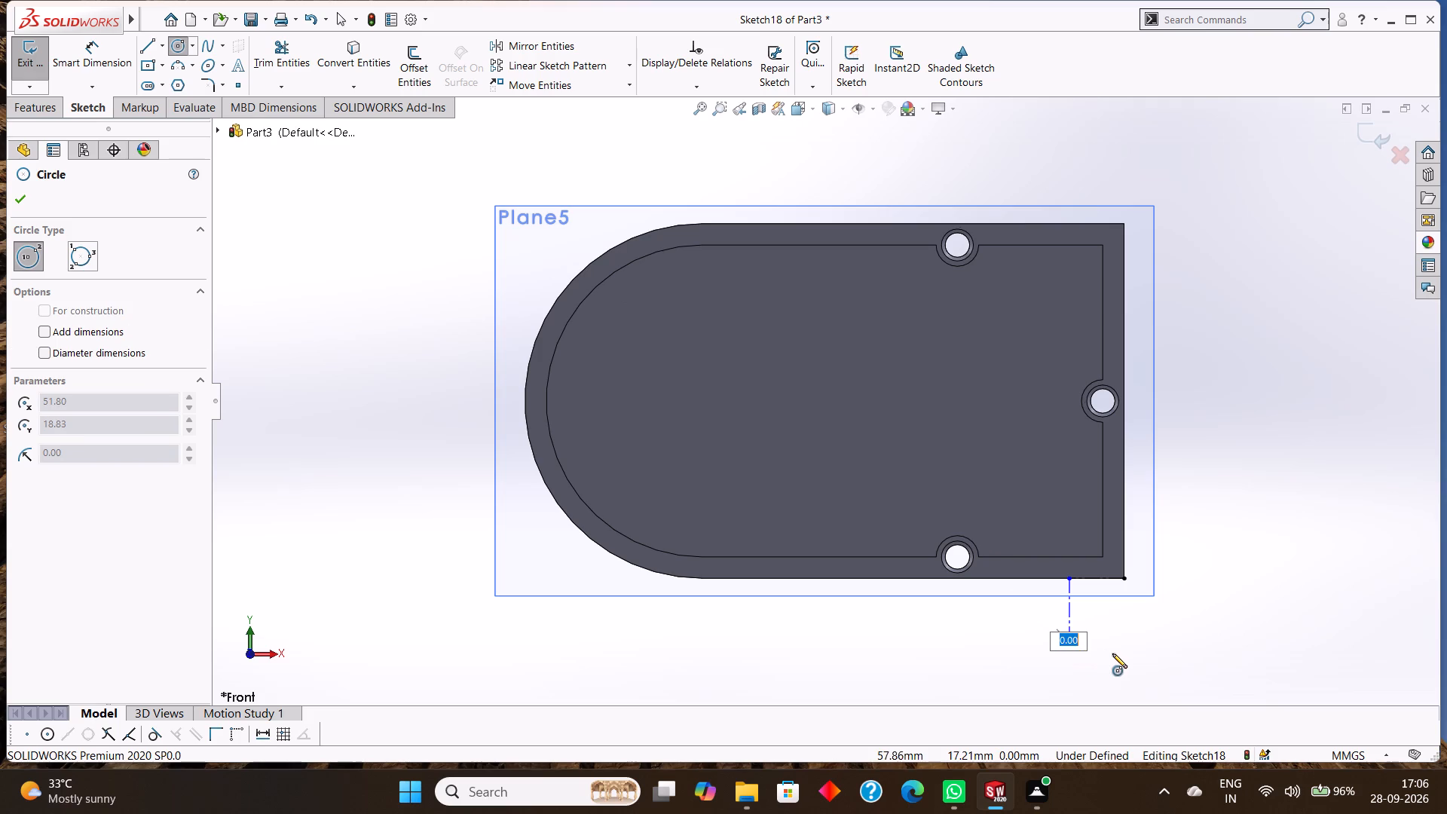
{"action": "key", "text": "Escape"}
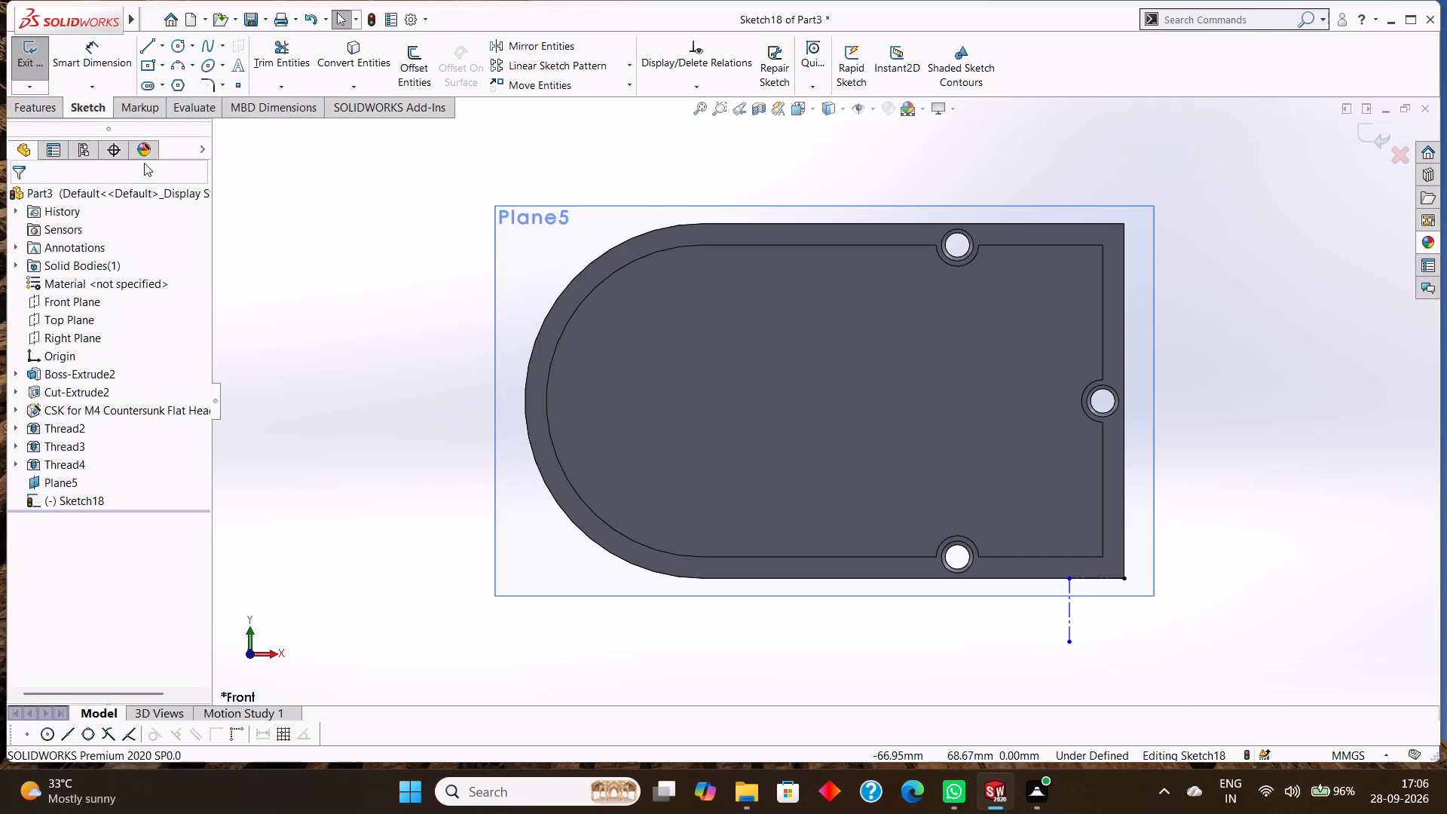
Sketch a circle of 7 mm radius centred on the outer end of the 9 mm vertical centreline.
{"action": "left_click", "coordinate": [176, 44]}
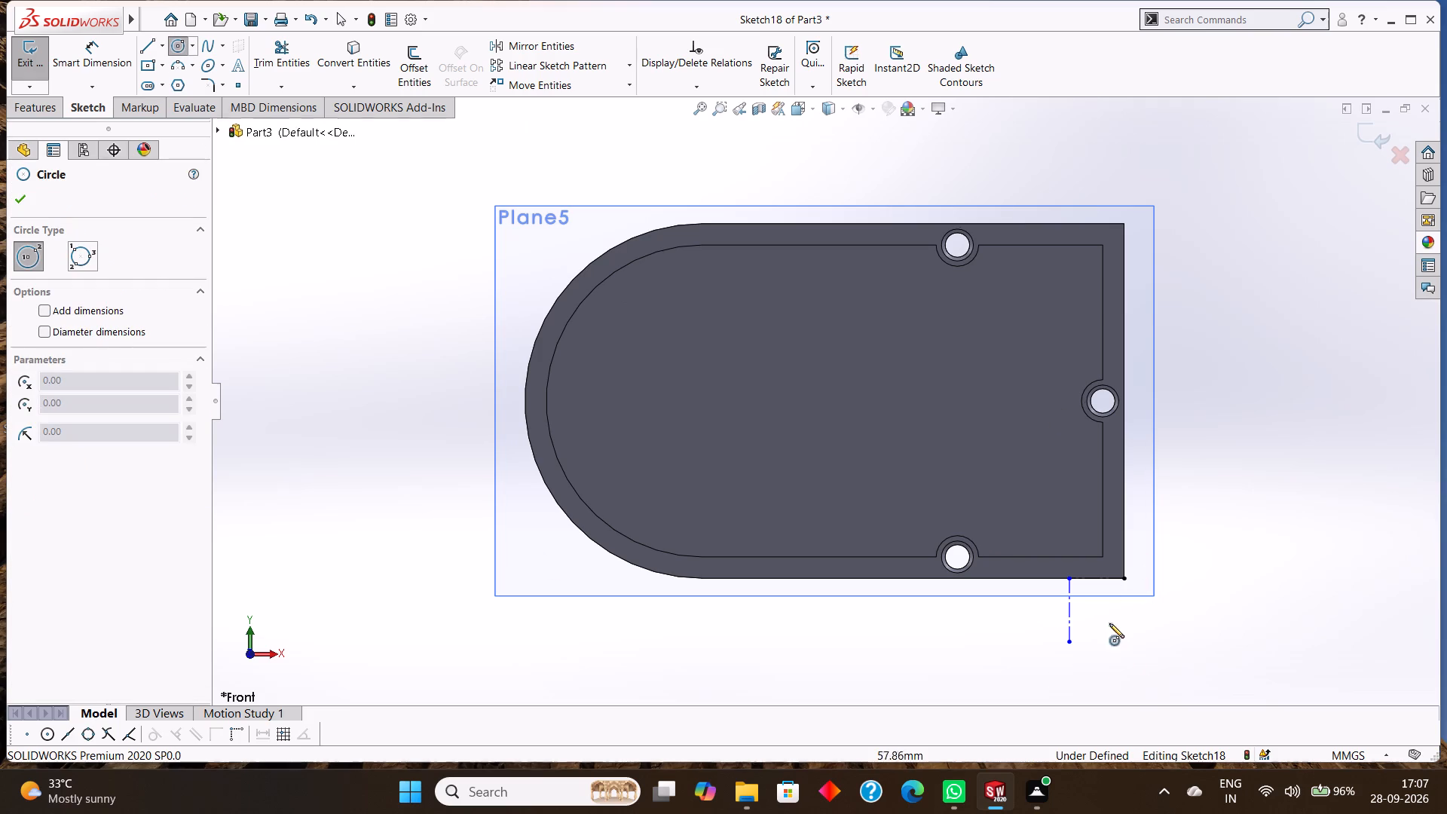
{"action": "left_click", "coordinate": [1069, 643]}
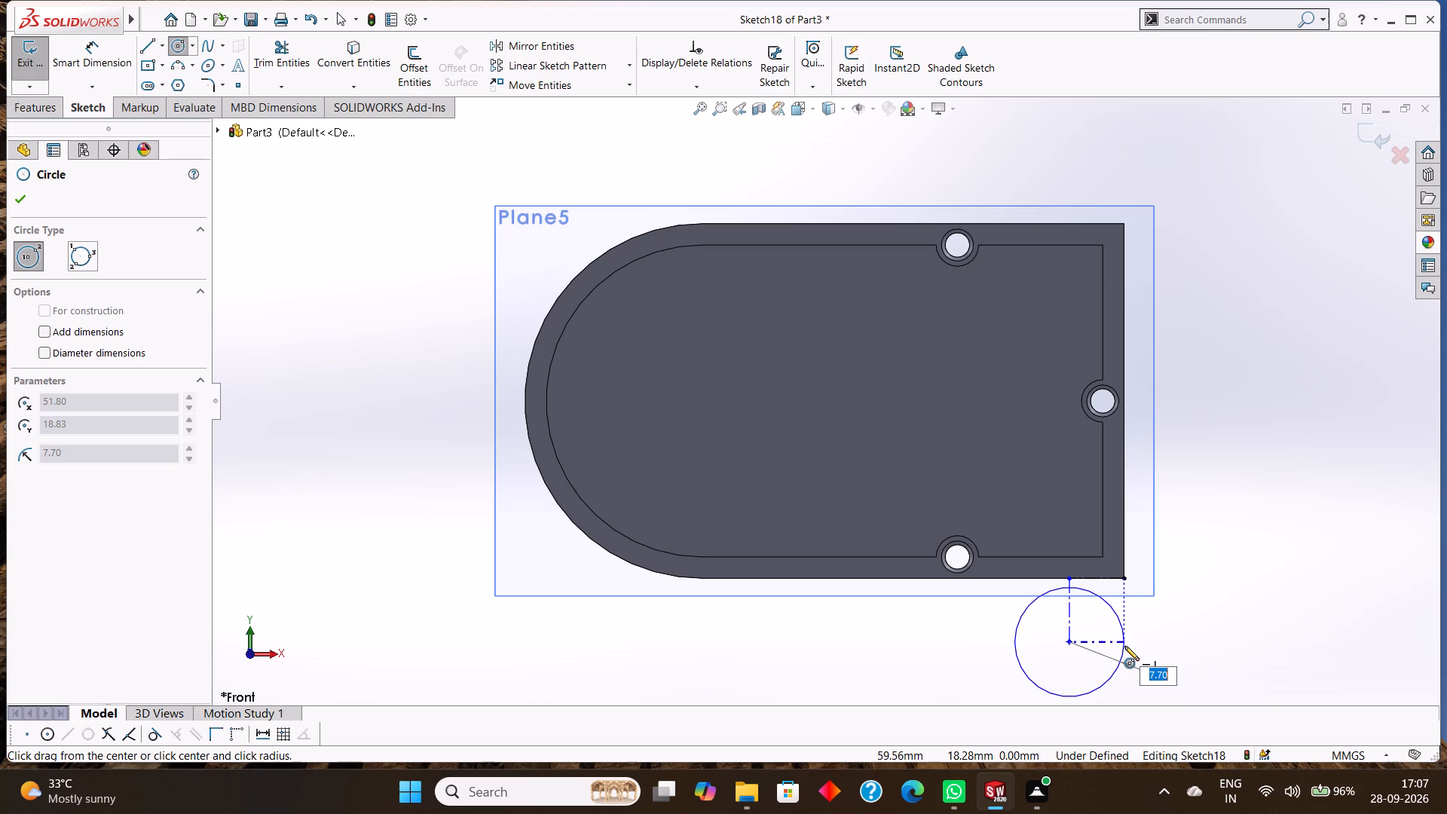
{"action": "key", "text": "7"}
{"action": "key", "text": "Return"}
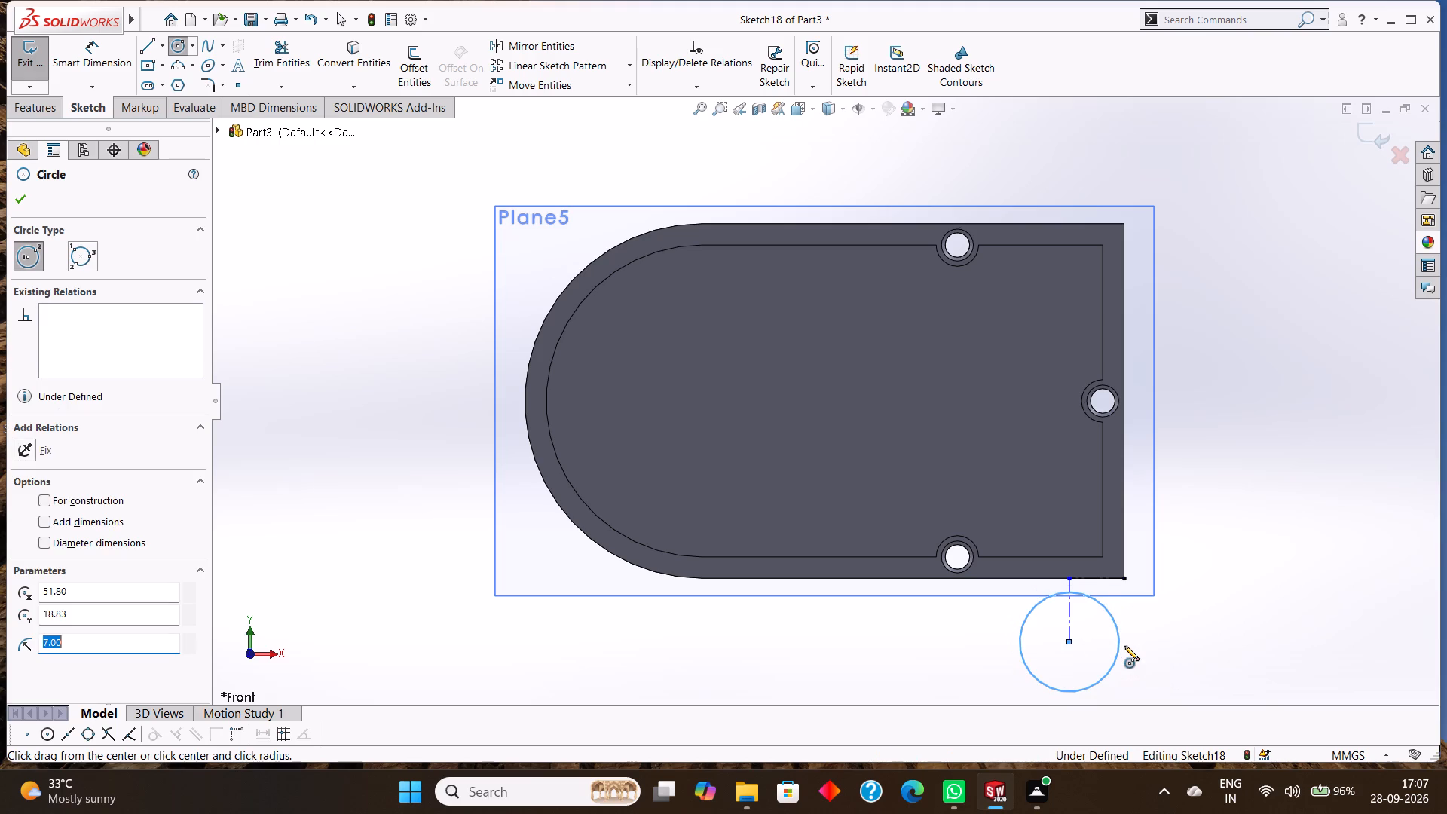
{"action": "left_click", "coordinate": [1124, 578]}
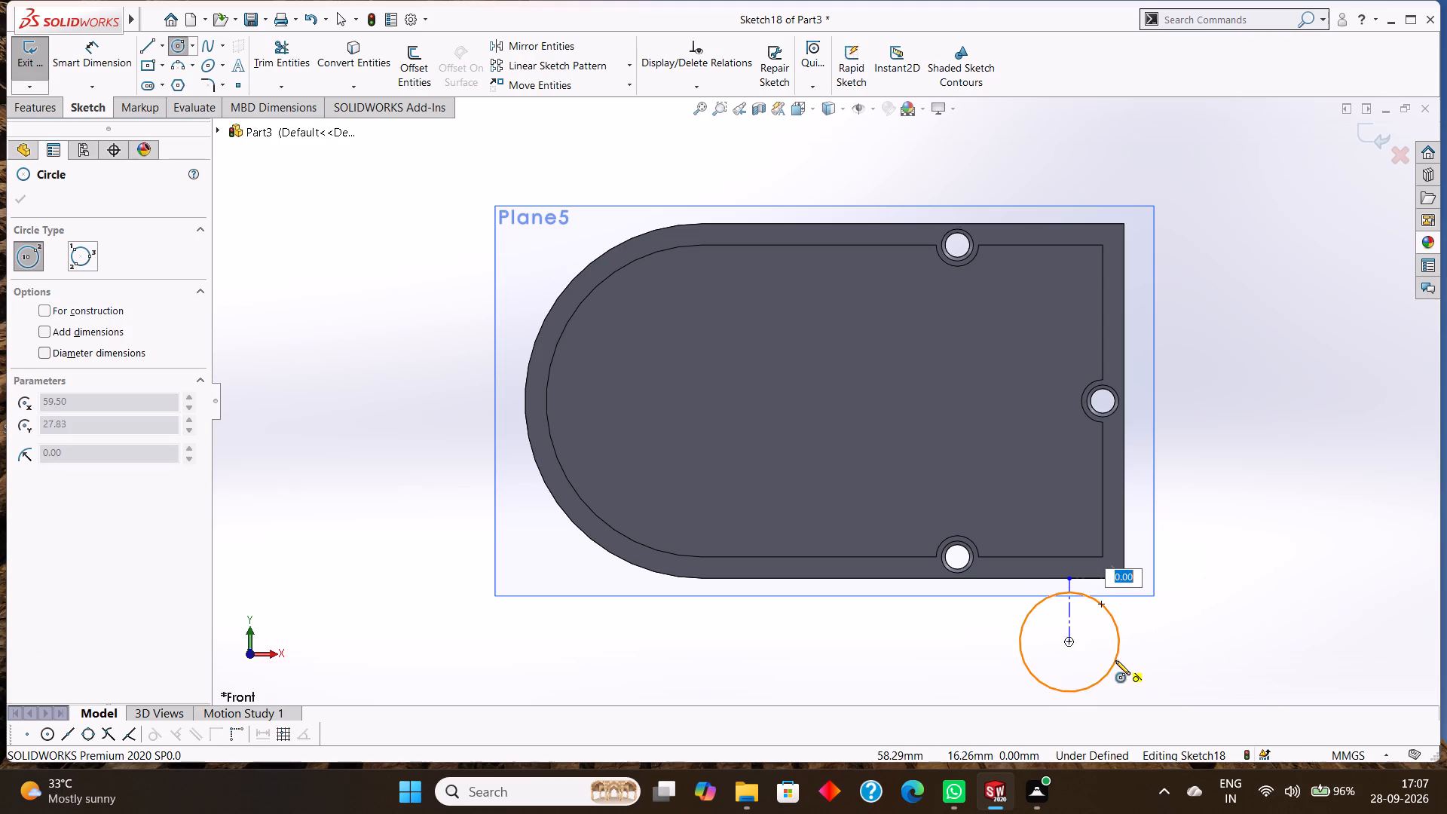
{"action": "key", "text": "Escape"}
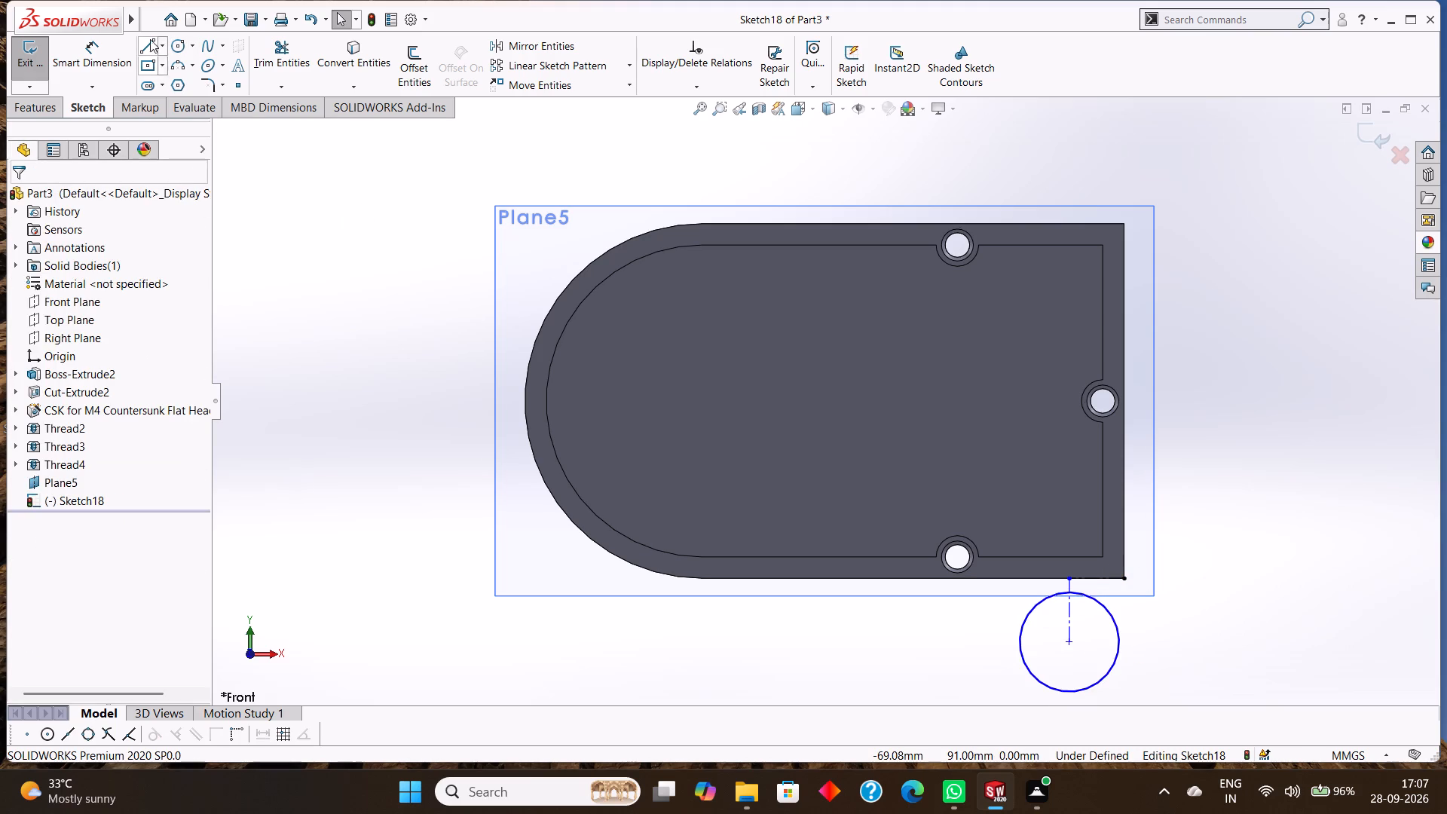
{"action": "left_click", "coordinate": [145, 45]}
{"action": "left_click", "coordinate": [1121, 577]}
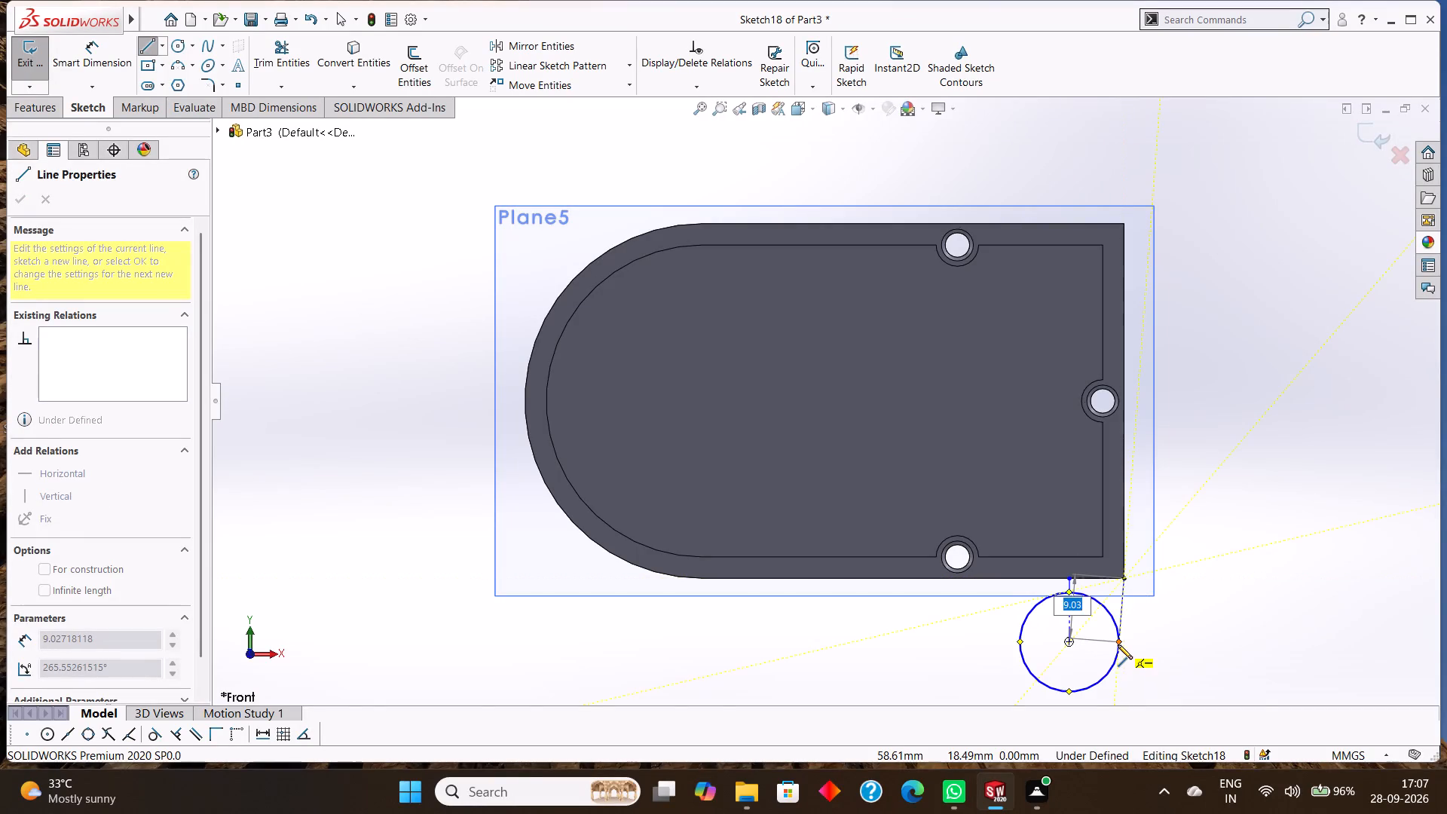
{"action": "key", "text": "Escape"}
Undo the 7 mm radius circle and the 9 mm vertical centreline.
{"action": "key", "text": "ctrl+z"}
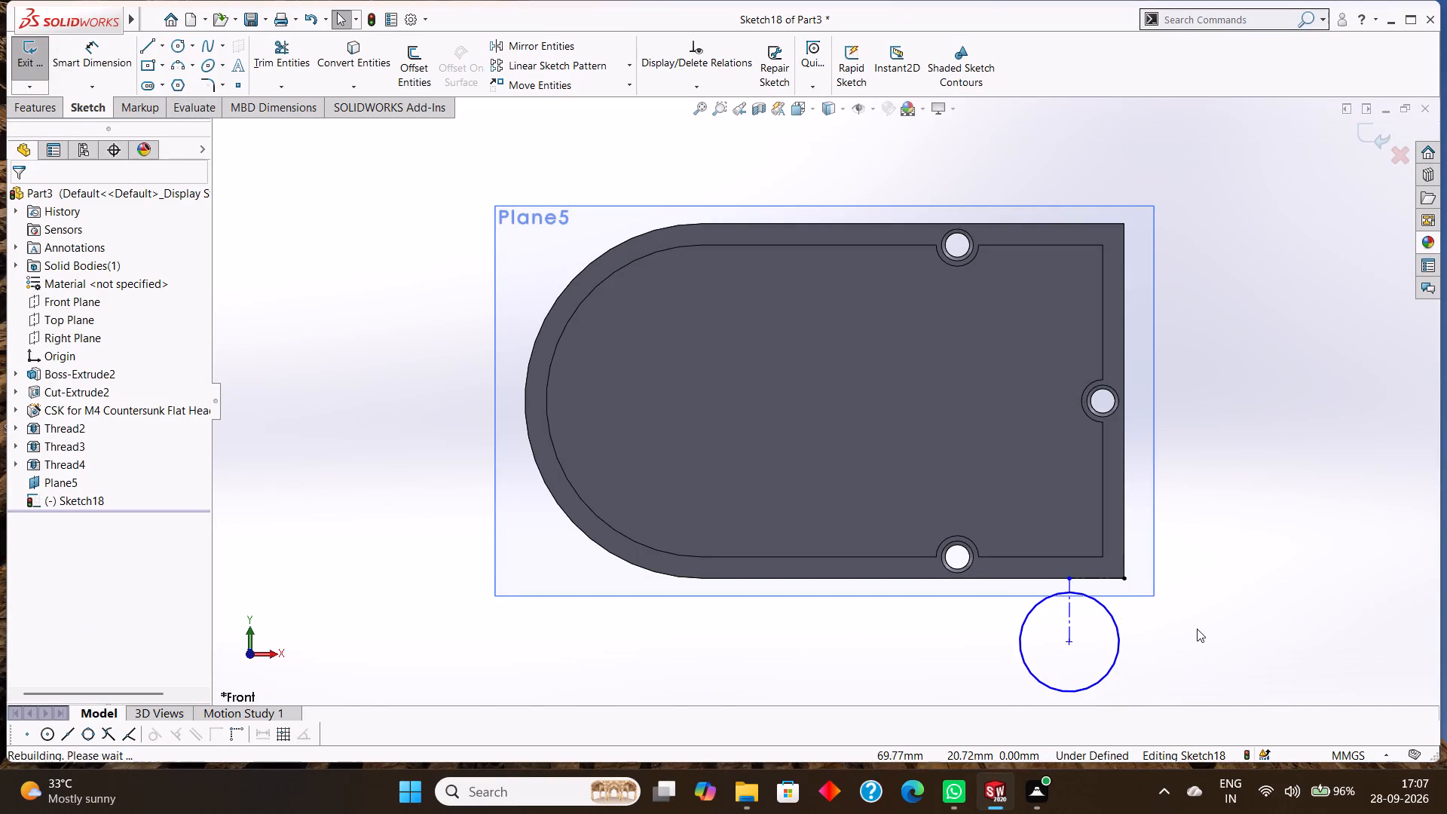
{"action": "key", "text": "ctrl+z"}
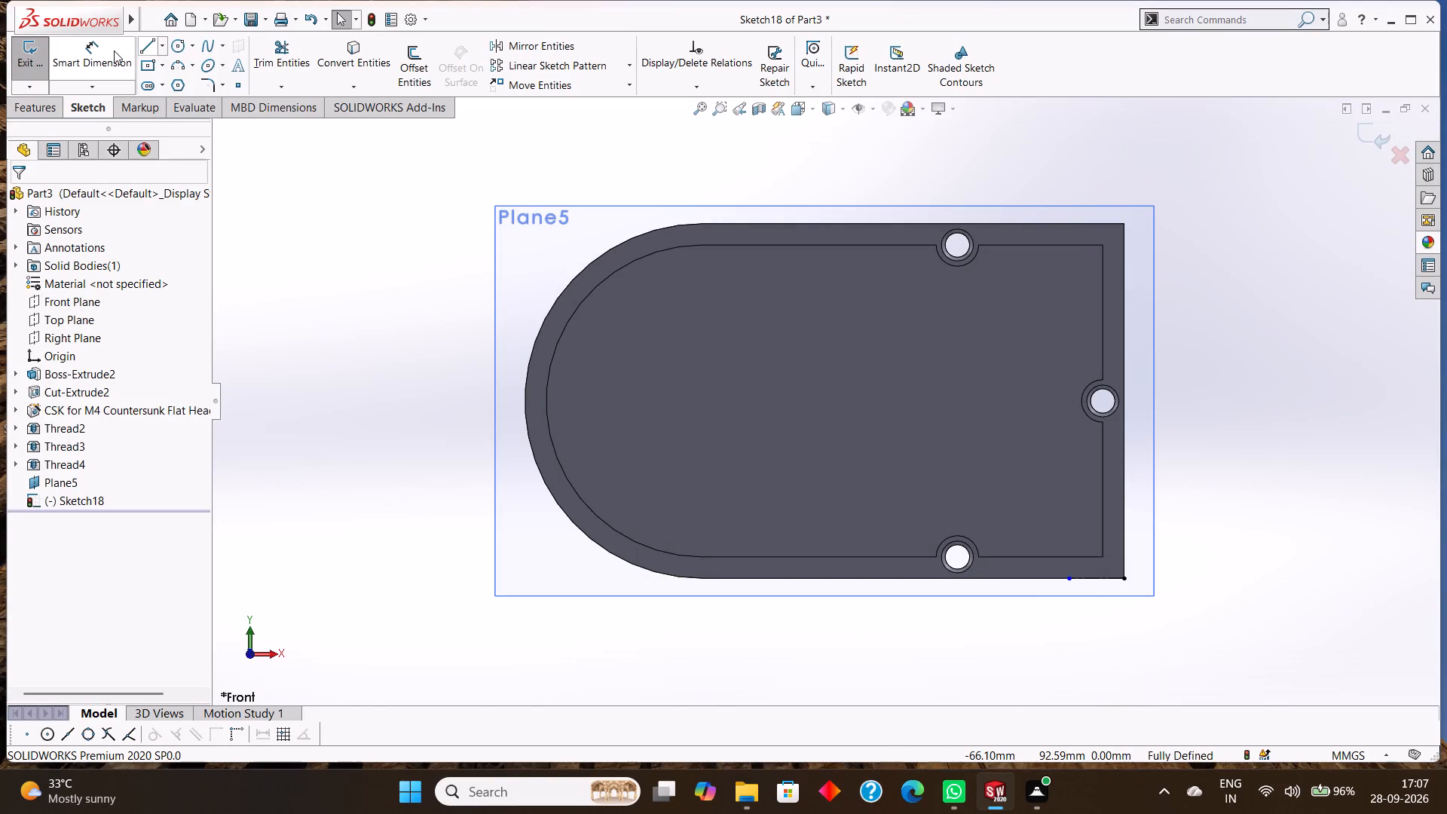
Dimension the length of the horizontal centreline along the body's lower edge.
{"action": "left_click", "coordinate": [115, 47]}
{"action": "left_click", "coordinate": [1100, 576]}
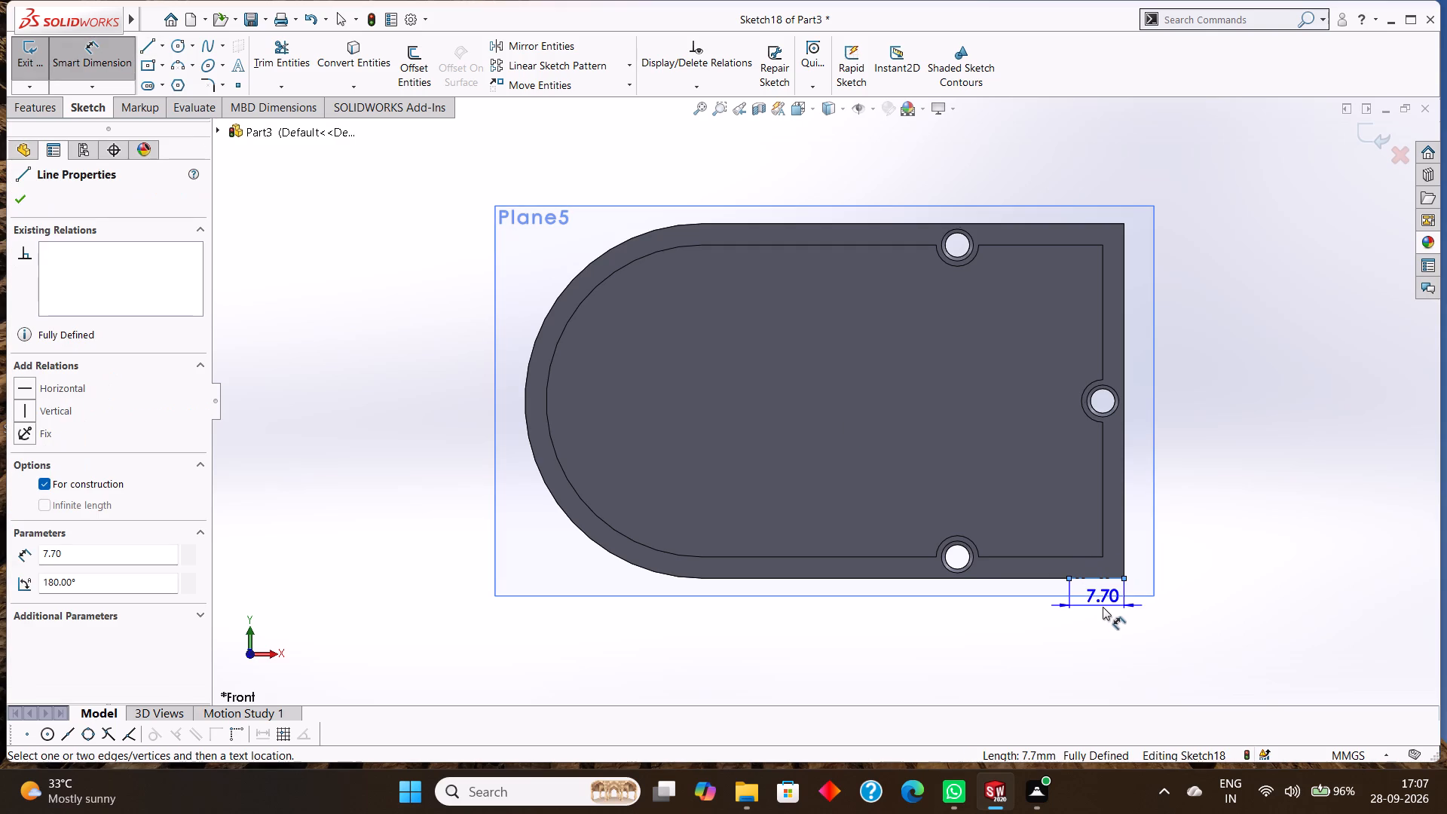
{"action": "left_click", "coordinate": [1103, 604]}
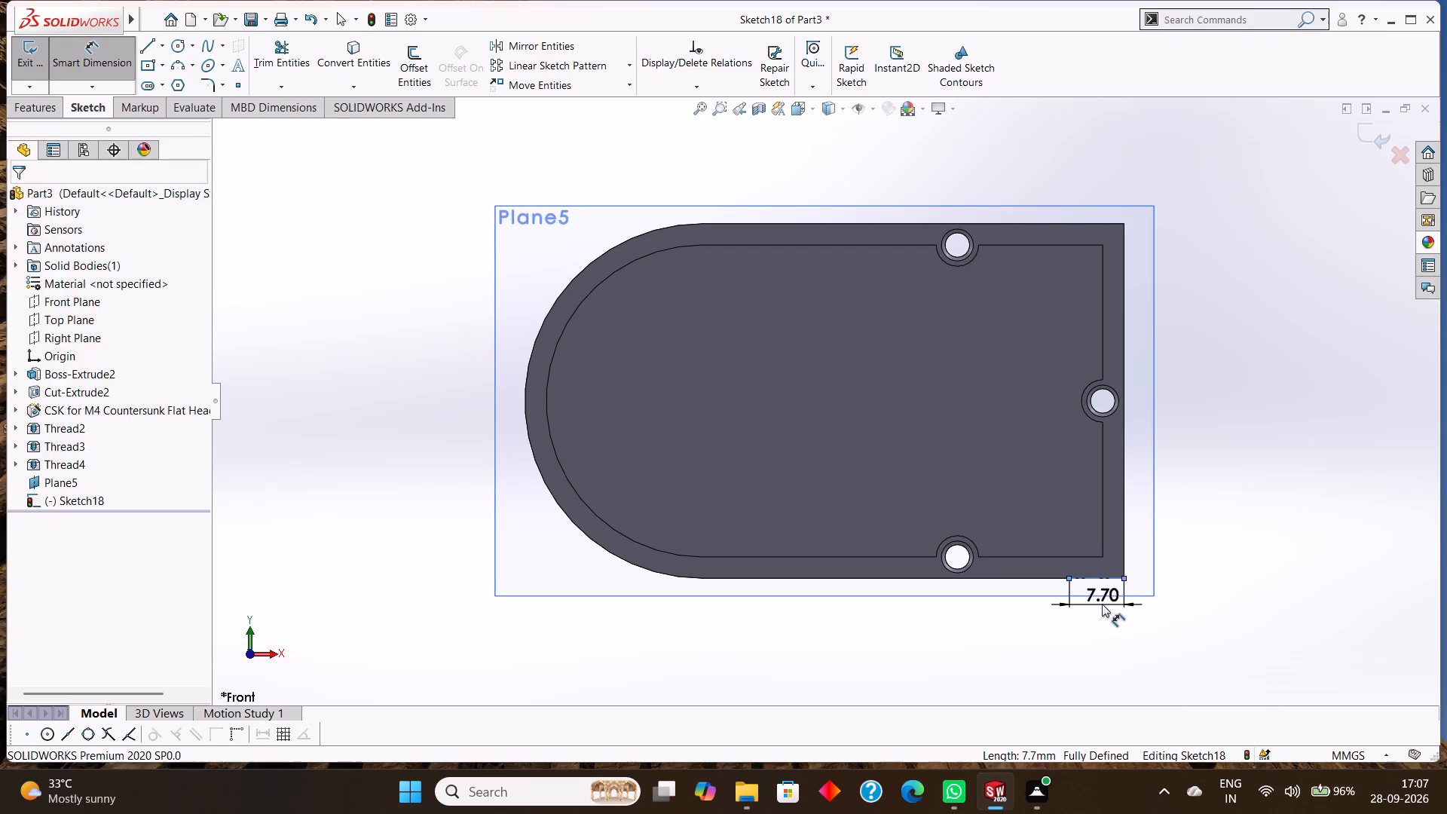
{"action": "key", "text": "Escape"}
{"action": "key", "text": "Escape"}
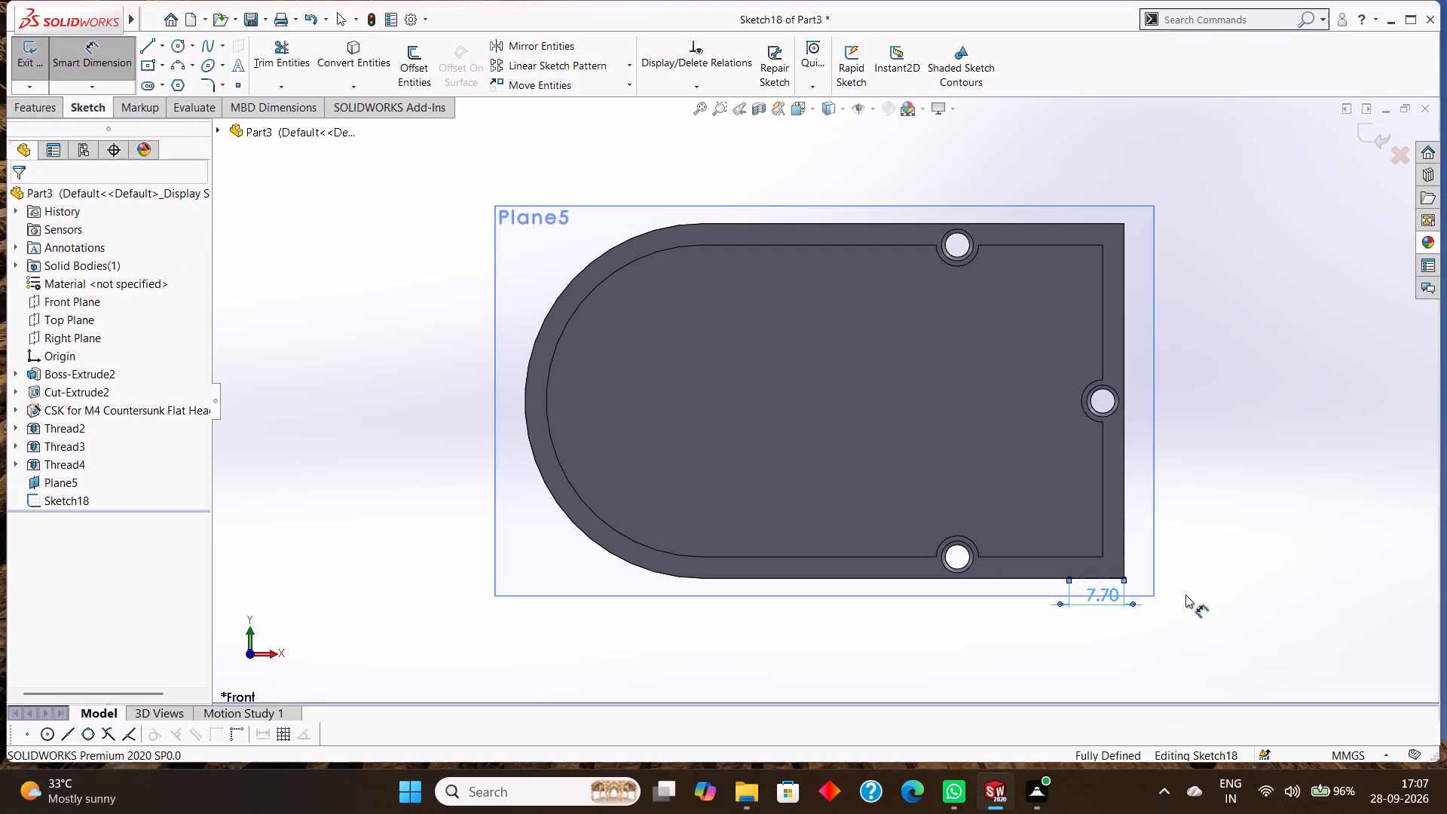
Undo the length dimension and the horizontal centreline on the body's lower edge.
{"action": "key", "text": "ctrl+z"}
{"action": "key", "text": "ctrl+z"}
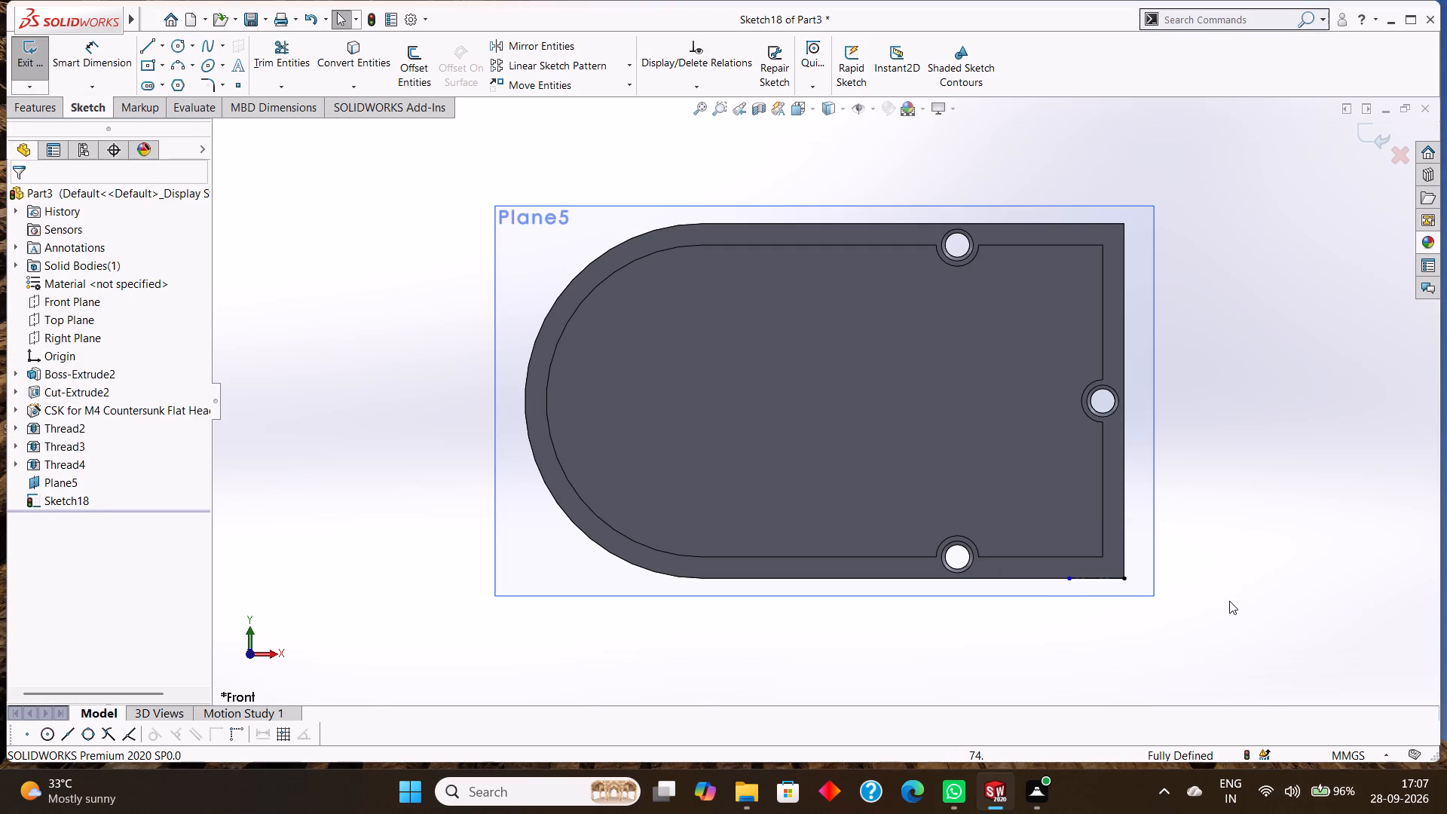
{"action": "key", "text": "ctrl+z"}
{"action": "key", "text": "ctrl+z"}
{"action": "key", "text": "ctrl+z"}
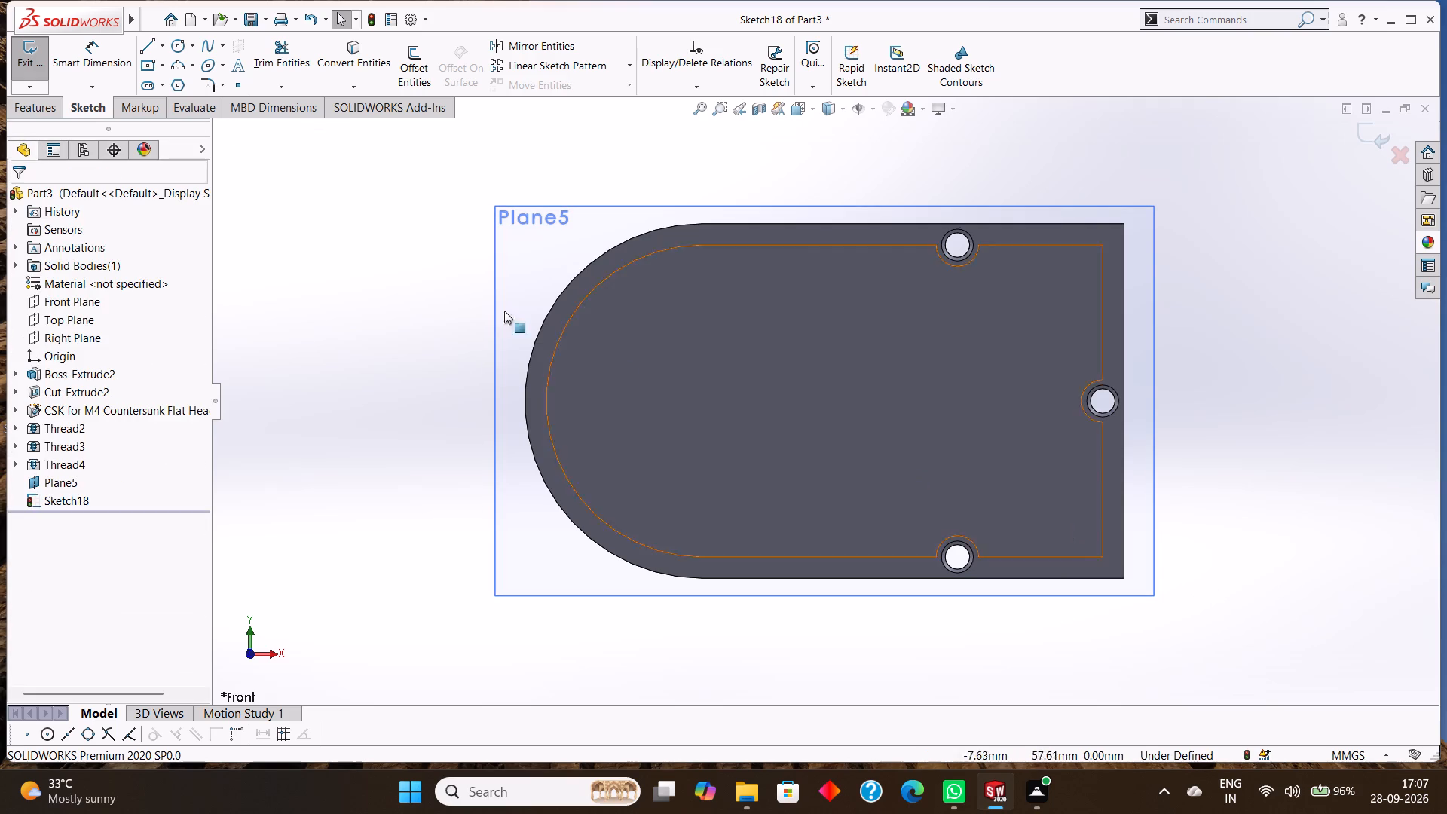
Draw a 7 mm centreline along the lower edge from the straight end's corner, continuing with a 9 mm vertical centreline outward from the body.
{"action": "left_click", "coordinate": [164, 44]}
{"action": "left_click", "coordinate": [175, 83]}
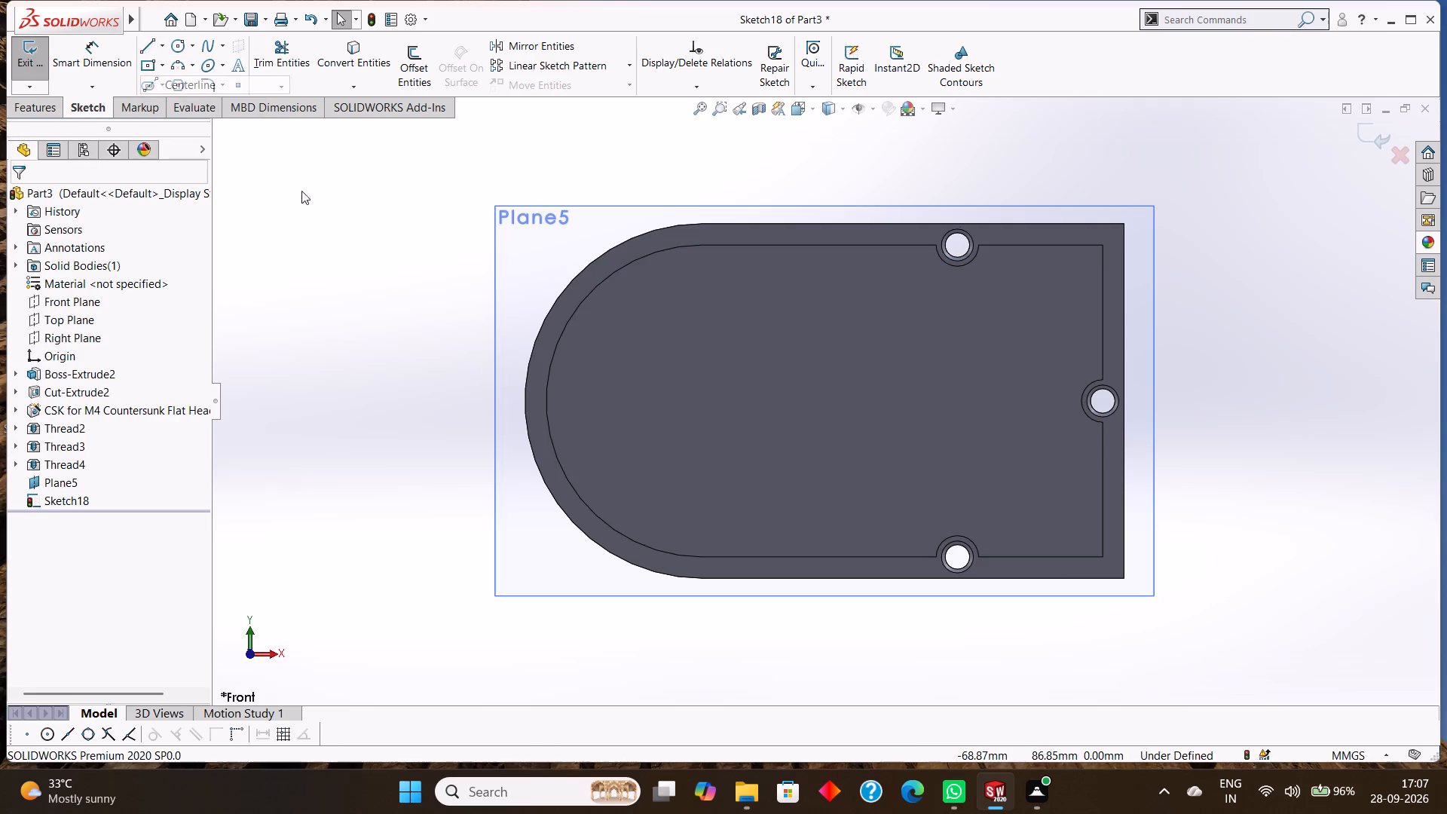
{"action": "left_click", "coordinate": [1123, 578]}
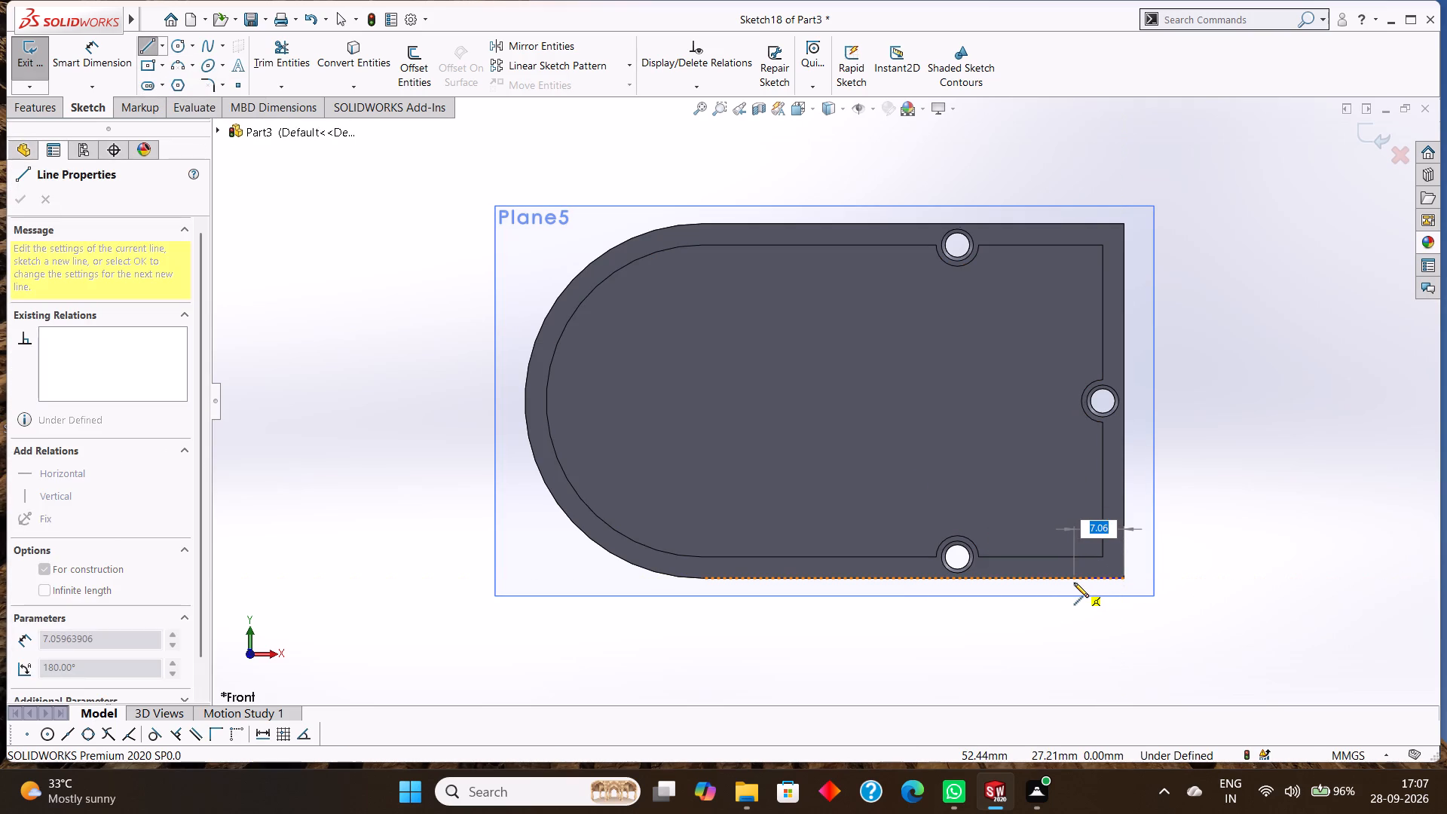
{"action": "key", "text": "7"}
{"action": "key", "text": "Return"}
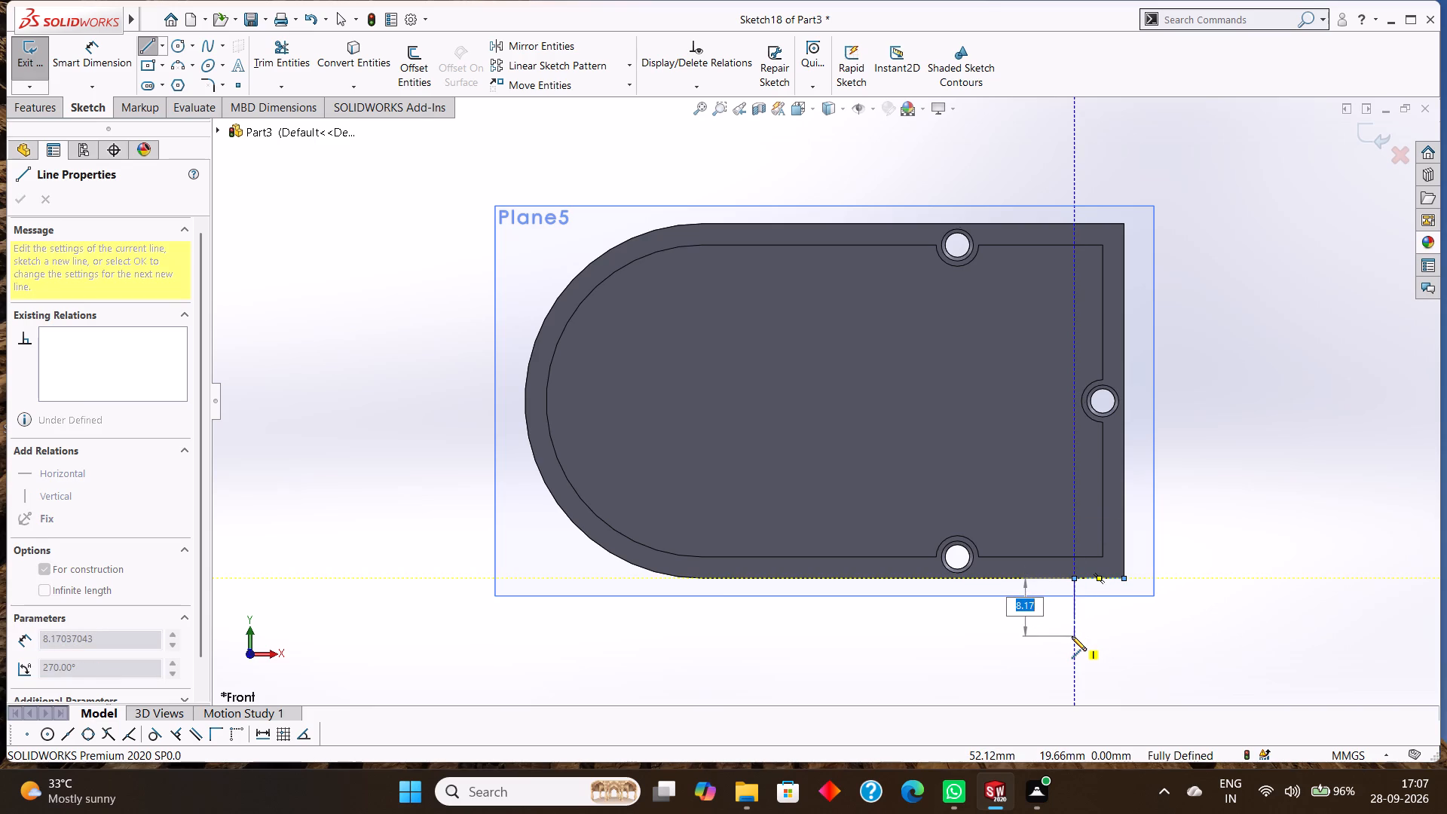
{"action": "key", "text": "BackSpace"}
{"action": "key", "text": "9"}
{"action": "key", "text": "Return"}
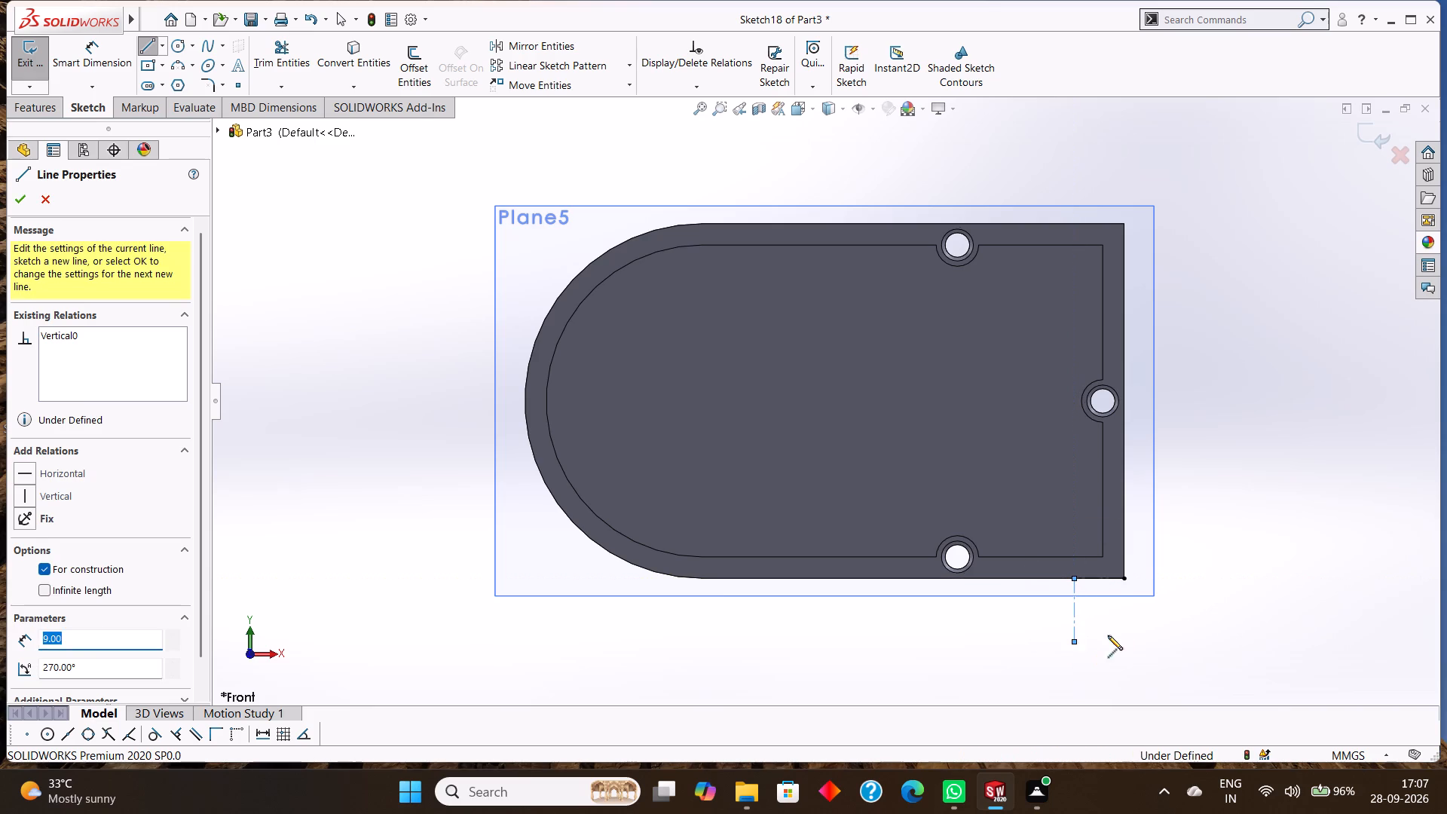
{"action": "right_click", "coordinate": [1121, 626]}
{"action": "left_click", "coordinate": [1154, 623]}
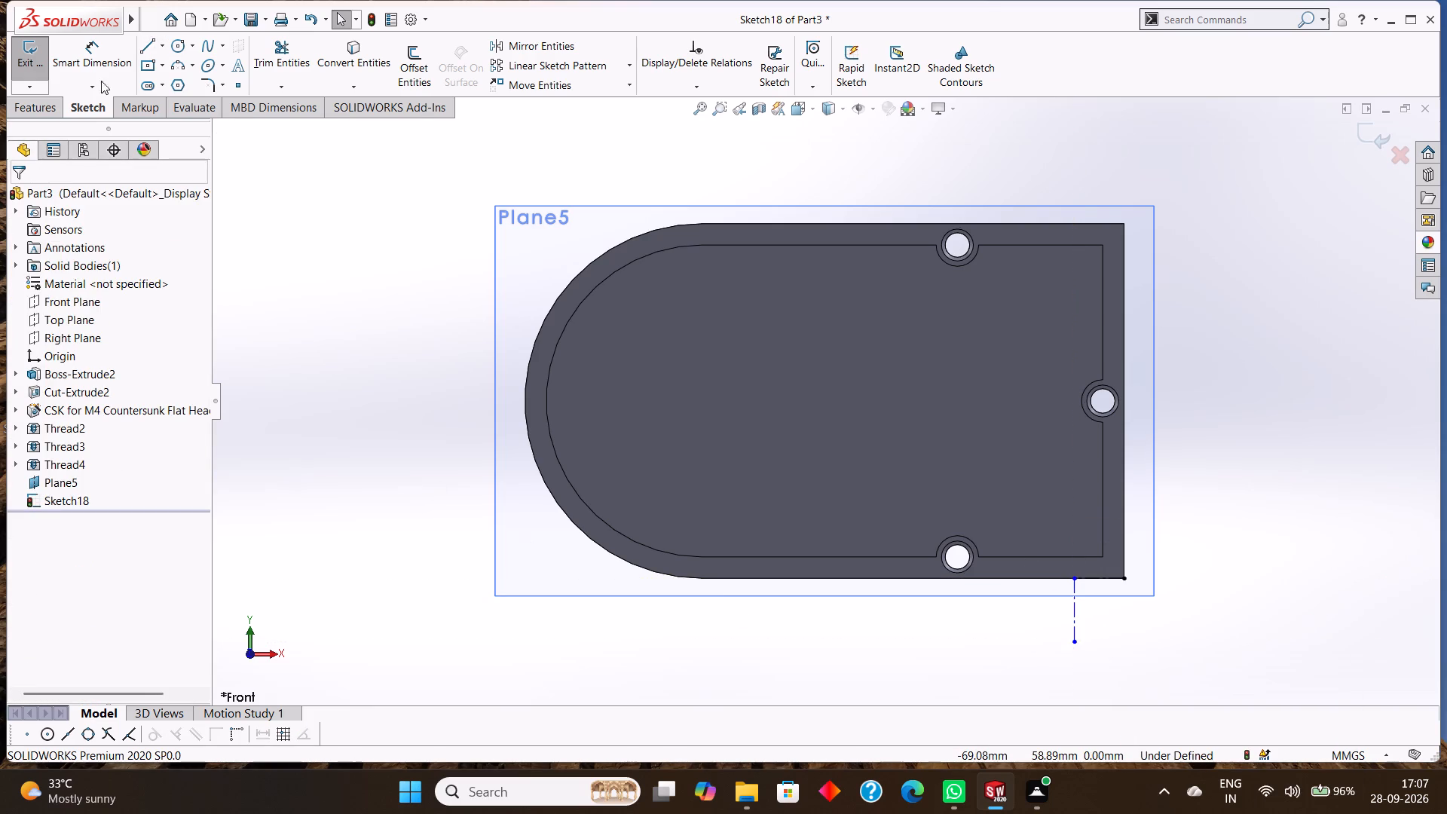
Sketch a circle of 7 mm radius centred on the outer end of the 9 mm vertical centreline.
{"action": "left_click", "coordinate": [180, 42]}
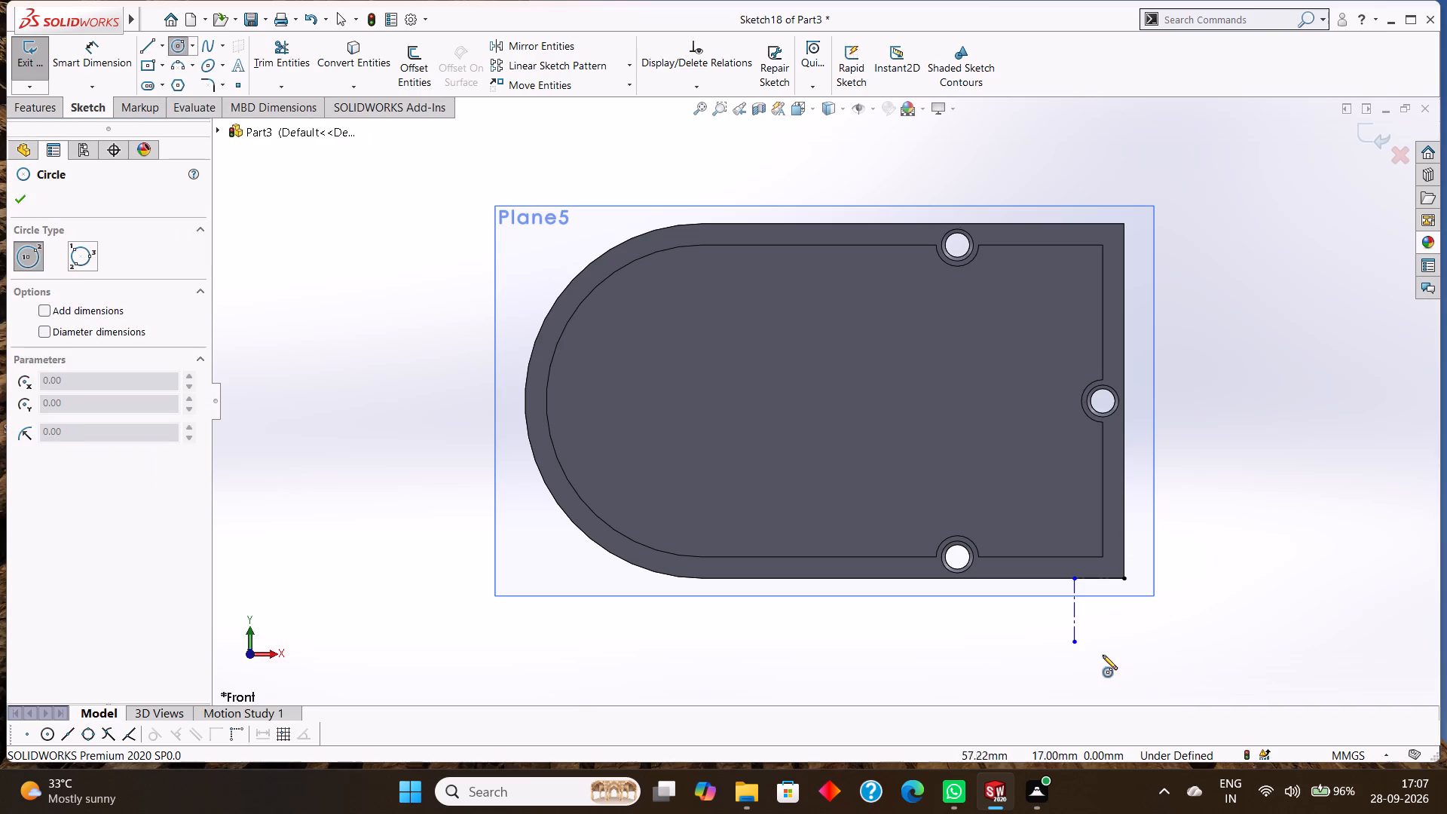
{"action": "left_click", "coordinate": [1078, 642]}
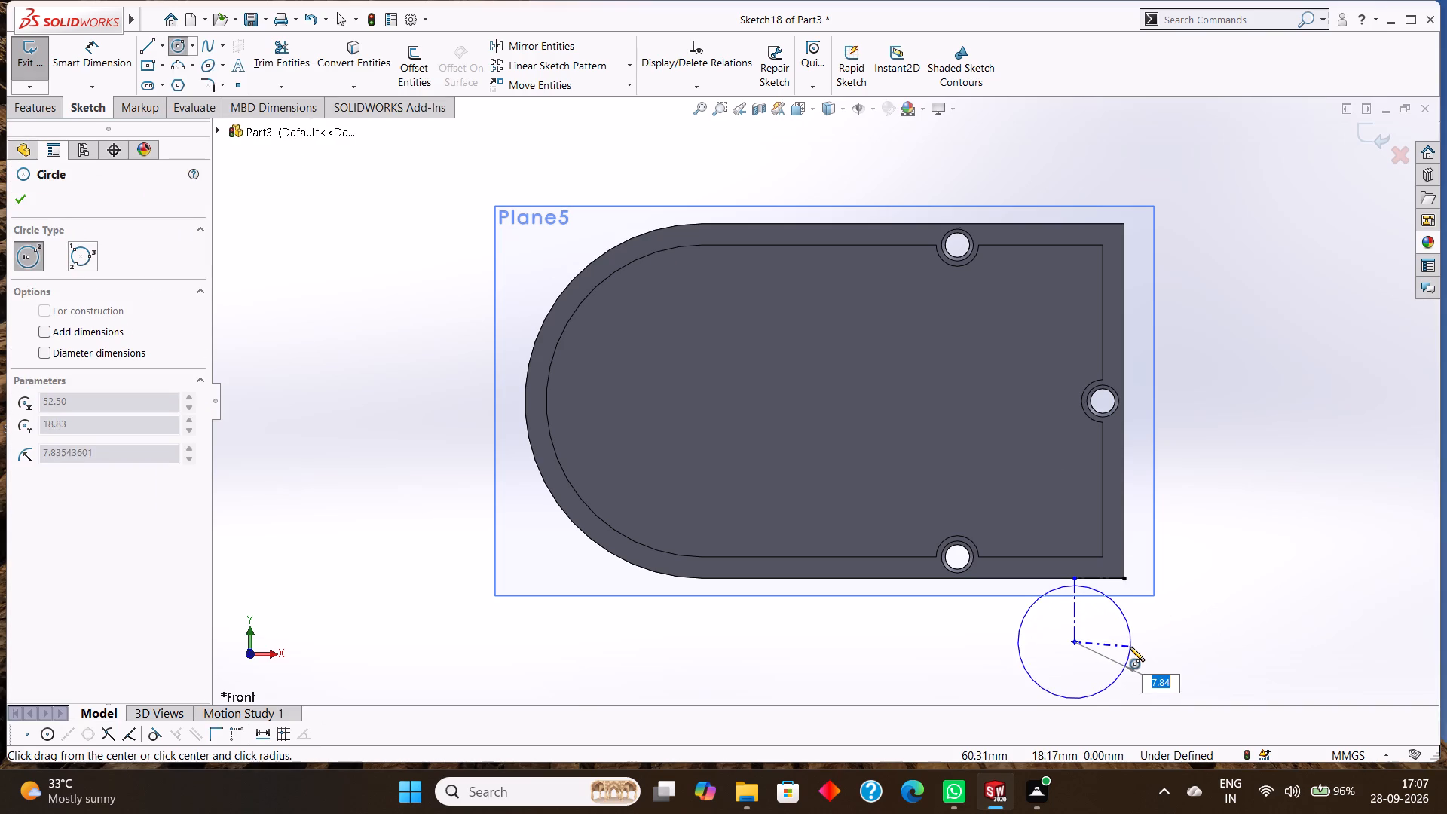
{"action": "left_click", "coordinate": [1127, 644]}
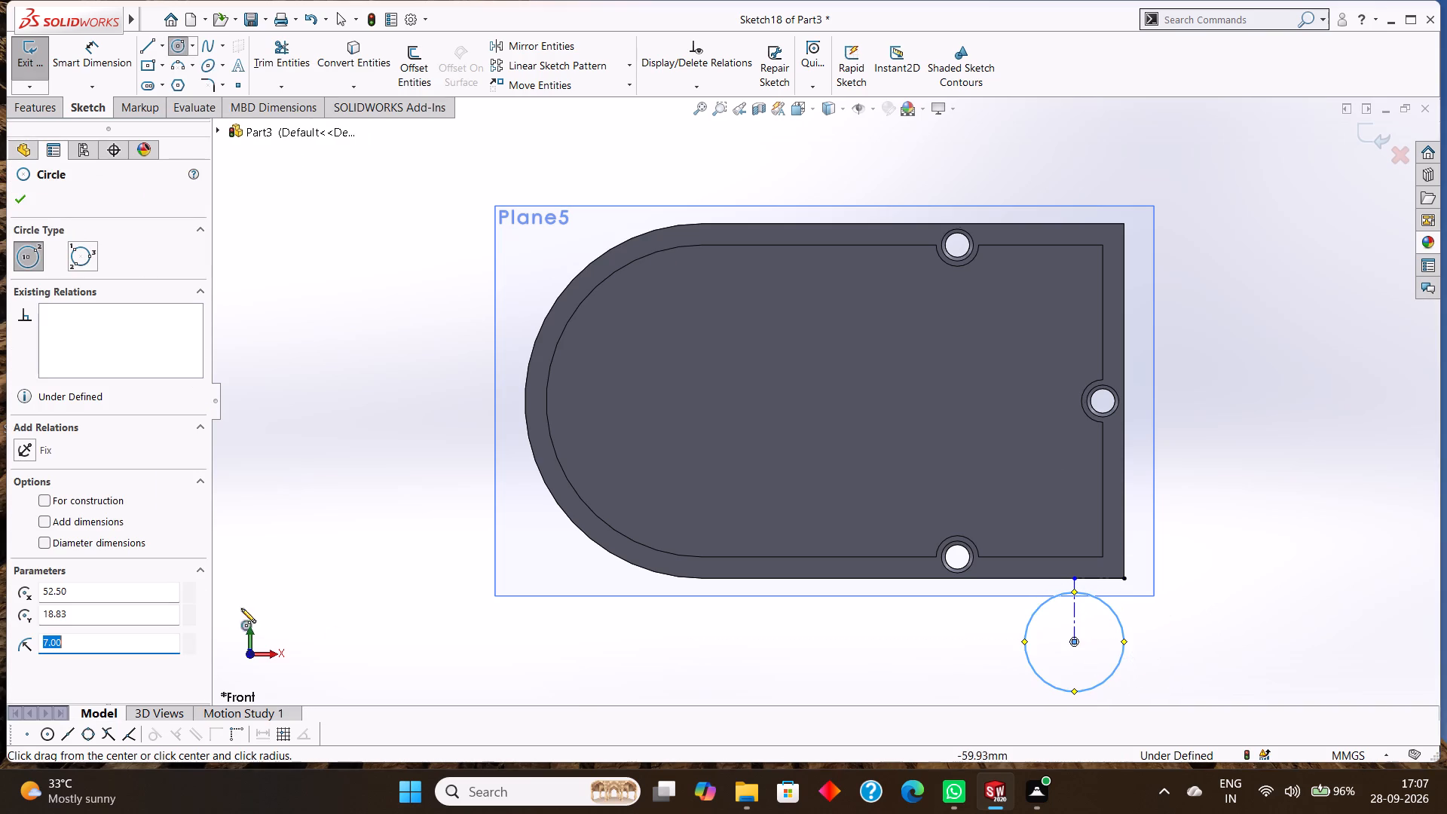
{"action": "left_click", "coordinate": [20, 196]}
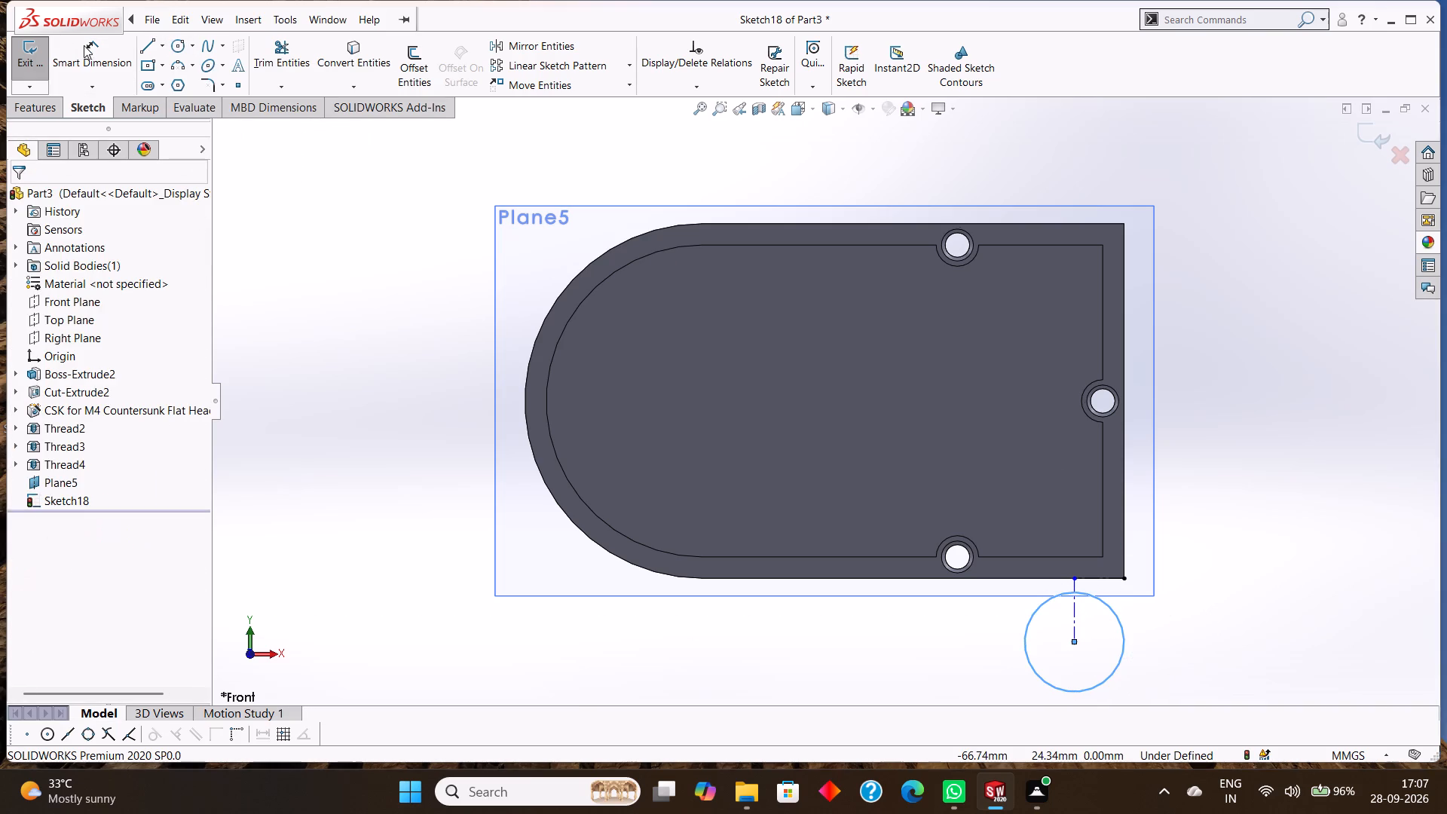
{"action": "left_click", "coordinate": [84, 45]}
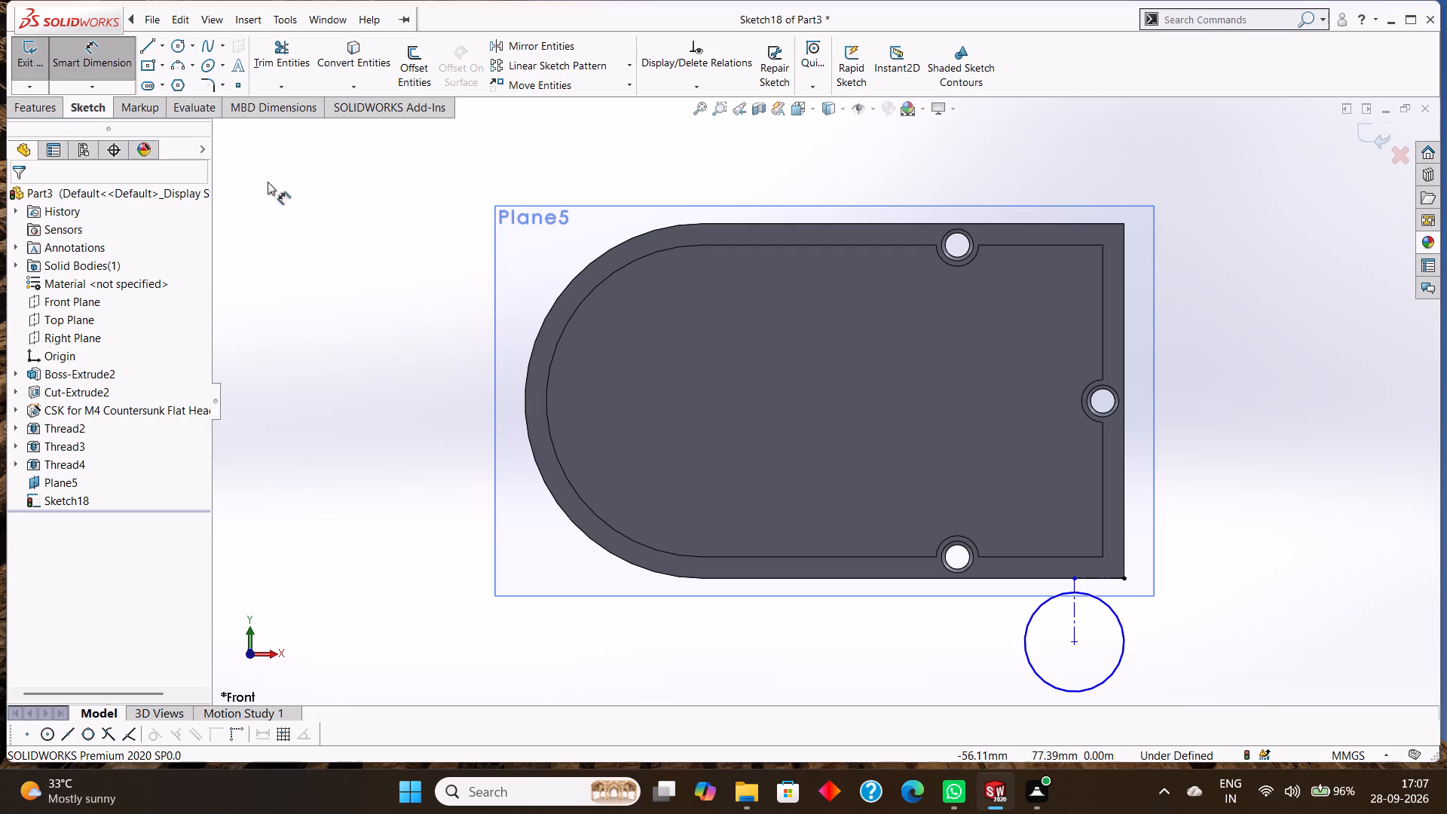
{"action": "left_click", "coordinate": [80, 55]}
Draw a 9 mm vertical line from the circle's outermost point on the straight-end side to the body's lower corner.
{"action": "left_click", "coordinate": [148, 41]}
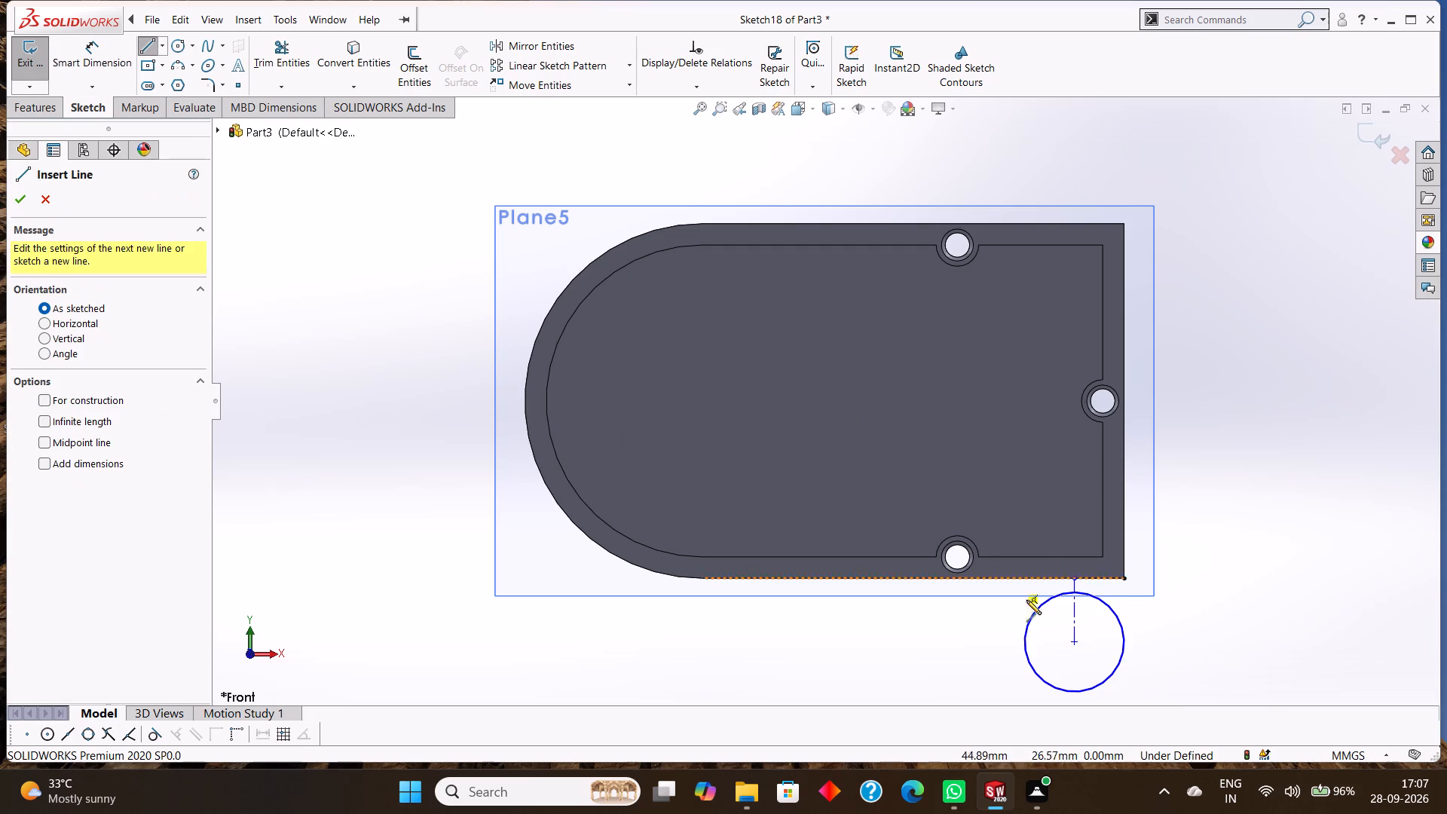
{"action": "left_click", "coordinate": [1126, 641]}
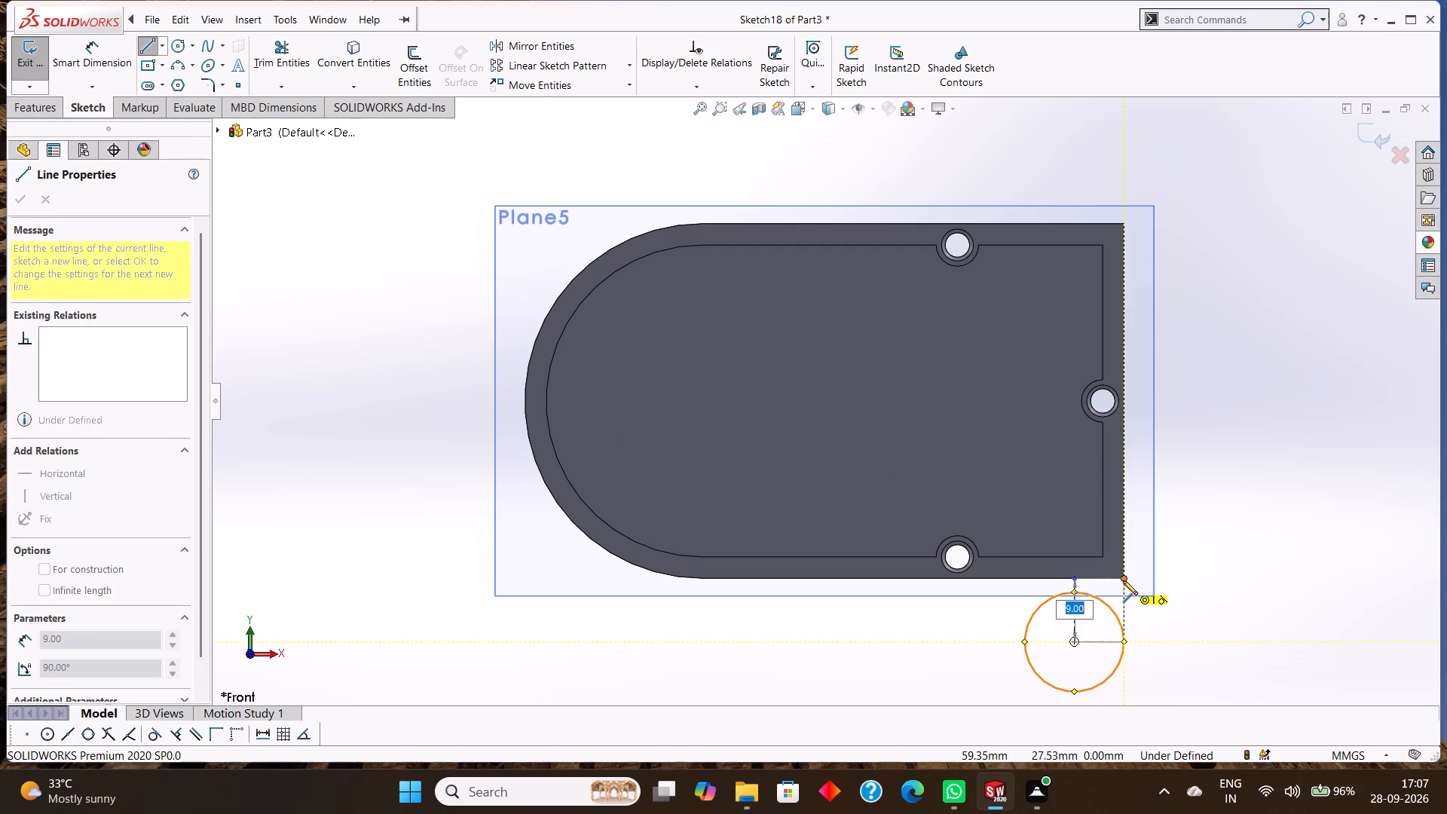
{"action": "left_click", "coordinate": [1123, 578]}
{"action": "right_click", "coordinate": [1216, 547]}
{"action": "left_click", "coordinate": [1242, 552]}
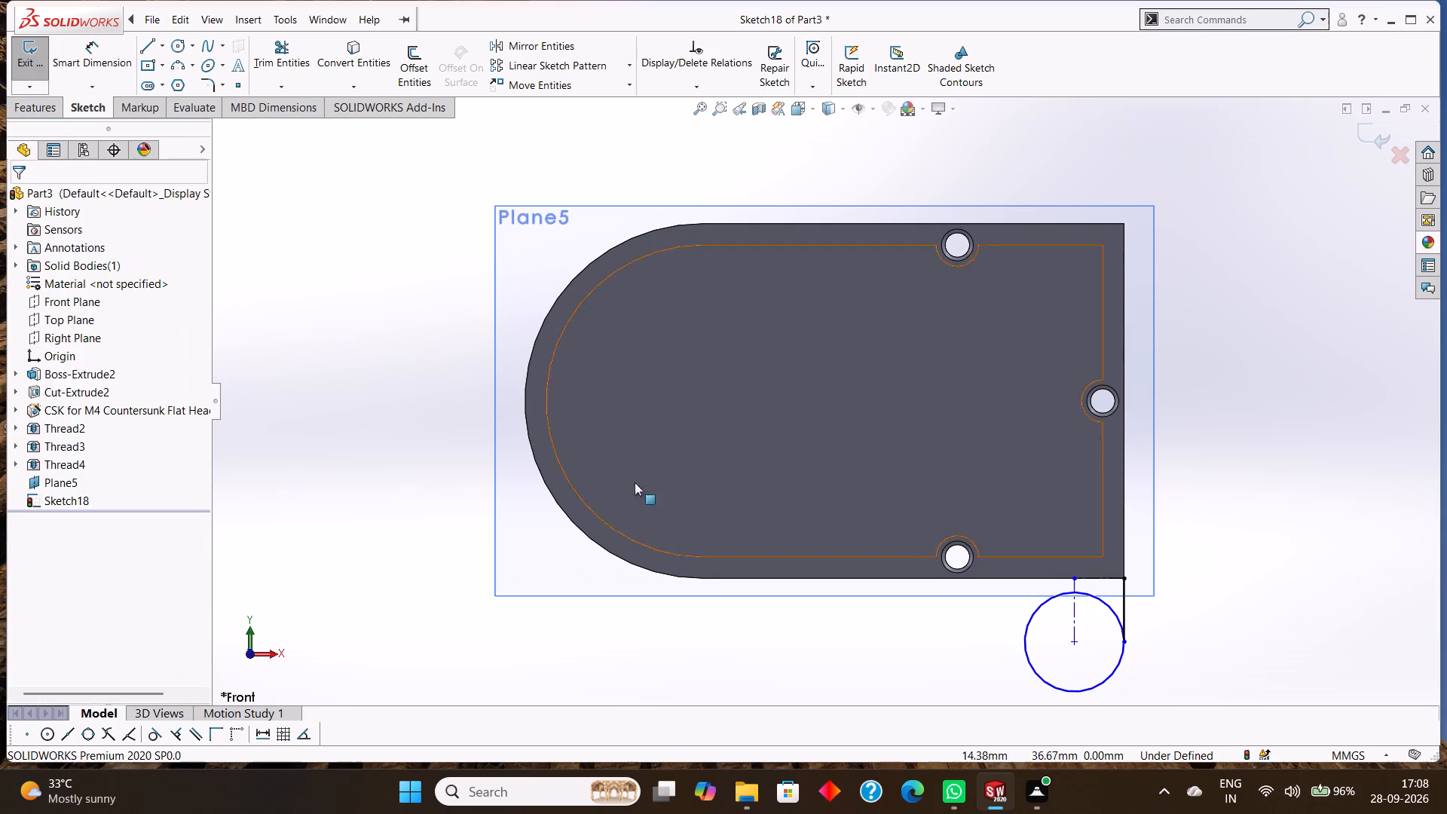
Draw a 9 mm vertical line from the circle's opposite side to the body edge, continuing with a 14 mm line along the edge to the corner.
{"action": "left_click", "coordinate": [147, 47]}
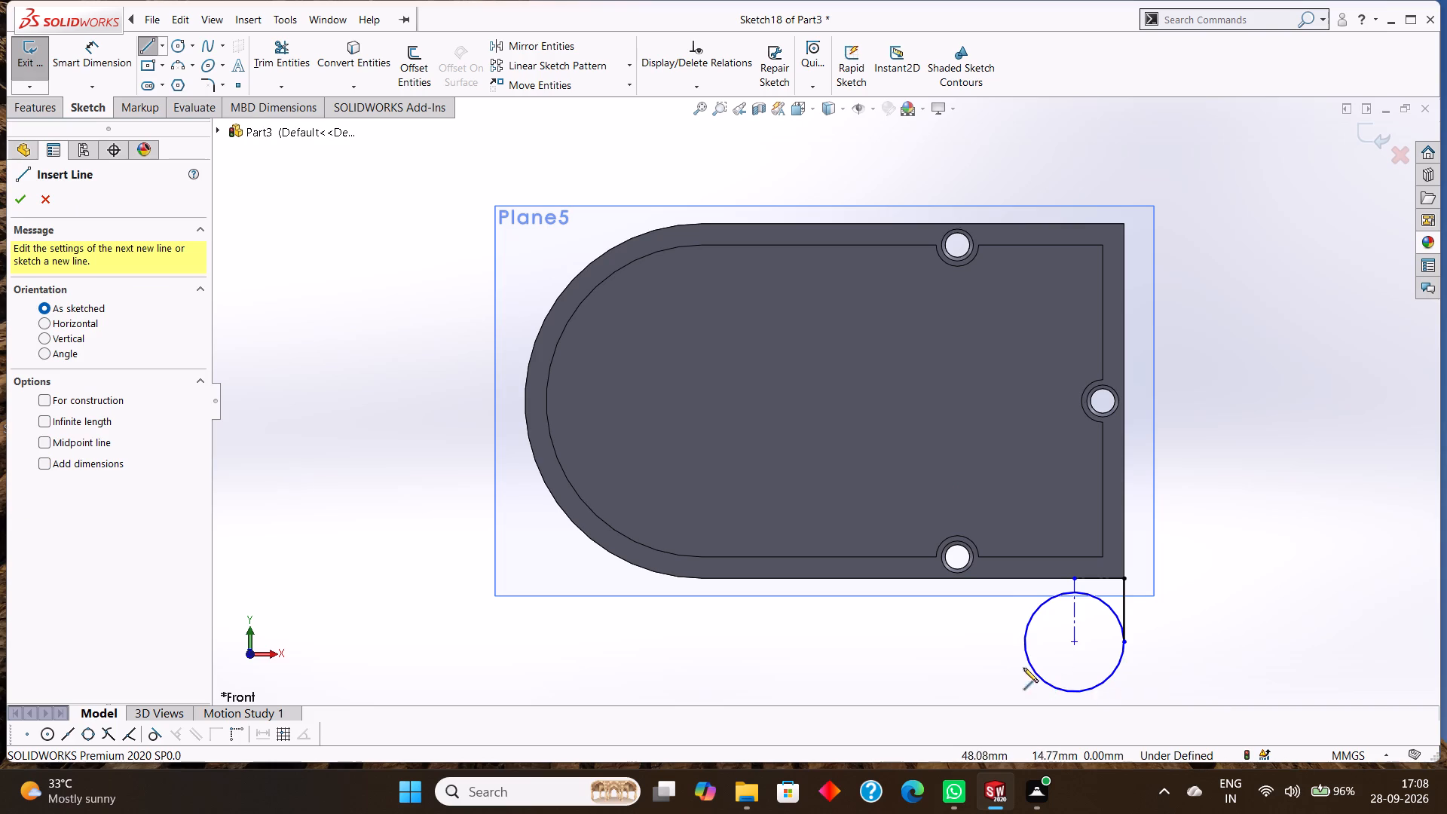
{"action": "left_click", "coordinate": [1026, 641]}
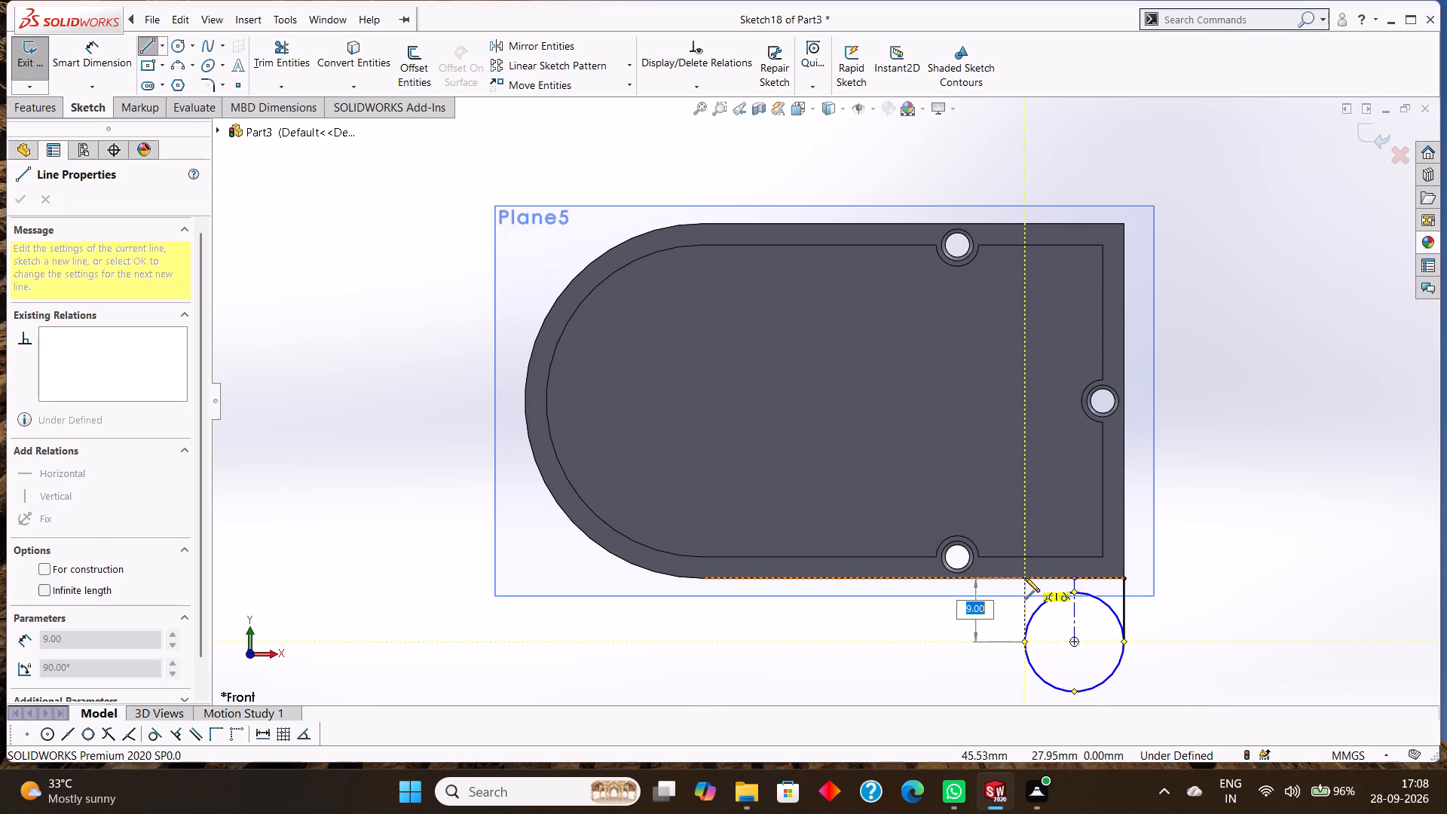
{"action": "left_click", "coordinate": [1025, 577]}
{"action": "left_click", "coordinate": [1124, 578]}
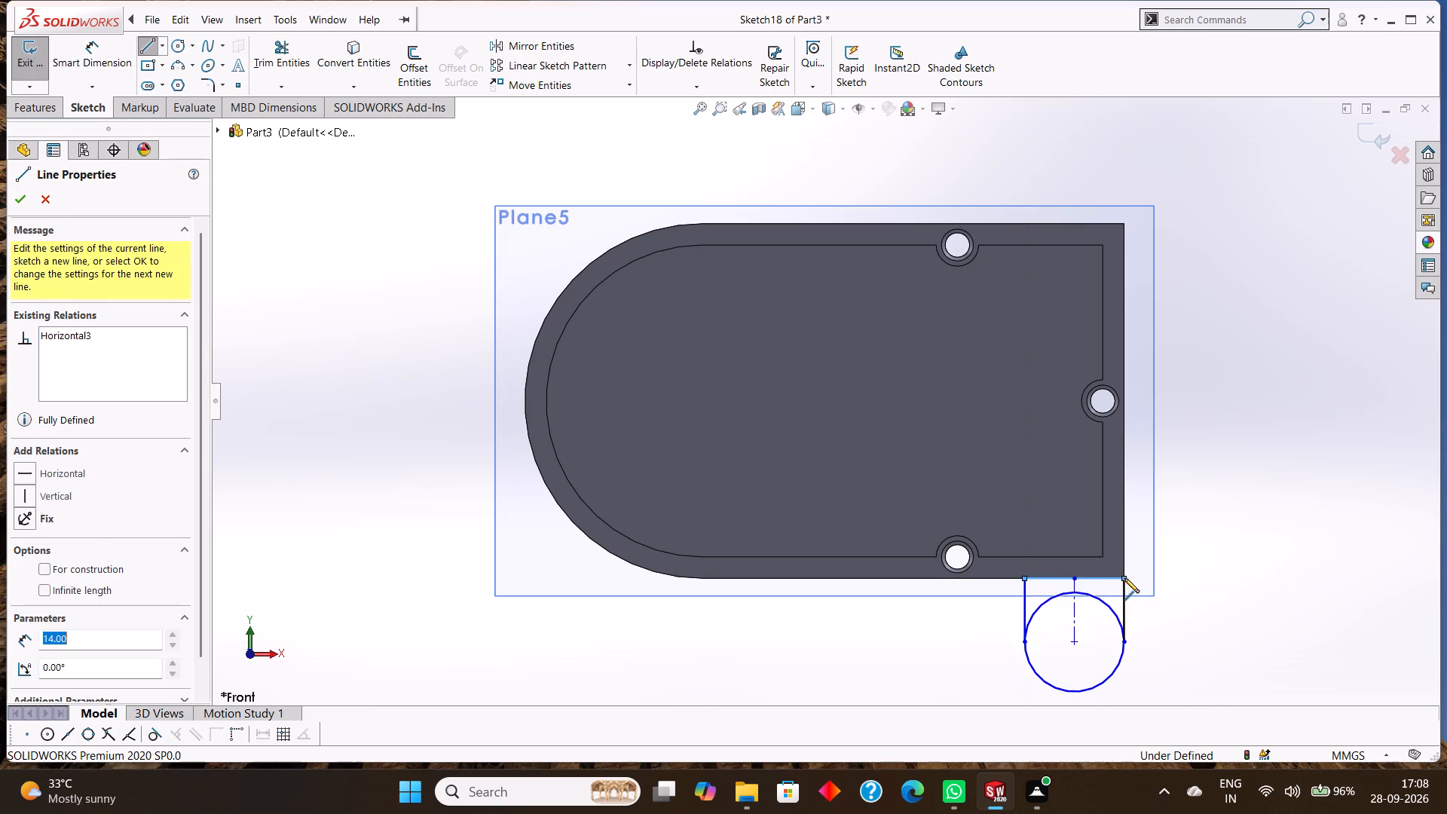
{"action": "right_click", "coordinate": [1200, 522]}
{"action": "left_click", "coordinate": [1230, 530]}
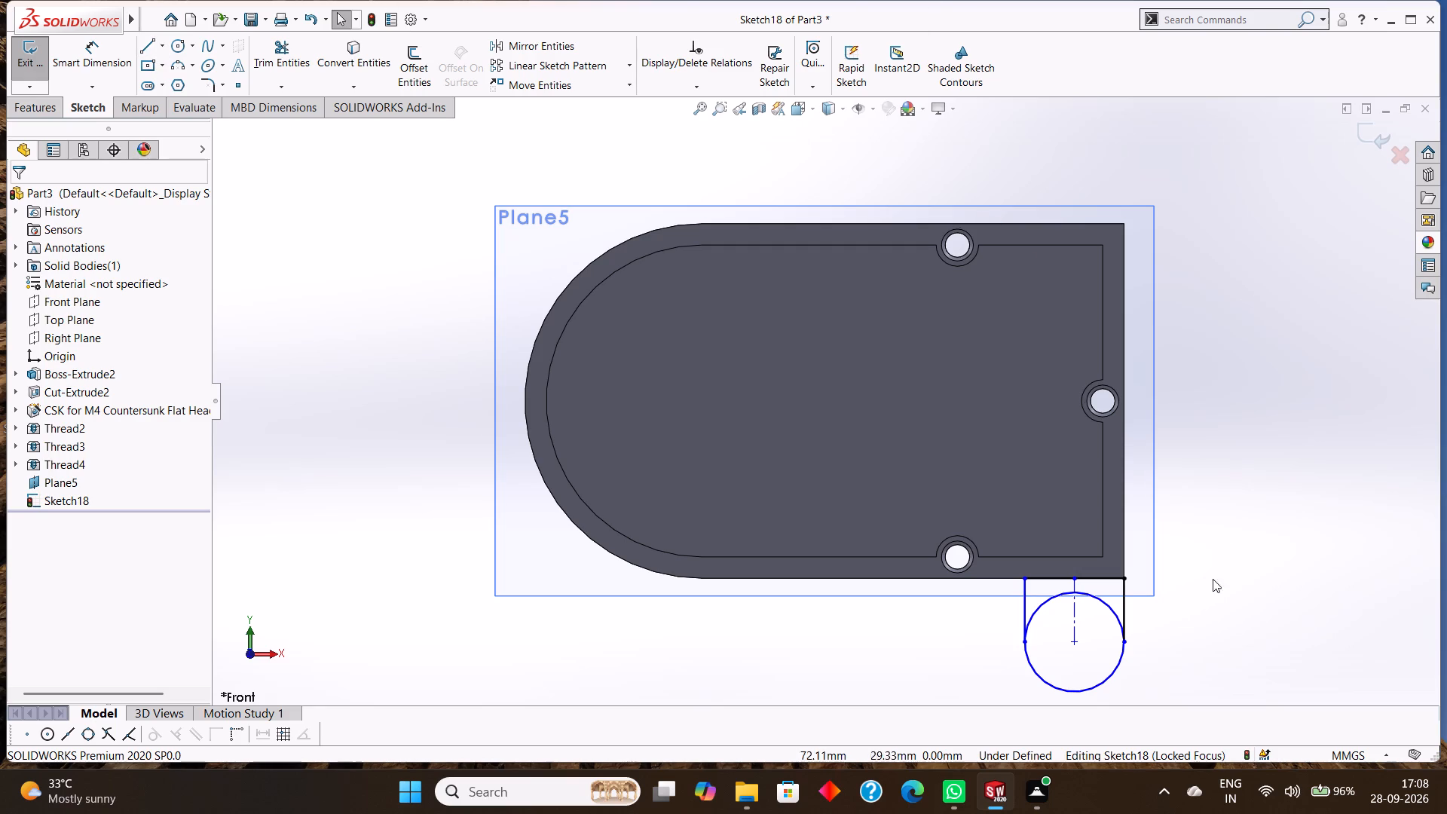
Examine closely how the sketch lines meet the body at the straight end's lower corner.
{"action": "scroll", "coordinate": [1131, 564], "scroll_direction": "down", "scroll_amount": 5}
{"action": "scroll", "coordinate": [987, 534], "scroll_direction": "down", "scroll_amount": 6}
{"action": "scroll", "coordinate": [876, 480], "scroll_direction": "down", "scroll_amount": 5}
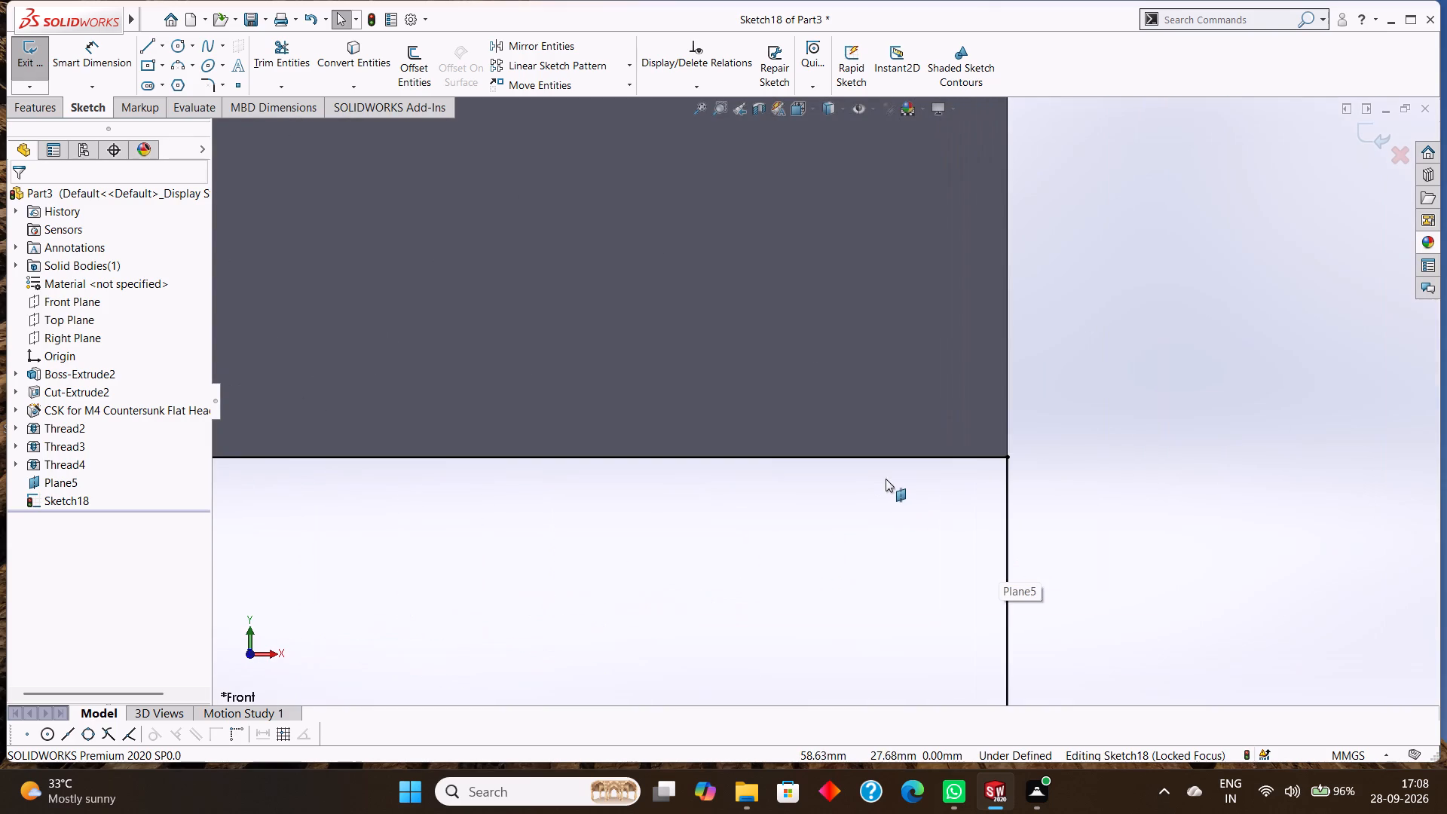
{"action": "scroll", "coordinate": [993, 461], "scroll_direction": "down", "scroll_amount": 9}
{"action": "scroll", "coordinate": [993, 438], "scroll_direction": "up", "scroll_amount": 11}
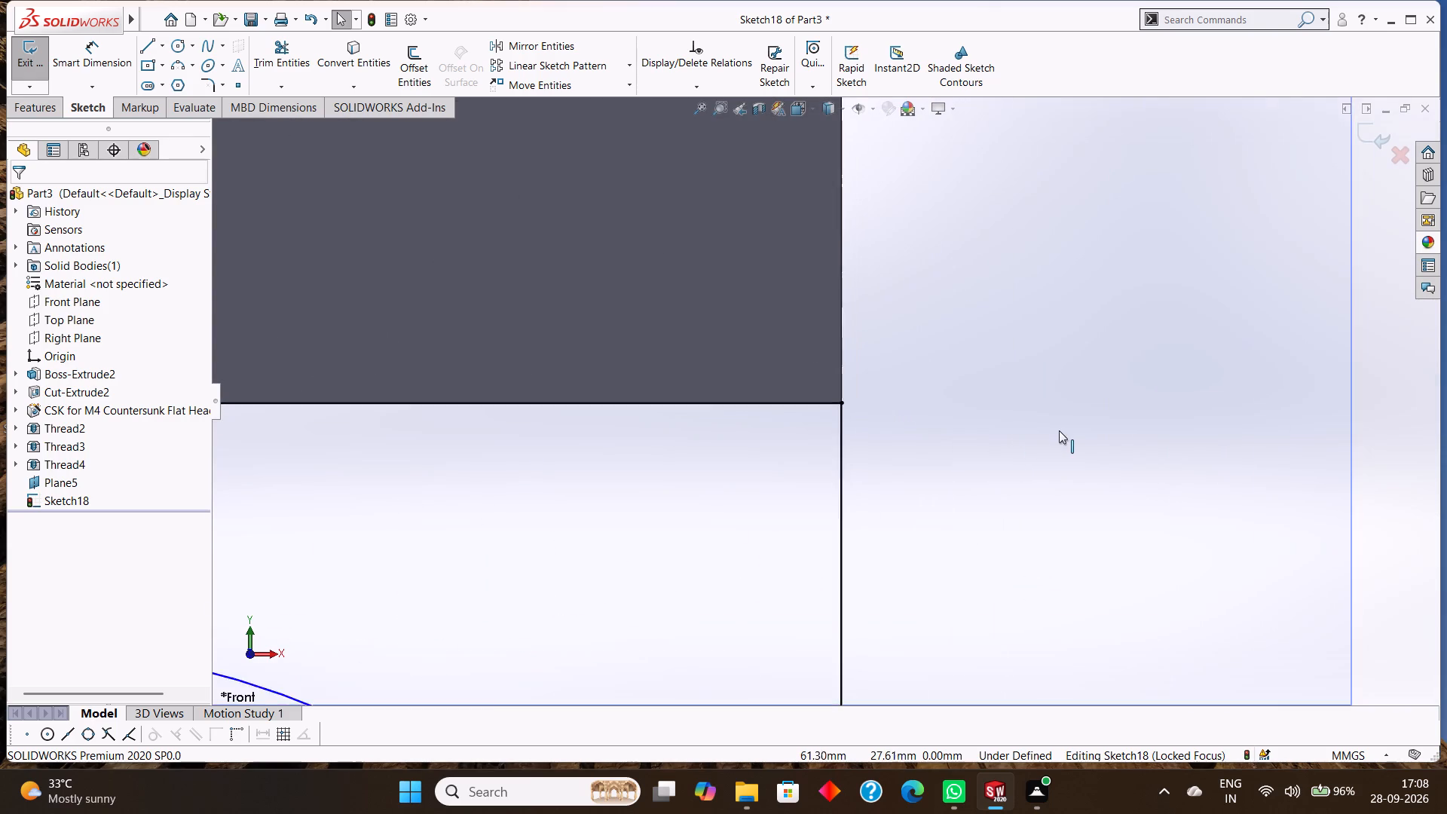
{"action": "scroll", "coordinate": [1059, 430], "scroll_direction": "up", "scroll_amount": 17}
{"action": "scroll", "coordinate": [820, 339], "scroll_direction": "up", "scroll_amount": 4}
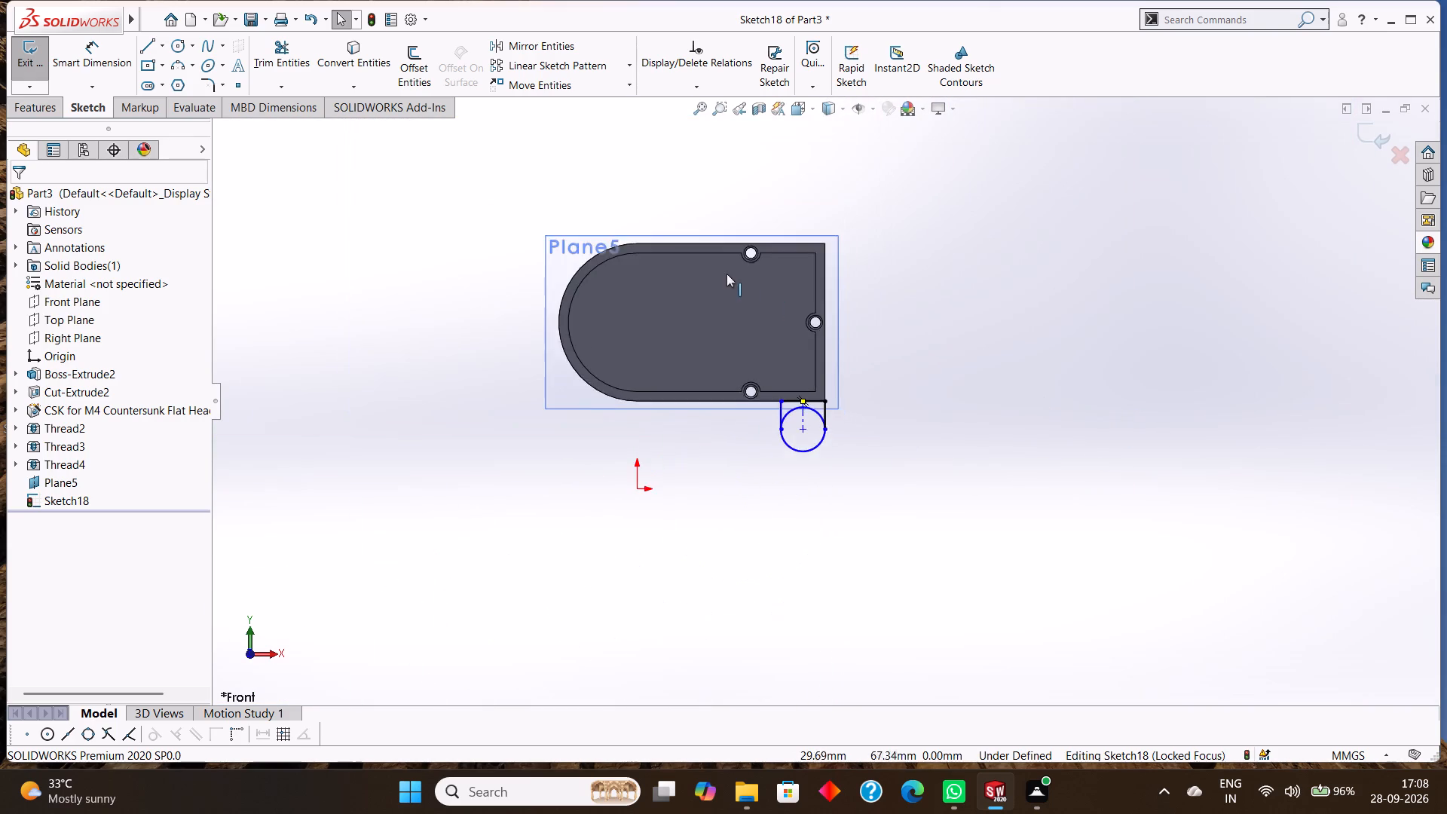
{"action": "scroll", "coordinate": [726, 274], "scroll_direction": "down", "scroll_amount": 4}
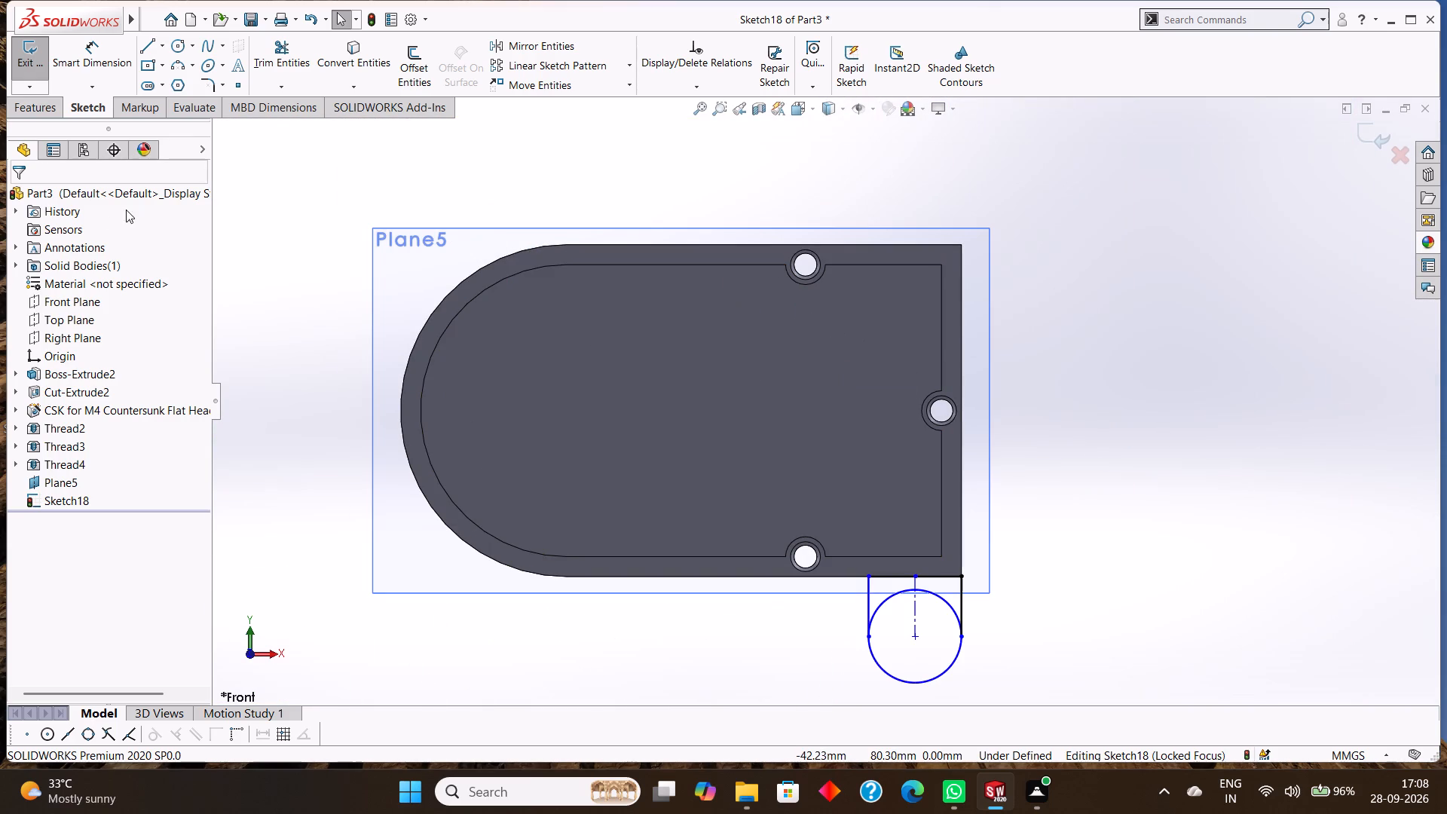
Draw a 3.5 mm horizontal centreline along the body's upper edge, starting from the straight end's upper corner.
{"action": "left_click", "coordinate": [161, 51]}
{"action": "left_click", "coordinate": [183, 80]}
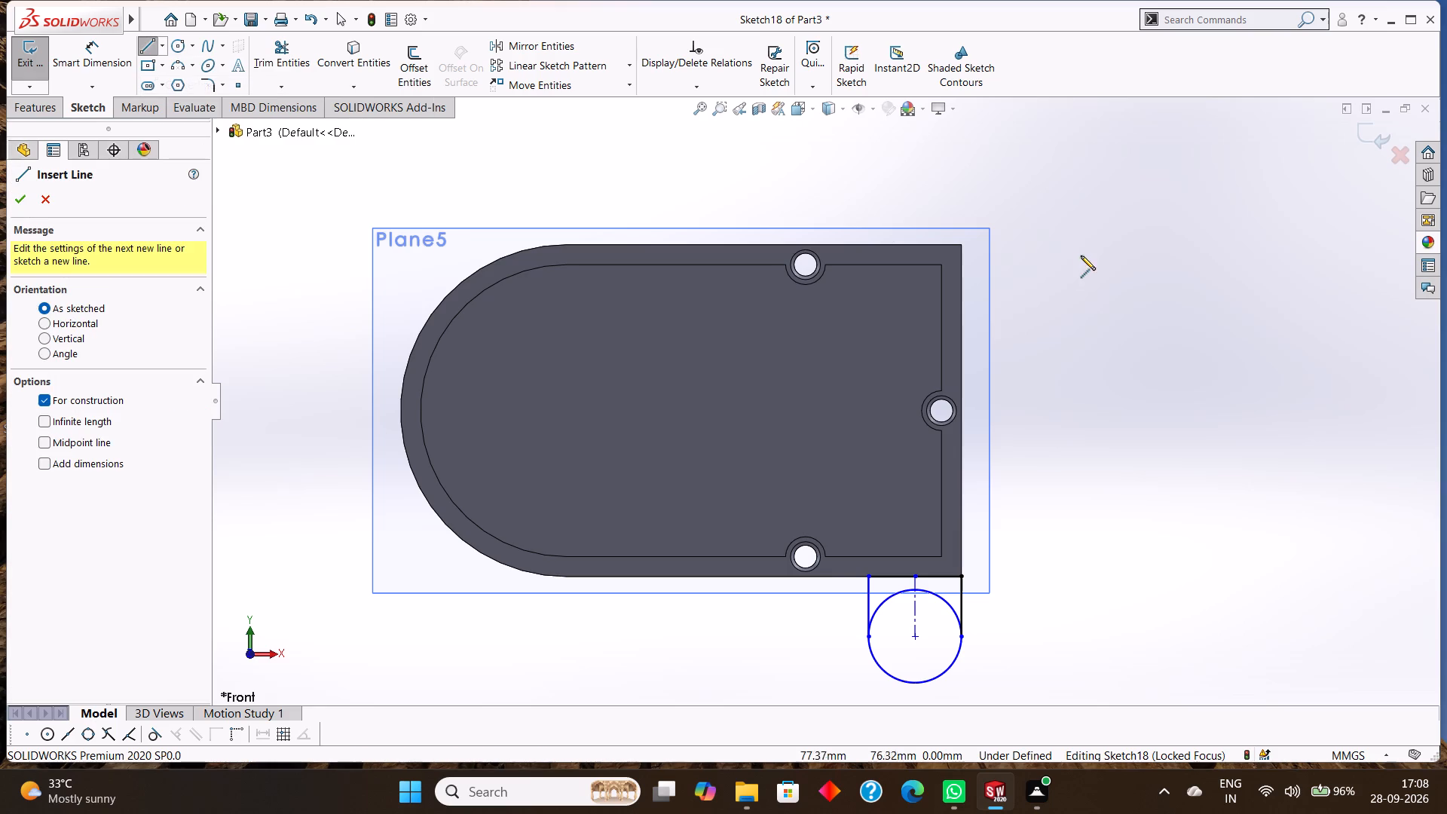
{"action": "left_click", "coordinate": [961, 243]}
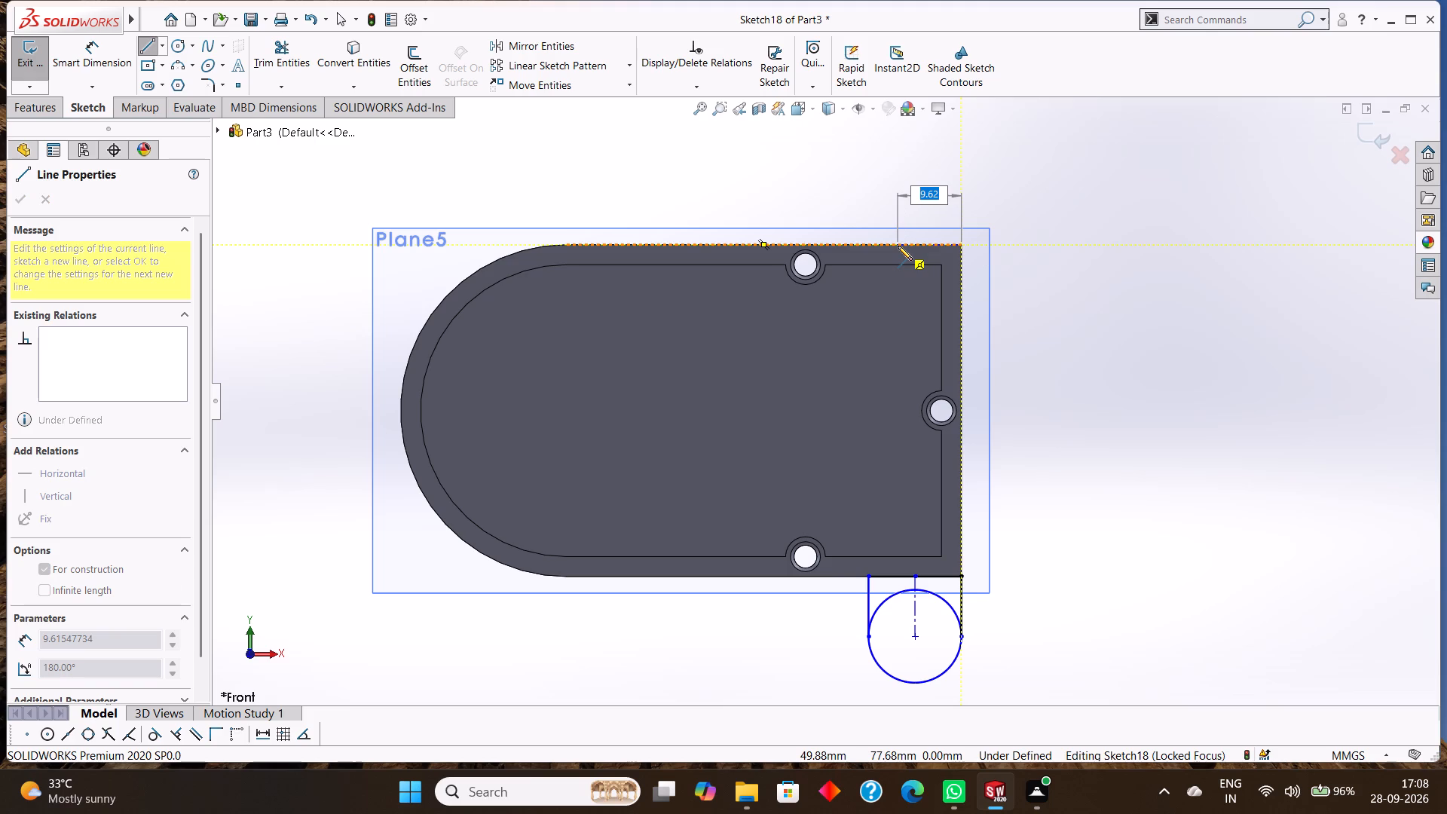
{"action": "key", "text": "7"}
{"action": "key", "text": "BackSpace"}
{"action": "type", "text": "3.5"}
{"action": "key", "text": "Return"}
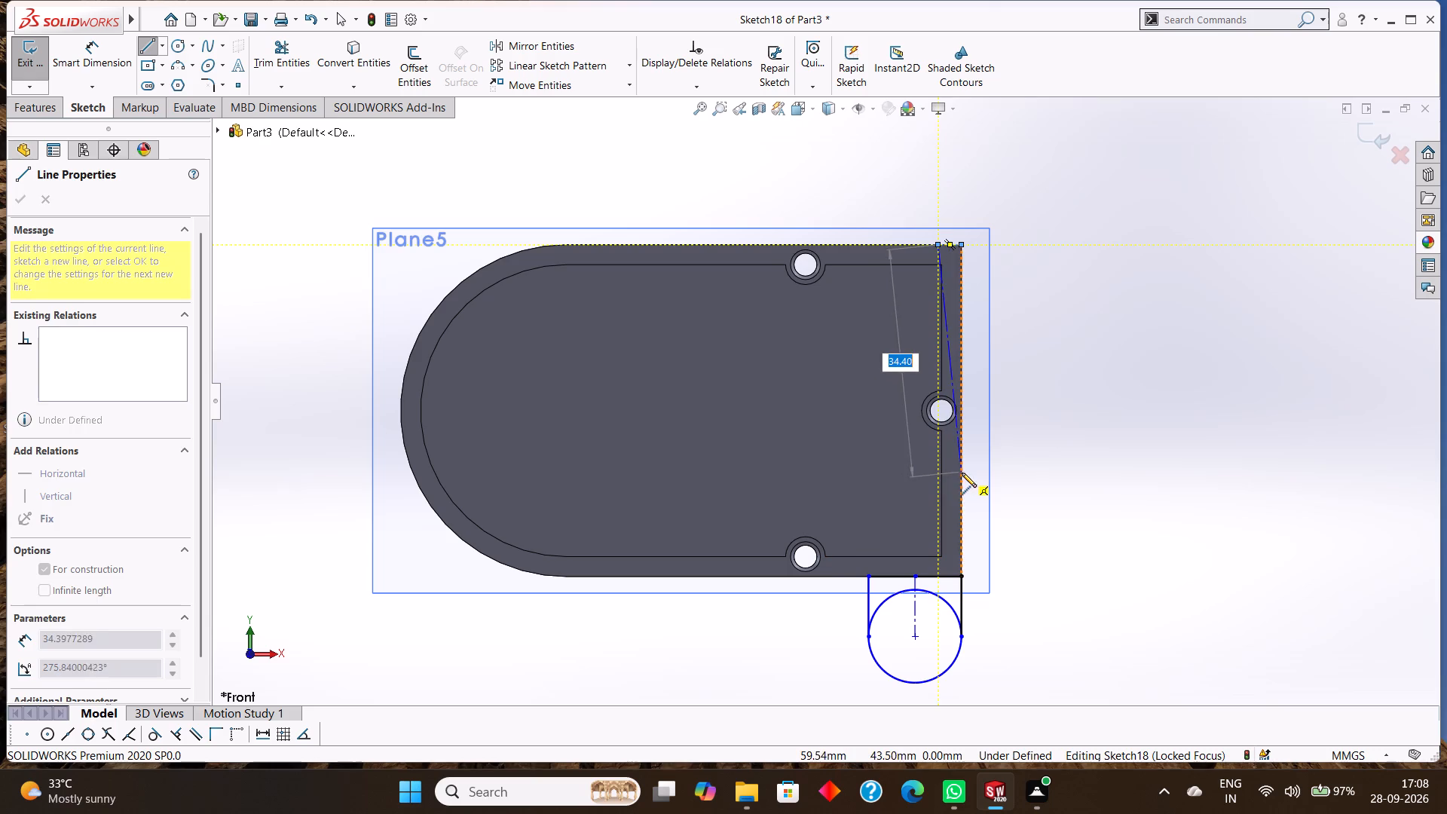
{"action": "key", "text": "Escape"}
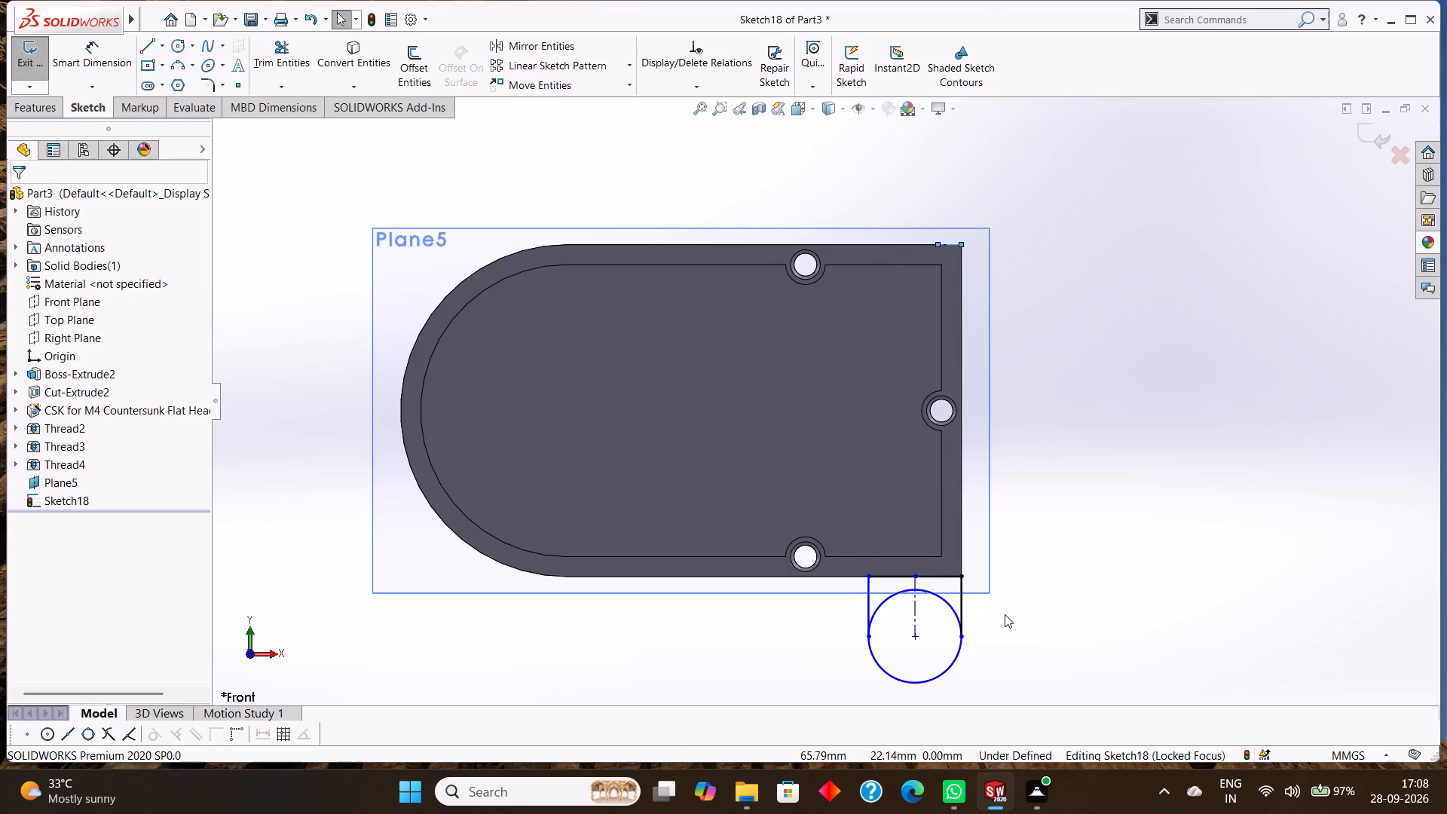
Undo the last centreline drawn along the body's upper edge.
{"action": "key", "text": "Escape"}
{"action": "key", "text": "ctrl+z"}
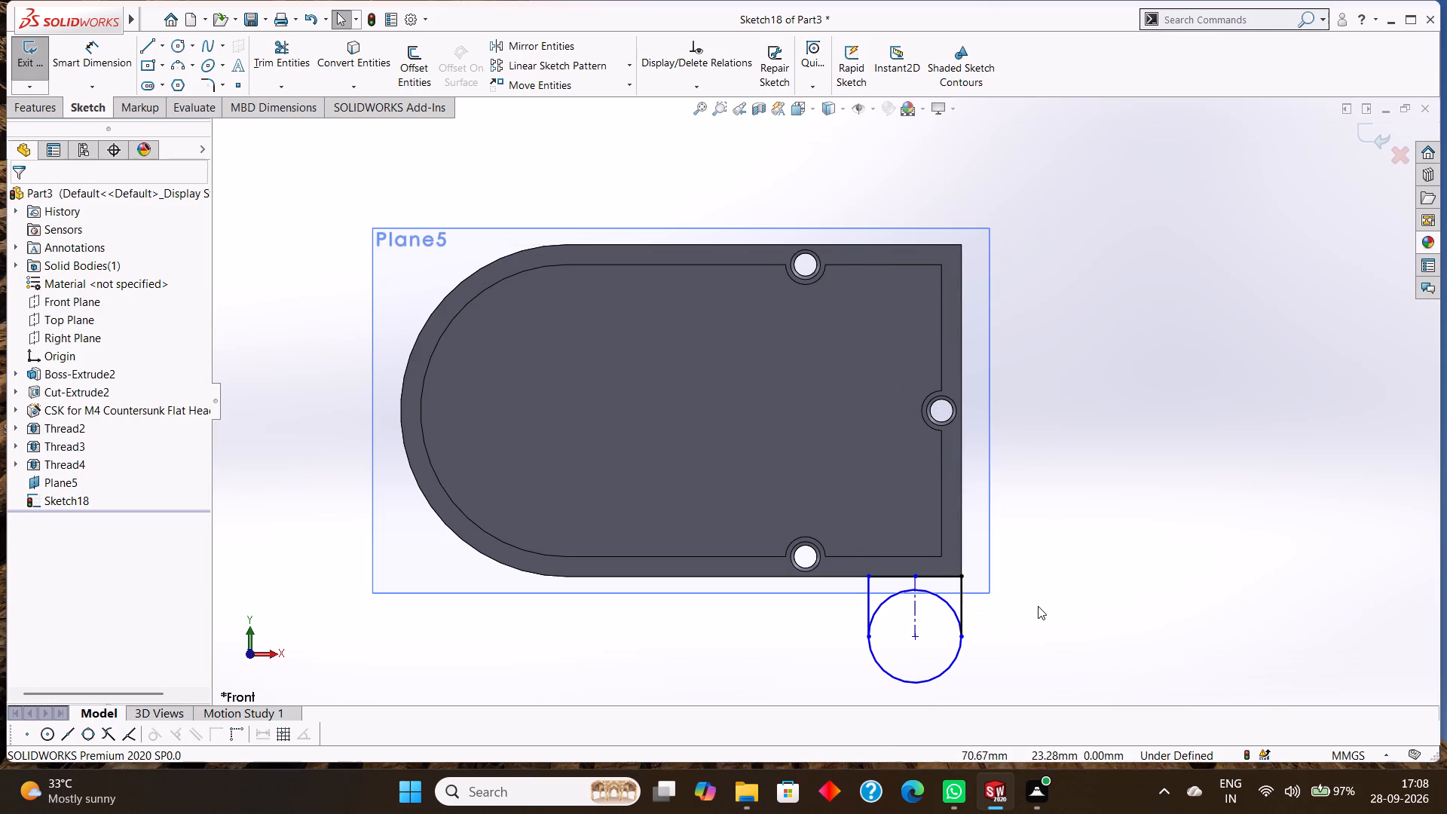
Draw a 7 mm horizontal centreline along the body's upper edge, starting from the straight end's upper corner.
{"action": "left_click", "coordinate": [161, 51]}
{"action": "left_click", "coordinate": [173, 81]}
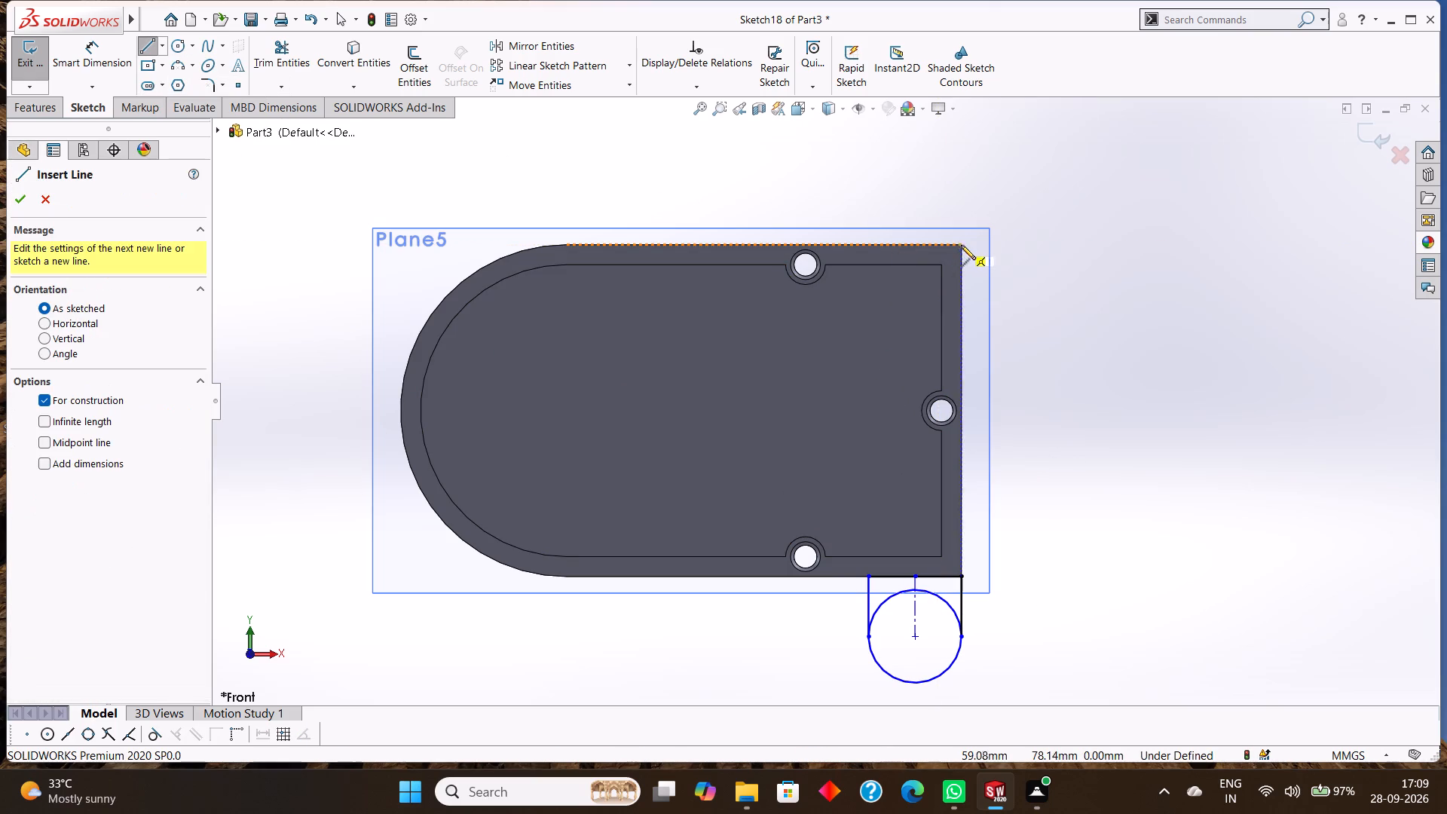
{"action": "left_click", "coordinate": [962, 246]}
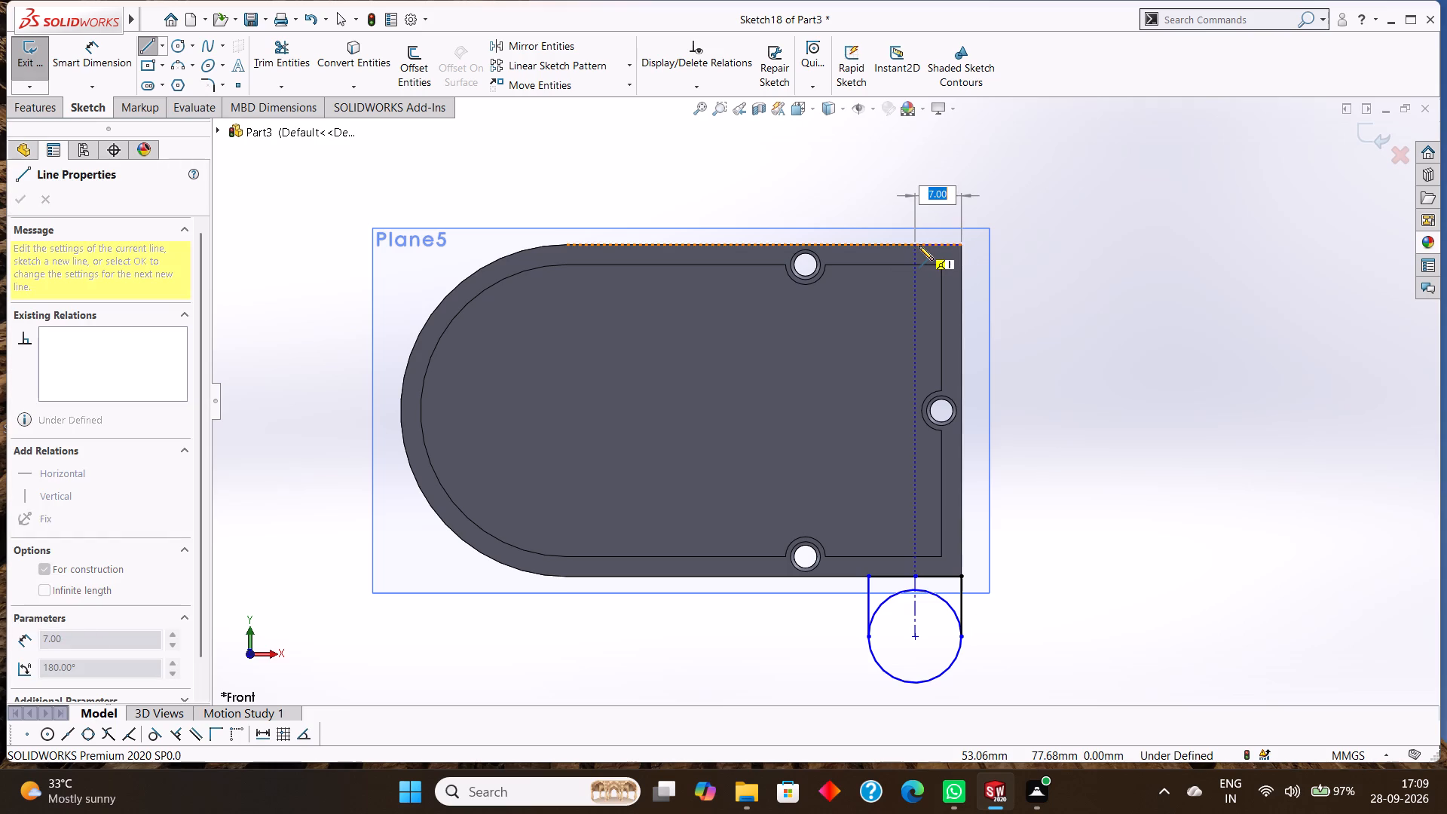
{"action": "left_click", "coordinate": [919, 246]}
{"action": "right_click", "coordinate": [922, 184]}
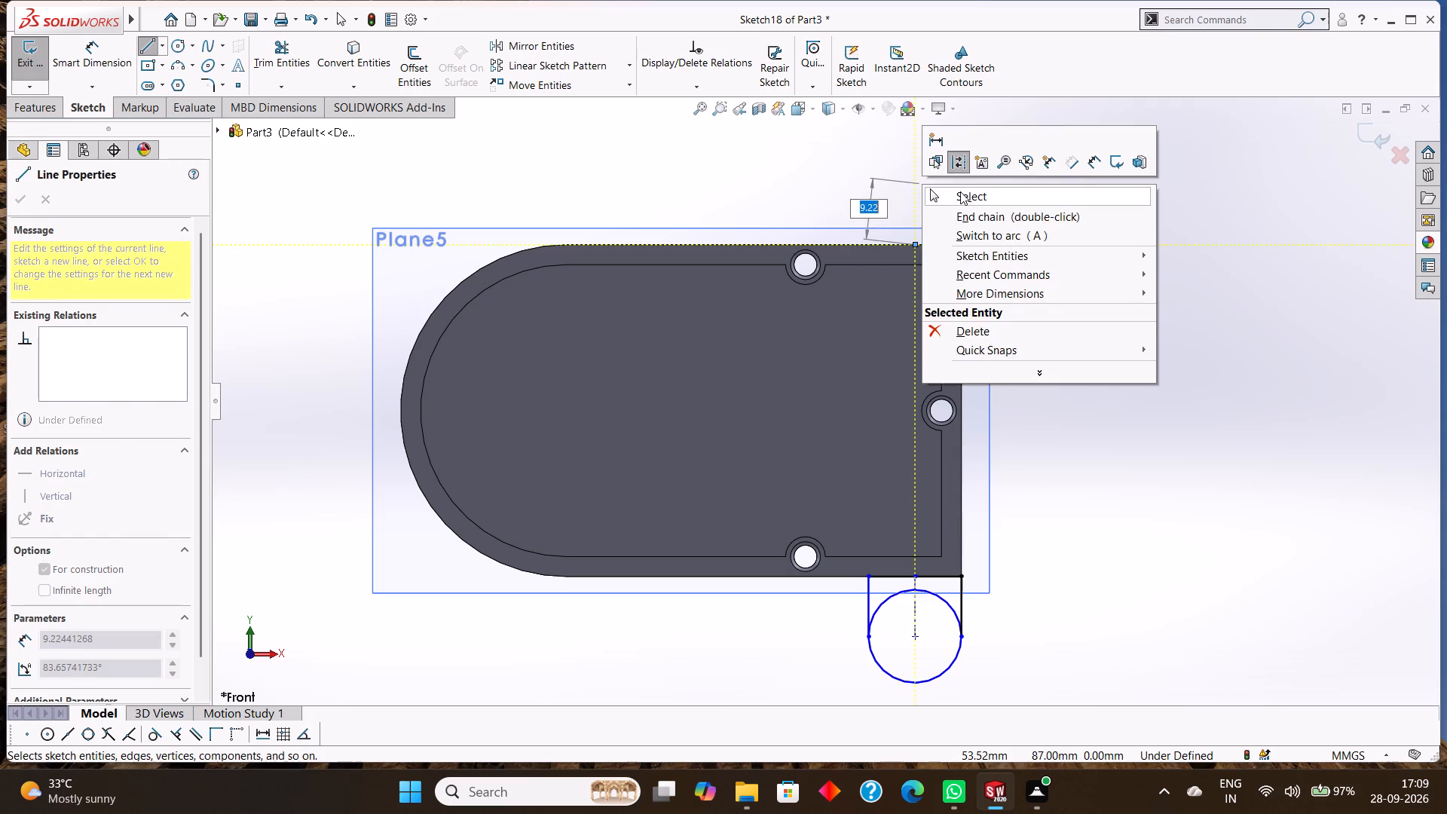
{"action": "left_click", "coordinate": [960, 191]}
Dimension the circle below the body's lower corner with a 14 mm diameter.
{"action": "left_click", "coordinate": [116, 47]}
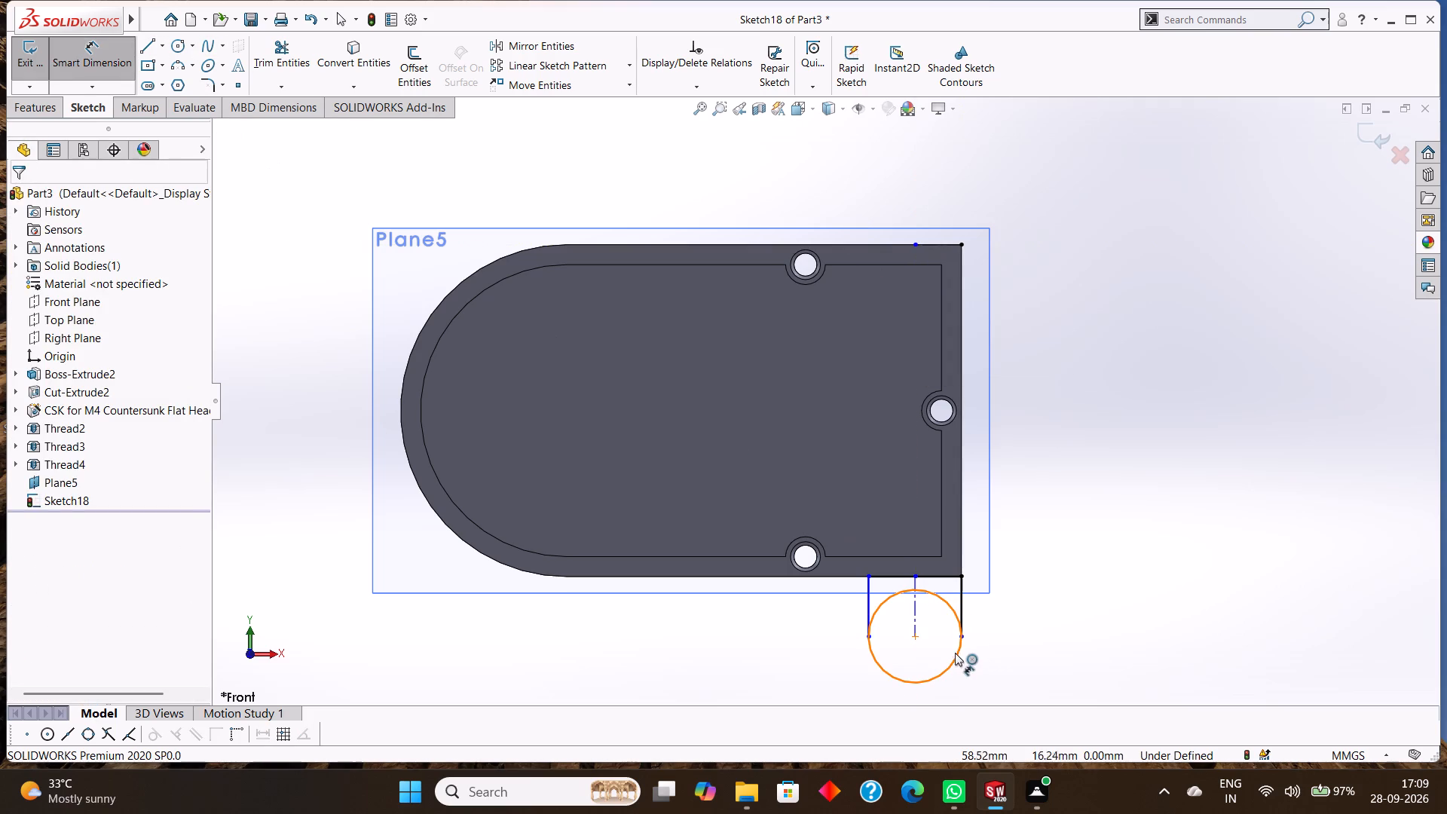
{"action": "left_click", "coordinate": [955, 653]}
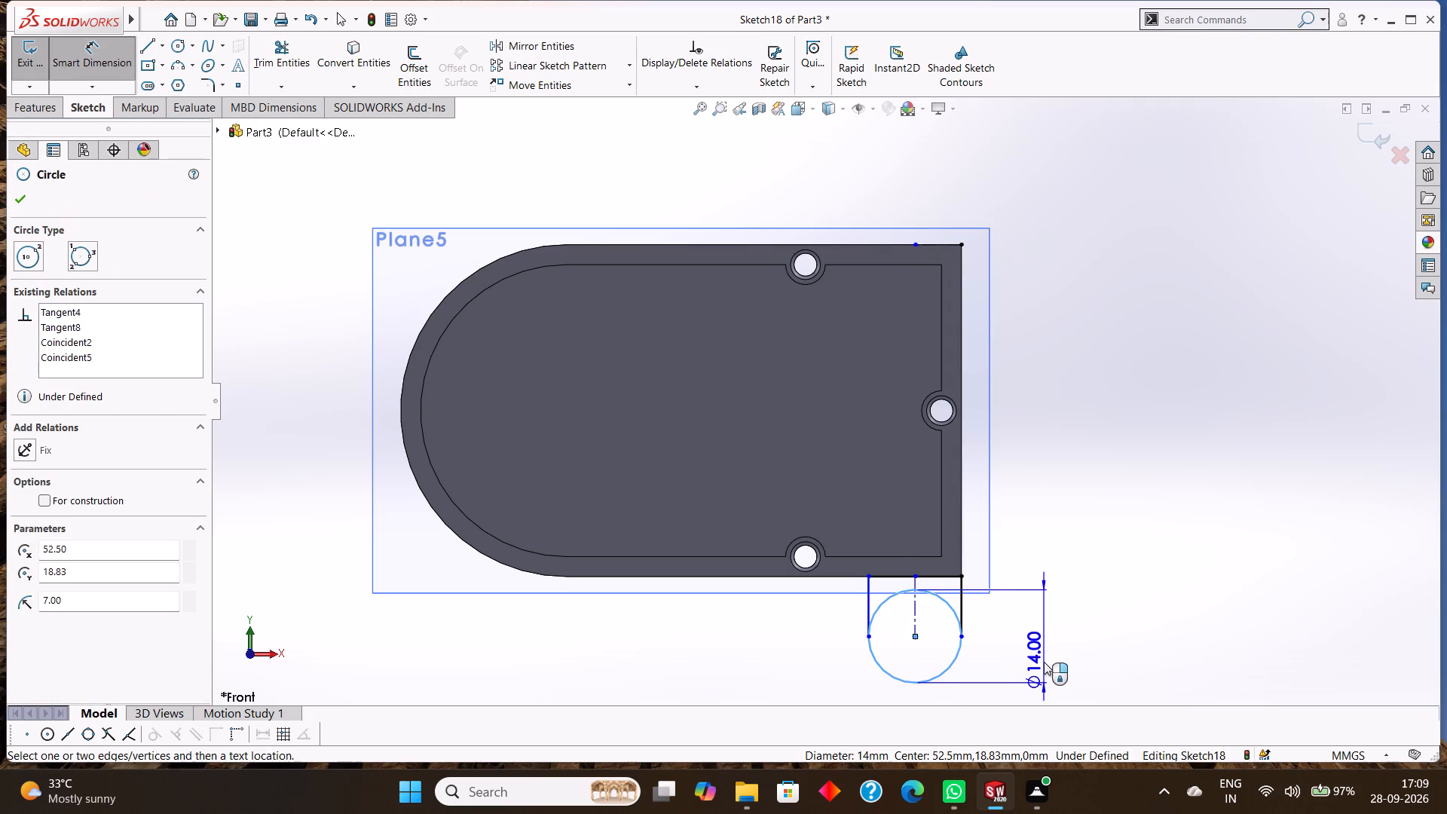
{"action": "left_click", "coordinate": [1044, 662]}
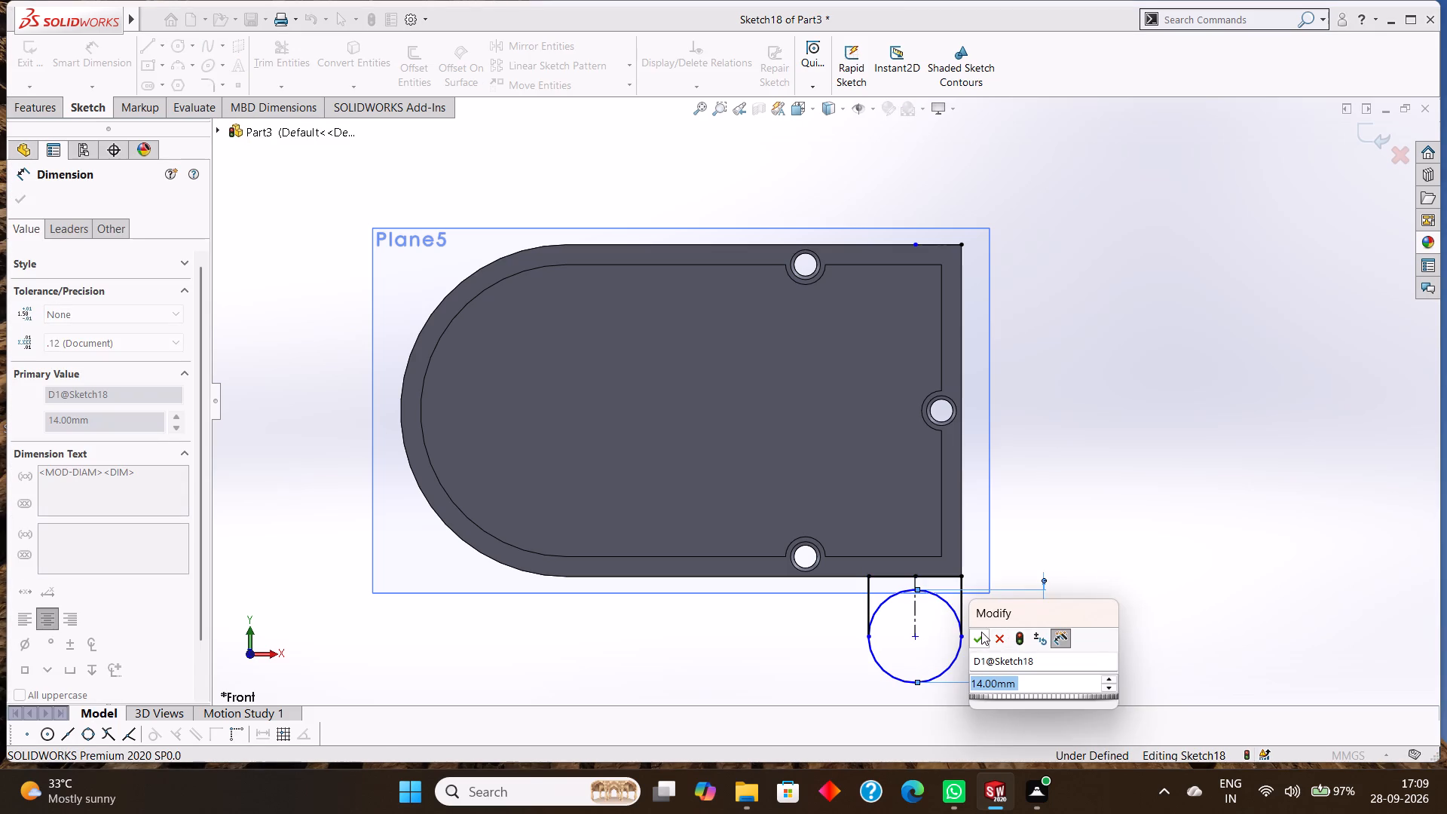
{"action": "left_click", "coordinate": [981, 632]}
{"action": "left_click", "coordinate": [25, 200]}
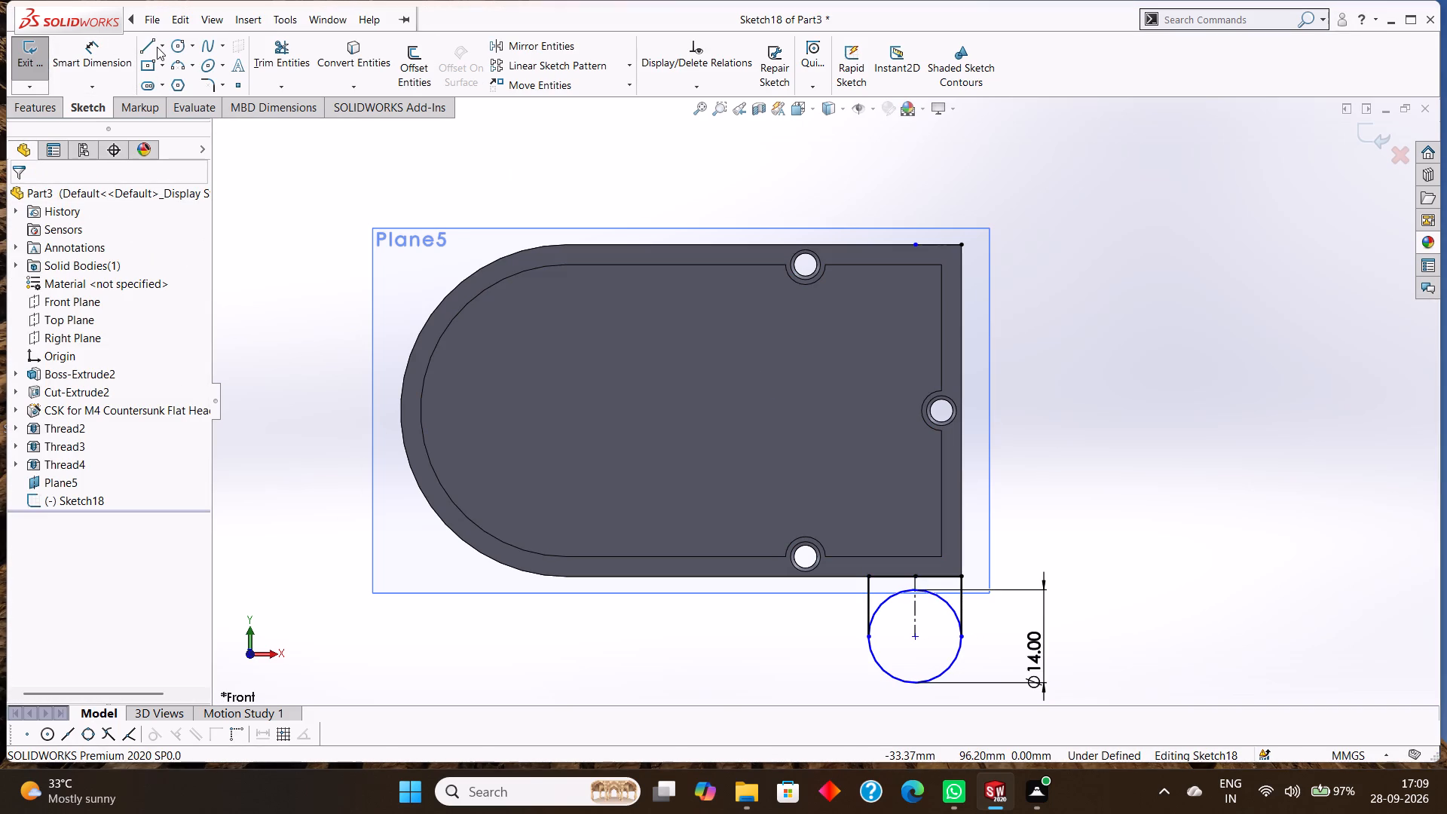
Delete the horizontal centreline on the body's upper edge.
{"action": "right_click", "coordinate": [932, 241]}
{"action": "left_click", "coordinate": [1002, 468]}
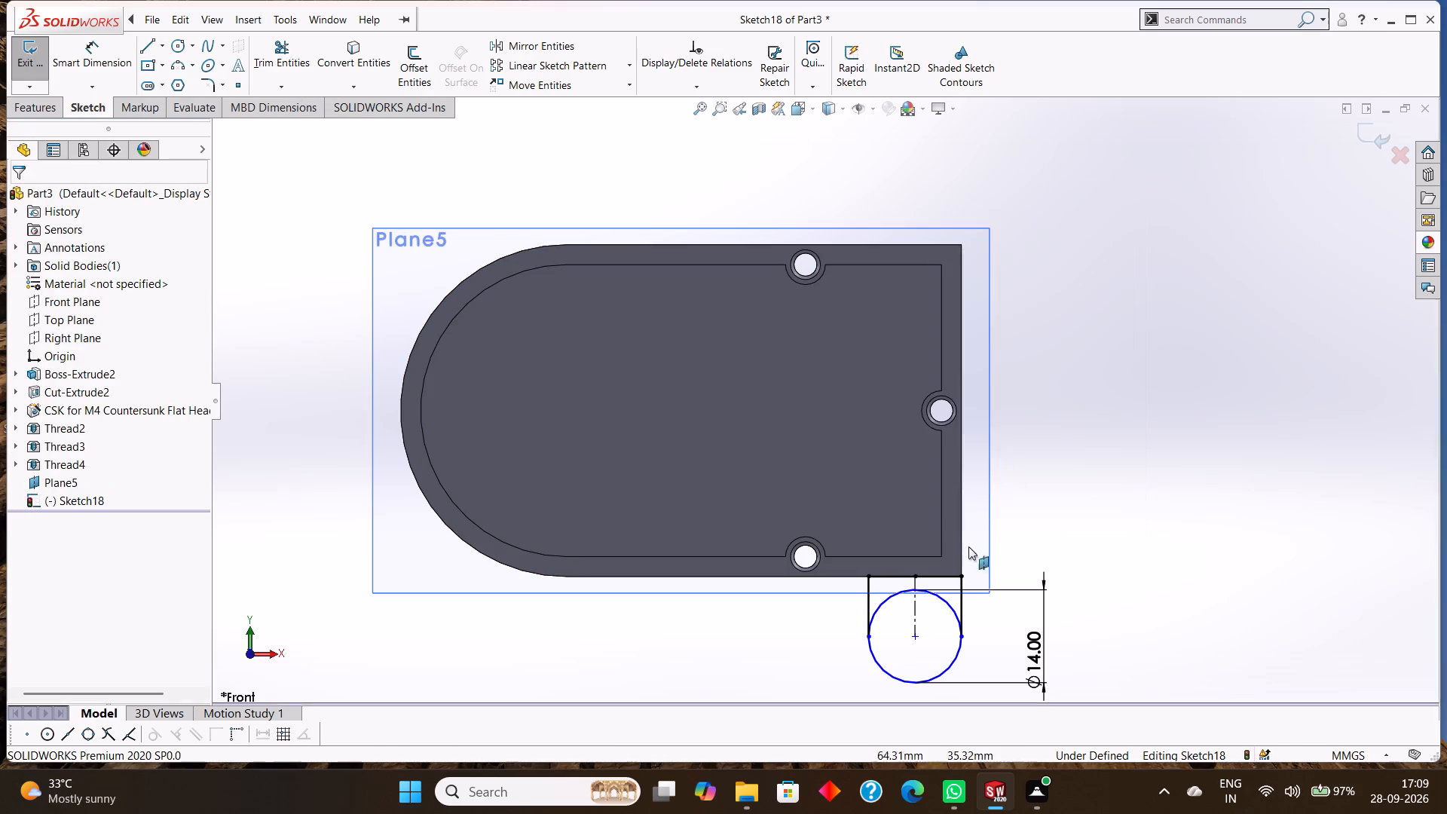
Trim away the circle's upper half between the two vertical lines, leaving a closed U-shaped lug profile.
{"action": "left_click", "coordinate": [267, 52]}
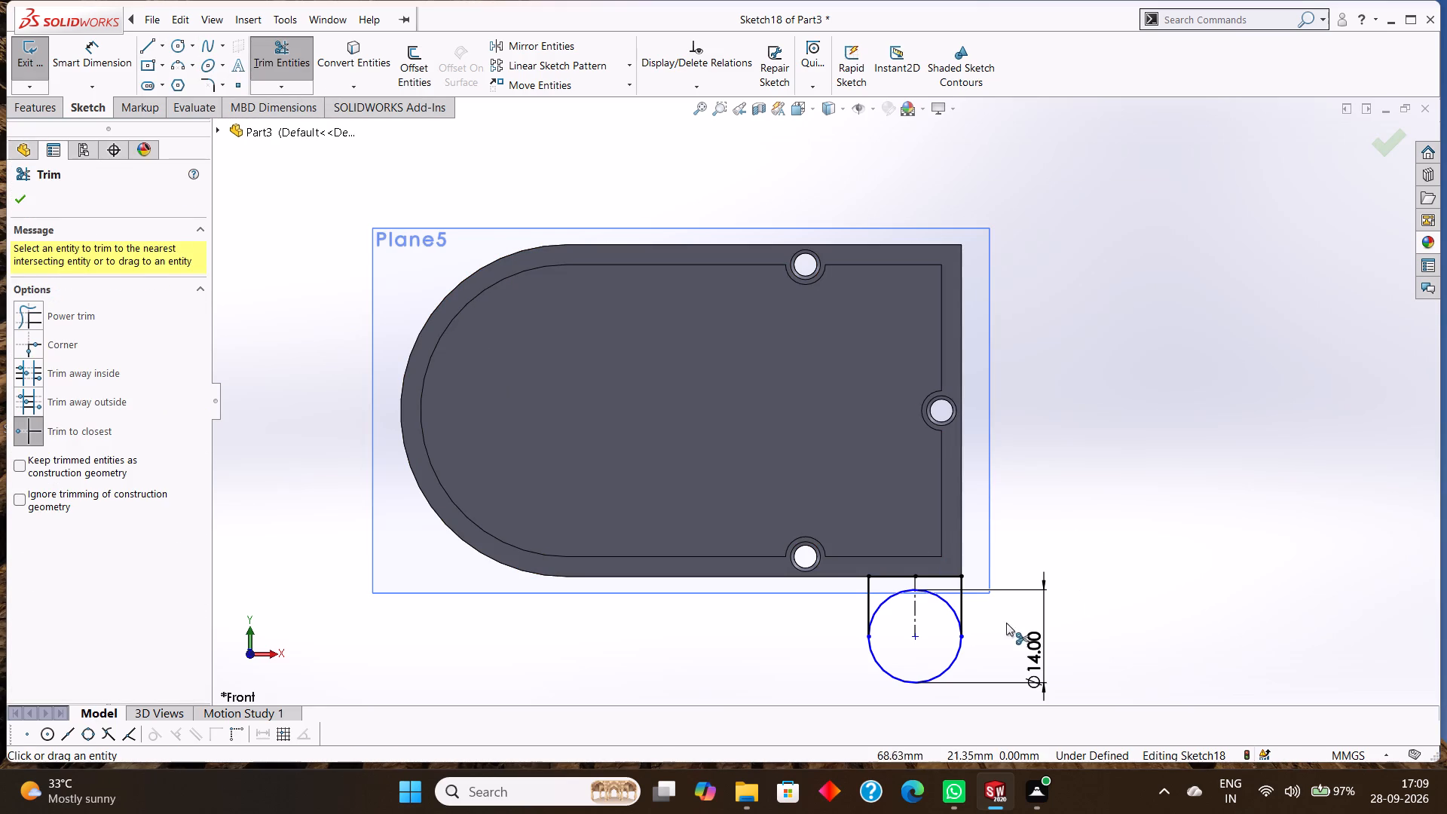
{"action": "left_click", "coordinate": [947, 607]}
{"action": "left_click", "coordinate": [888, 599]}
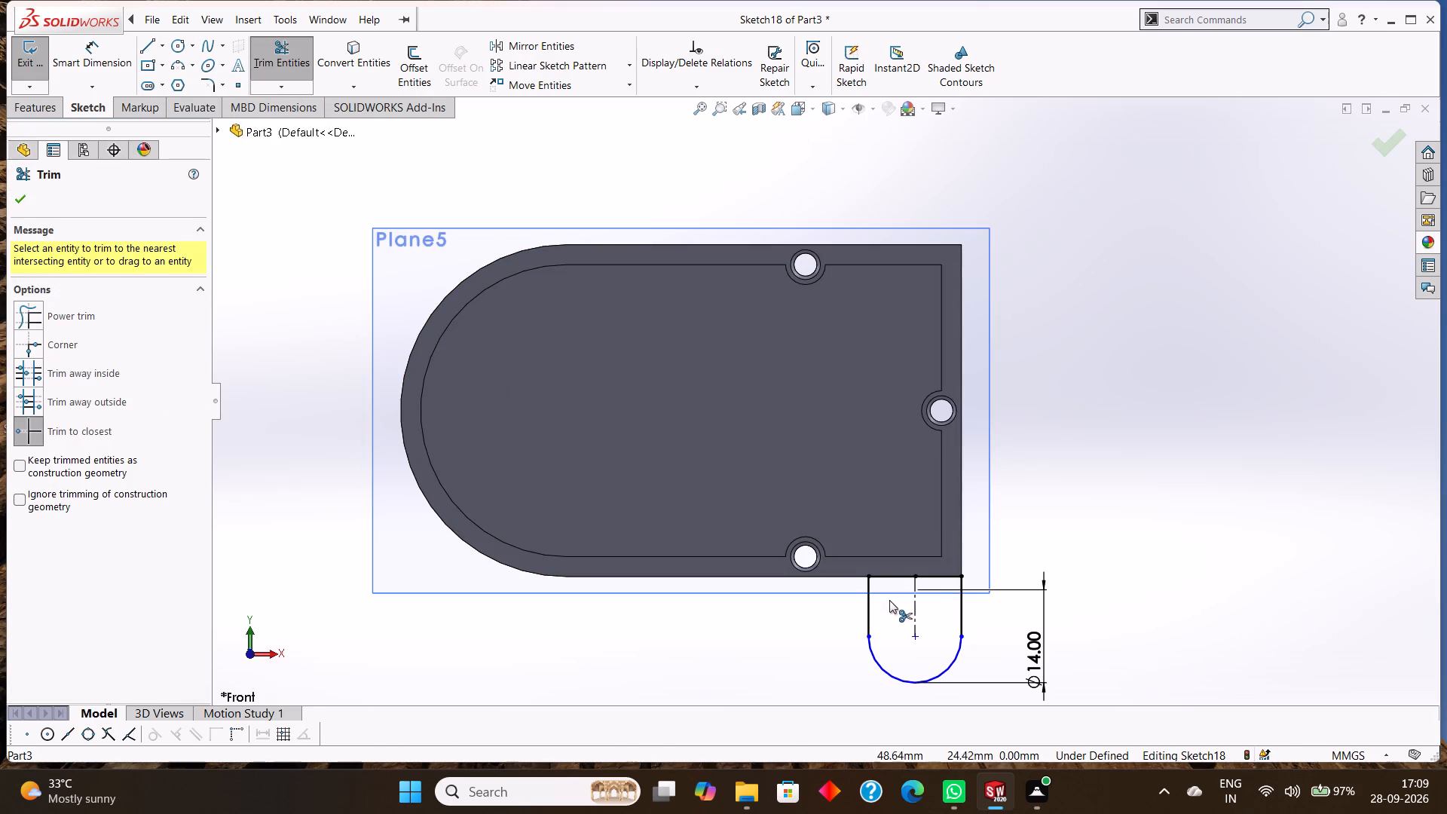
{"action": "left_click", "coordinate": [25, 200]}
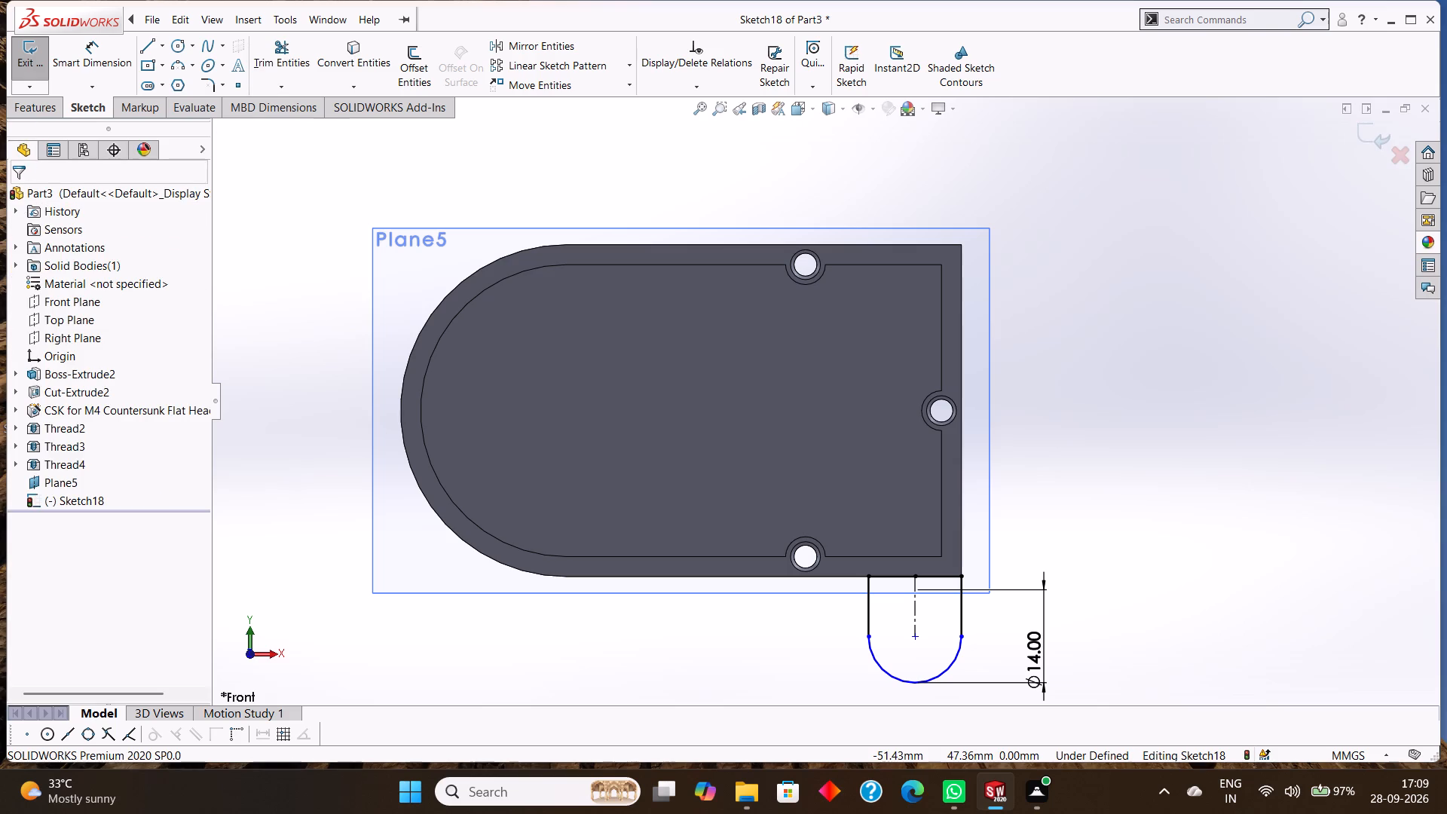
Examine from an oblique side view how the lug profile sits against the enclosure's long wall.
{"action": "left_click", "coordinate": [25, 112]}
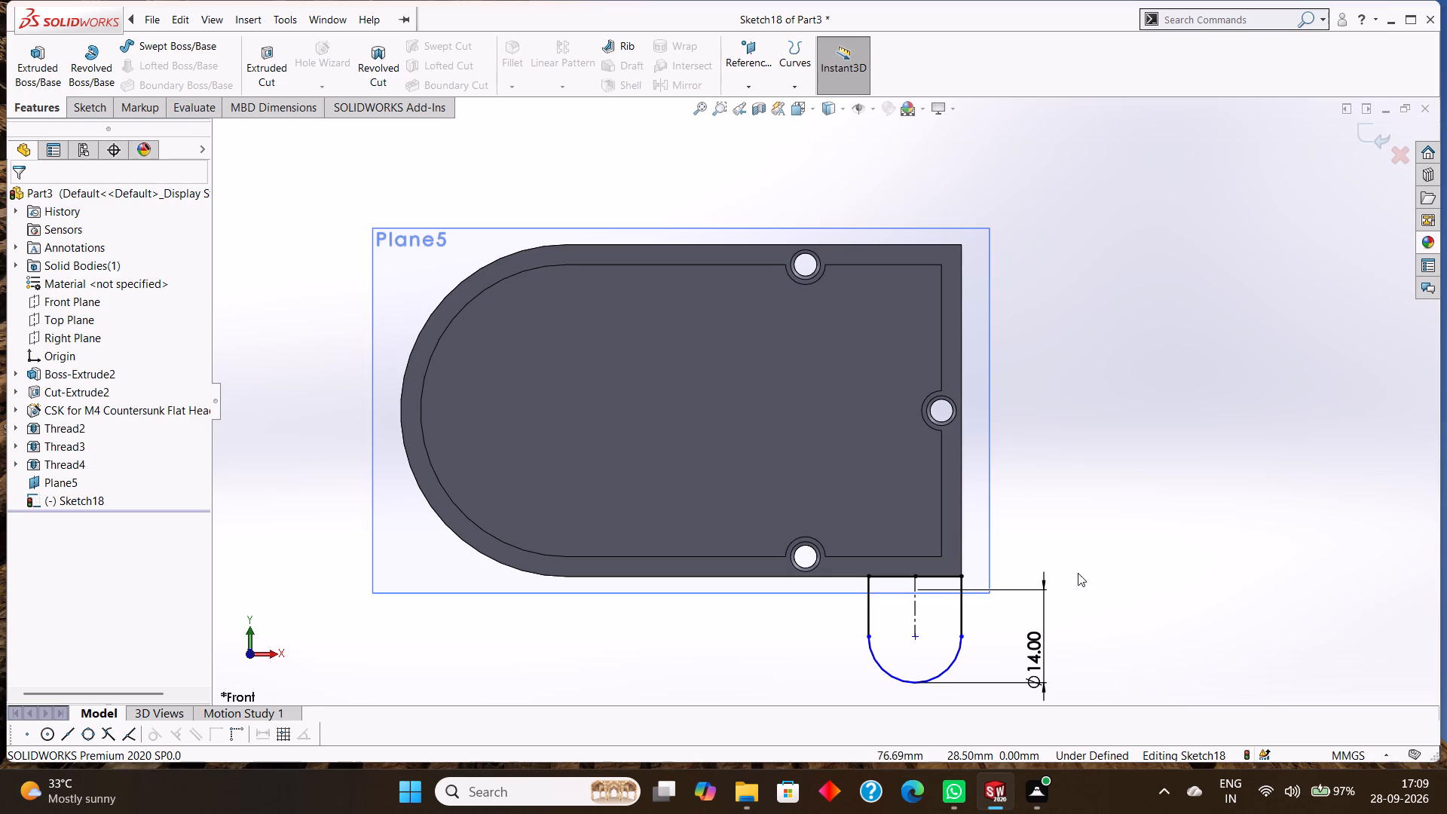
{"action": "middle_click_drag", "start_coordinate": [1078, 573], "coordinate": [1082, 281]}
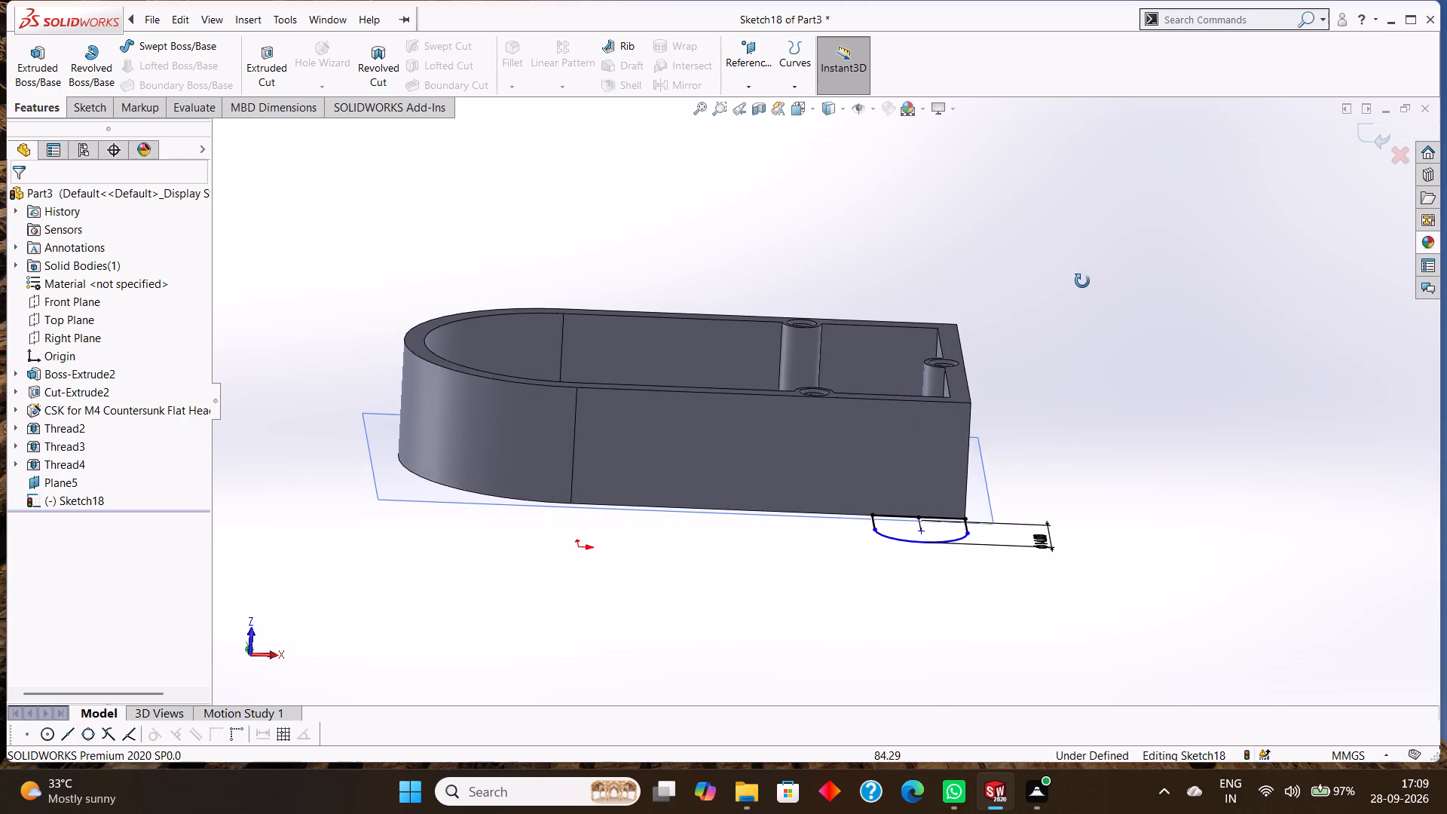
{"action": "middle_click_drag", "start_coordinate": [1082, 281], "coordinate": [1084, 301]}
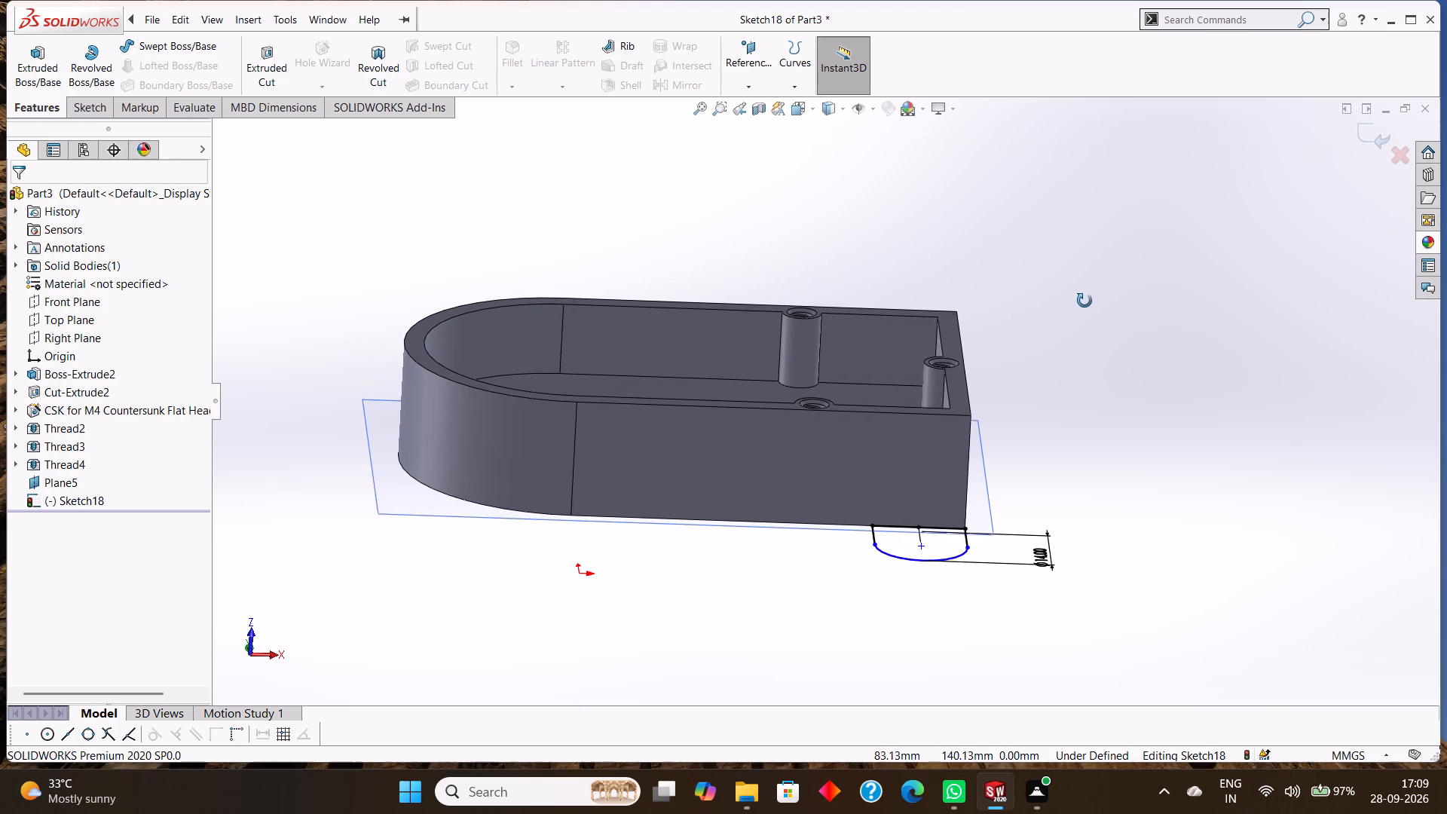
{"action": "middle_click_drag", "start_coordinate": [1084, 301], "coordinate": [1081, 298]}
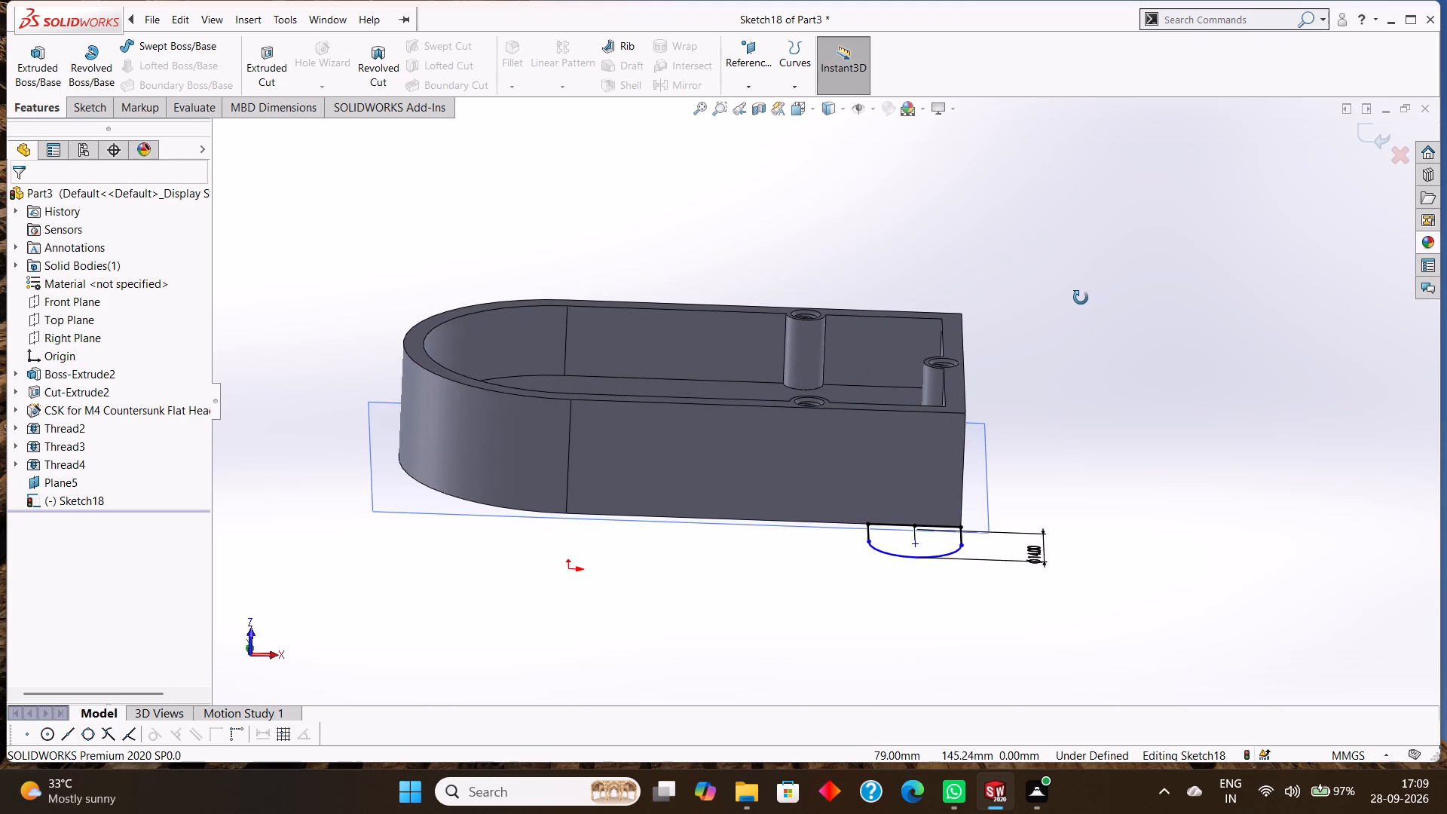
{"action": "middle_click_drag", "start_coordinate": [1081, 298], "coordinate": [1084, 300]}
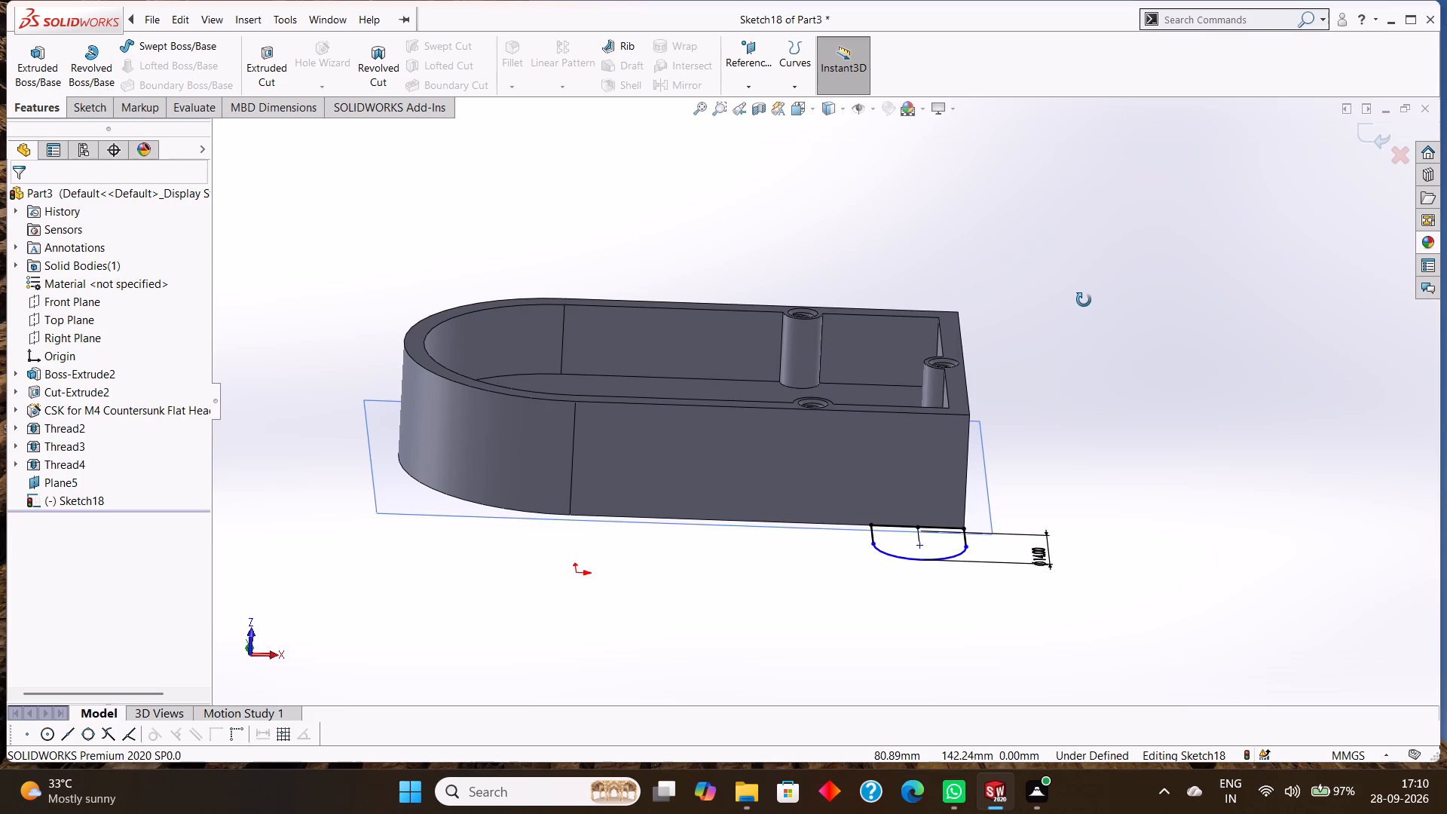
{"action": "middle_click_drag", "start_coordinate": [1084, 300], "coordinate": [1072, 291]}
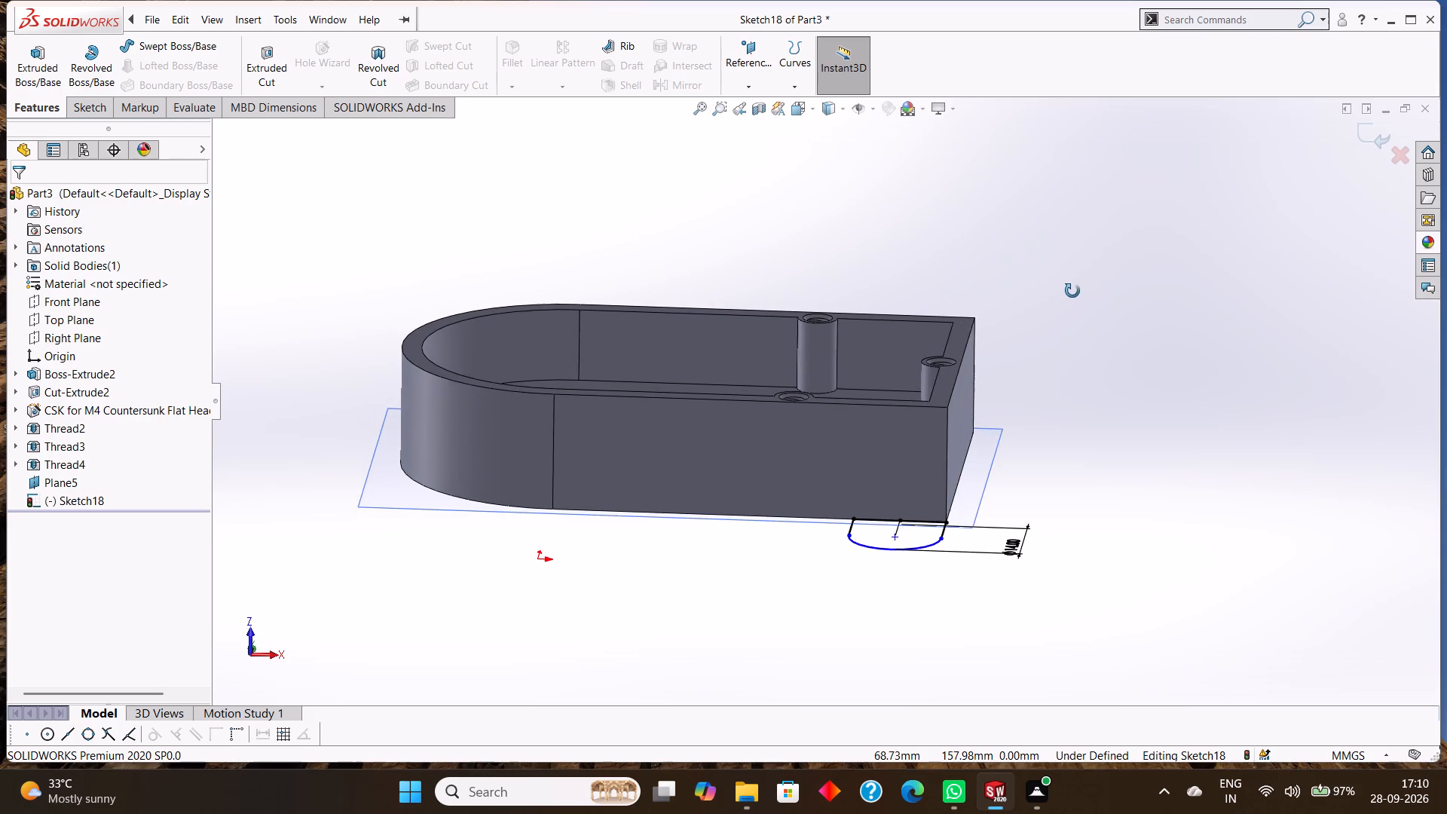
{"action": "middle_click_drag", "start_coordinate": [1072, 291], "coordinate": [1075, 315]}
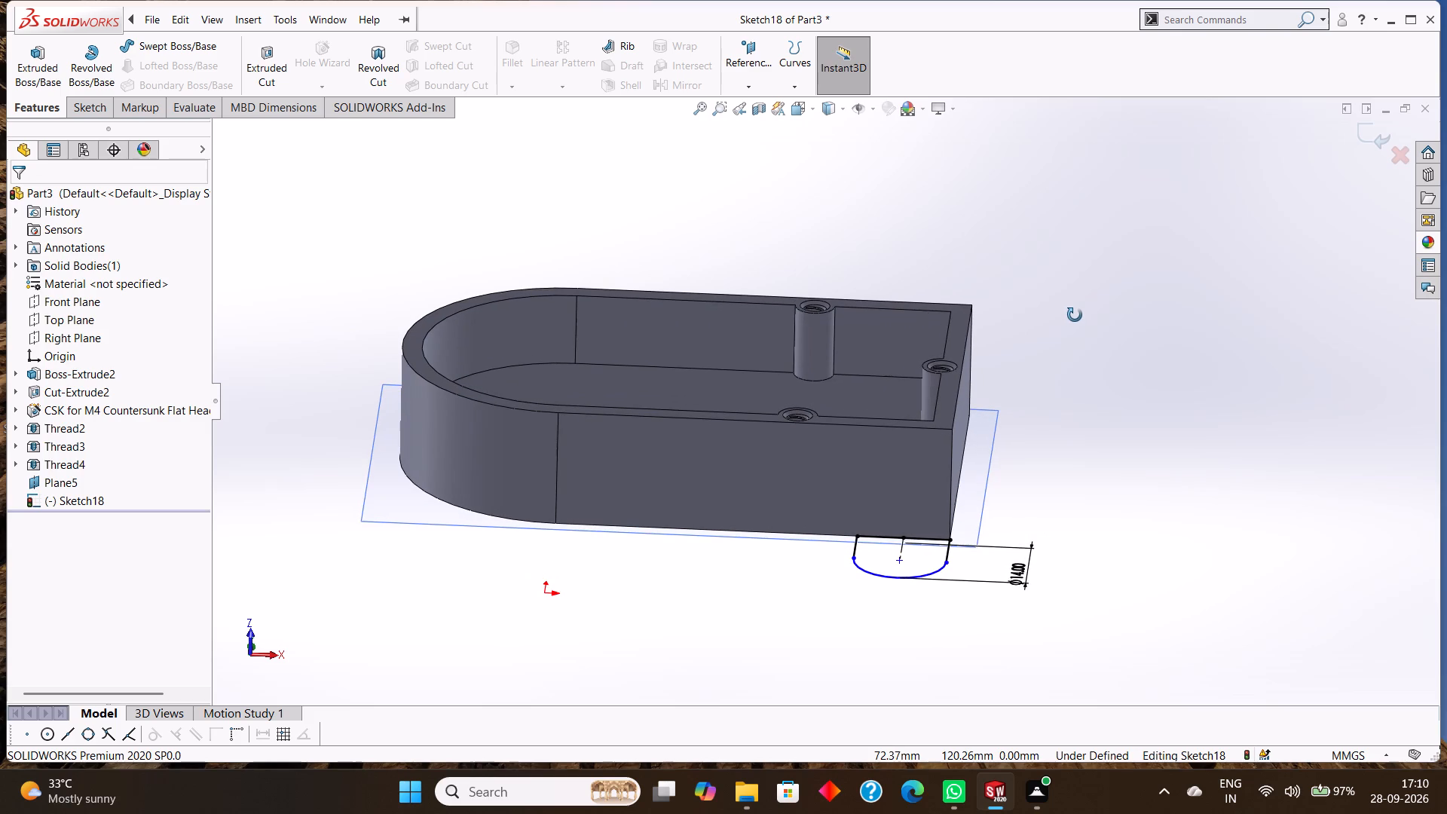
{"action": "middle_click_drag", "start_coordinate": [1075, 315], "coordinate": [1075, 320]}
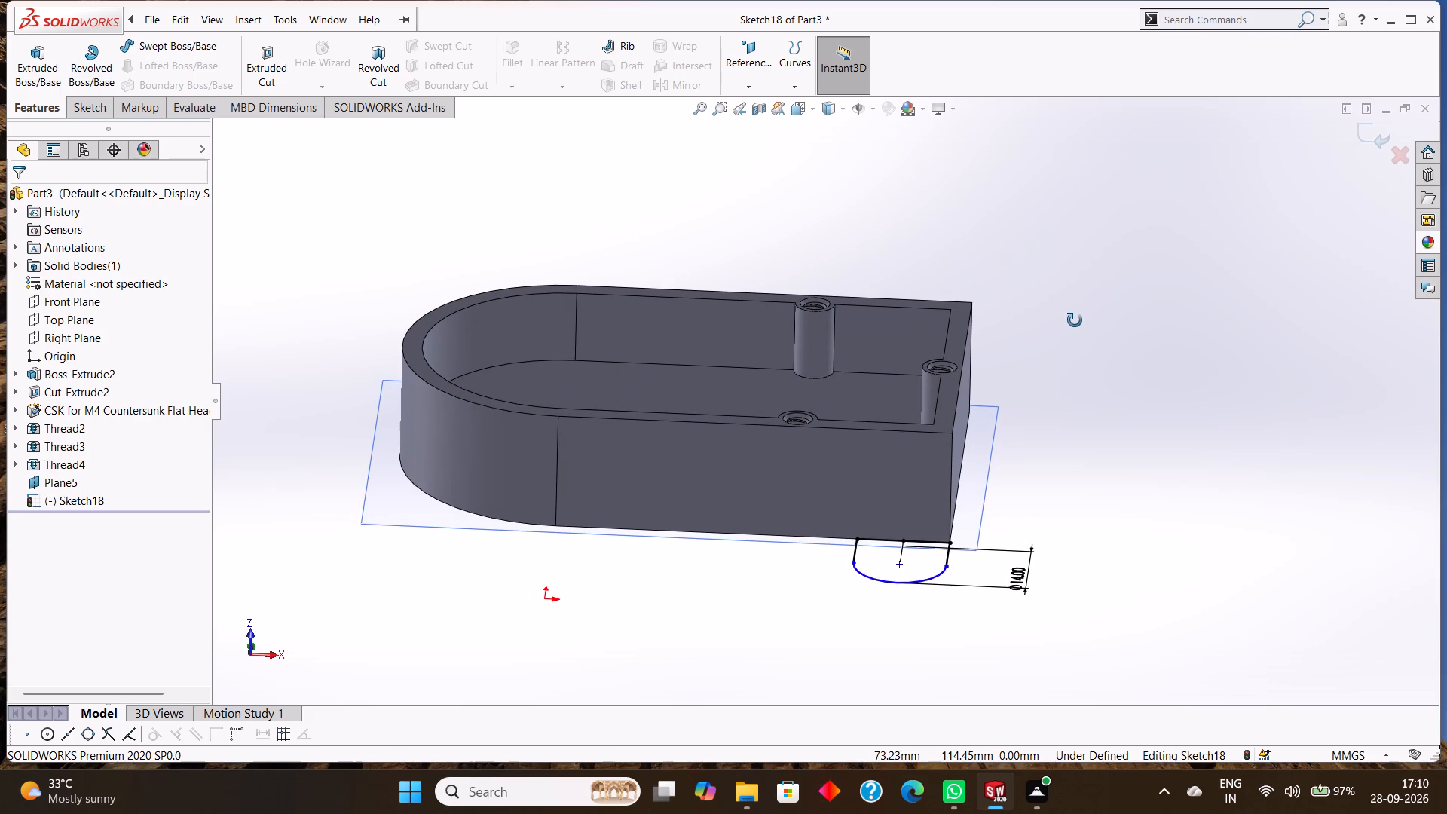
{"action": "middle_click_drag", "start_coordinate": [1075, 320], "coordinate": [1075, 324]}
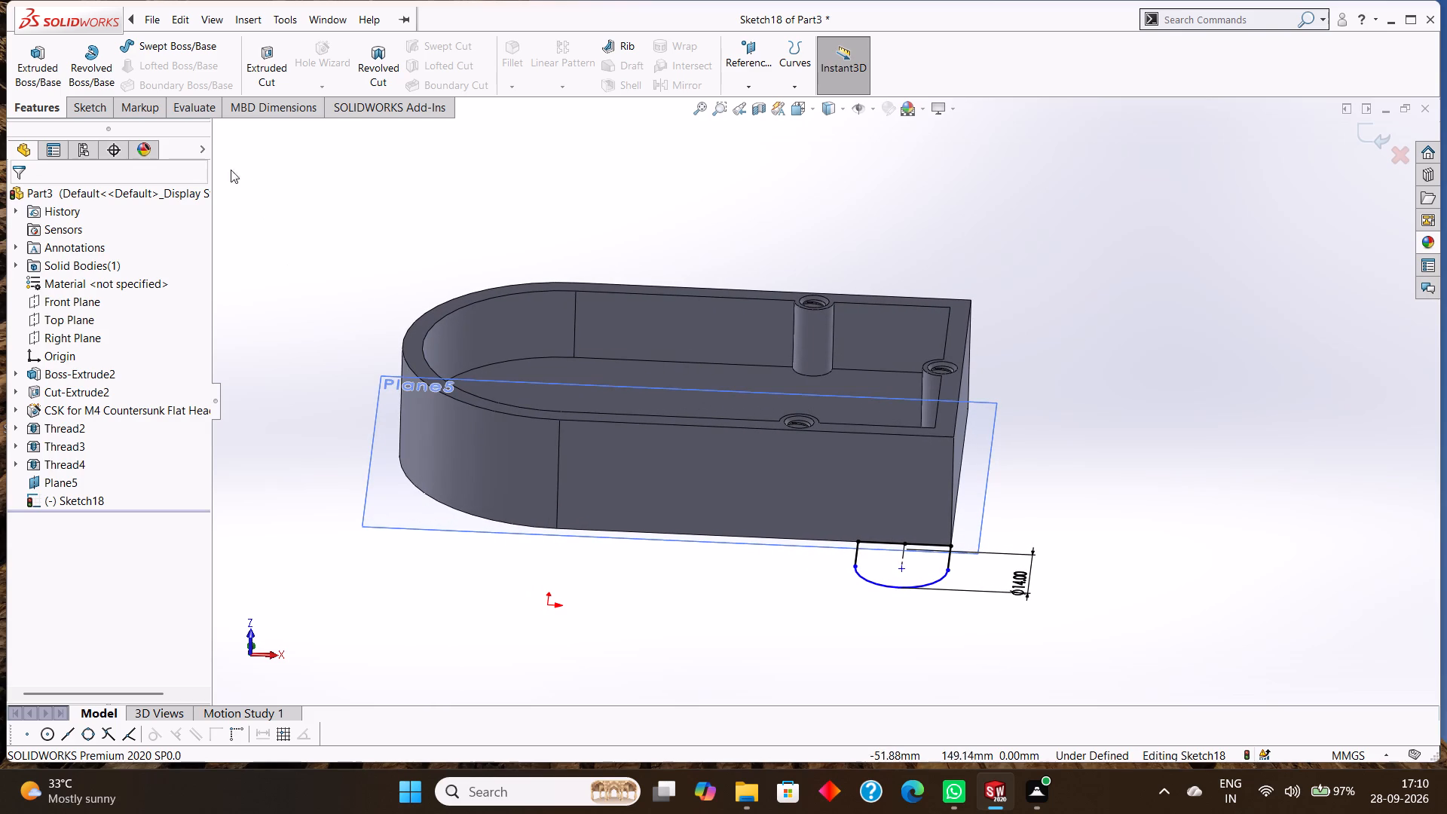
Exit the lug profile sketch.
{"action": "left_click", "coordinate": [81, 112]}
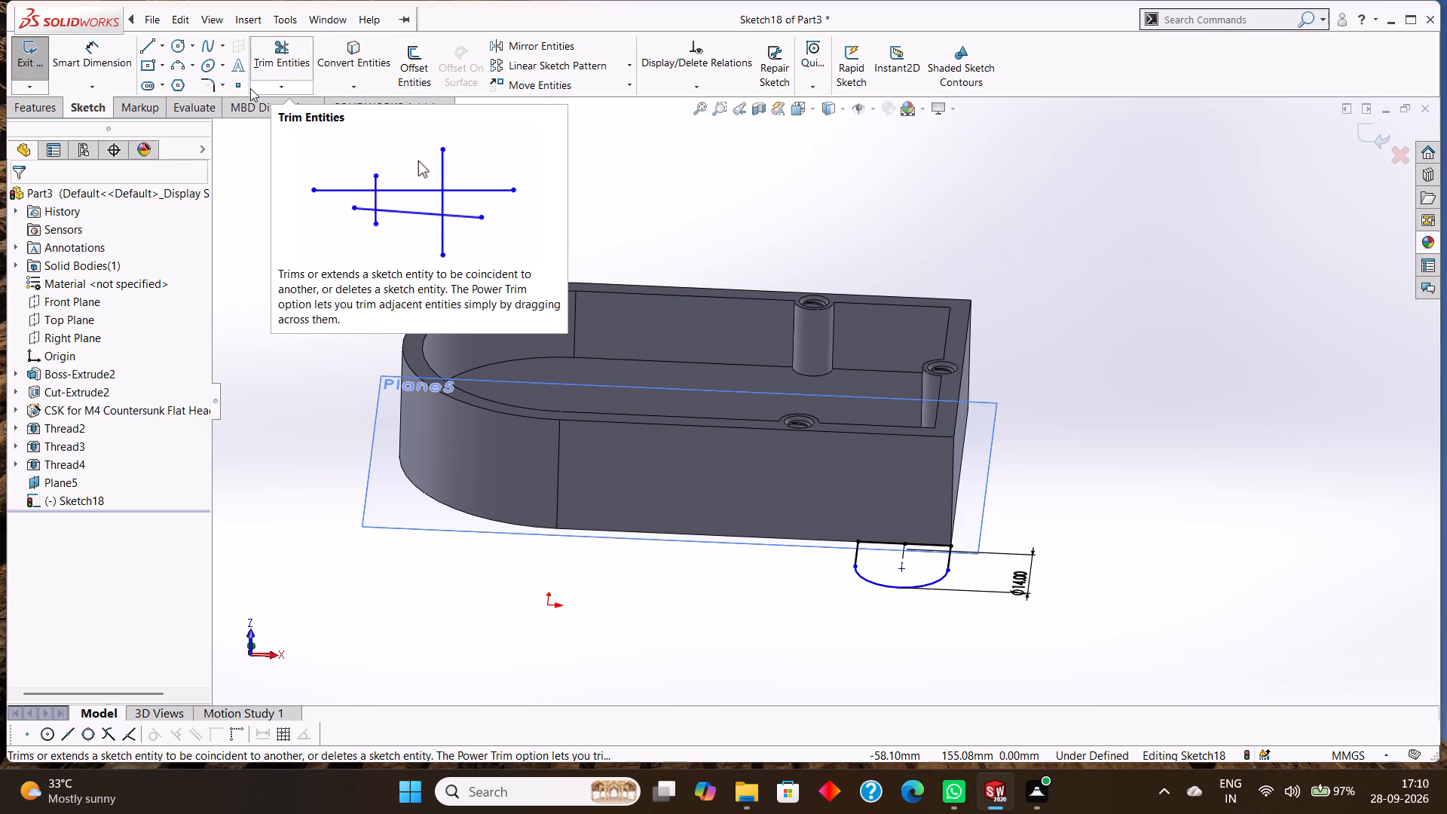
{"action": "left_click", "coordinate": [48, 107]}
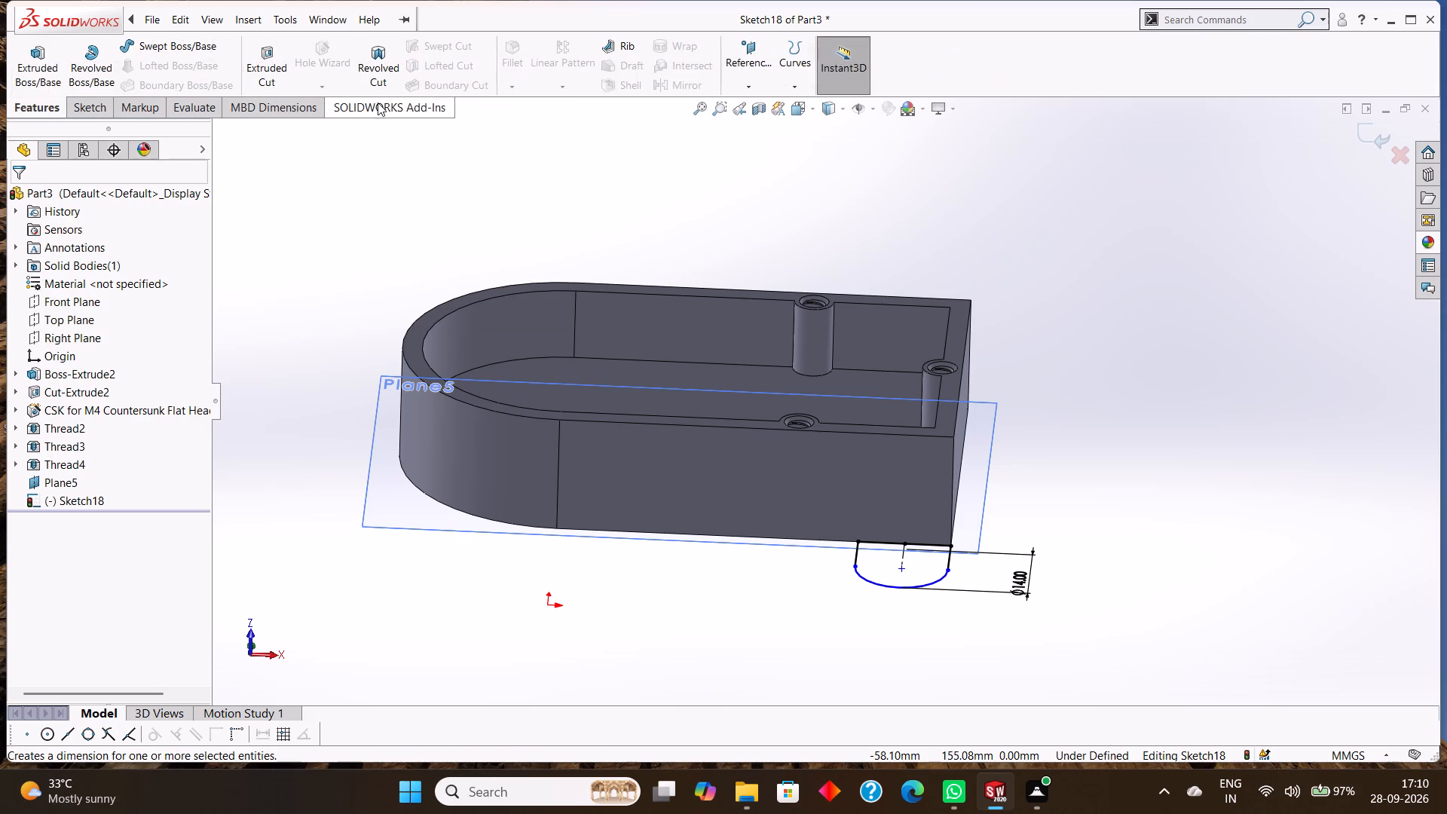
{"action": "left_click", "coordinate": [87, 107]}
{"action": "left_click_drag", "start_coordinate": [29, 63], "coordinate": [45, 64]}
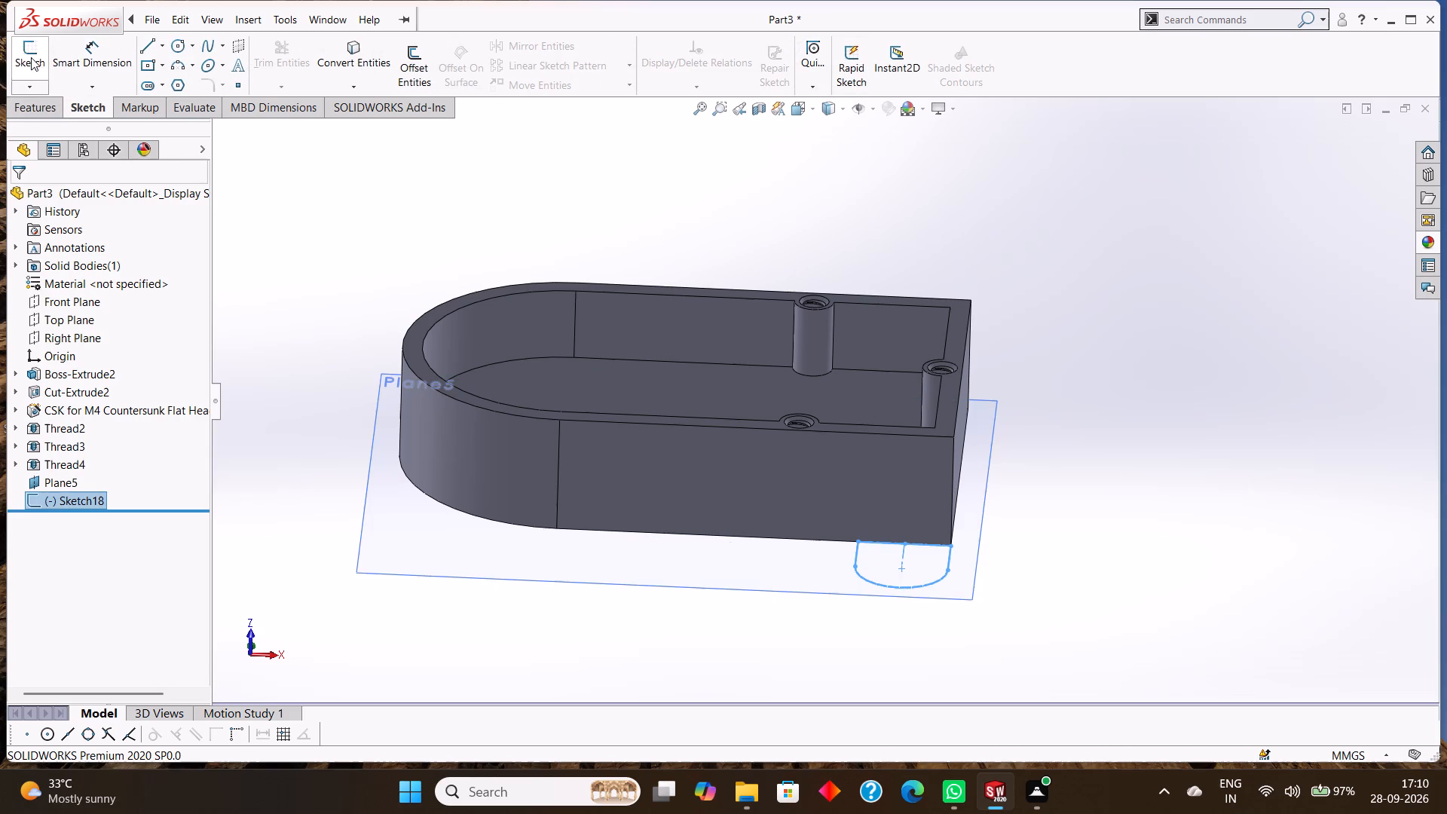
Fillet the two outer vertical corner edges of the enclosure's straight end with a 2 mm radius.
{"action": "left_click", "coordinate": [39, 109]}
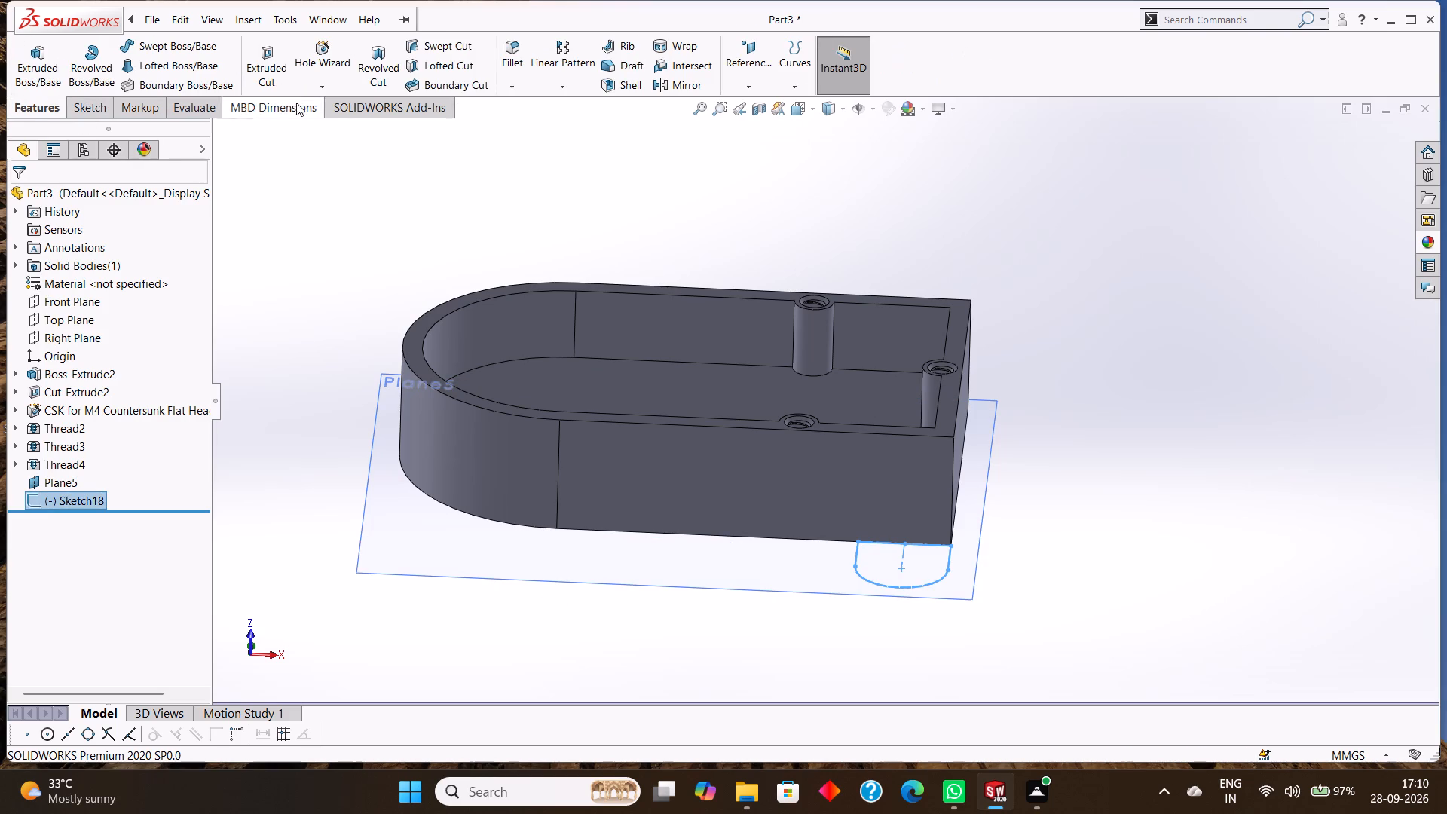
{"action": "left_click", "coordinate": [512, 87]}
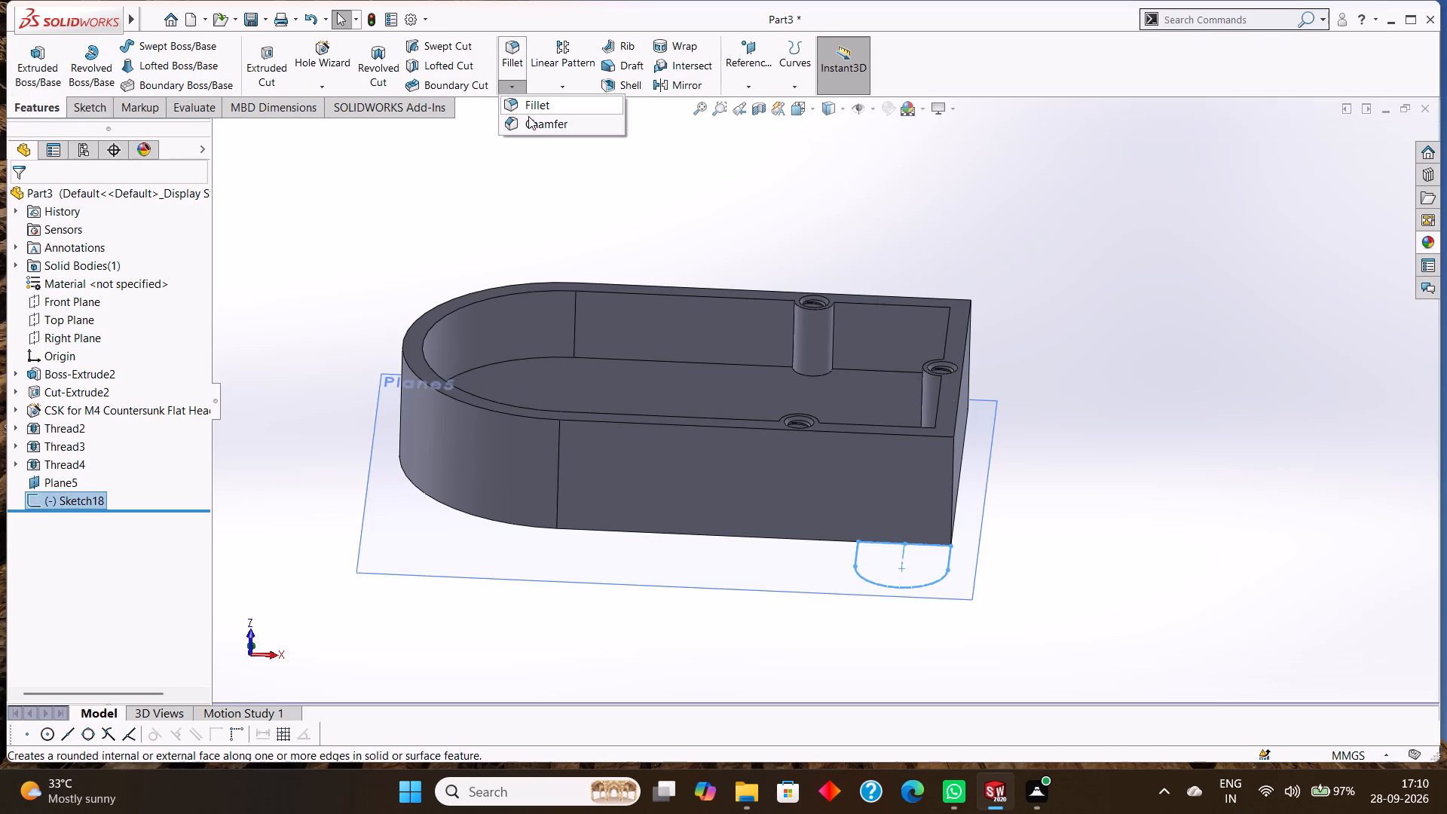
{"action": "left_click", "coordinate": [535, 109]}
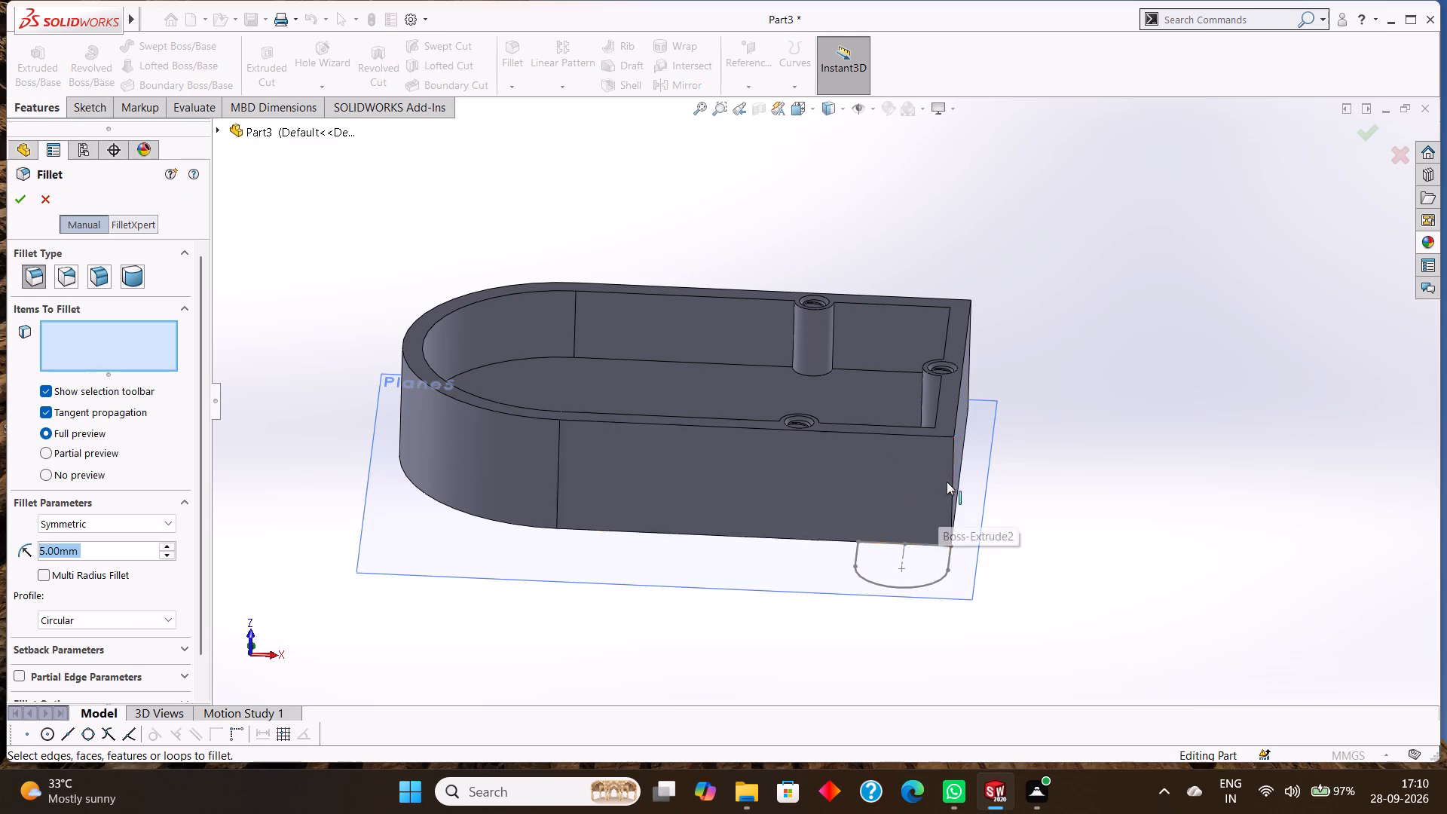
{"action": "key", "text": "2"}
{"action": "key", "text": "Return"}
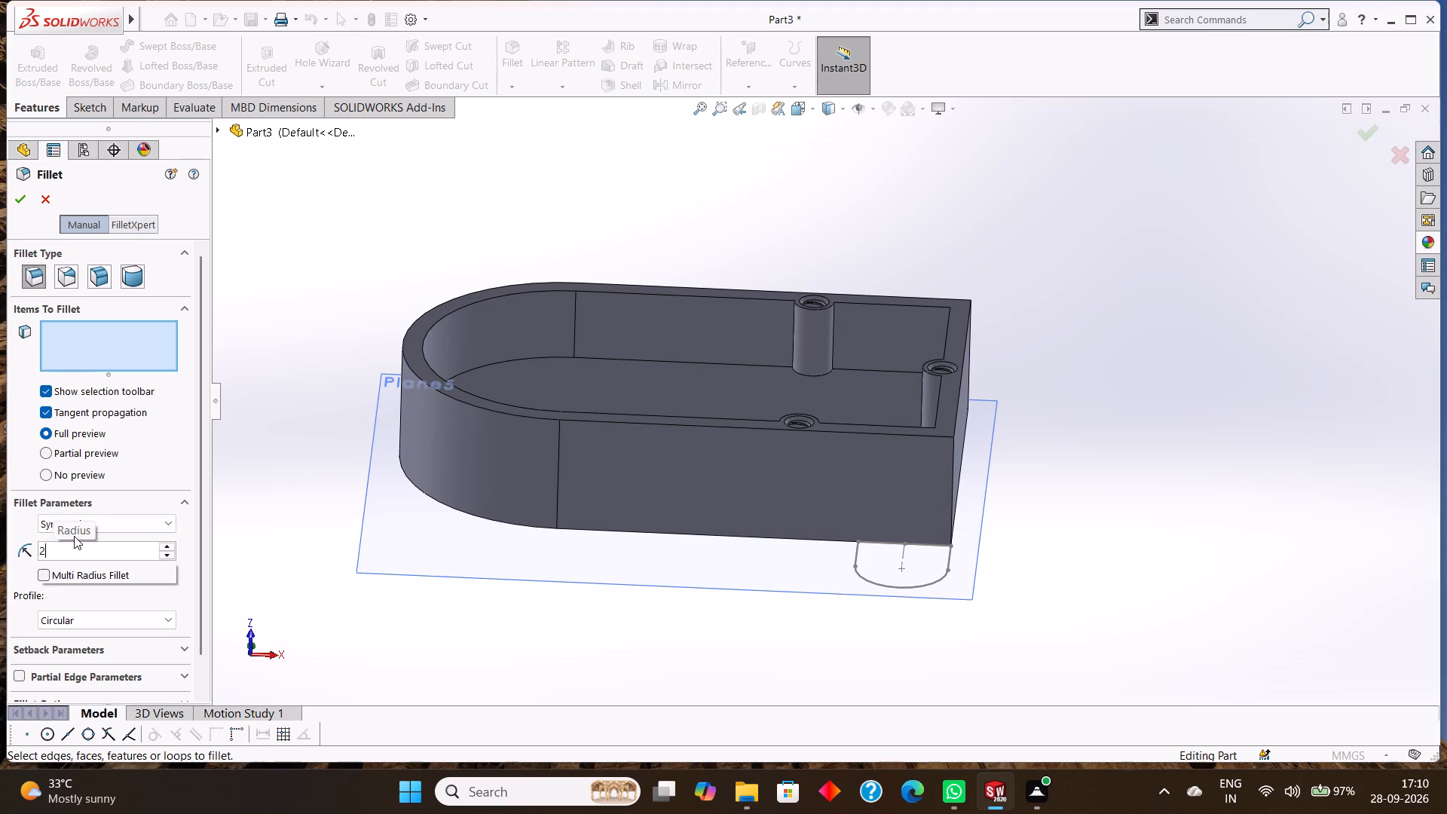
{"action": "left_click", "coordinate": [950, 475]}
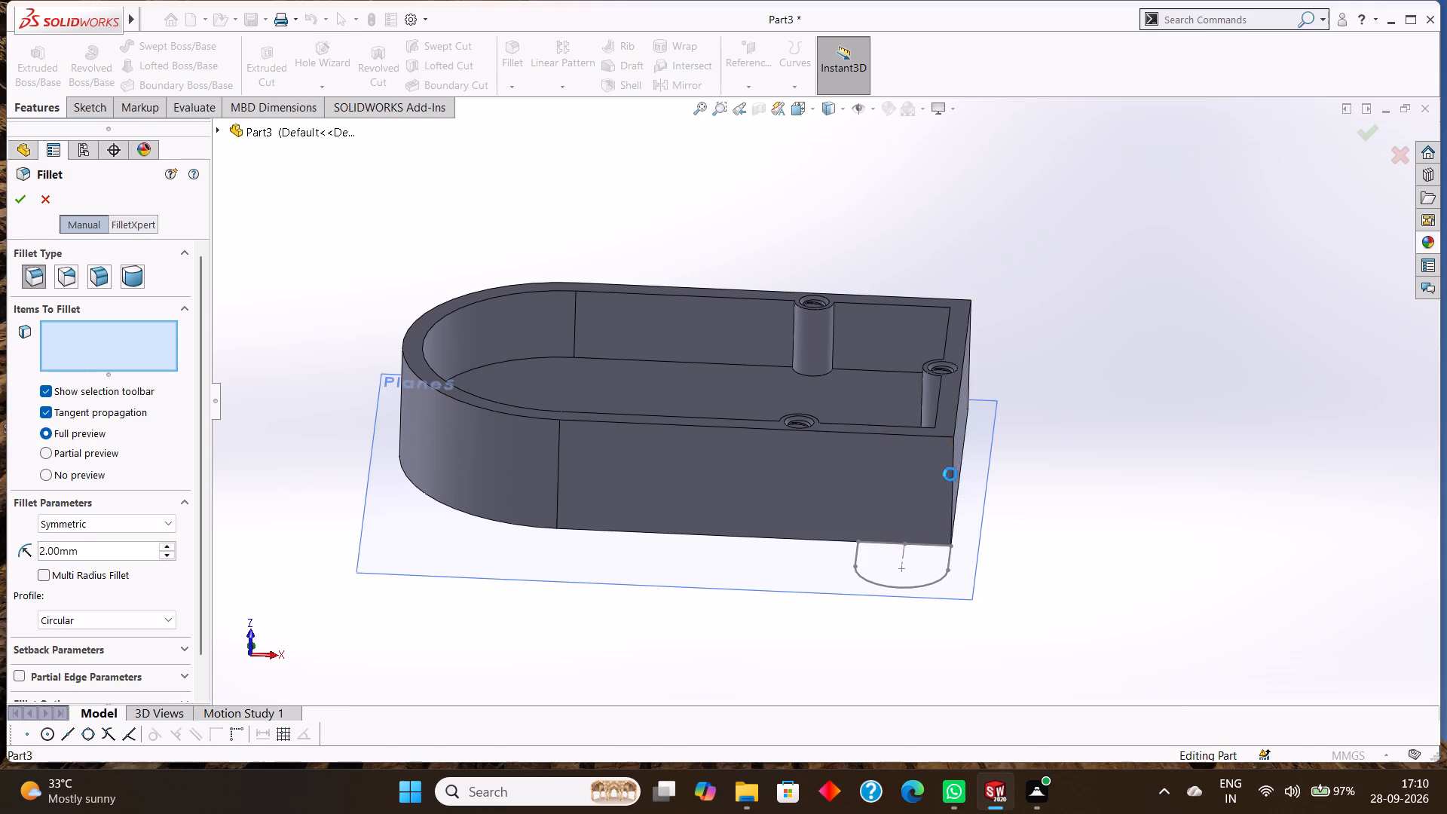
{"action": "middle_click_drag", "start_coordinate": [1175, 321], "coordinate": [1076, 509]}
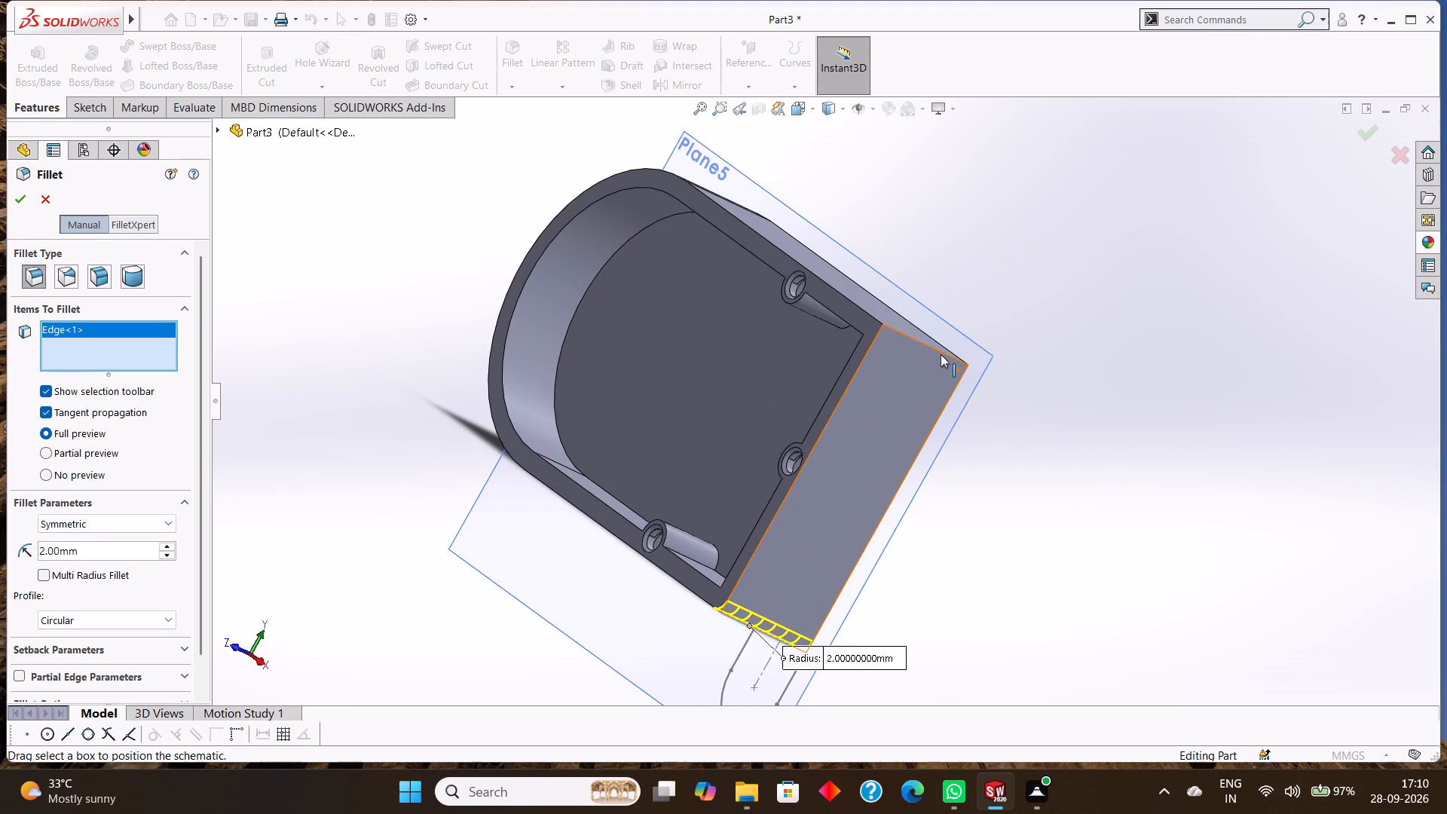
{"action": "left_click", "coordinate": [940, 352]}
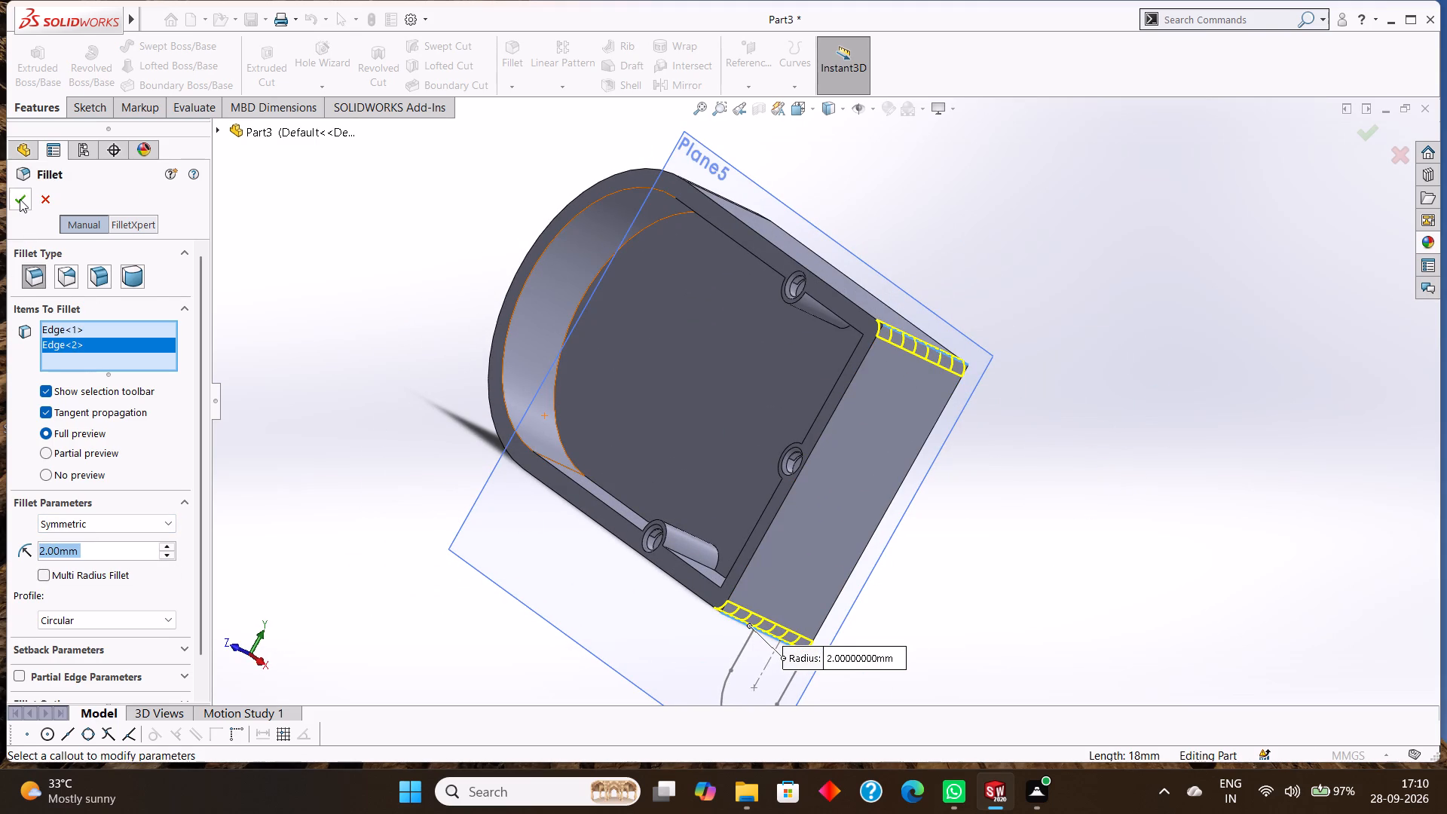
{"action": "left_click", "coordinate": [20, 199]}
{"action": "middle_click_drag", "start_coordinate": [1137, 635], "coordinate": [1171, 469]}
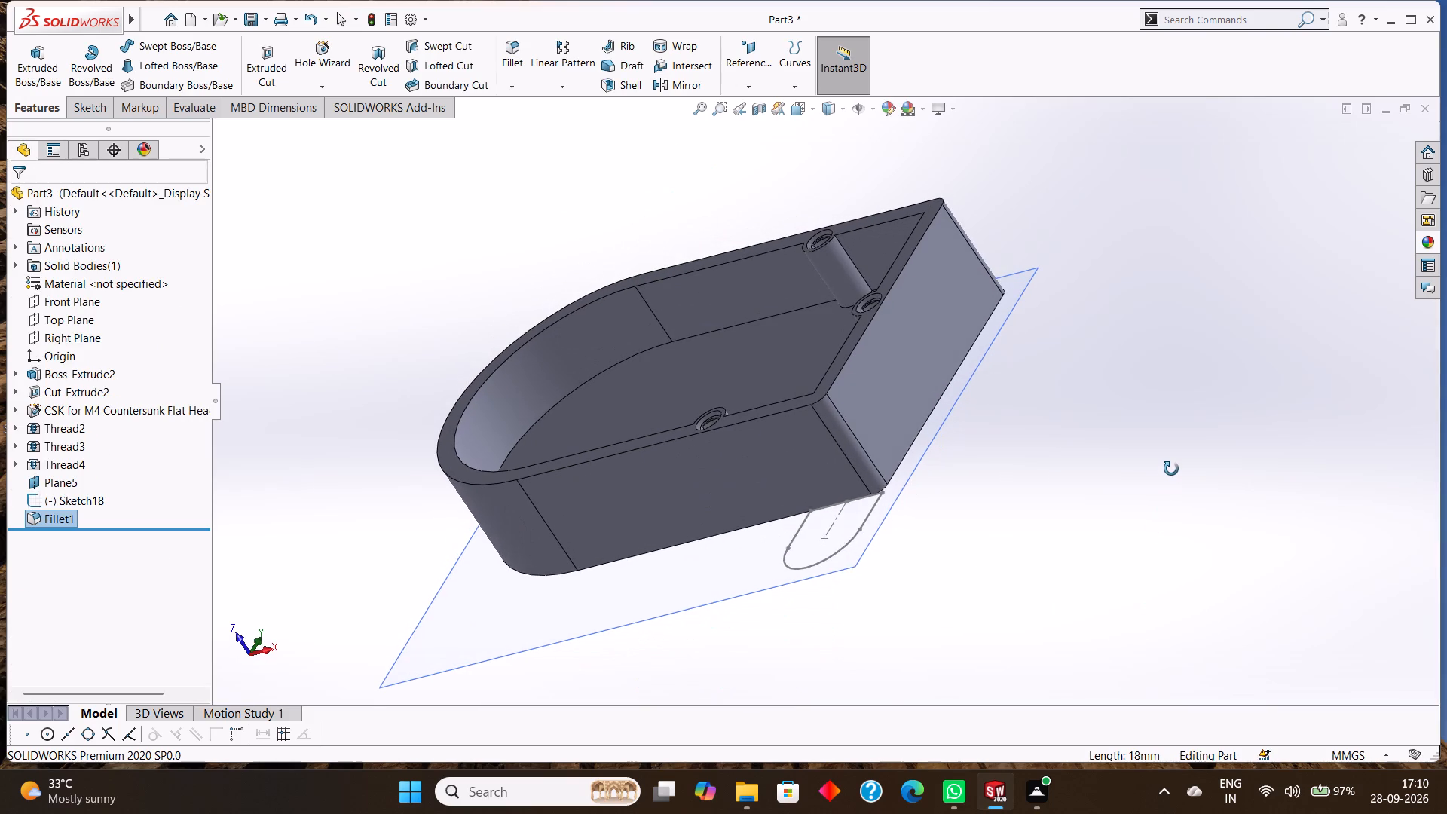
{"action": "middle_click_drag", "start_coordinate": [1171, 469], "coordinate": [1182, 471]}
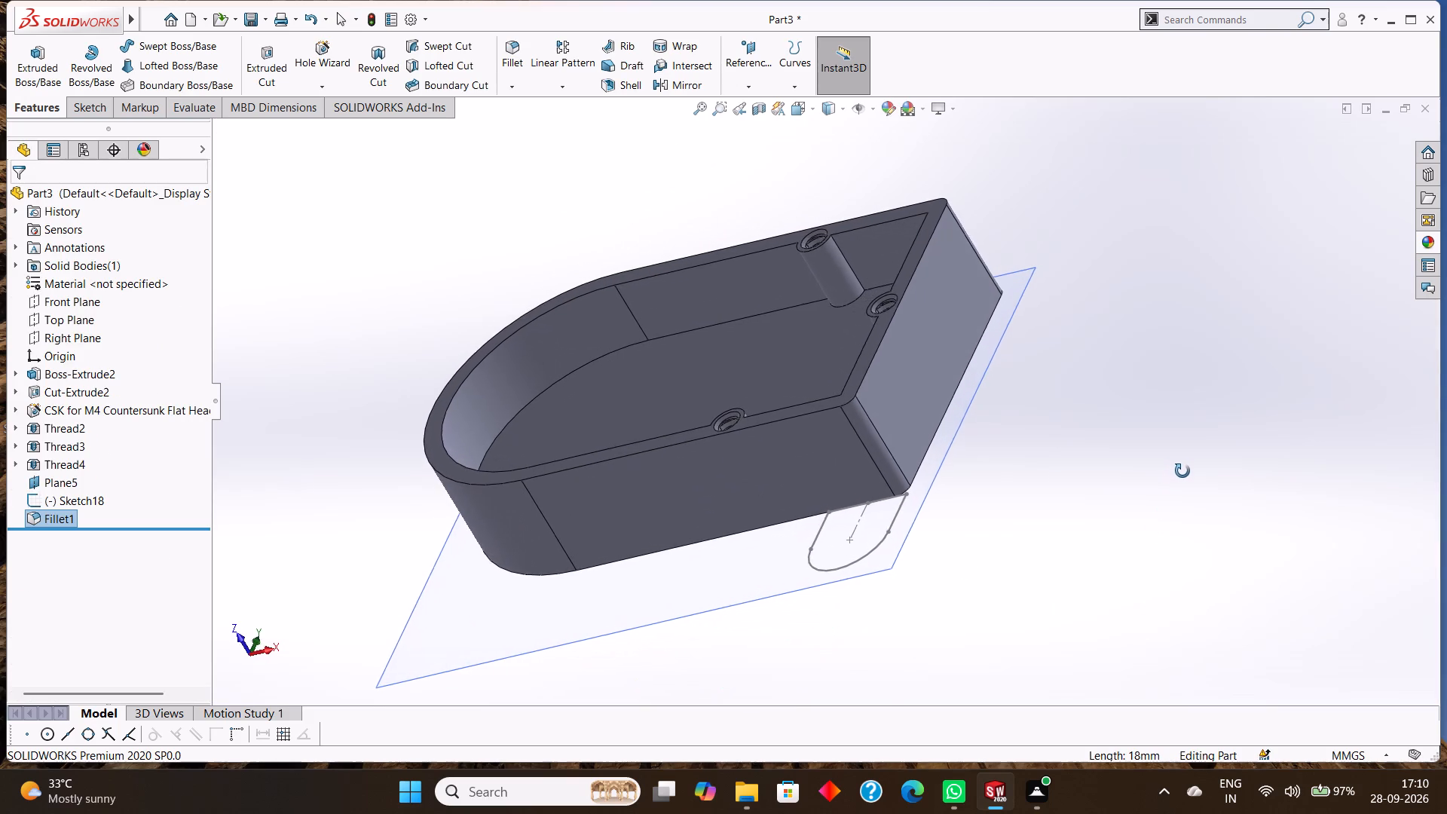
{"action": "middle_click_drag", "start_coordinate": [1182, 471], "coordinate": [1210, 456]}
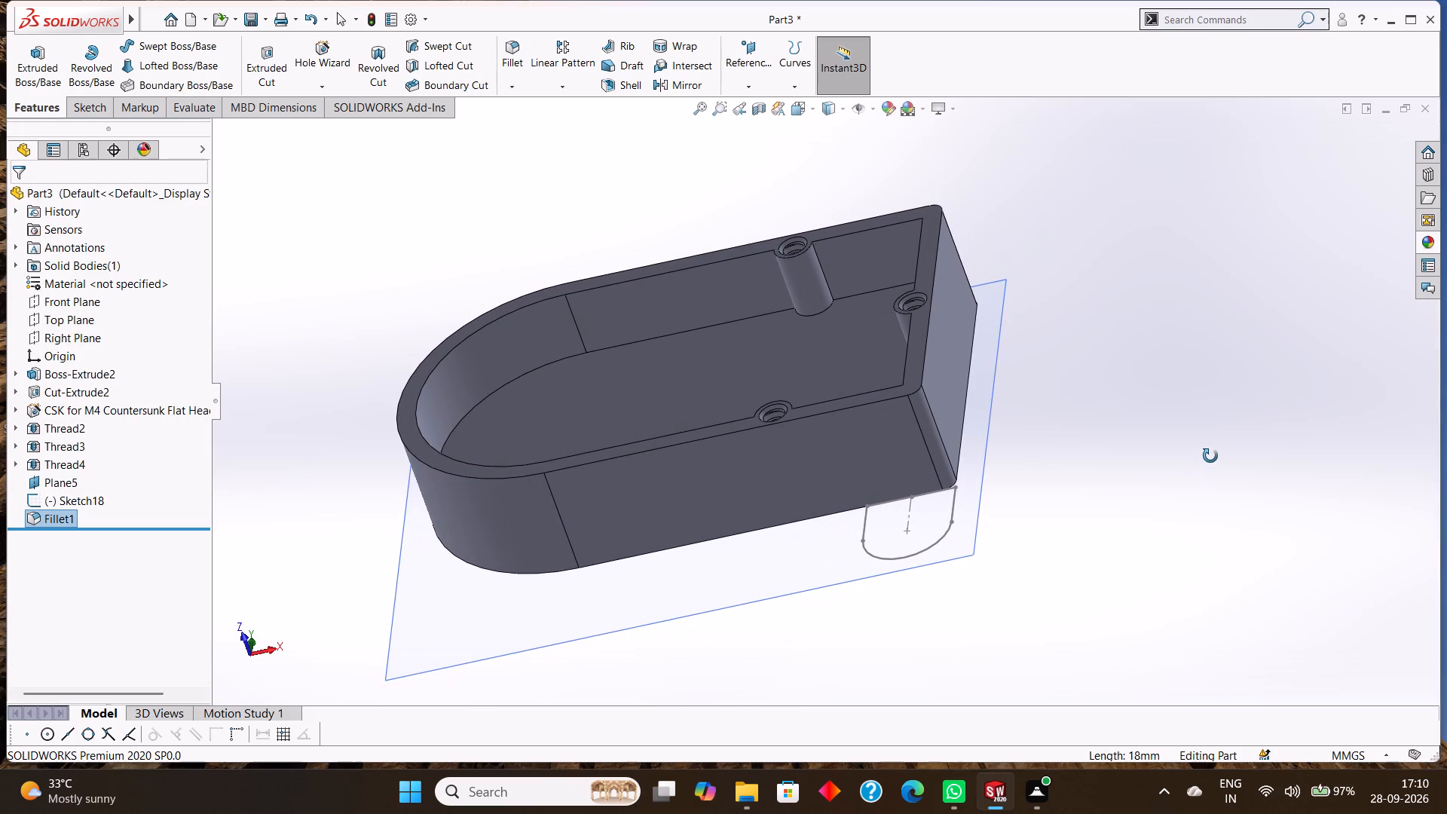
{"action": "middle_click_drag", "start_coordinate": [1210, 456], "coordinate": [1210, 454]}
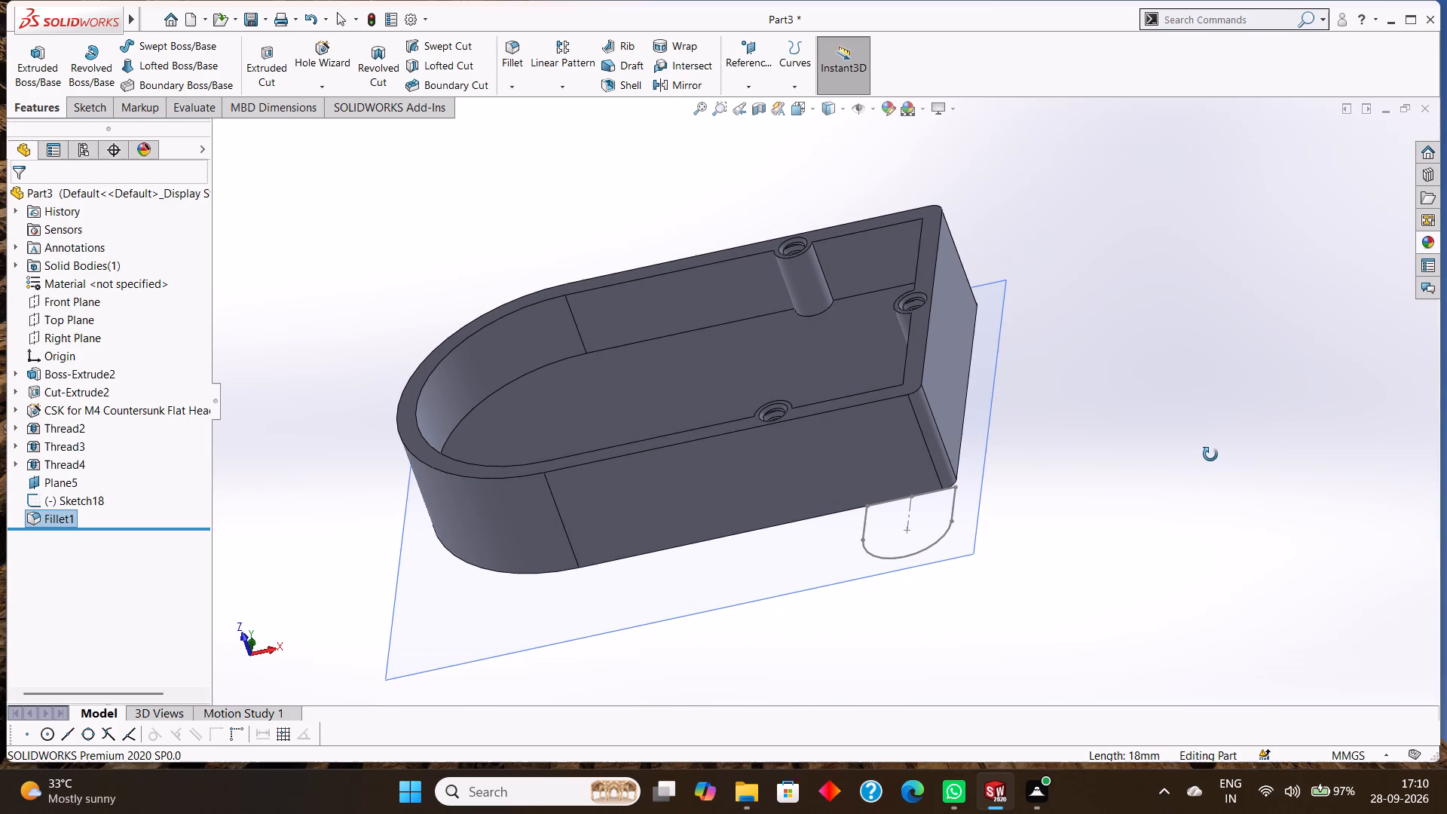
Undo the corner-edge fillet and the sketch exit to return to editing the U-shaped lug profile.
{"action": "middle_click_drag", "start_coordinate": [1210, 454], "coordinate": [1216, 460]}
{"action": "key", "text": "Escape"}
{"action": "key", "text": "ctrl+z"}
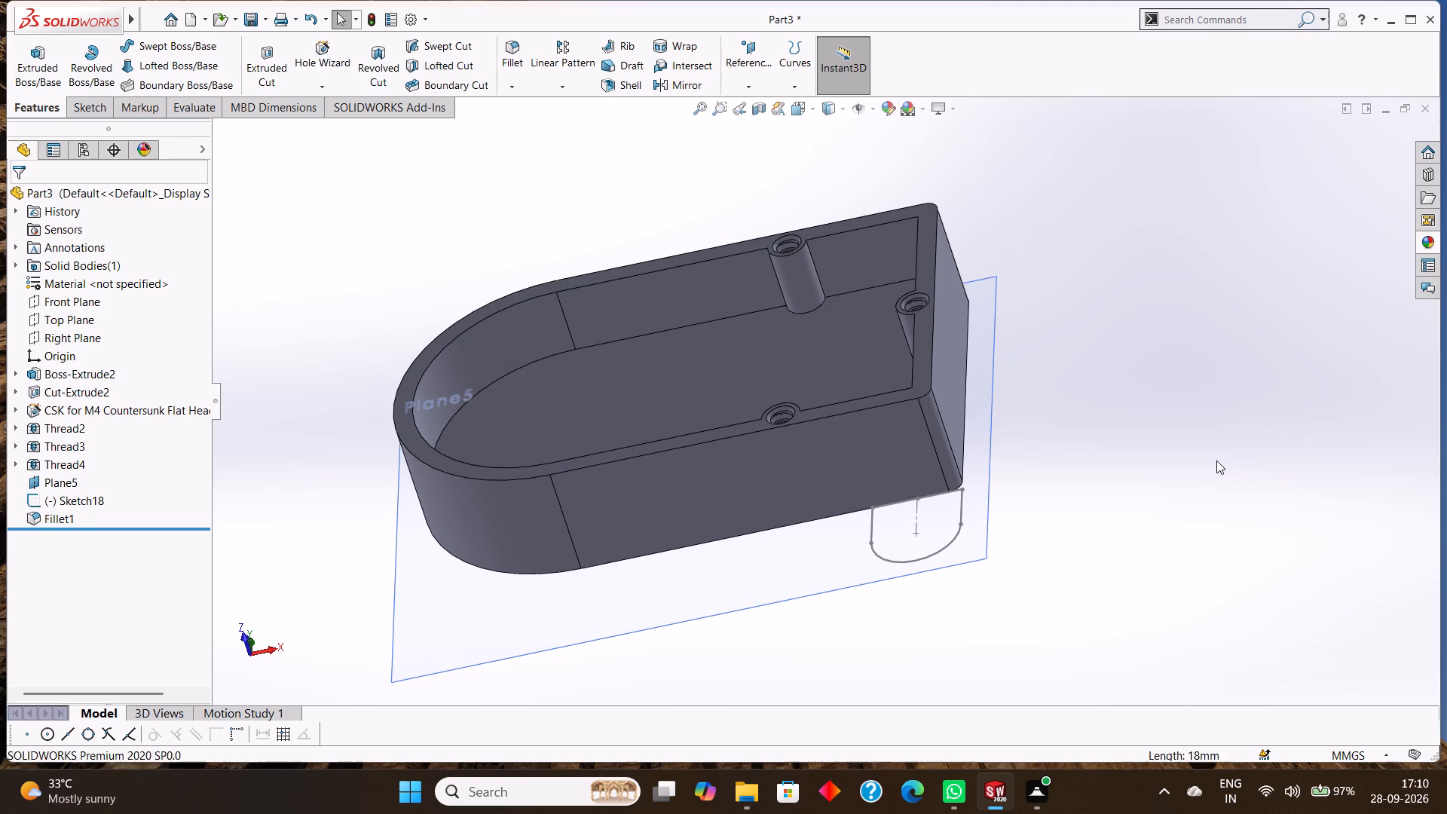
{"action": "key", "text": "ctrl+z"}
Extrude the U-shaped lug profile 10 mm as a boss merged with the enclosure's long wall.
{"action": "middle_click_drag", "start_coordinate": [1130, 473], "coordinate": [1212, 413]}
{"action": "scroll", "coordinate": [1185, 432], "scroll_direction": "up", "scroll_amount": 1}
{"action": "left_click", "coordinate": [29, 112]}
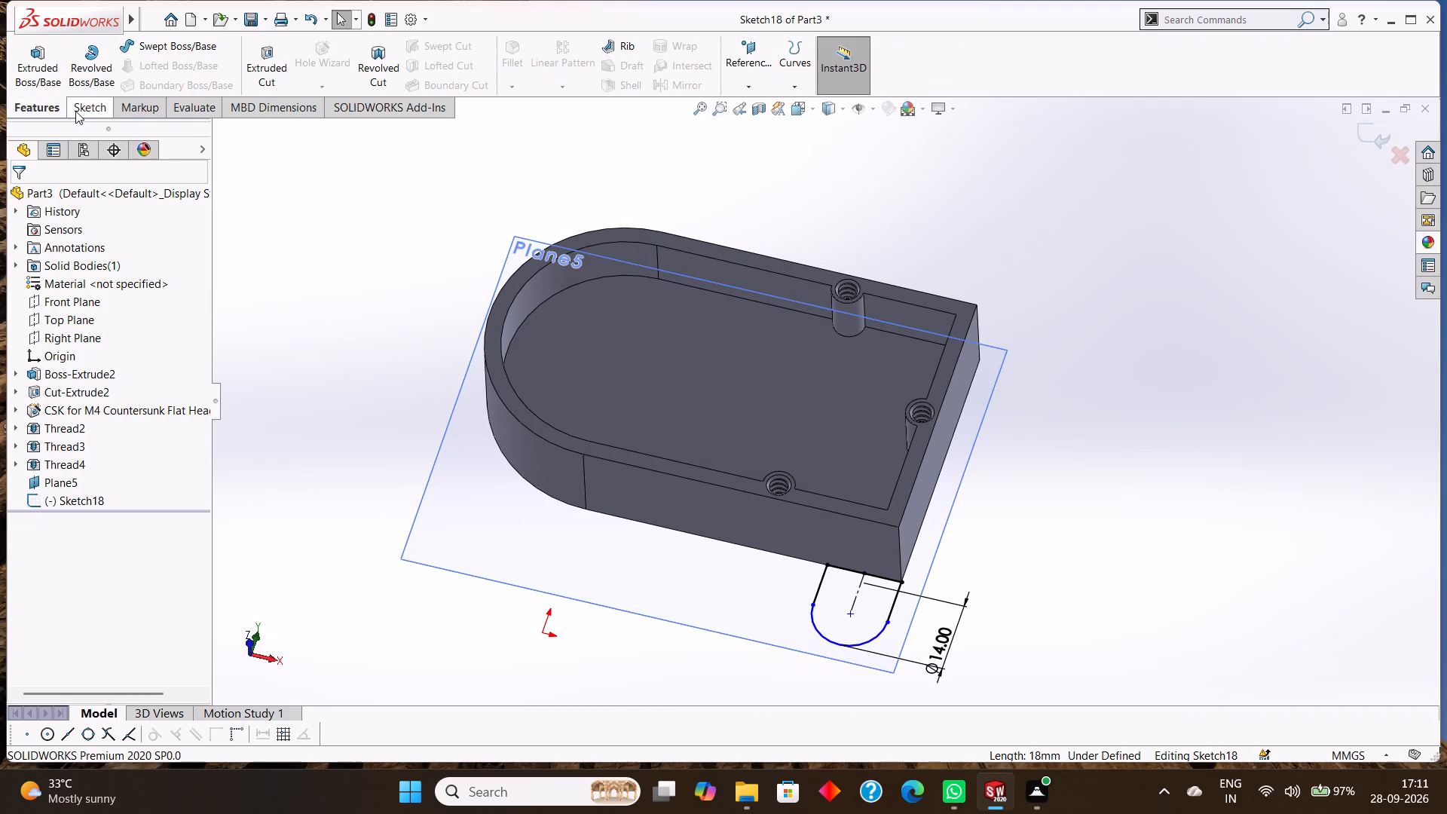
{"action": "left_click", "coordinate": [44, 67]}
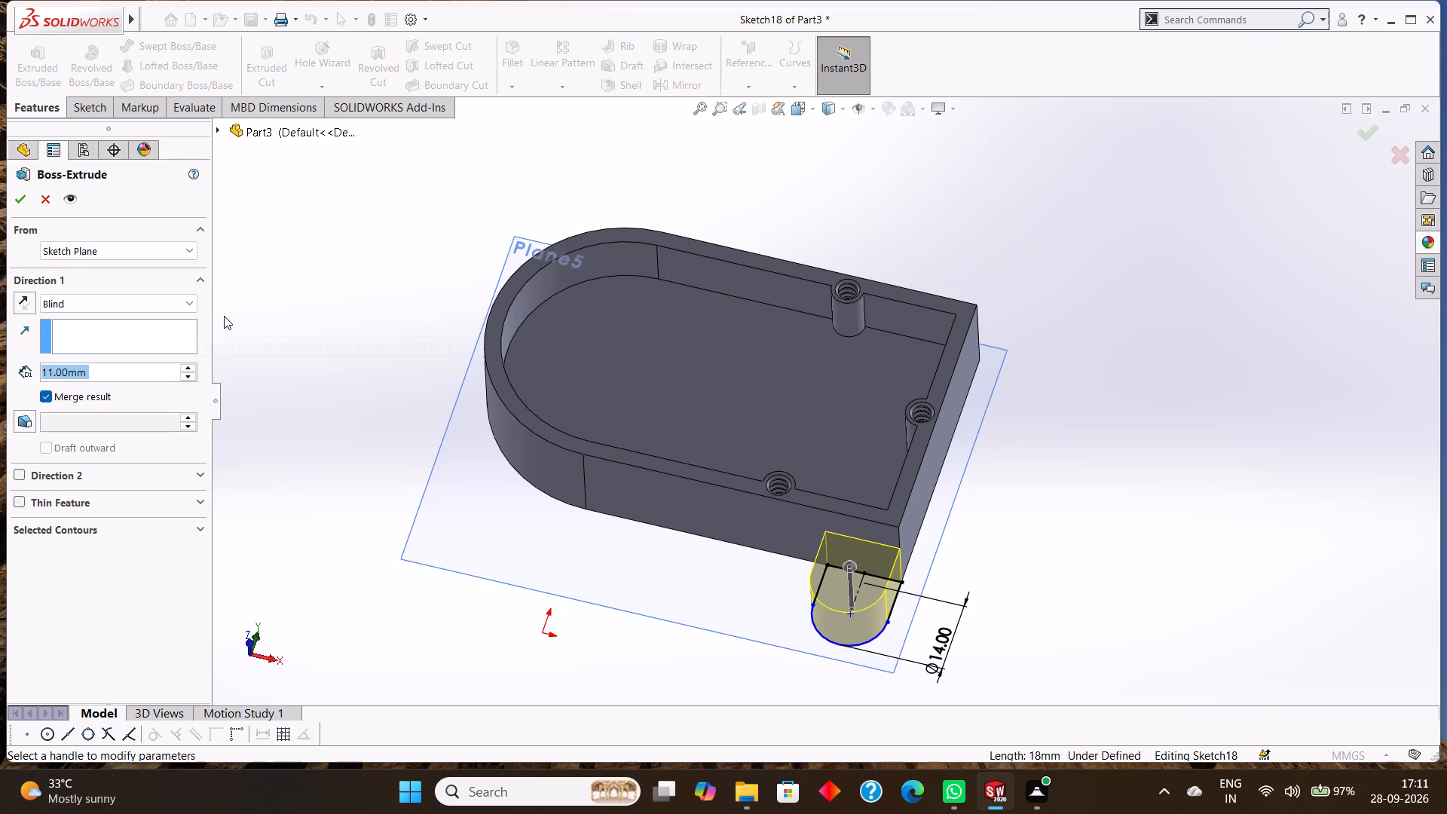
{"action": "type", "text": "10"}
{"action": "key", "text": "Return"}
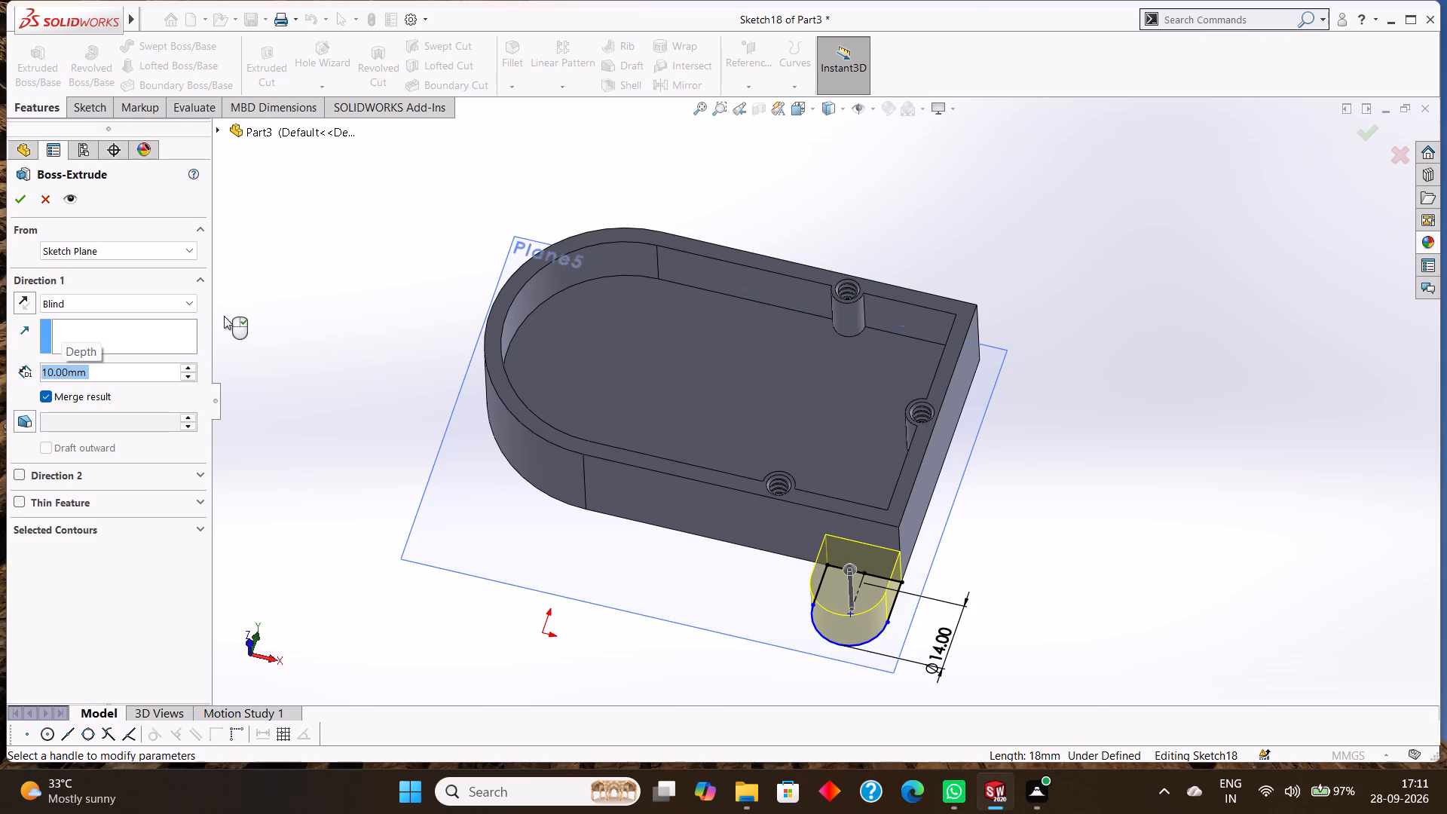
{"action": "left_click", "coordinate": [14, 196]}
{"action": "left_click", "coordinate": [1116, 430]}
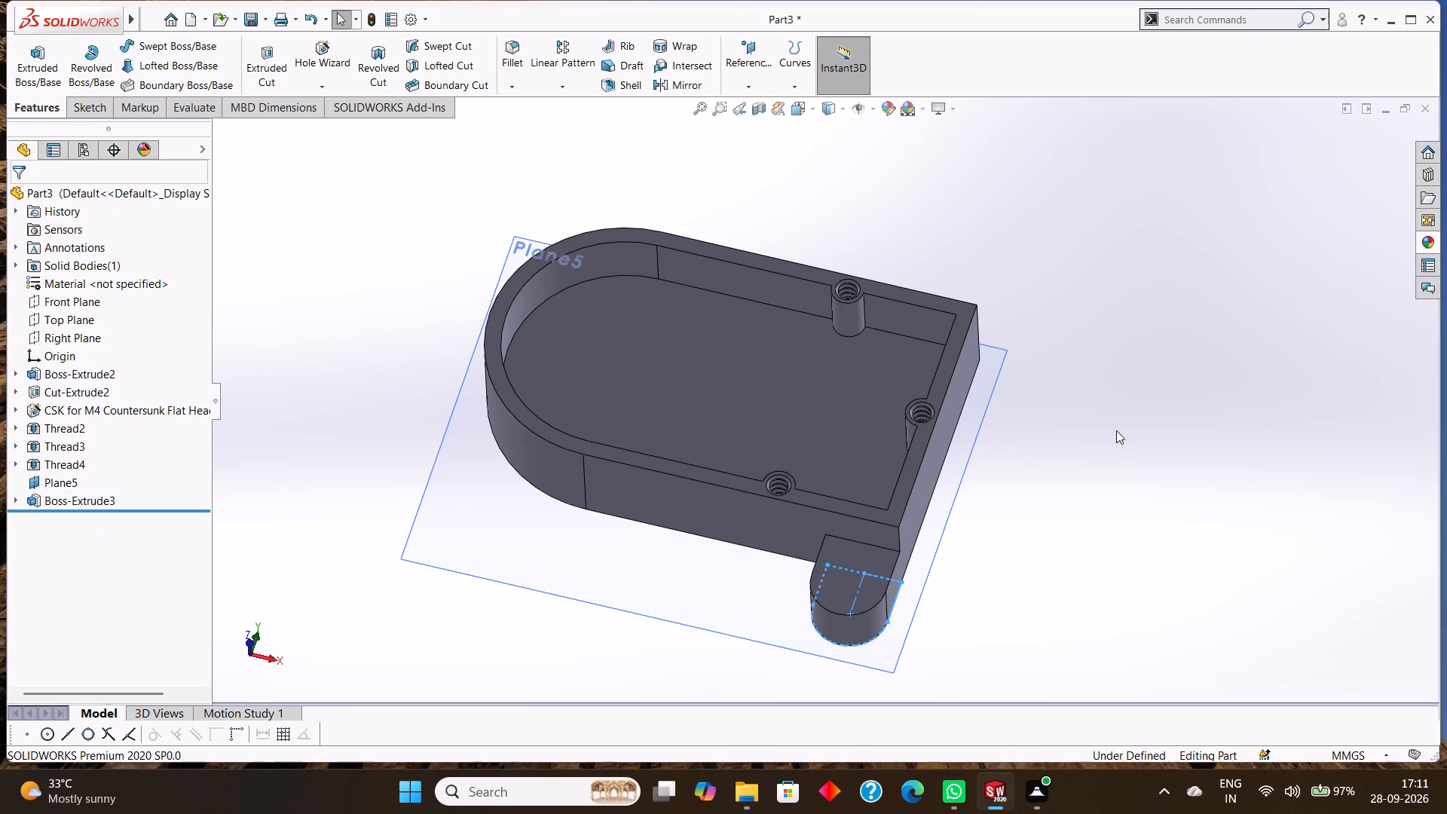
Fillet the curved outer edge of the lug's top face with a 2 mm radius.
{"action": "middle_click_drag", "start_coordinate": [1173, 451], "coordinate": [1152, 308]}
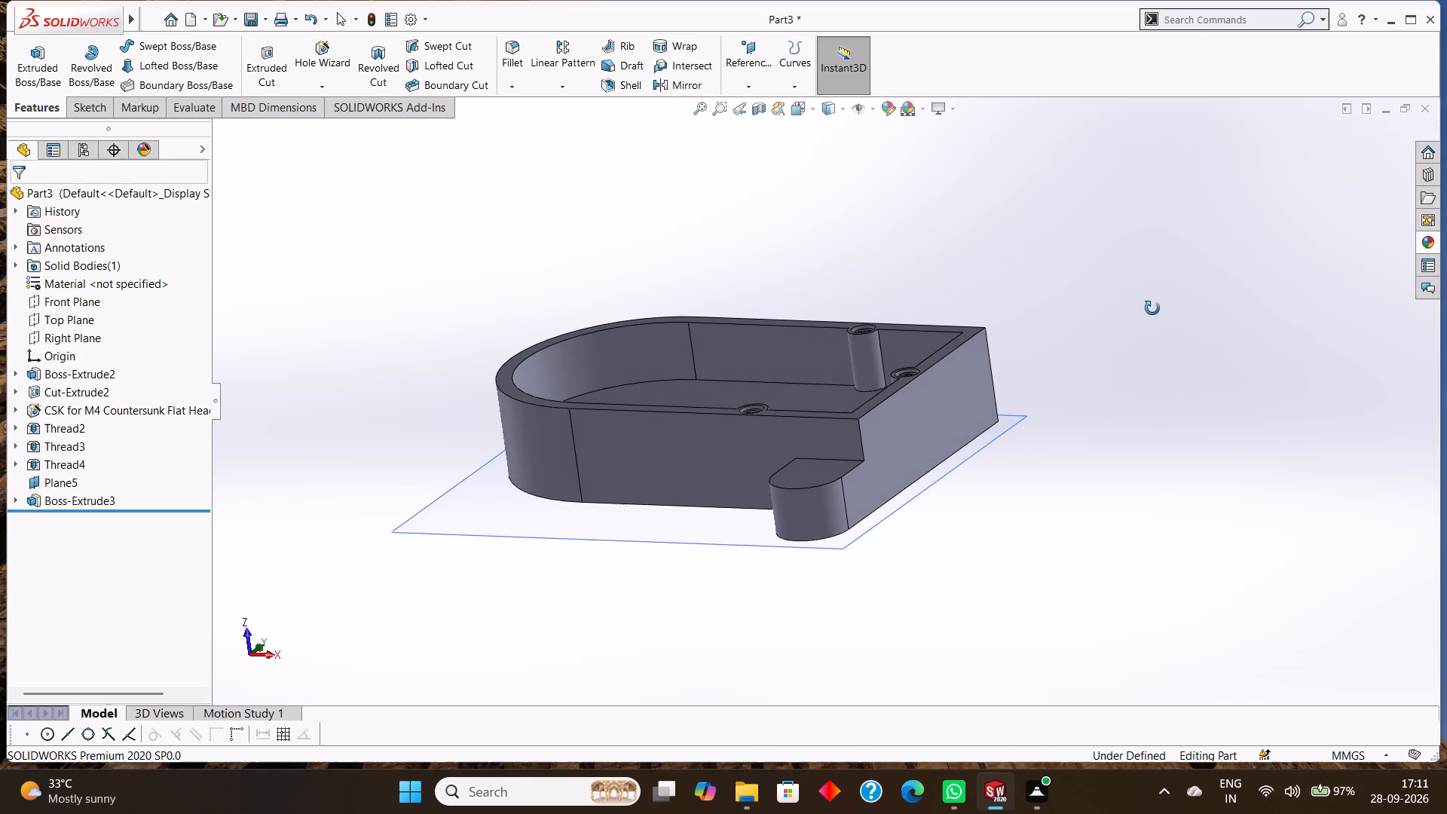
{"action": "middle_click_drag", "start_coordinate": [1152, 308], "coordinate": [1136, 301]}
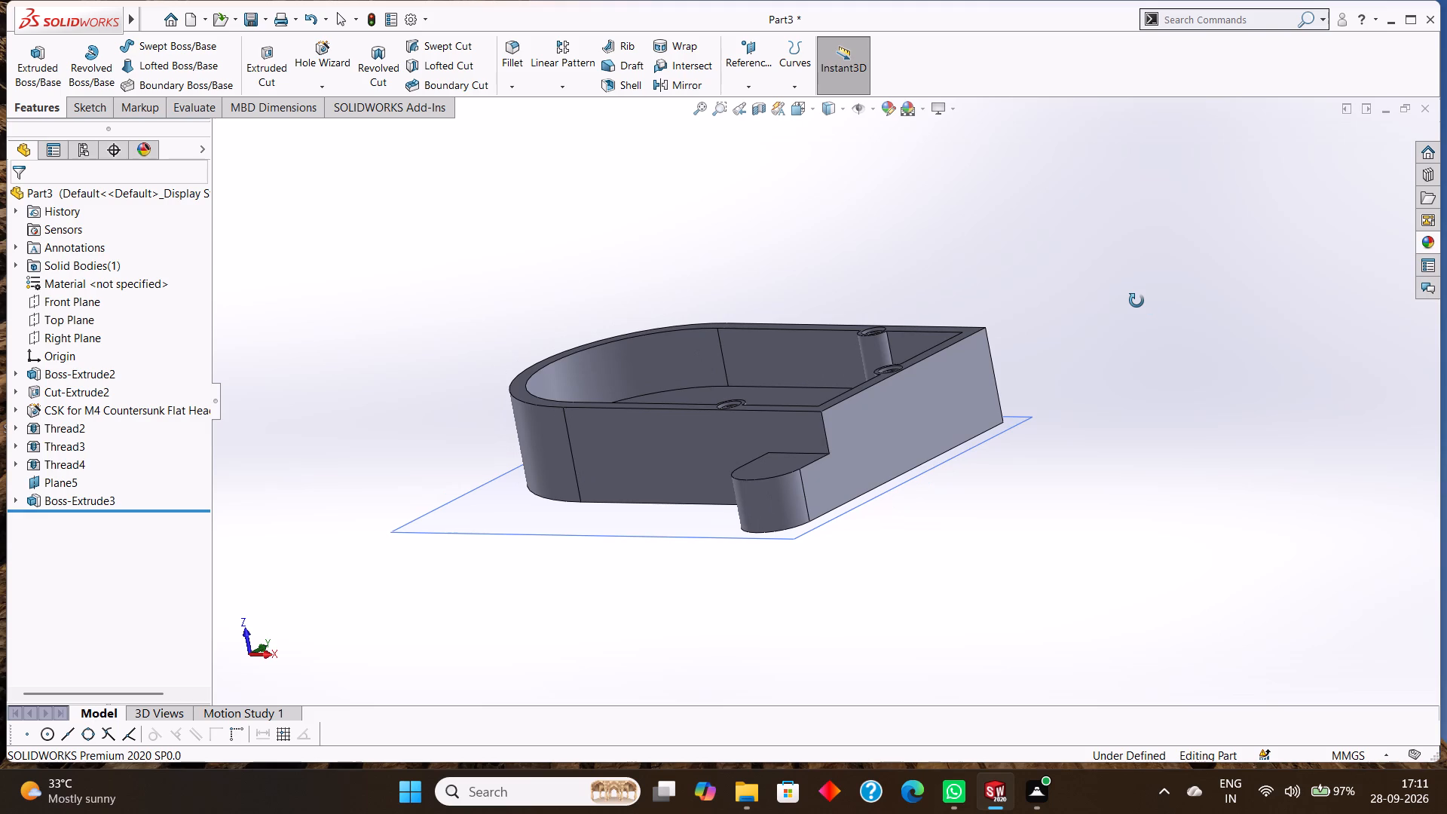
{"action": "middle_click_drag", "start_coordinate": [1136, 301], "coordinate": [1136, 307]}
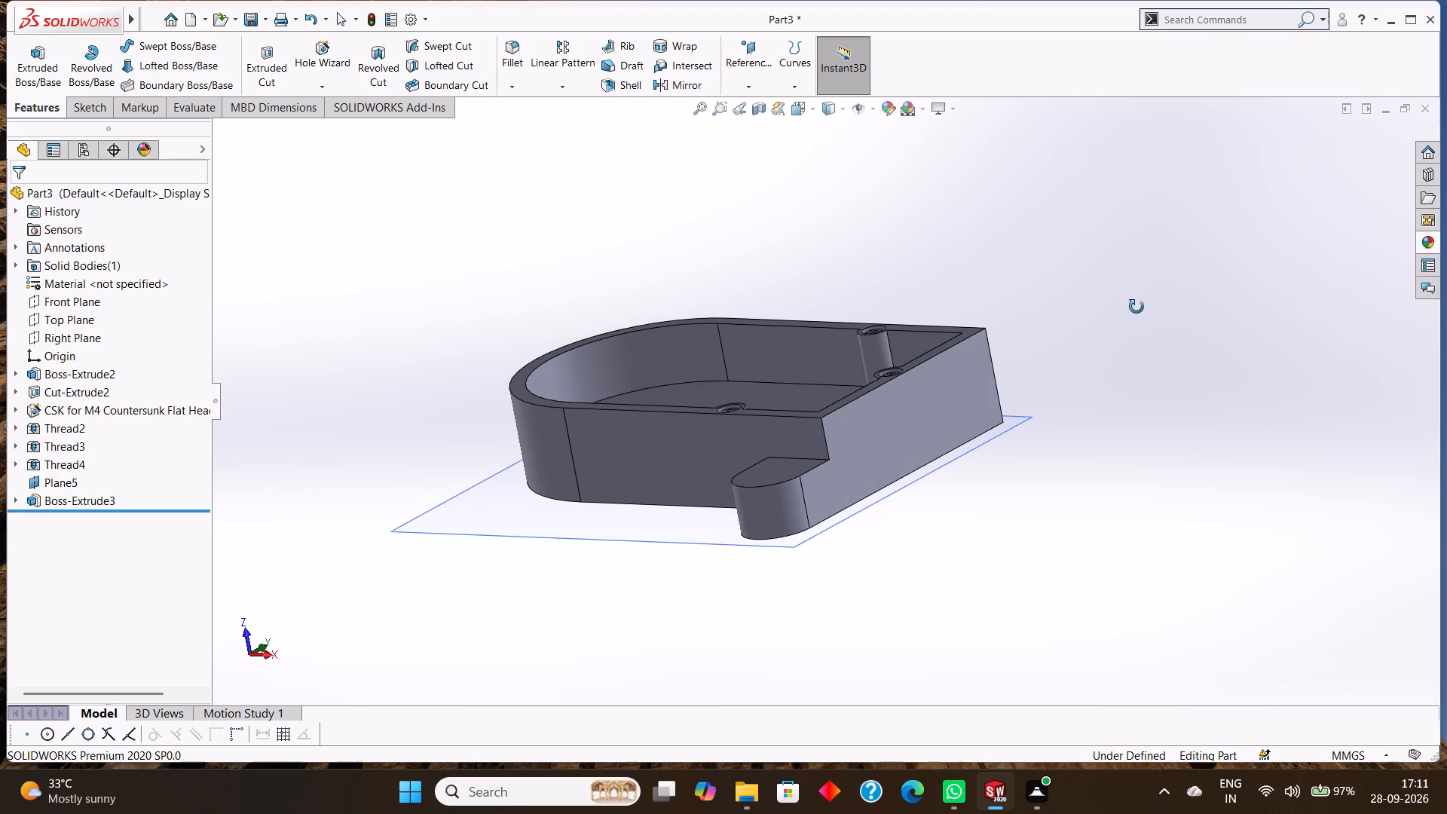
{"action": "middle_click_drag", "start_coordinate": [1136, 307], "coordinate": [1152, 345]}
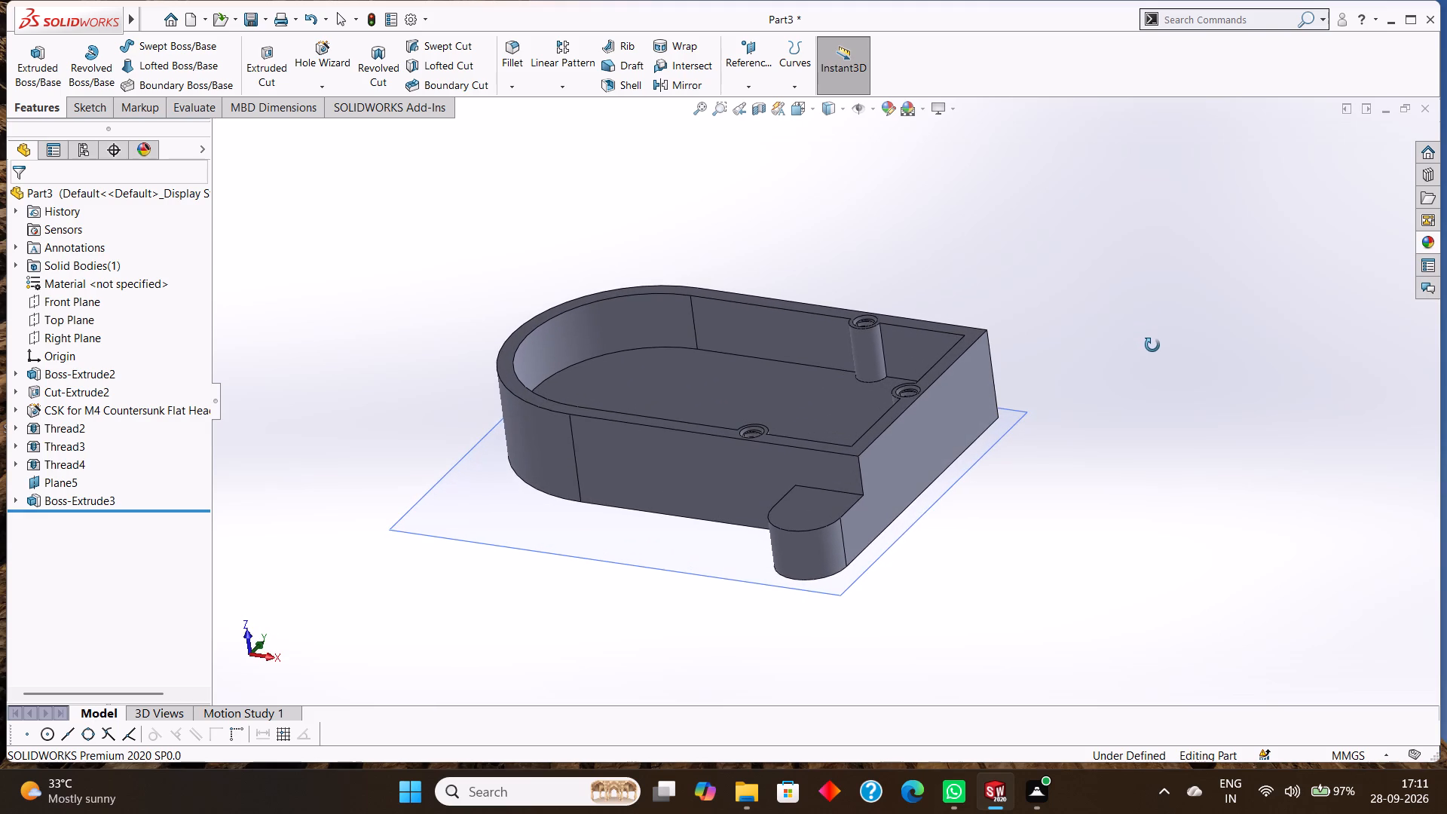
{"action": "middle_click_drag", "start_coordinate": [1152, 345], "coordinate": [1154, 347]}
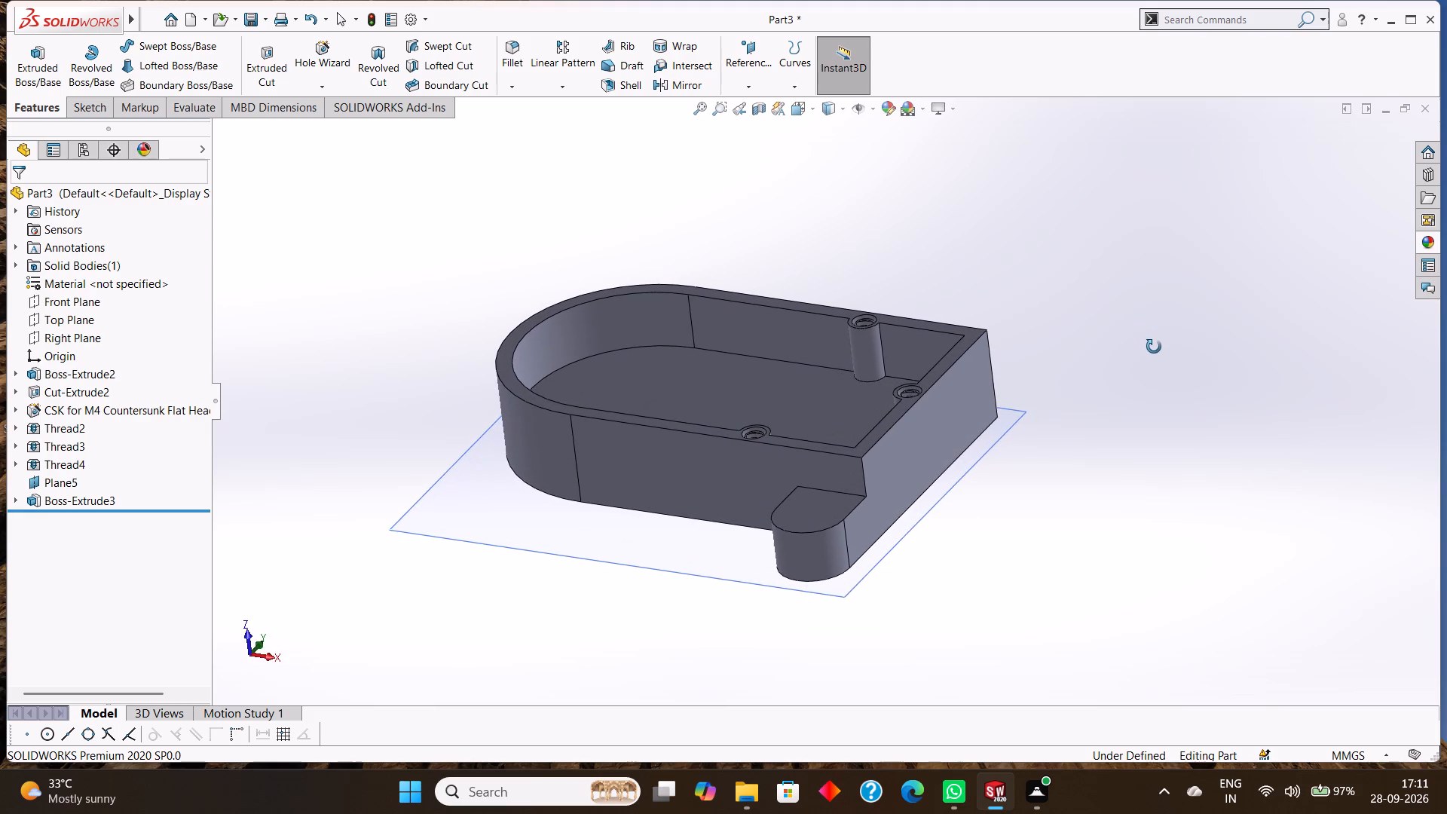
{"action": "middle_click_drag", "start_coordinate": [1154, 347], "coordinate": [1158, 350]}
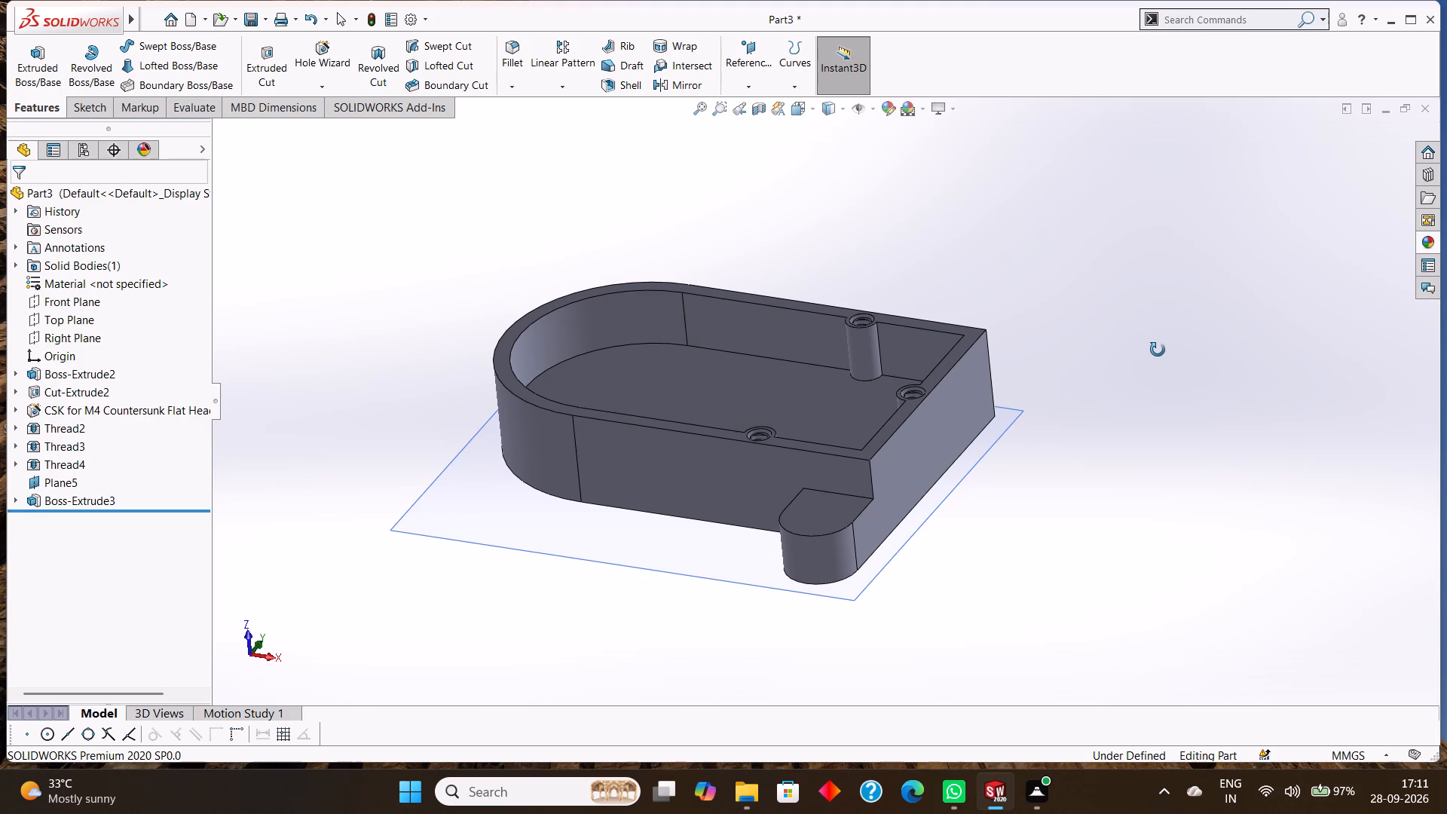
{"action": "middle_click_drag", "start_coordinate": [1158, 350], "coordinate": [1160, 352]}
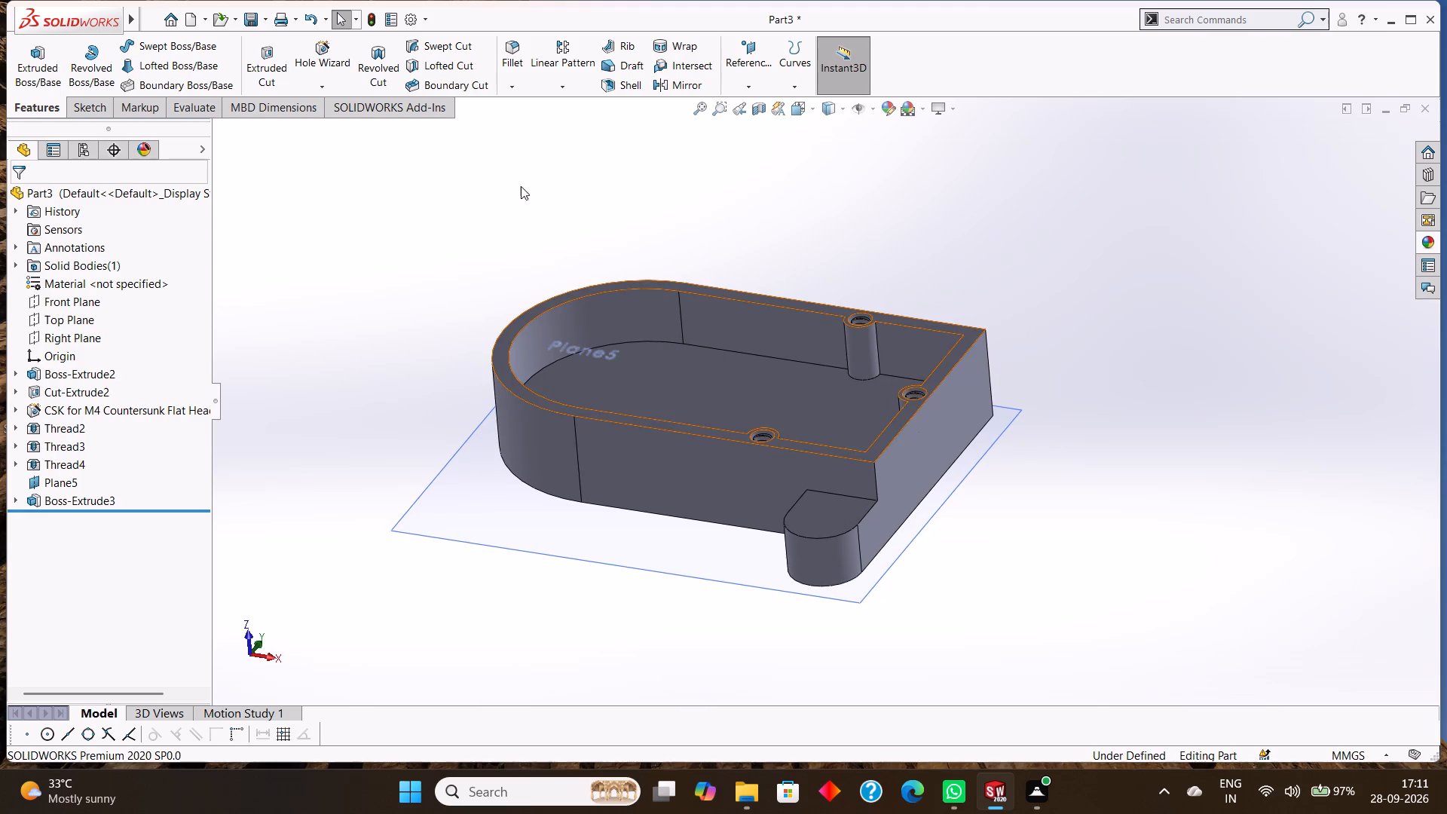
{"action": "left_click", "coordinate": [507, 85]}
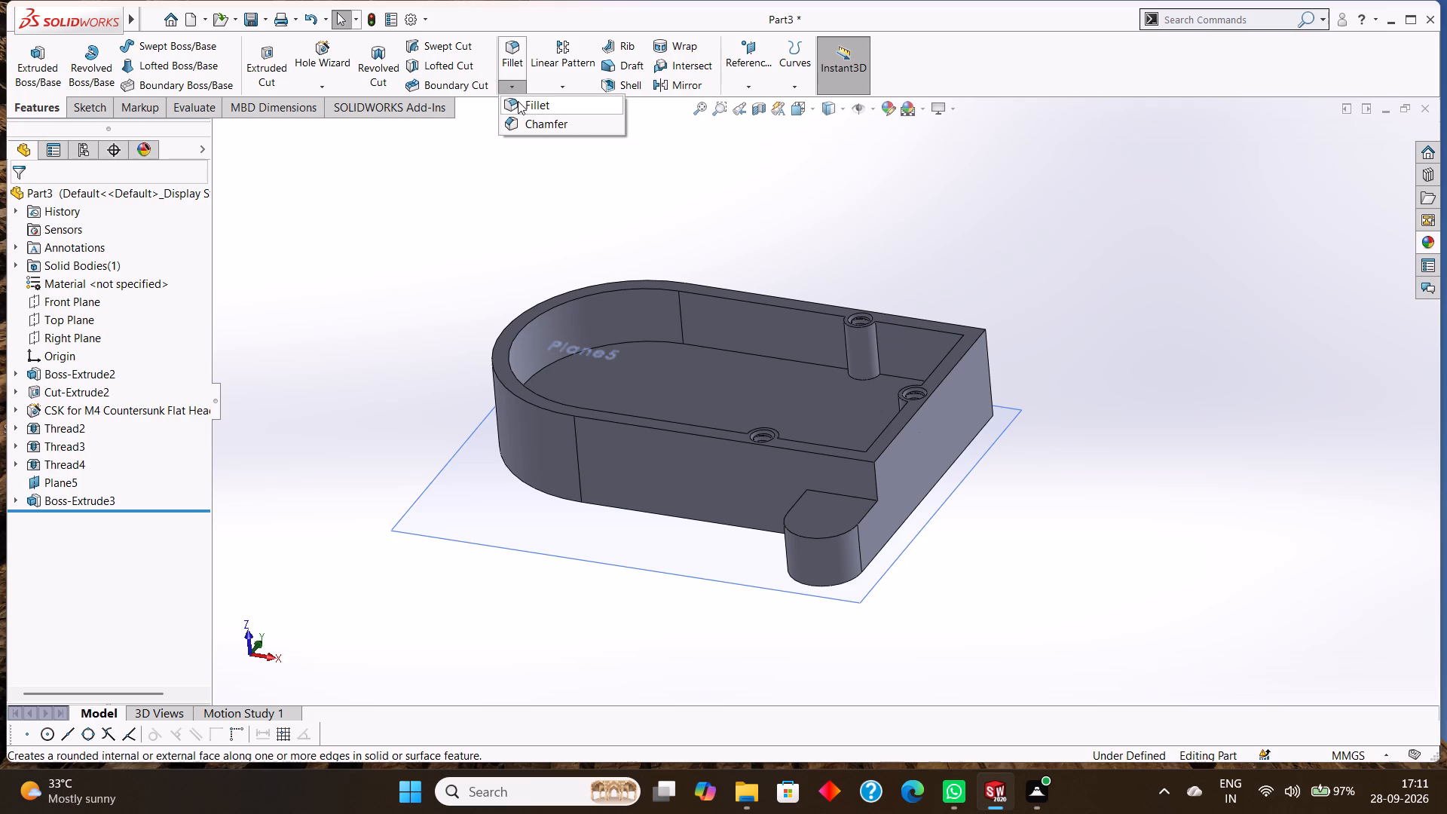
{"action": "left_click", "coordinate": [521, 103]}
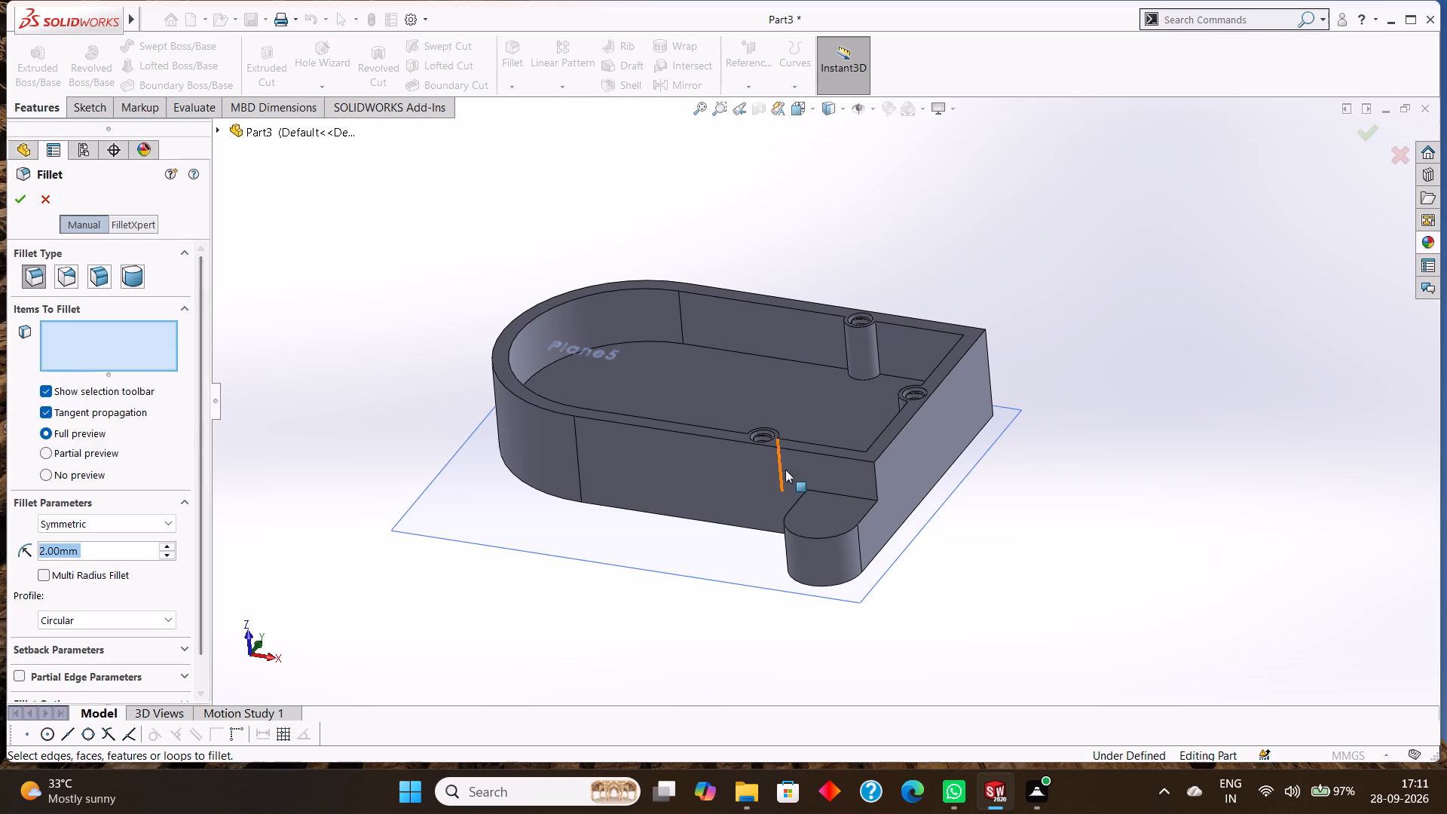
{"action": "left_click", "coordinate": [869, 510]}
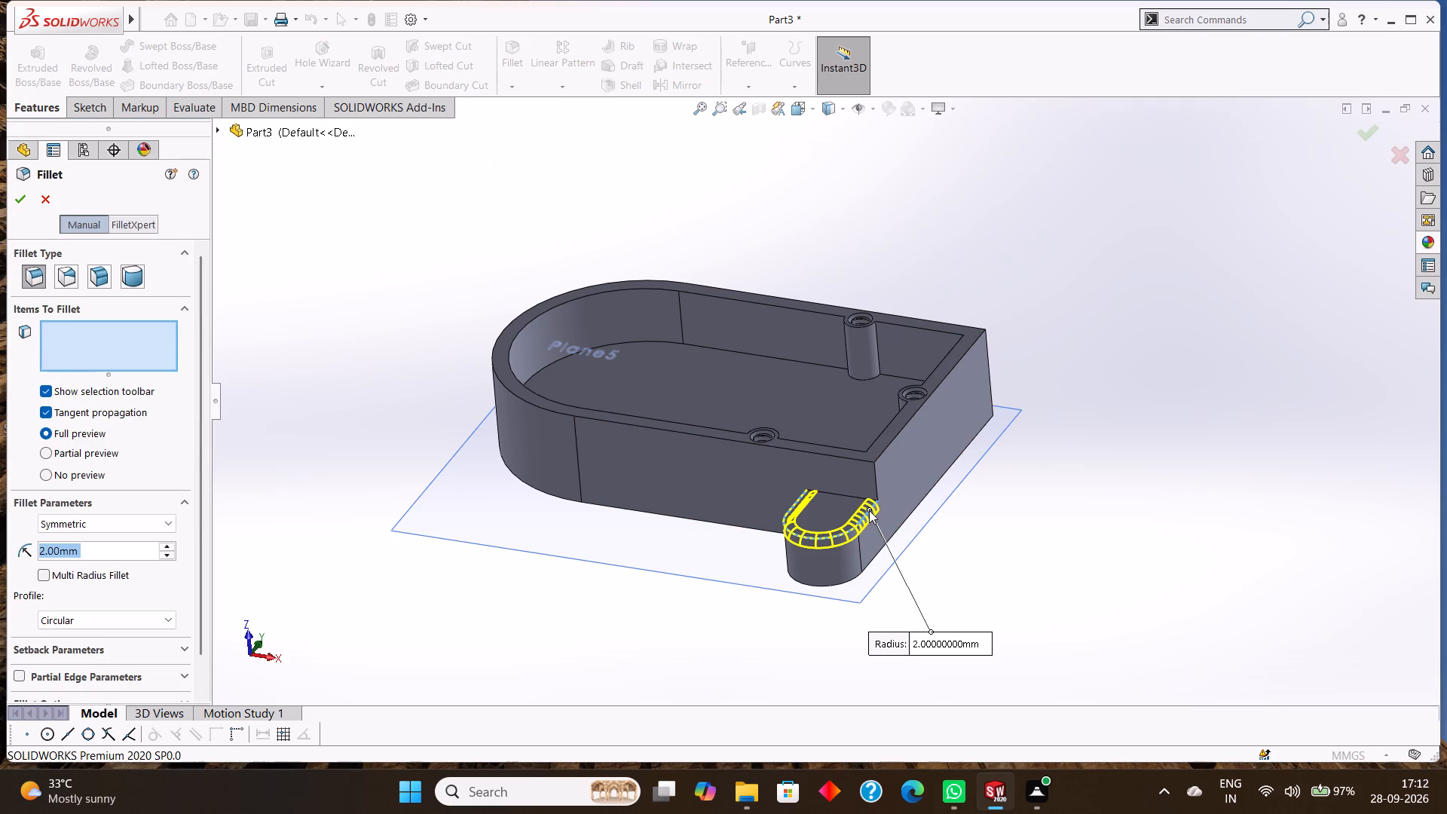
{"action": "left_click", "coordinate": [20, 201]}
Undo the lug's fillet, its extrusion and all of its profile geometry, and exit the emptied sketch on Plane5.
{"action": "middle_click_drag", "start_coordinate": [1205, 456], "coordinate": [1216, 404]}
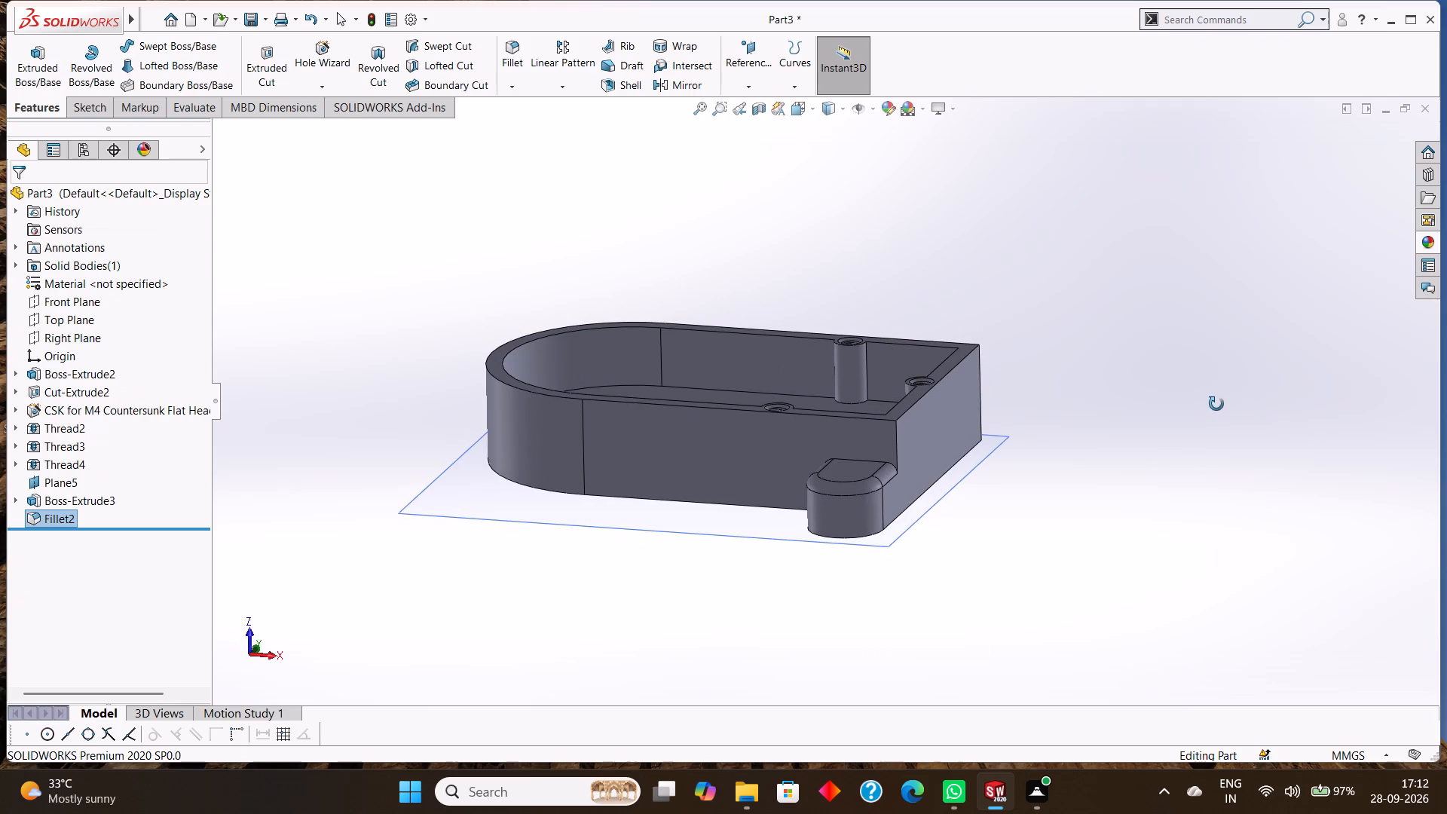
{"action": "middle_click_drag", "start_coordinate": [1216, 404], "coordinate": [1209, 408]}
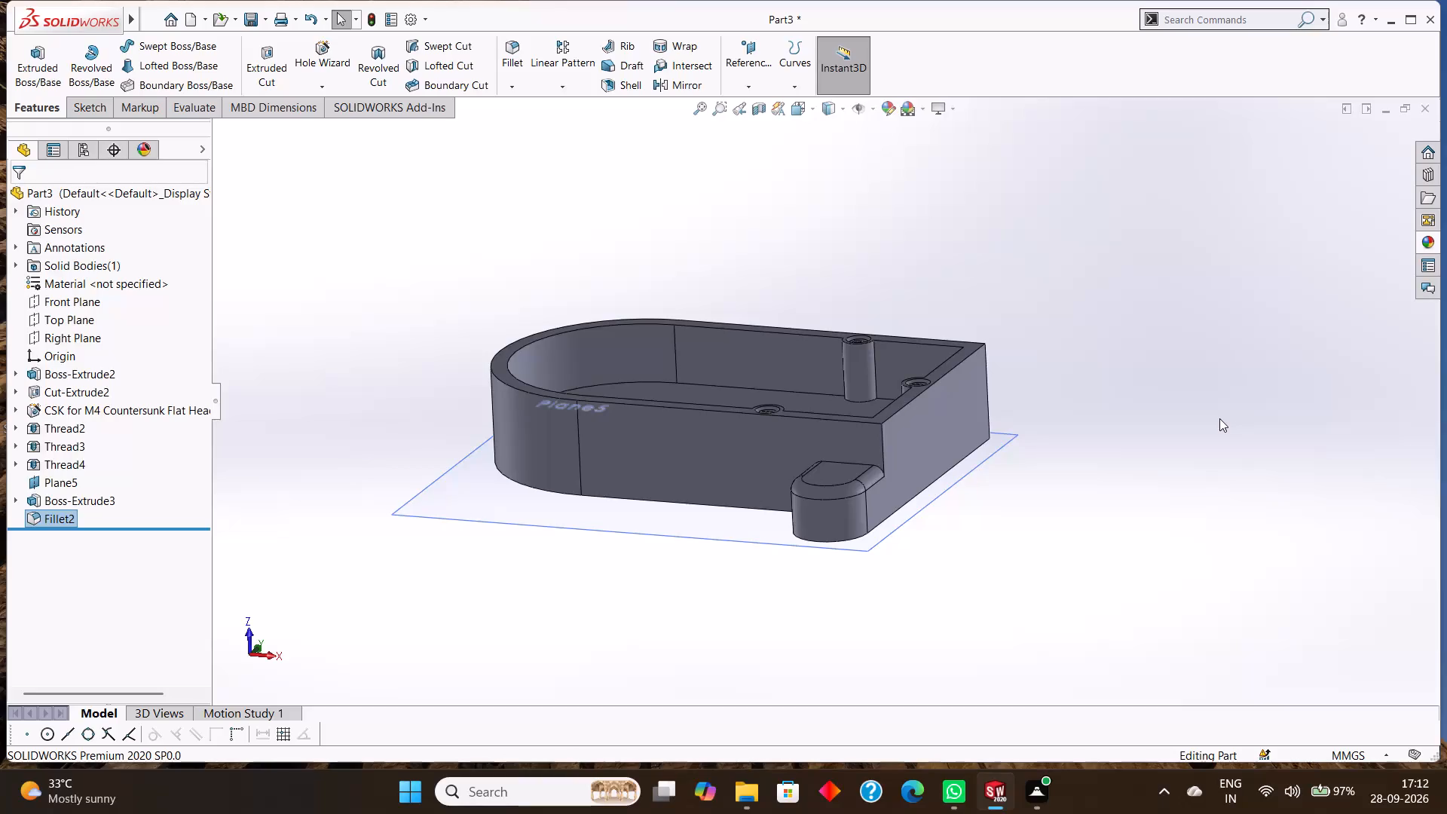
{"action": "key", "text": "Escape"}
{"action": "key", "text": "ctrl+z"}
{"action": "key", "text": "ctrl+z"}
{"action": "key", "text": "ctrl+z"}
{"action": "key", "text": "ctrl+z"}
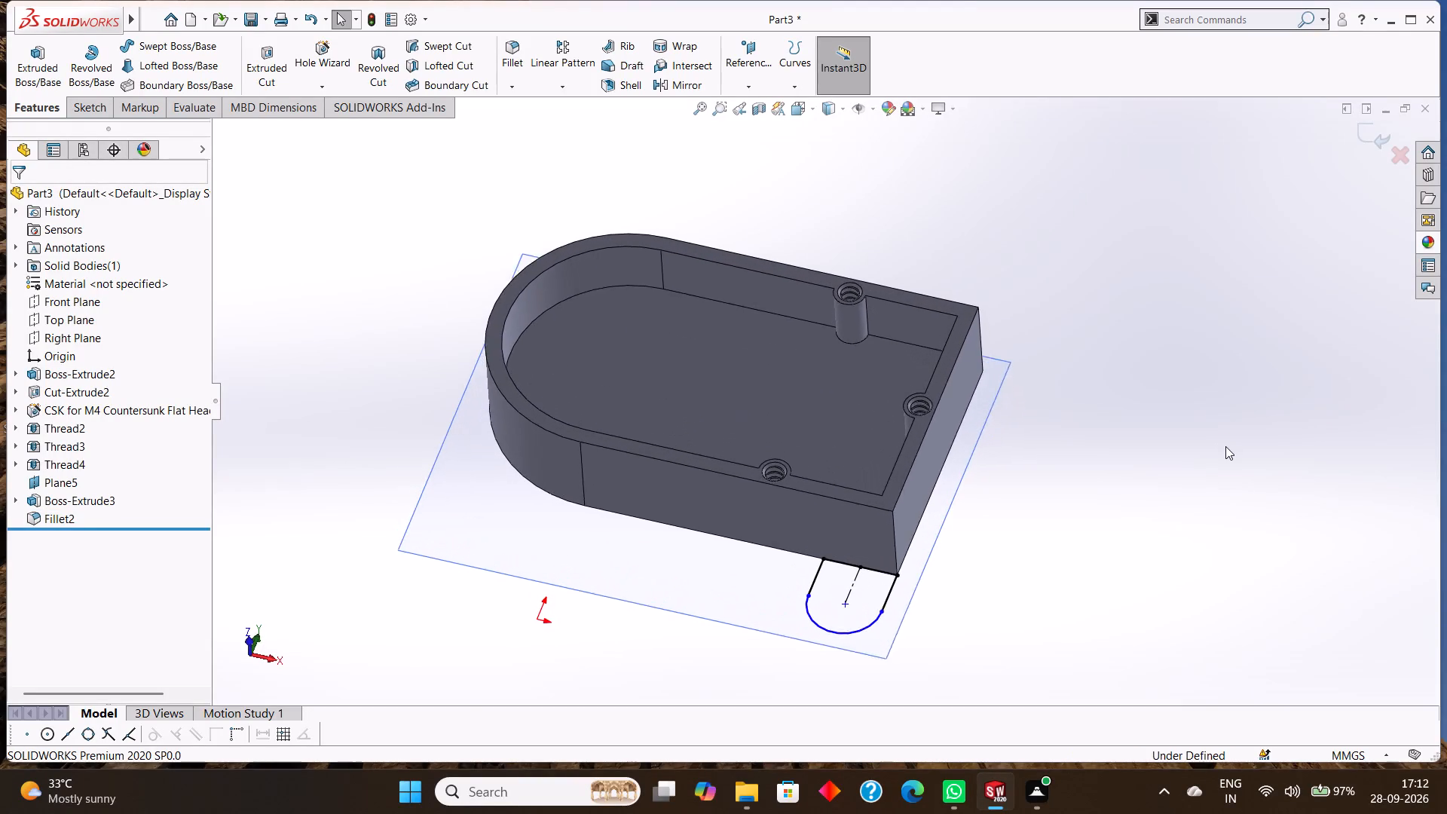
{"action": "key", "text": "ctrl+z"}
{"action": "key", "text": "ctrl+z"}
{"action": "key", "text": "ctrl+z"}
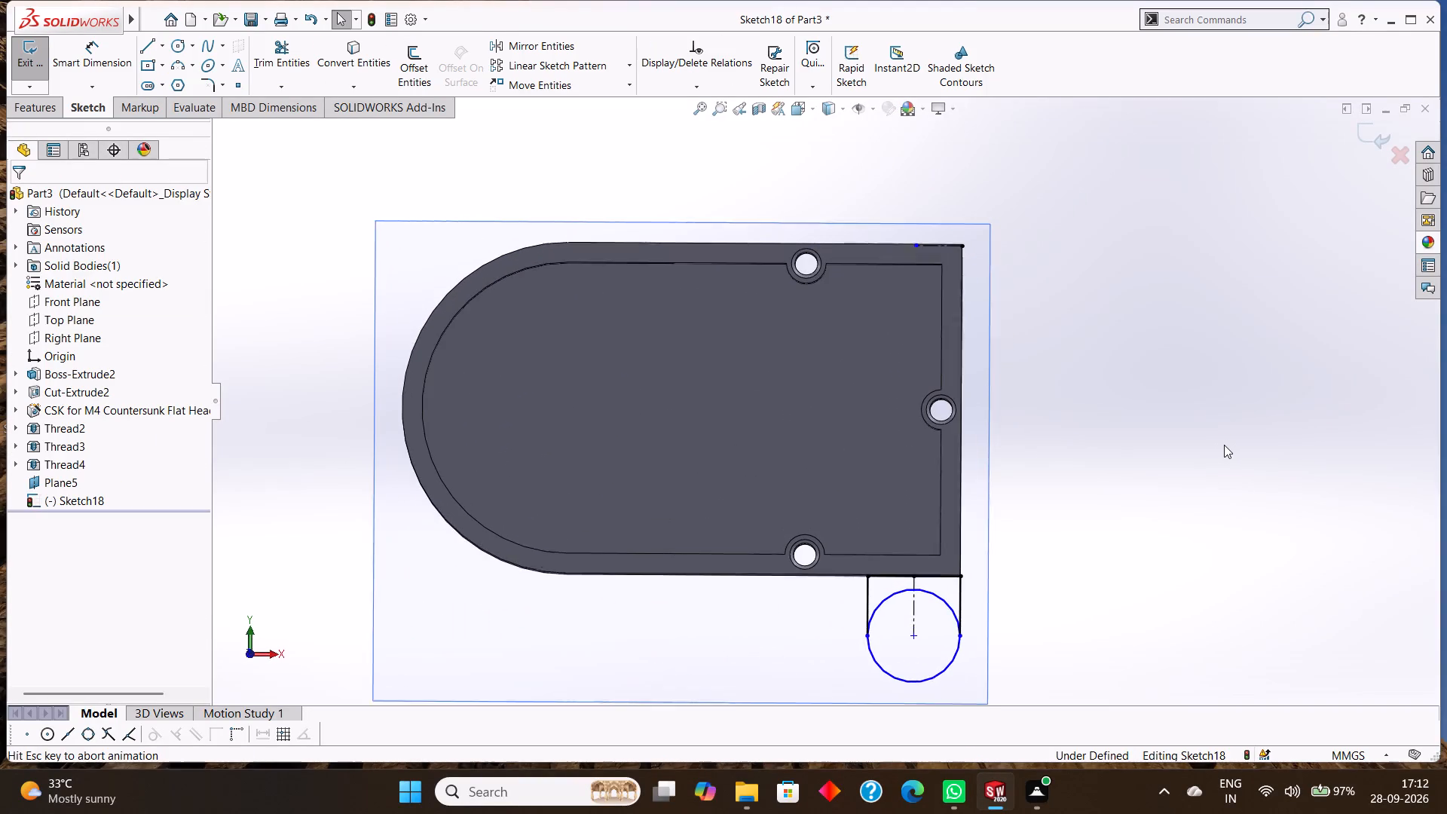
{"action": "key", "text": "ctrl+z"}
{"action": "key", "text": "ctrl+z"}
{"action": "key", "text": "ctrl+z"}
{"action": "key", "text": "ctrl+z"}
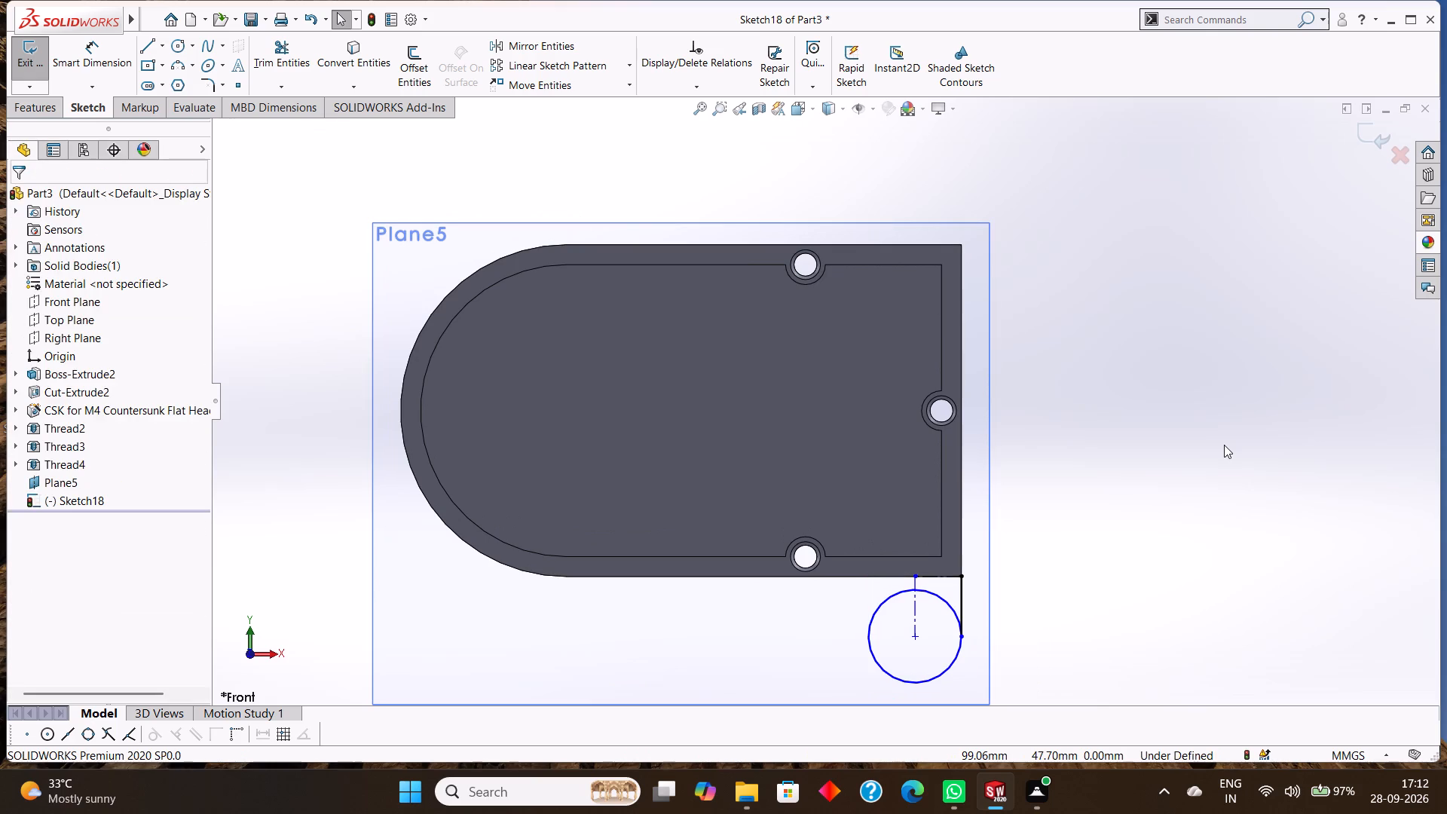
{"action": "key", "text": "ctrl+z"}
{"action": "key", "text": "ctrl+z"}
{"action": "key", "text": "ctrl+z"}
{"action": "key", "text": "ctrl+z"}
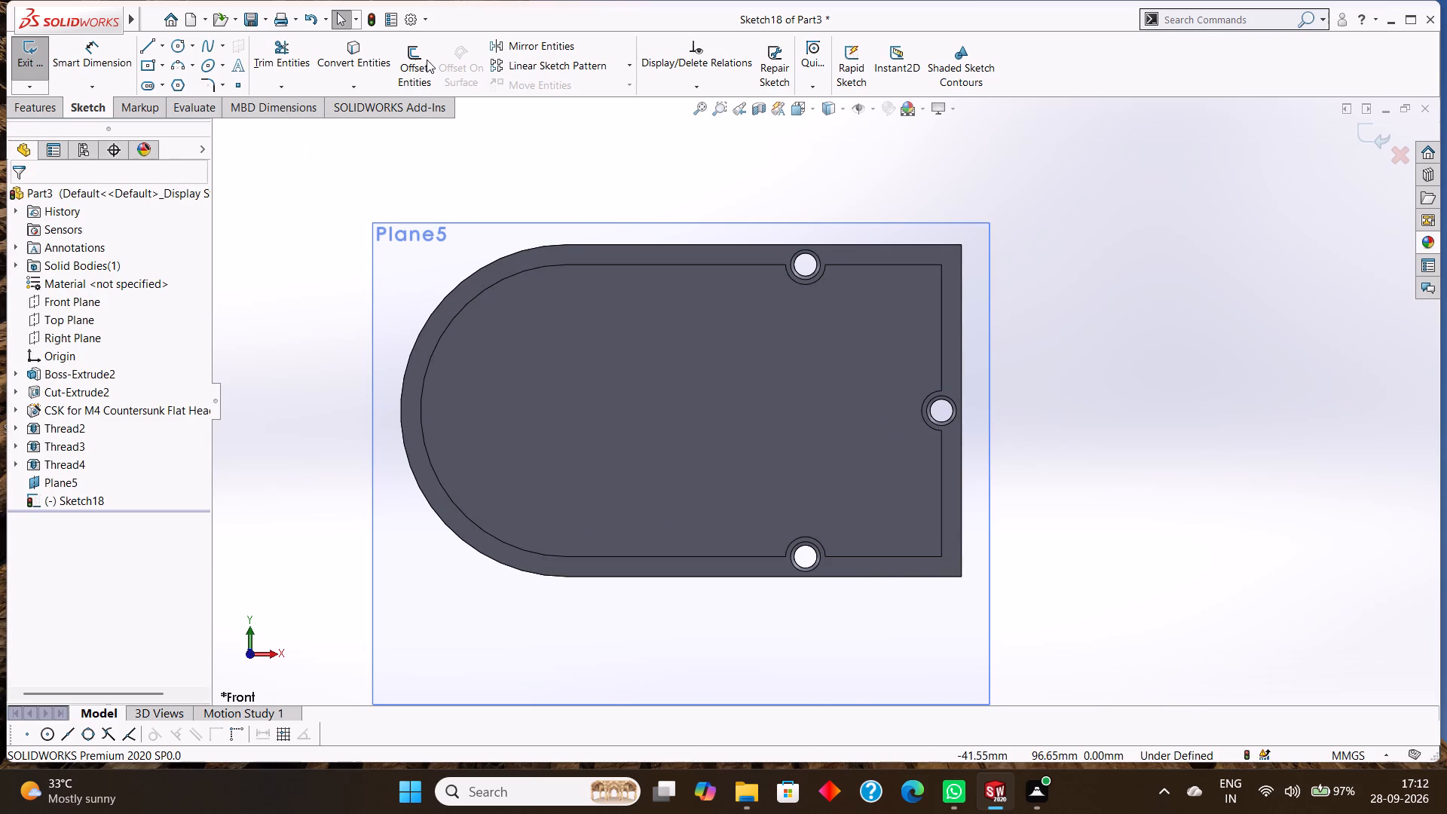
{"action": "left_click", "coordinate": [30, 66]}
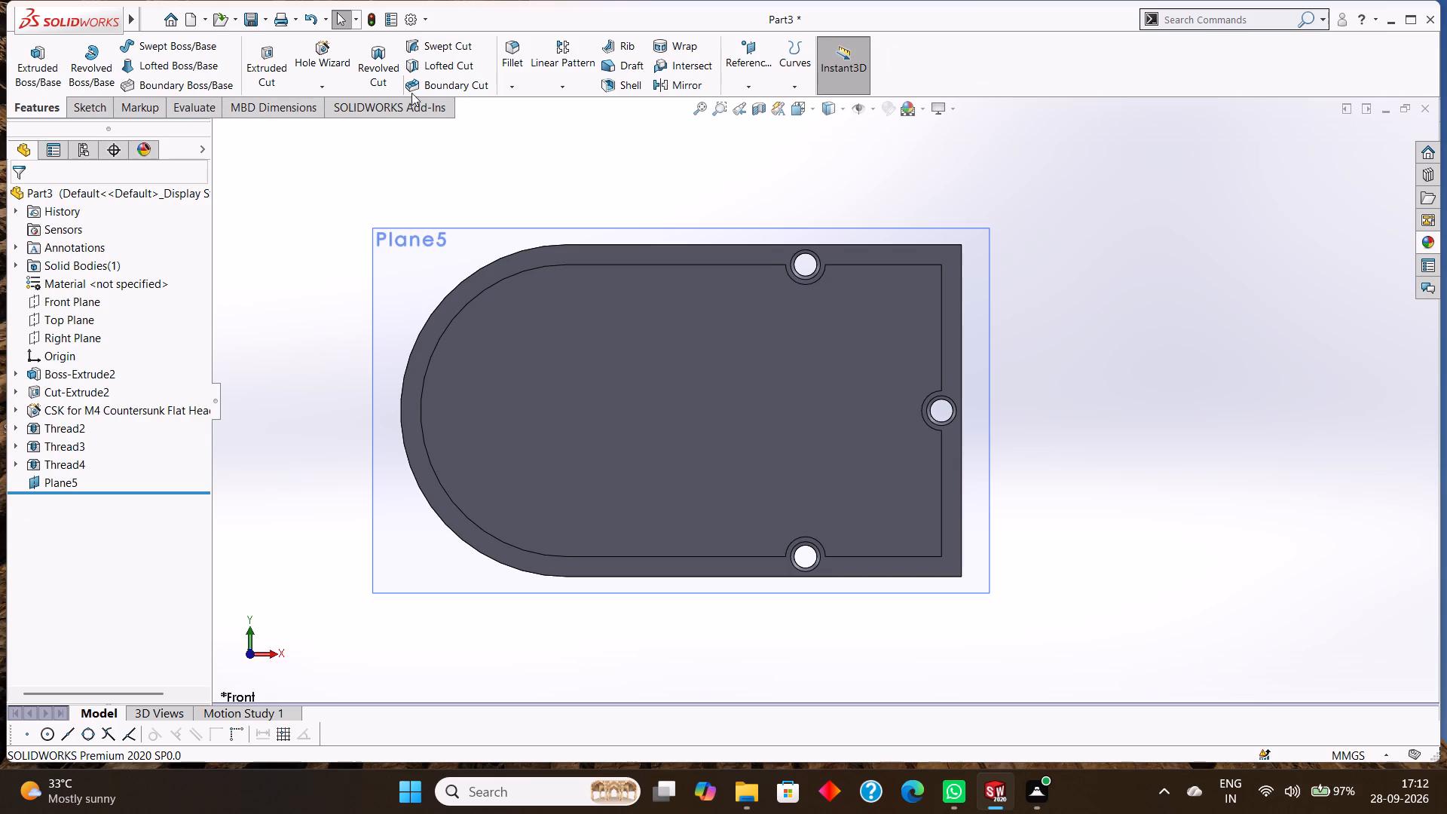
Fillet the two outer vertical corner edges of the enclosure's straight end with a 2 mm radius.
{"action": "left_click", "coordinate": [509, 87]}
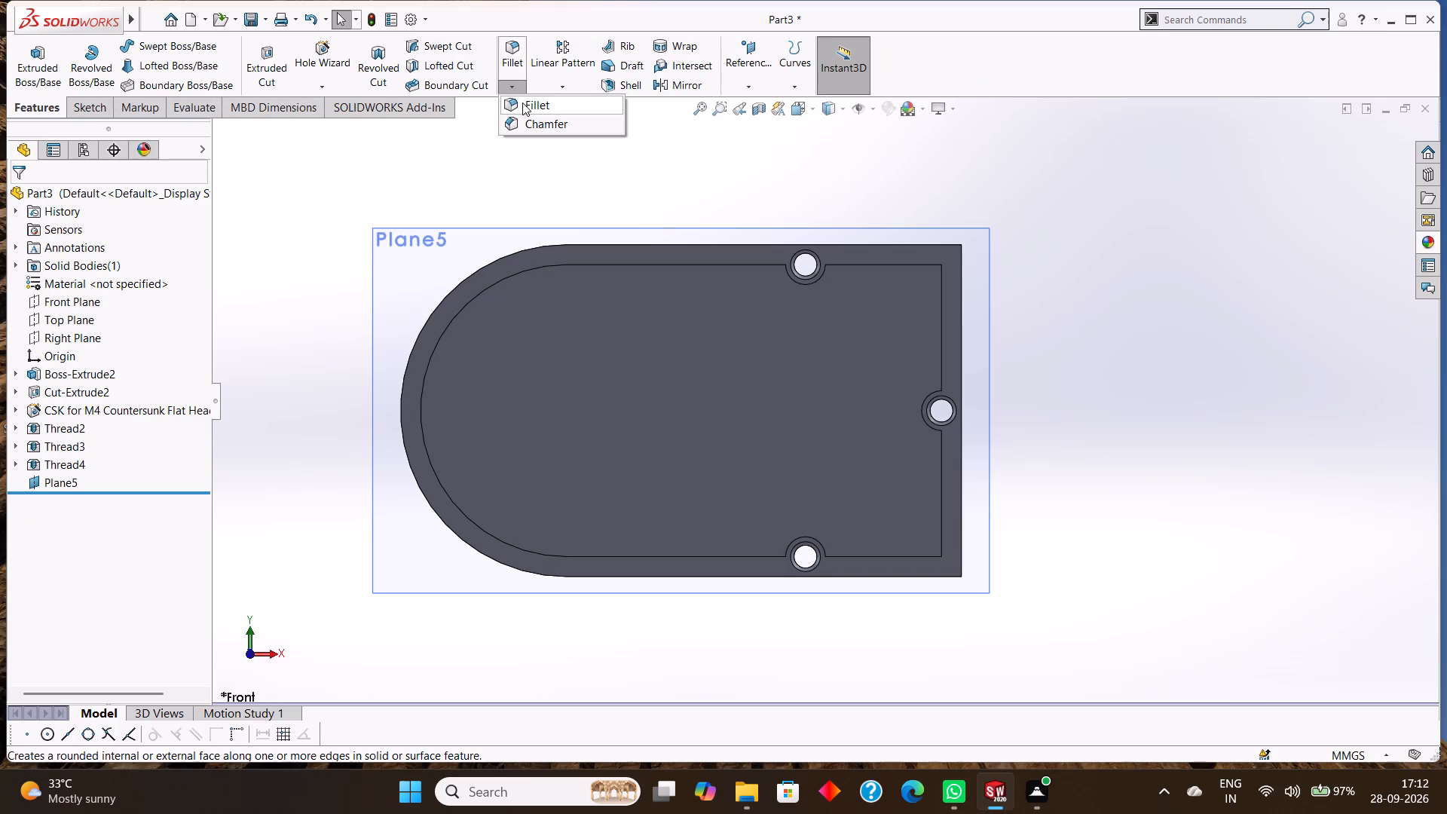
{"action": "left_click", "coordinate": [524, 103]}
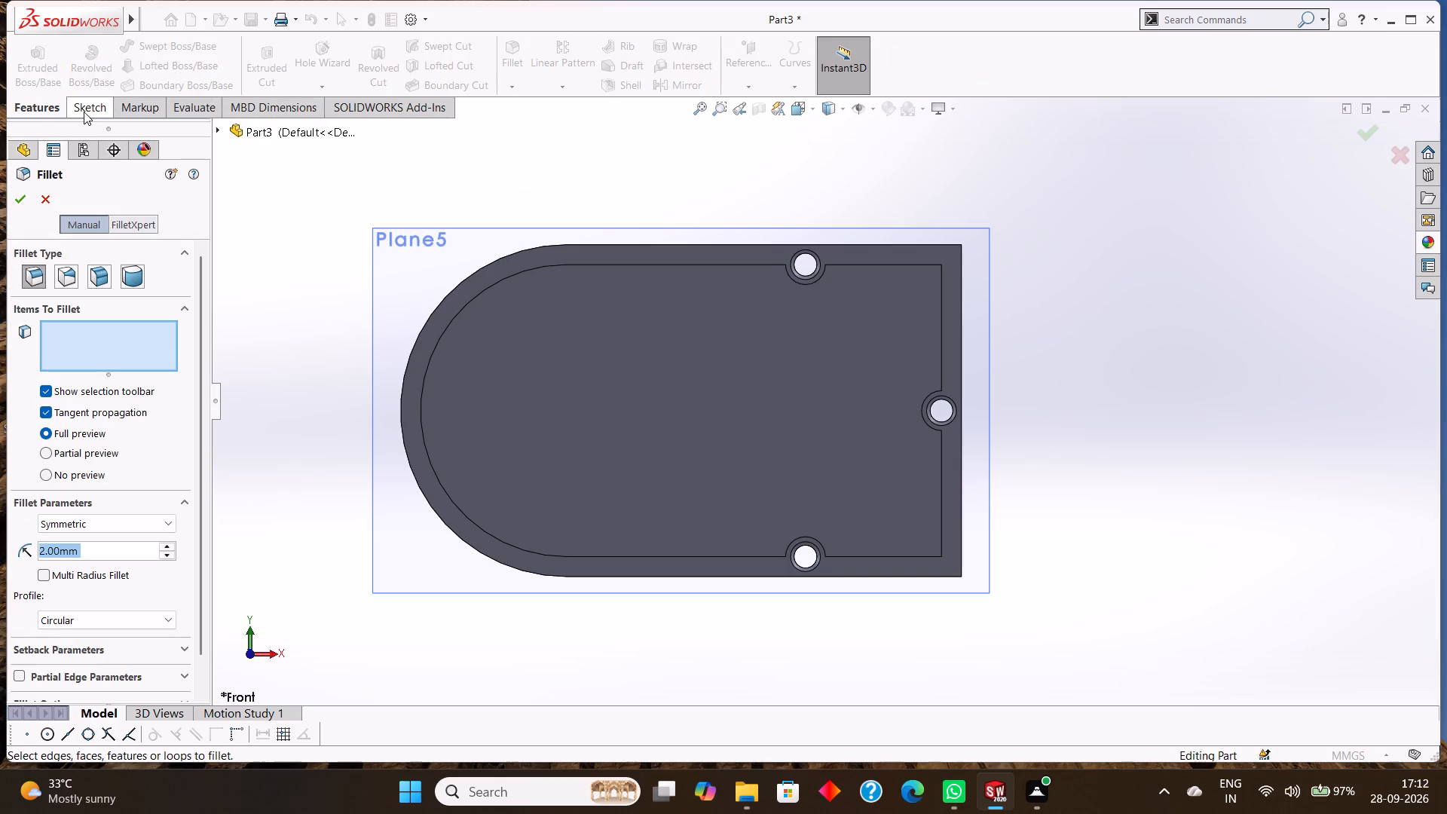
{"action": "middle_click_drag", "start_coordinate": [1106, 595], "coordinate": [1078, 448]}
{"action": "left_click", "coordinate": [939, 497]}
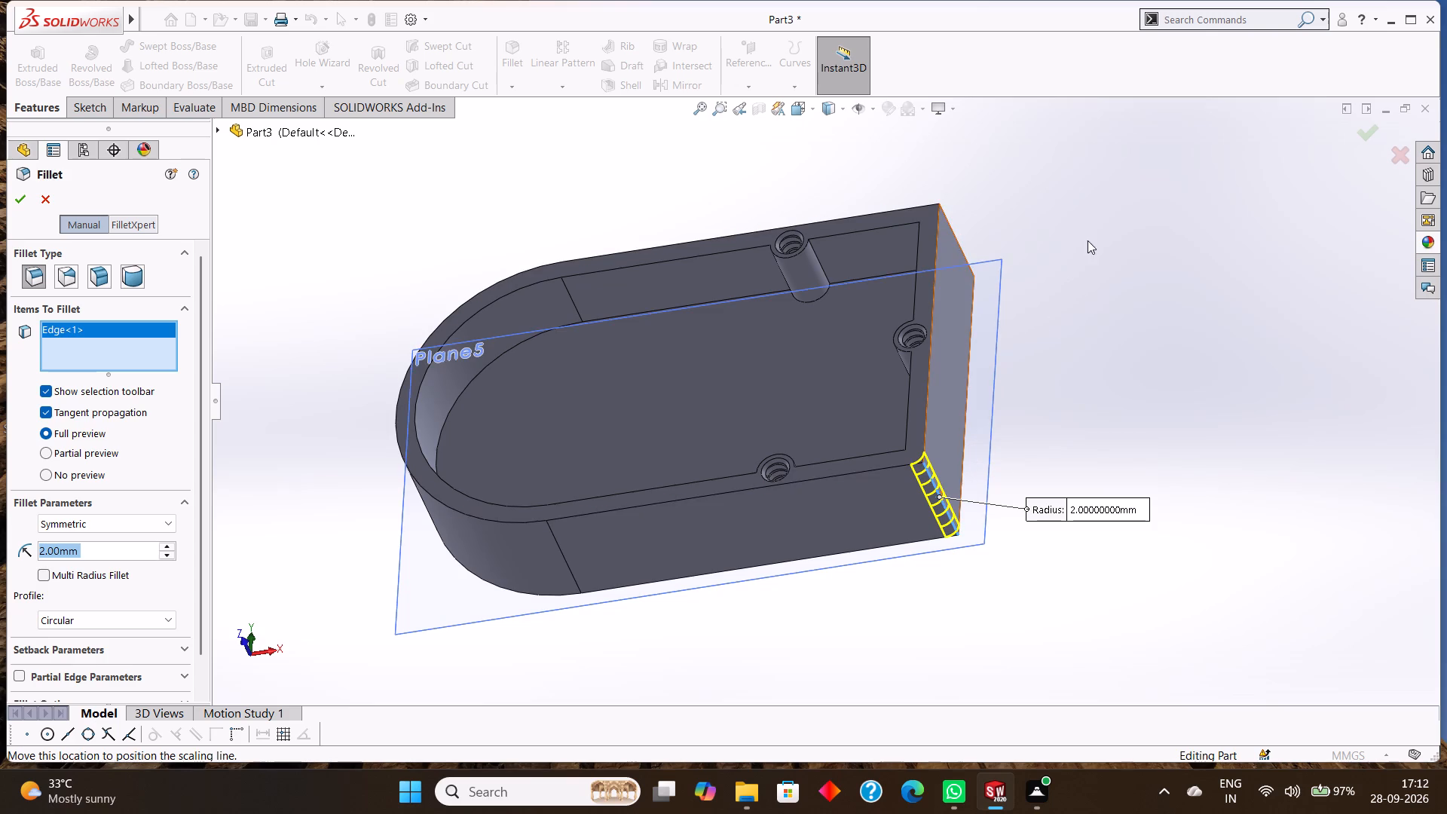
{"action": "middle_click_drag", "start_coordinate": [1091, 242], "coordinate": [1072, 429]}
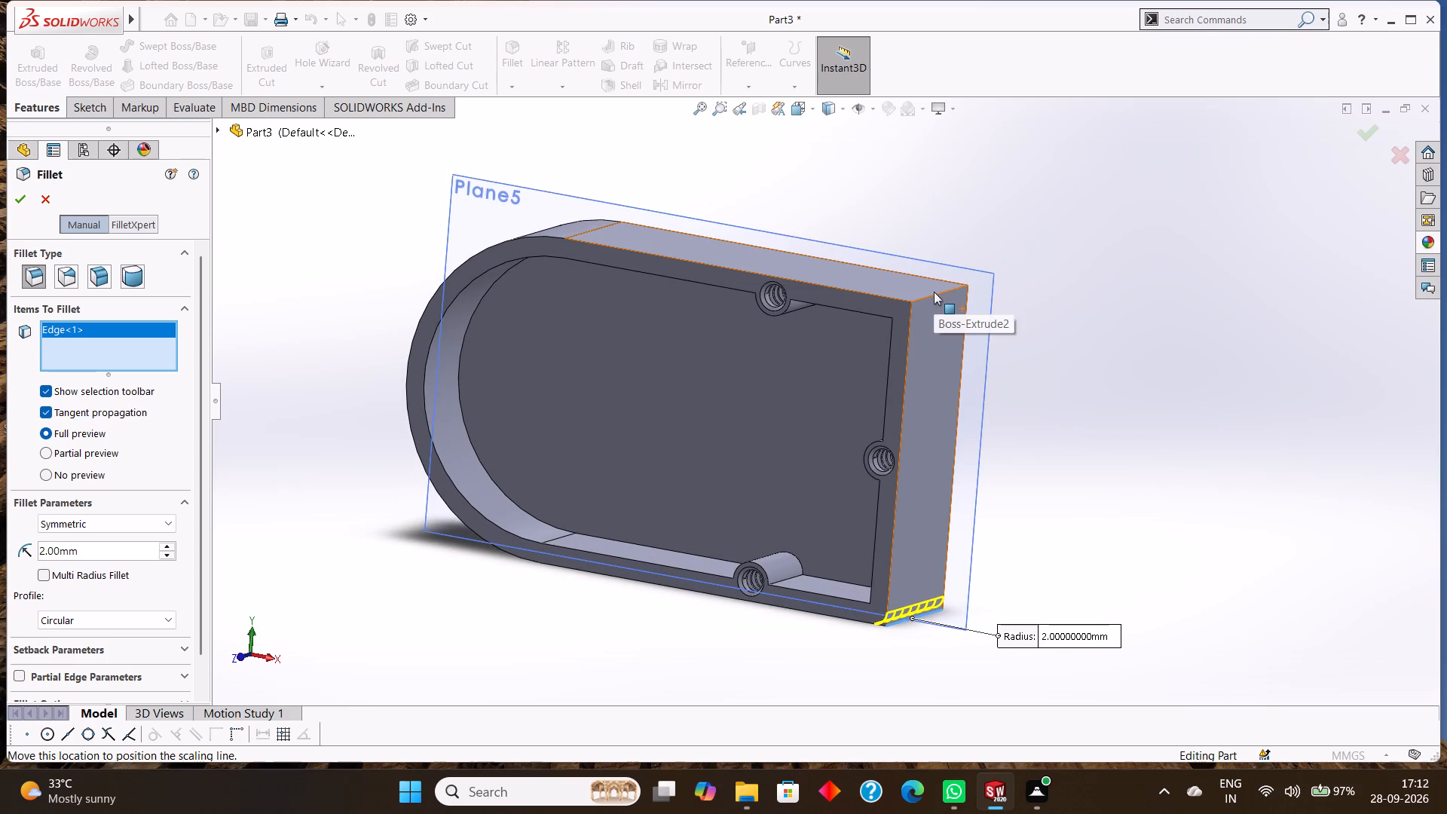
{"action": "left_click", "coordinate": [934, 295]}
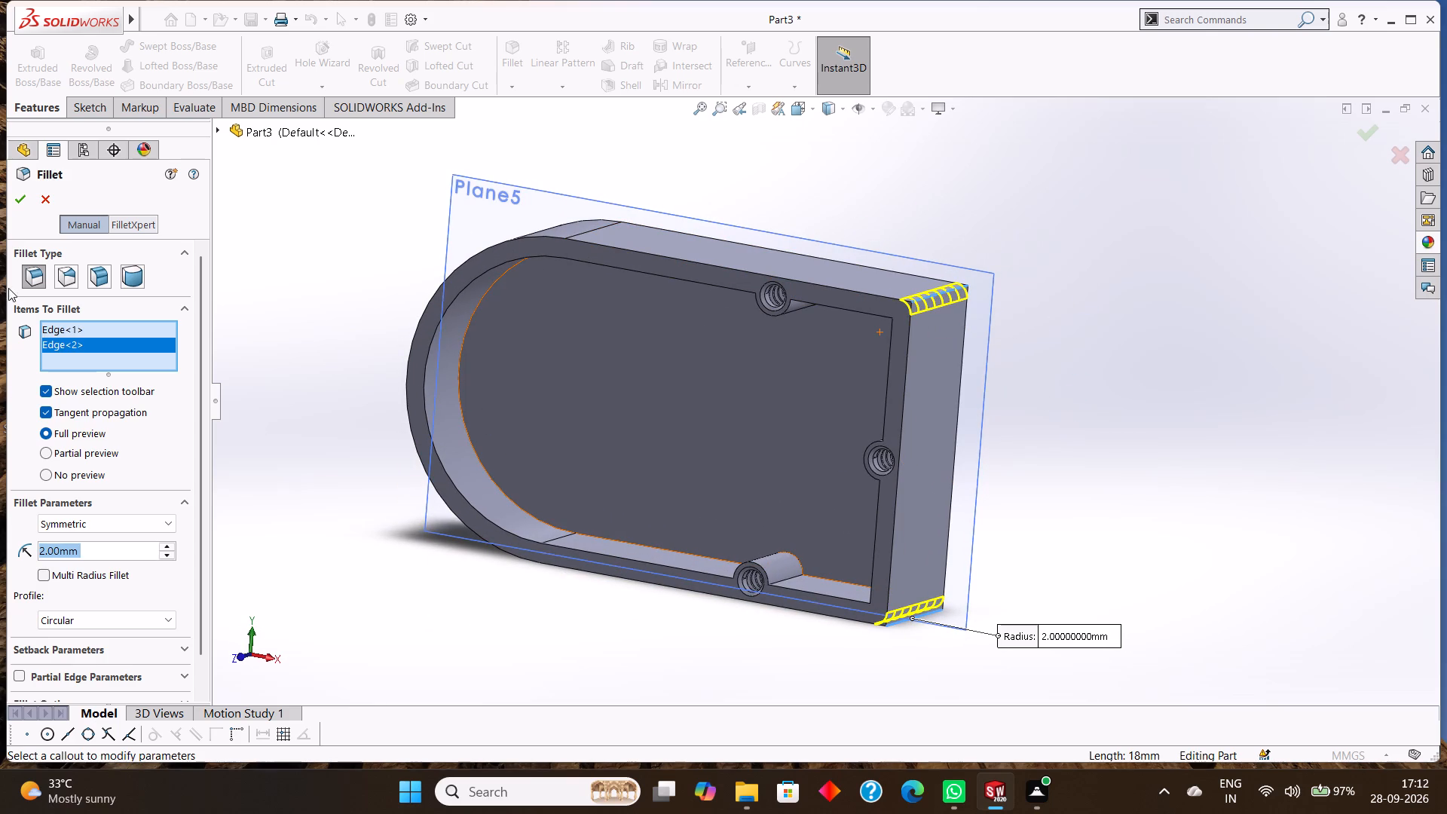
{"action": "left_click", "coordinate": [16, 201]}
{"action": "left_click", "coordinate": [1115, 495]}
Open a new sketch on Plane5, viewed face-on.
{"action": "middle_click_drag", "start_coordinate": [1113, 490], "coordinate": [1113, 475]}
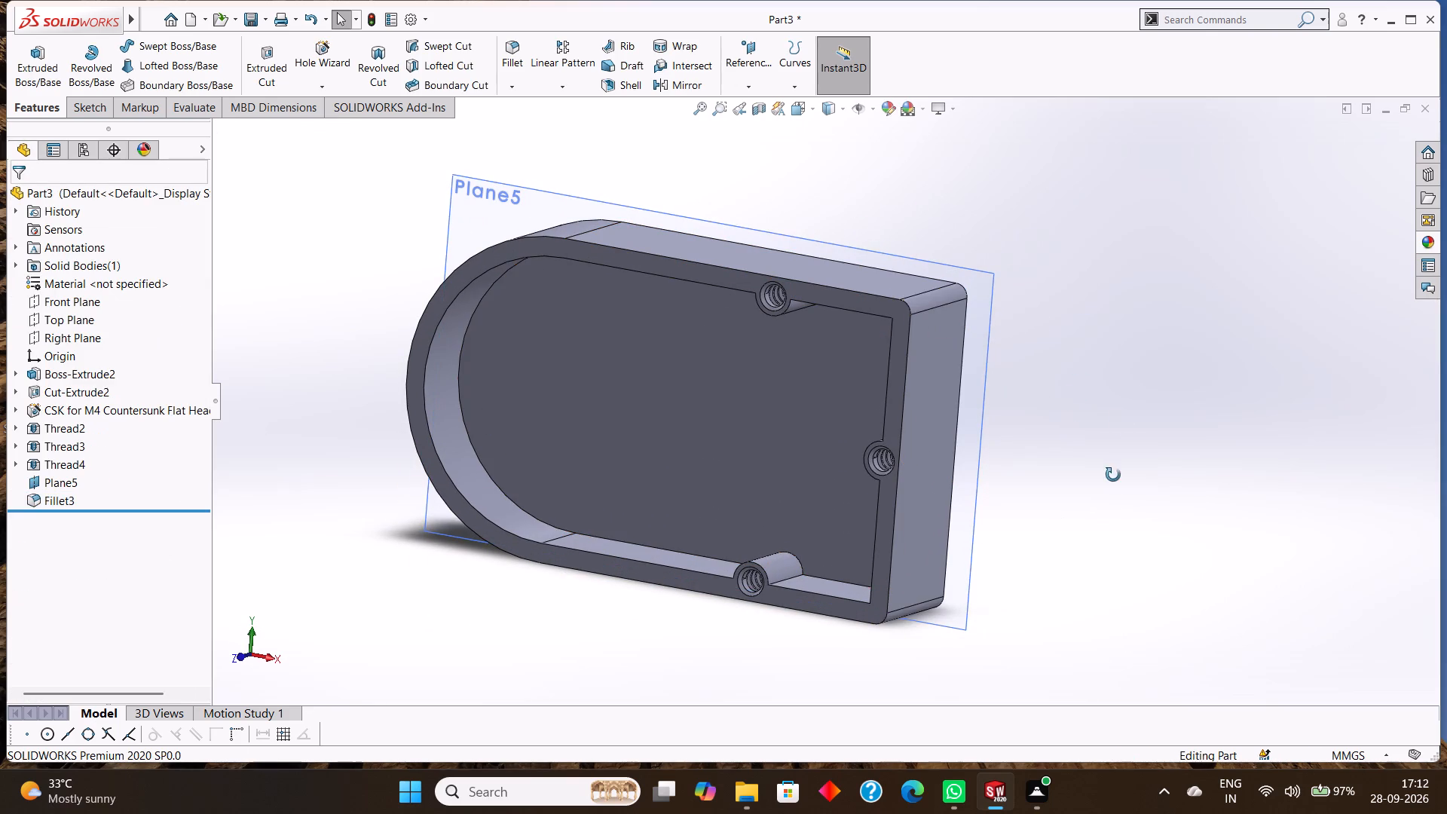
{"action": "middle_click_drag", "start_coordinate": [1113, 475], "coordinate": [1158, 281]}
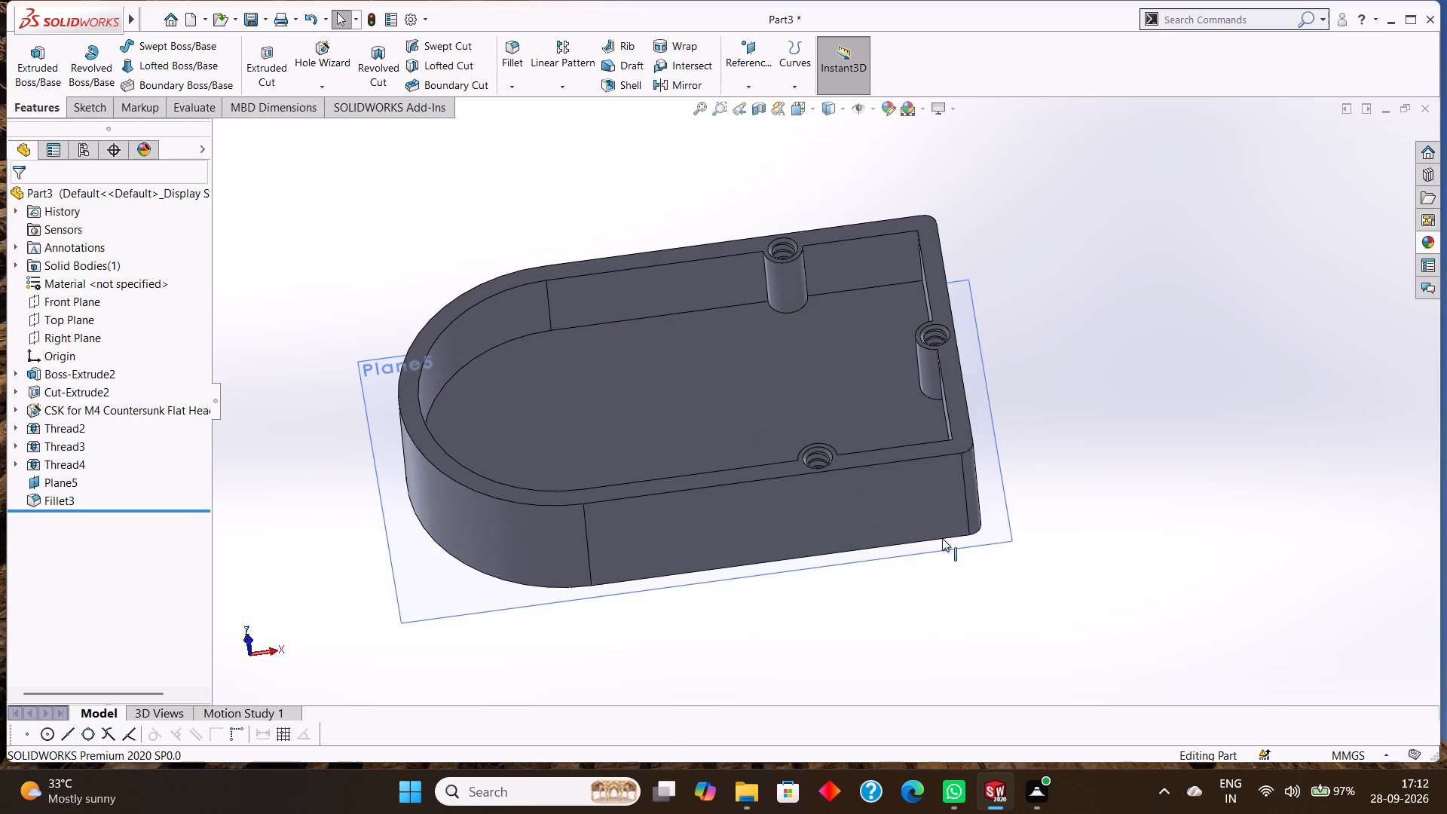
{"action": "right_click", "coordinate": [993, 523]}
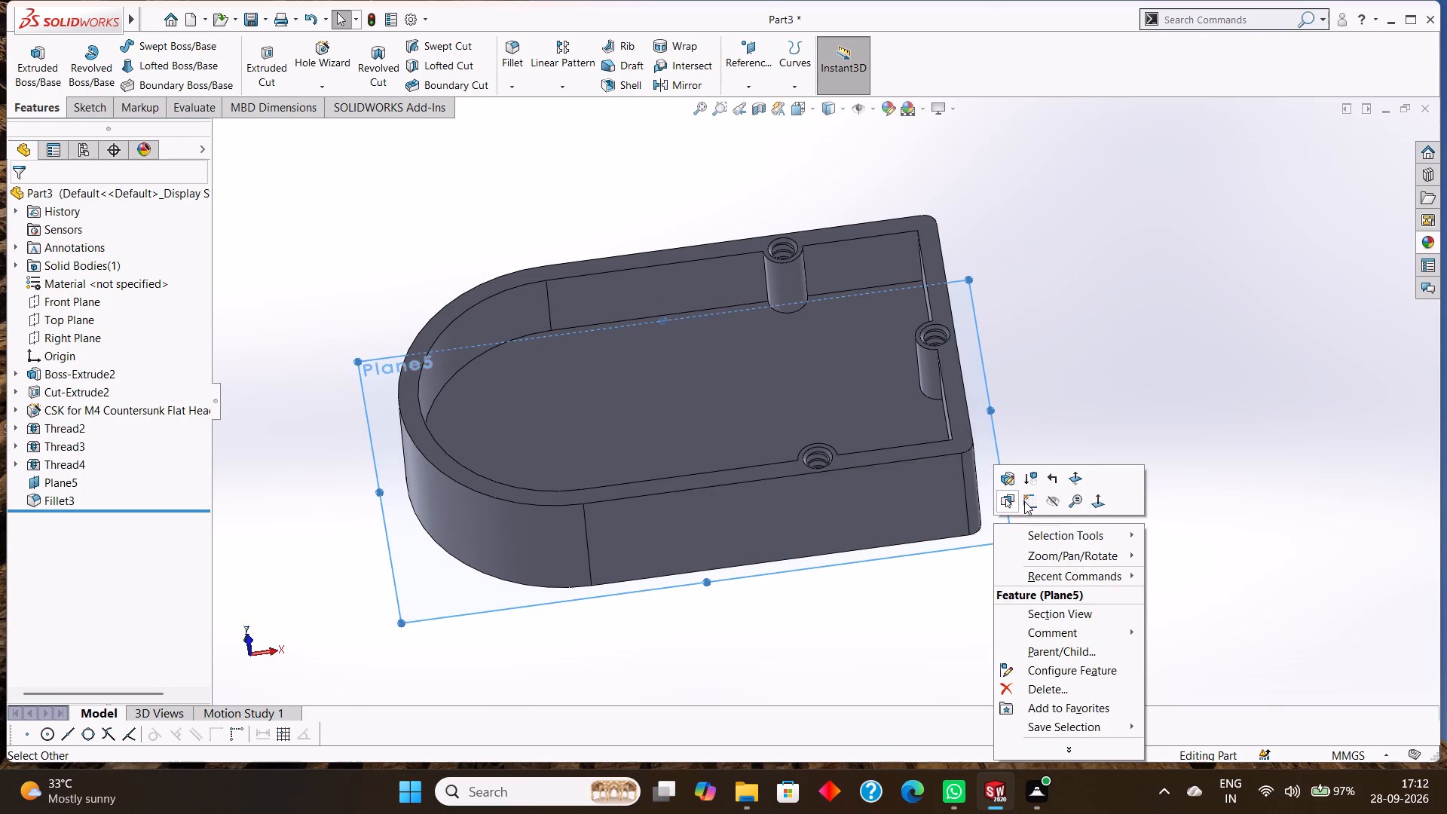
{"action": "left_click", "coordinate": [1025, 501]}
{"action": "key", "text": "ctrl+8"}
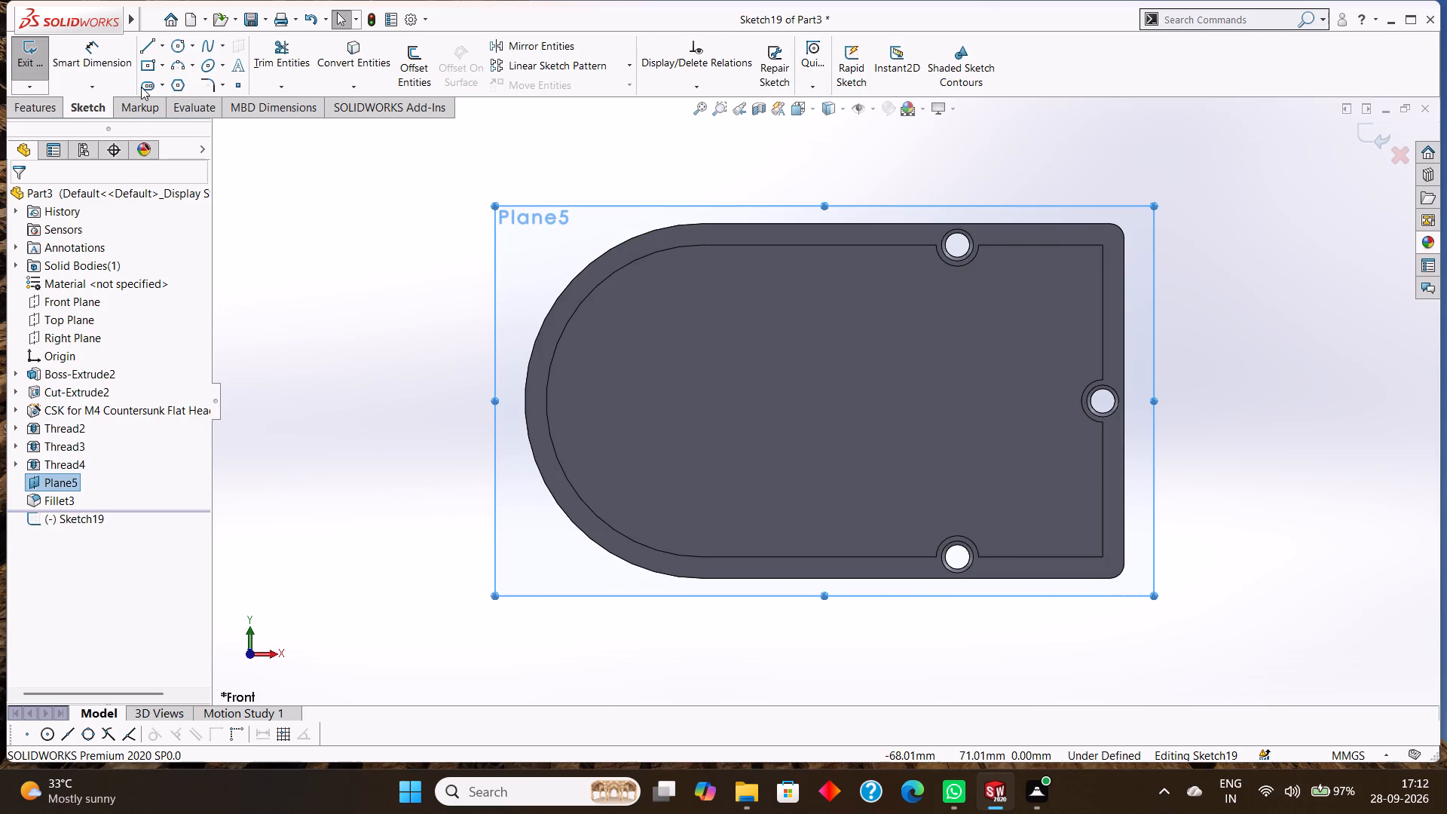
Sketch construction lines from the straight end's lower fillet tangent point: 7 mm horizontally inward and 9 mm vertically down outside the enclosure.
{"action": "left_click", "coordinate": [161, 47]}
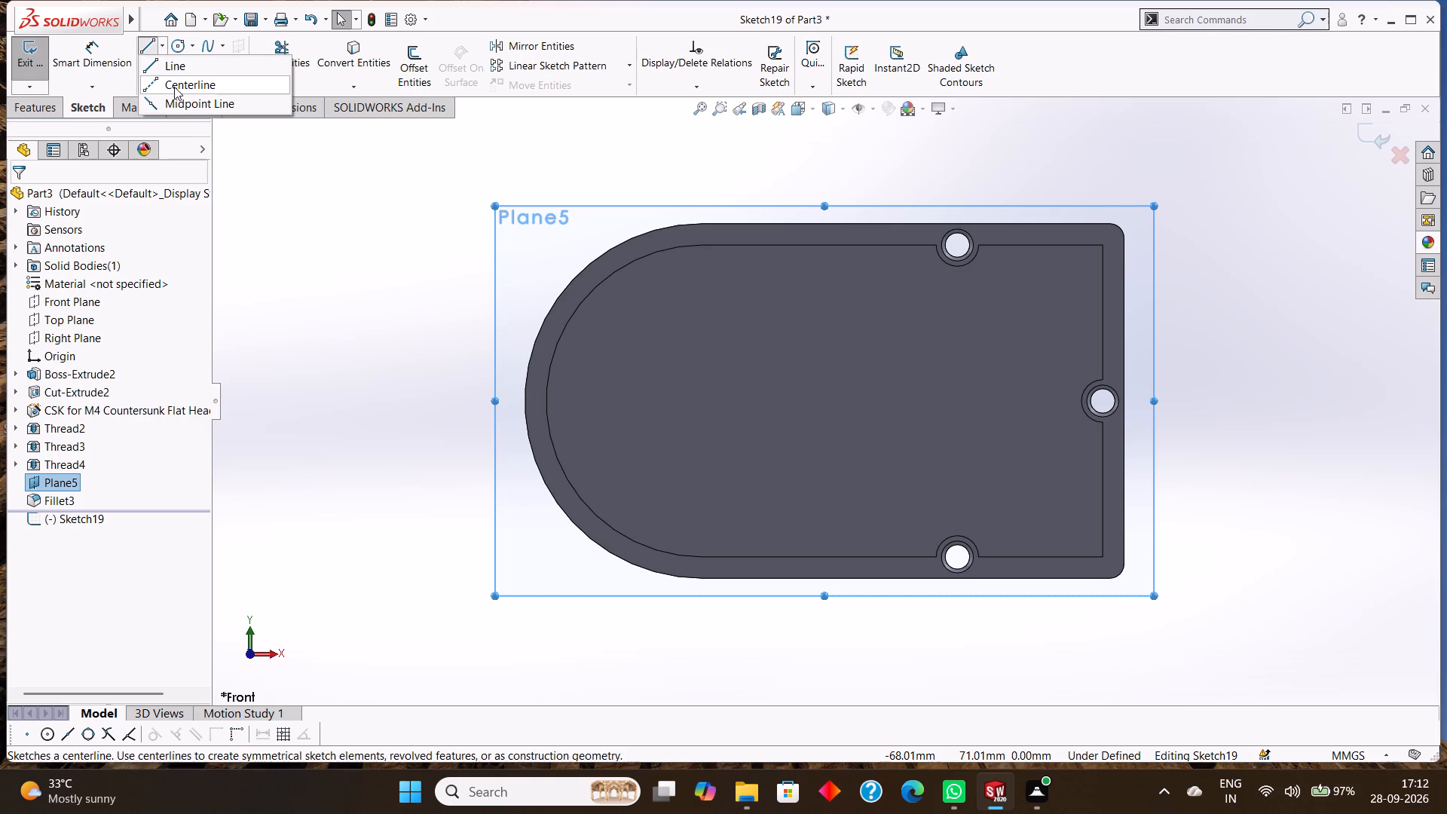
{"action": "left_click", "coordinate": [174, 87]}
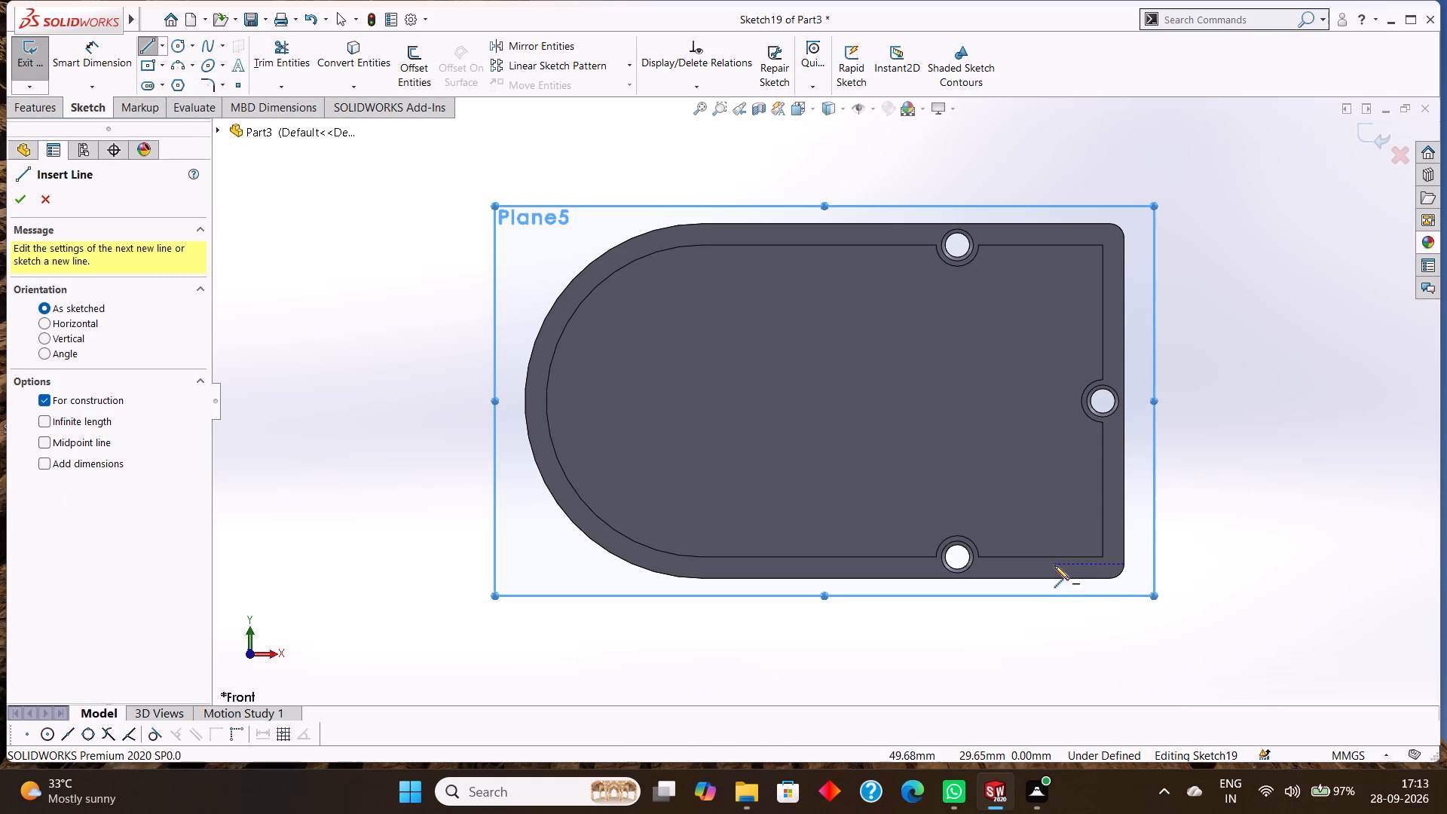
{"action": "left_click", "coordinate": [1123, 562]}
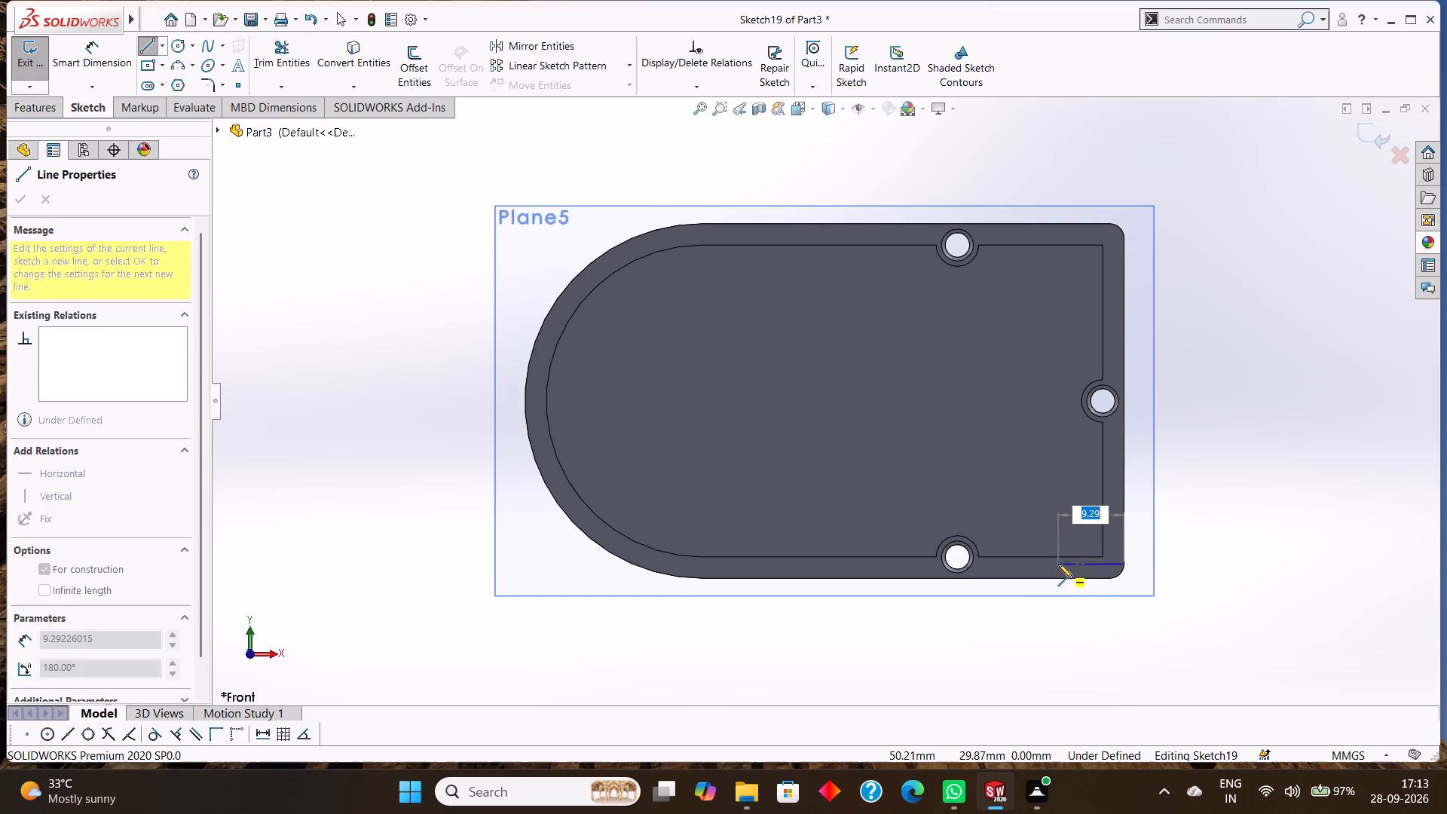
{"action": "key", "text": "7"}
{"action": "key", "text": "Return"}
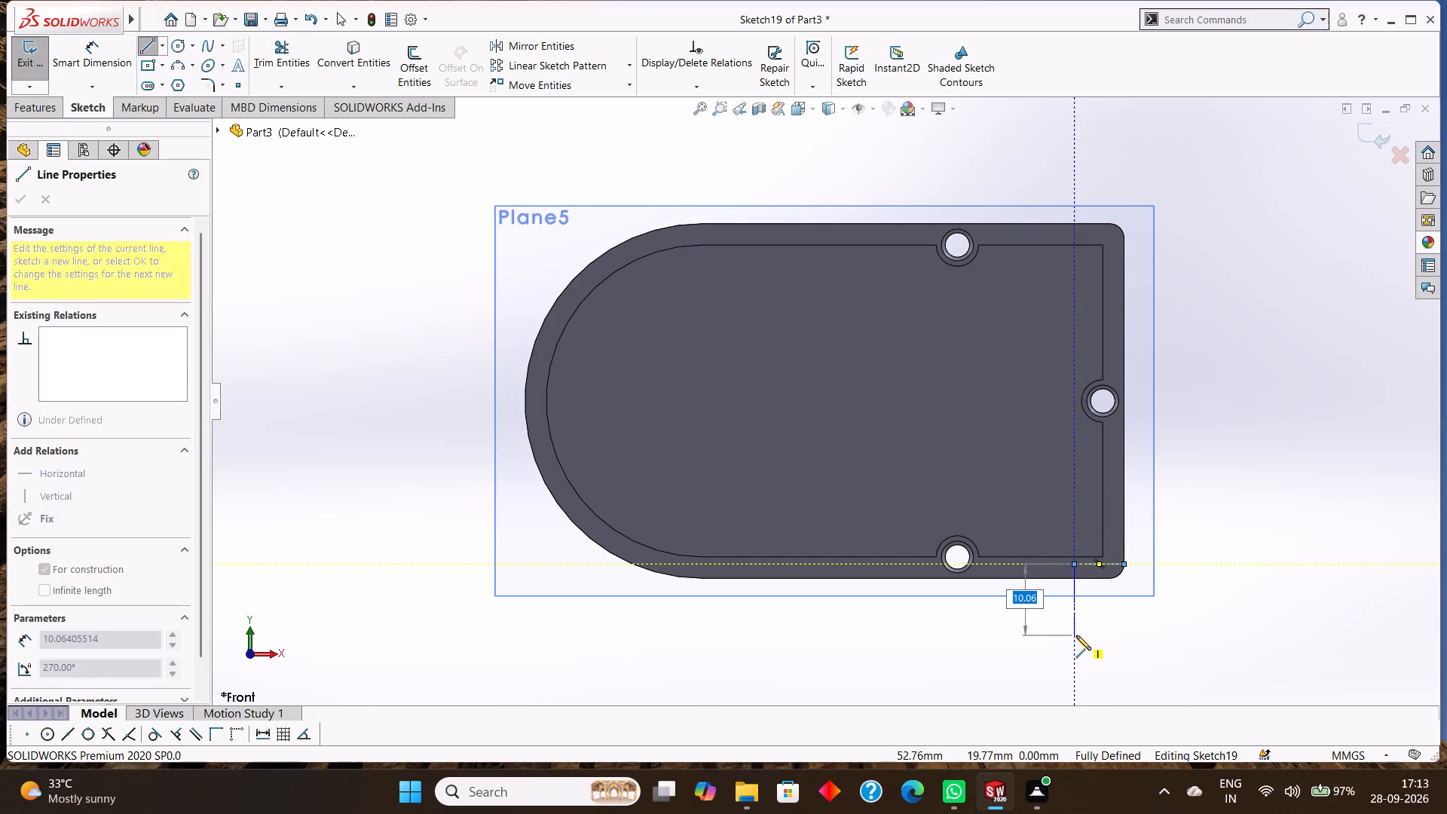
{"action": "key", "text": "9"}
{"action": "key", "text": "Return"}
{"action": "right_click", "coordinate": [1112, 647]}
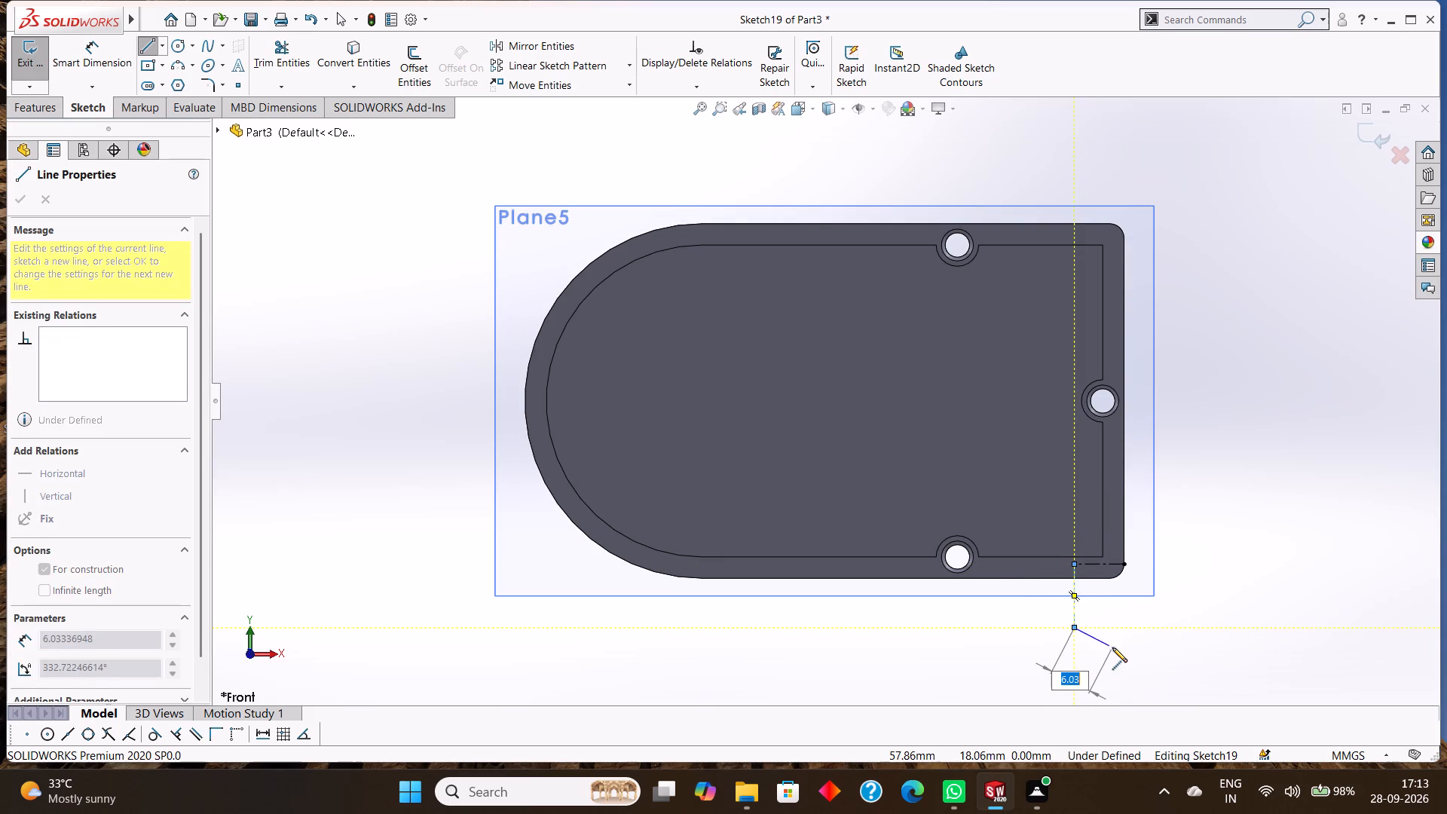
{"action": "left_click", "coordinate": [1153, 629]}
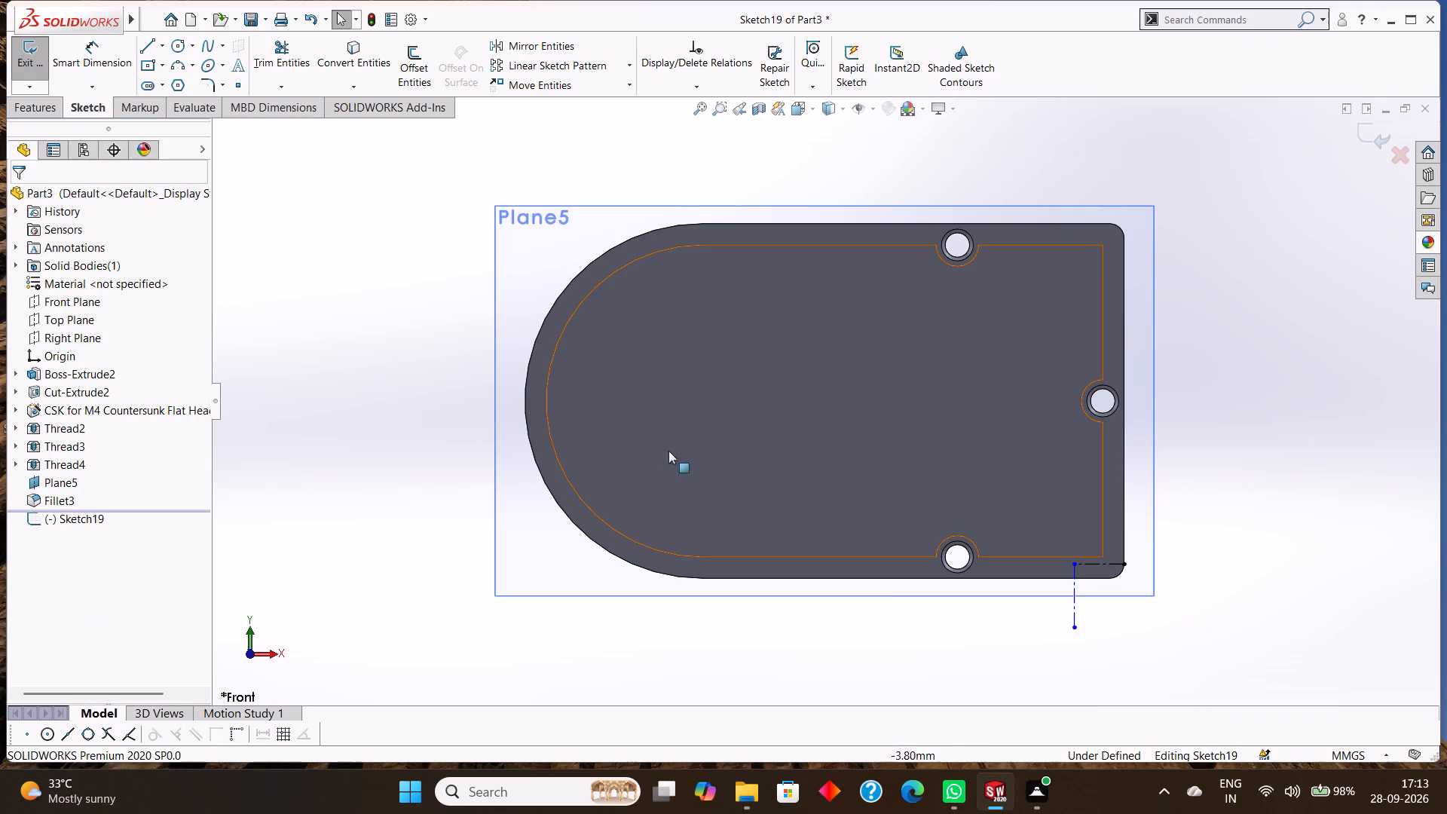
Sketch a circle of 7 mm radius centred on the lower end of the vertical construction line.
{"action": "left_click", "coordinate": [174, 41]}
{"action": "left_click", "coordinate": [1072, 626]}
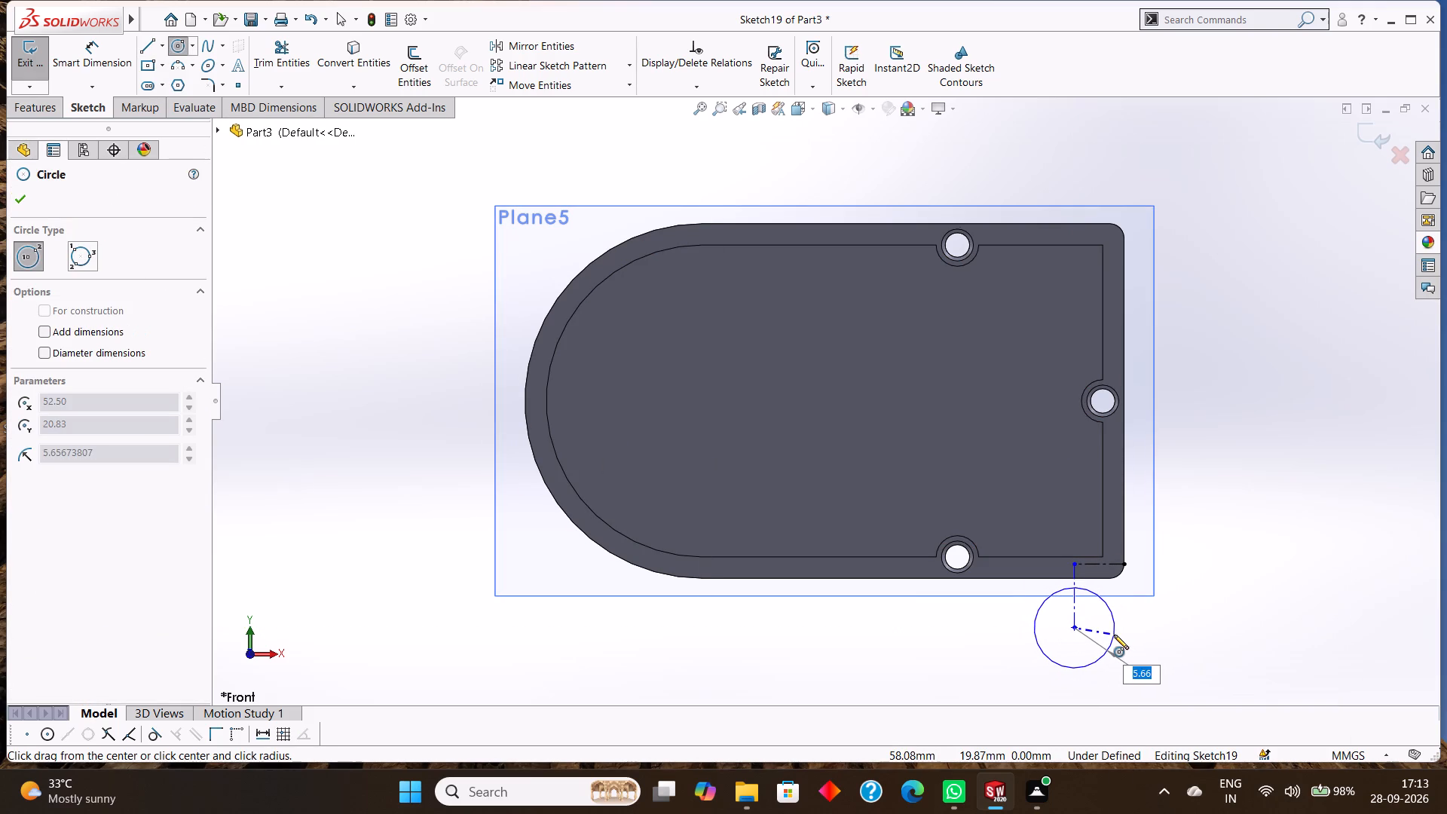
{"action": "key", "text": "7"}
{"action": "key", "text": "Return"}
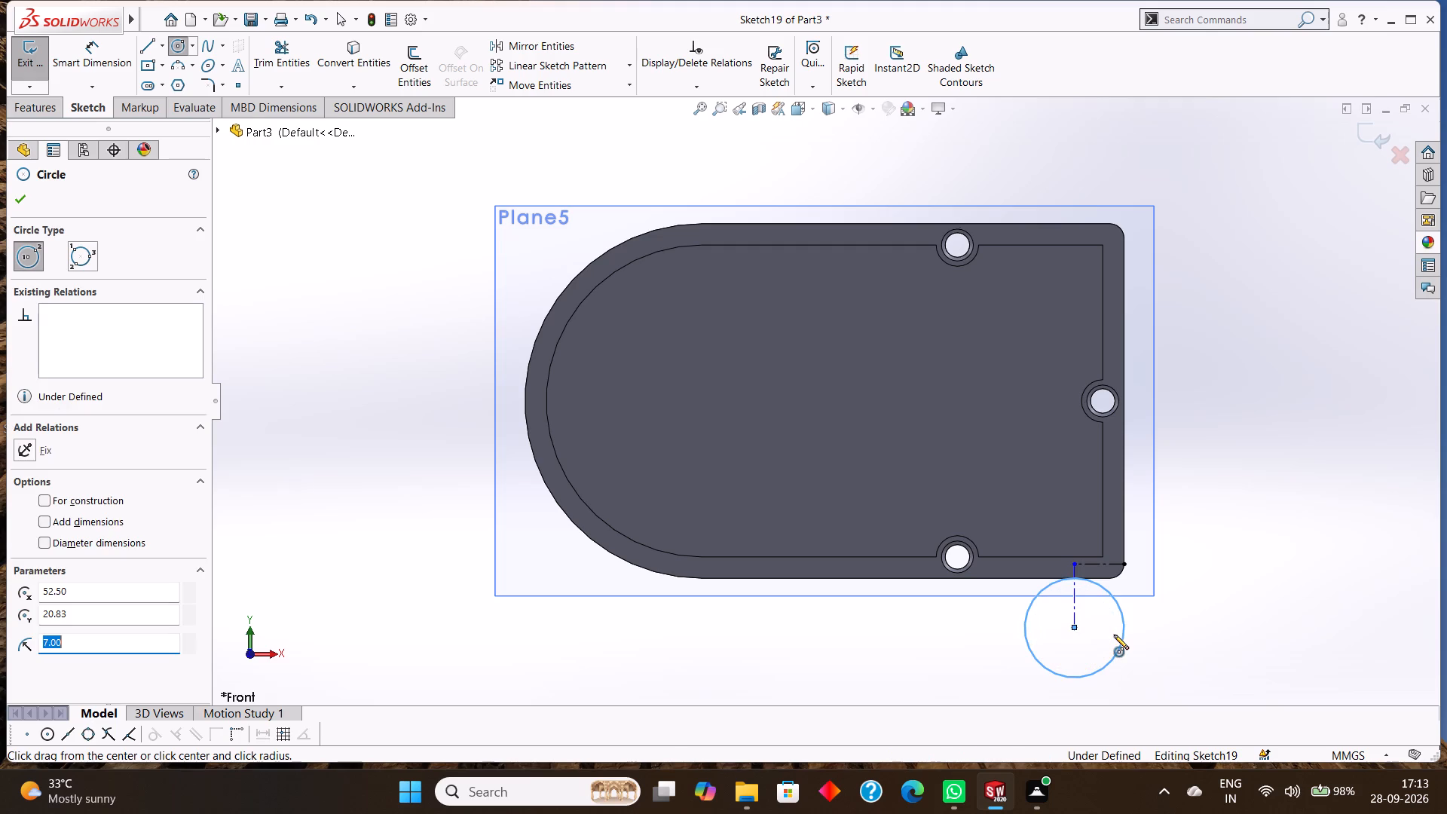
{"action": "left_click", "coordinate": [21, 200]}
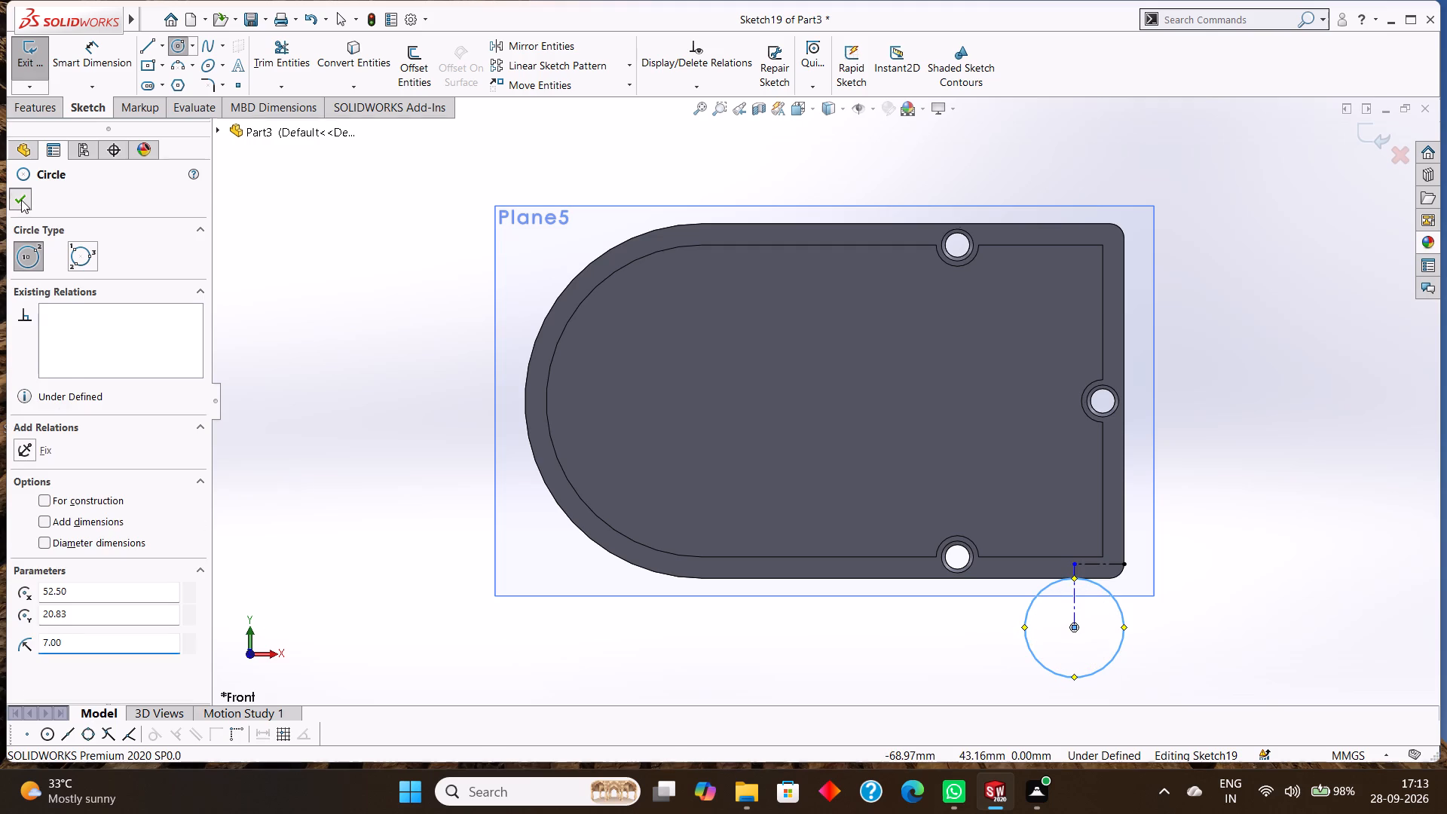
Draw 9 mm vertical lines upward from both side points of the circle and join their upper ends with a 14 mm horizontal line.
{"action": "left_click", "coordinate": [148, 40]}
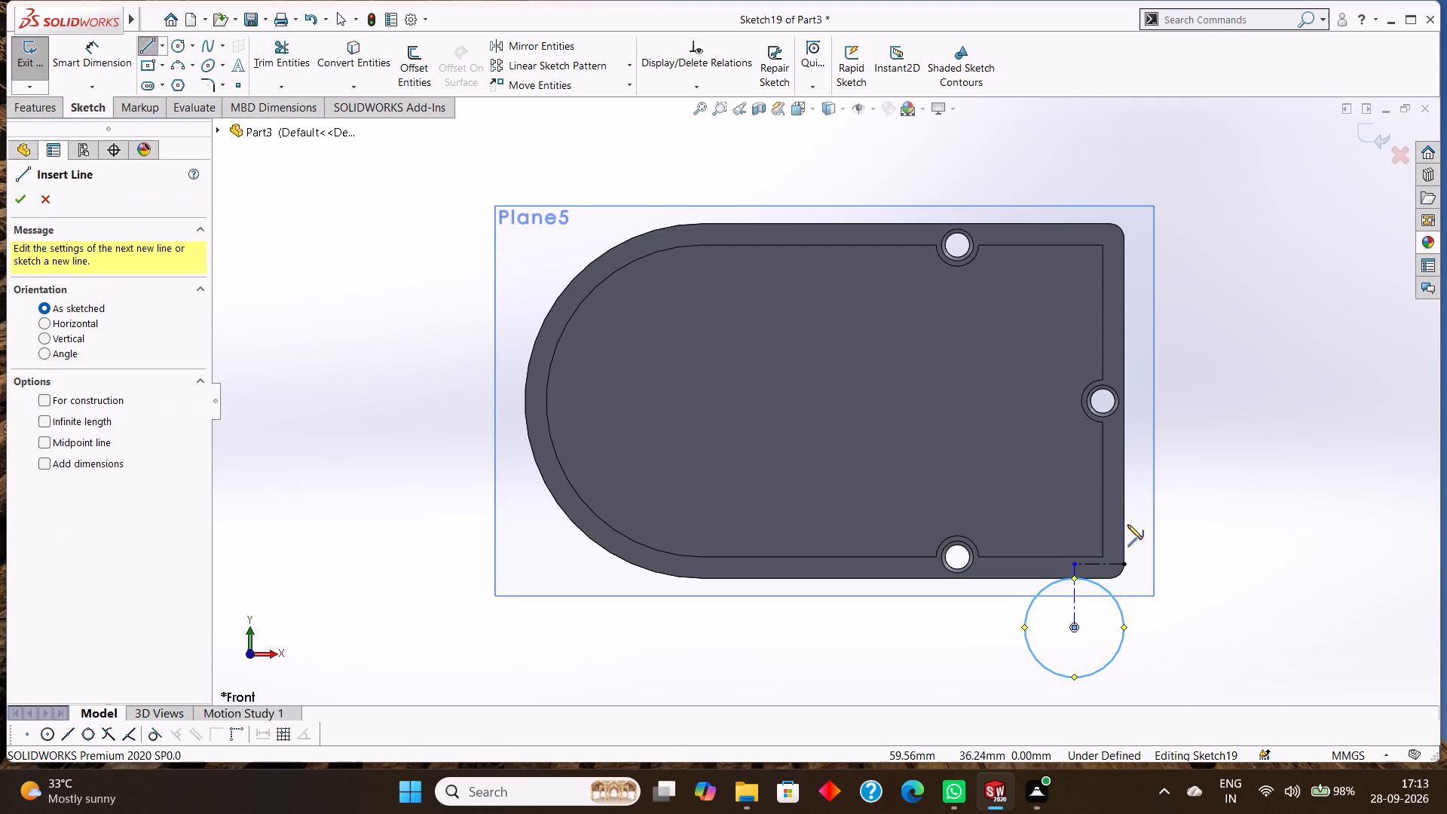
{"action": "left_click", "coordinate": [1125, 629]}
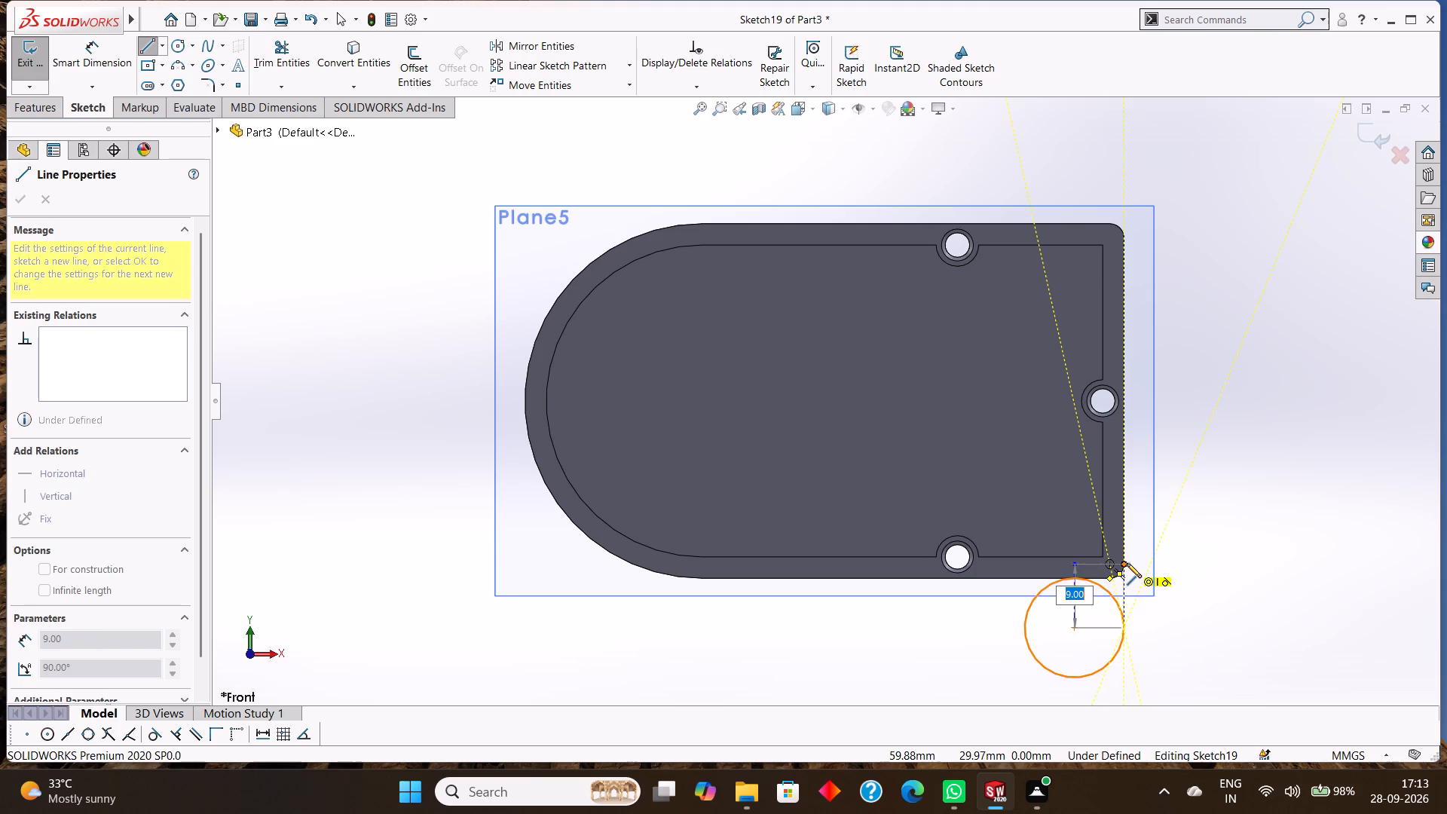
{"action": "left_click", "coordinate": [1127, 563]}
{"action": "right_click", "coordinate": [1178, 554]}
{"action": "left_click", "coordinate": [1204, 558]}
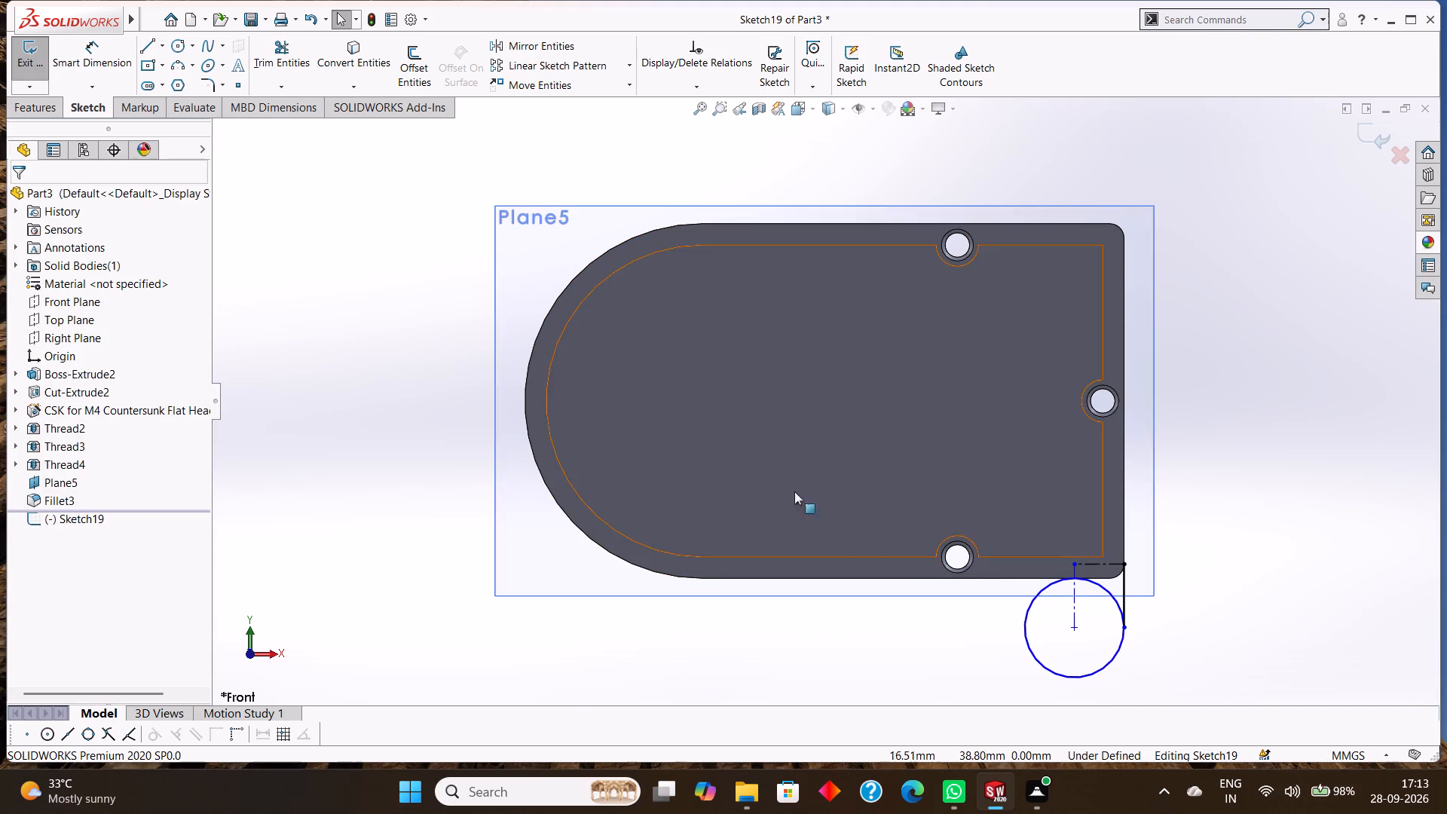
{"action": "left_click", "coordinate": [143, 47]}
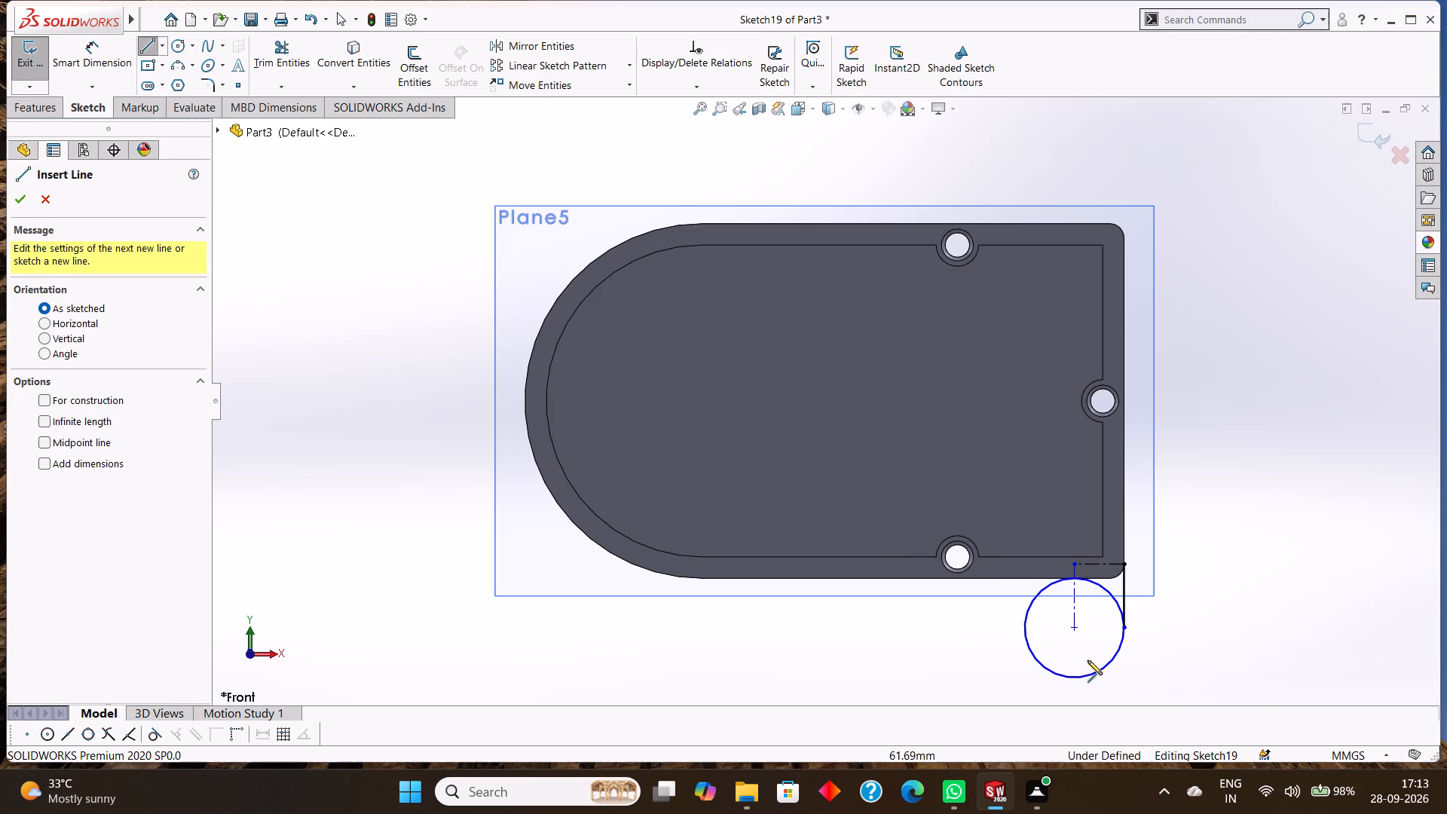
{"action": "left_click", "coordinate": [1024, 627]}
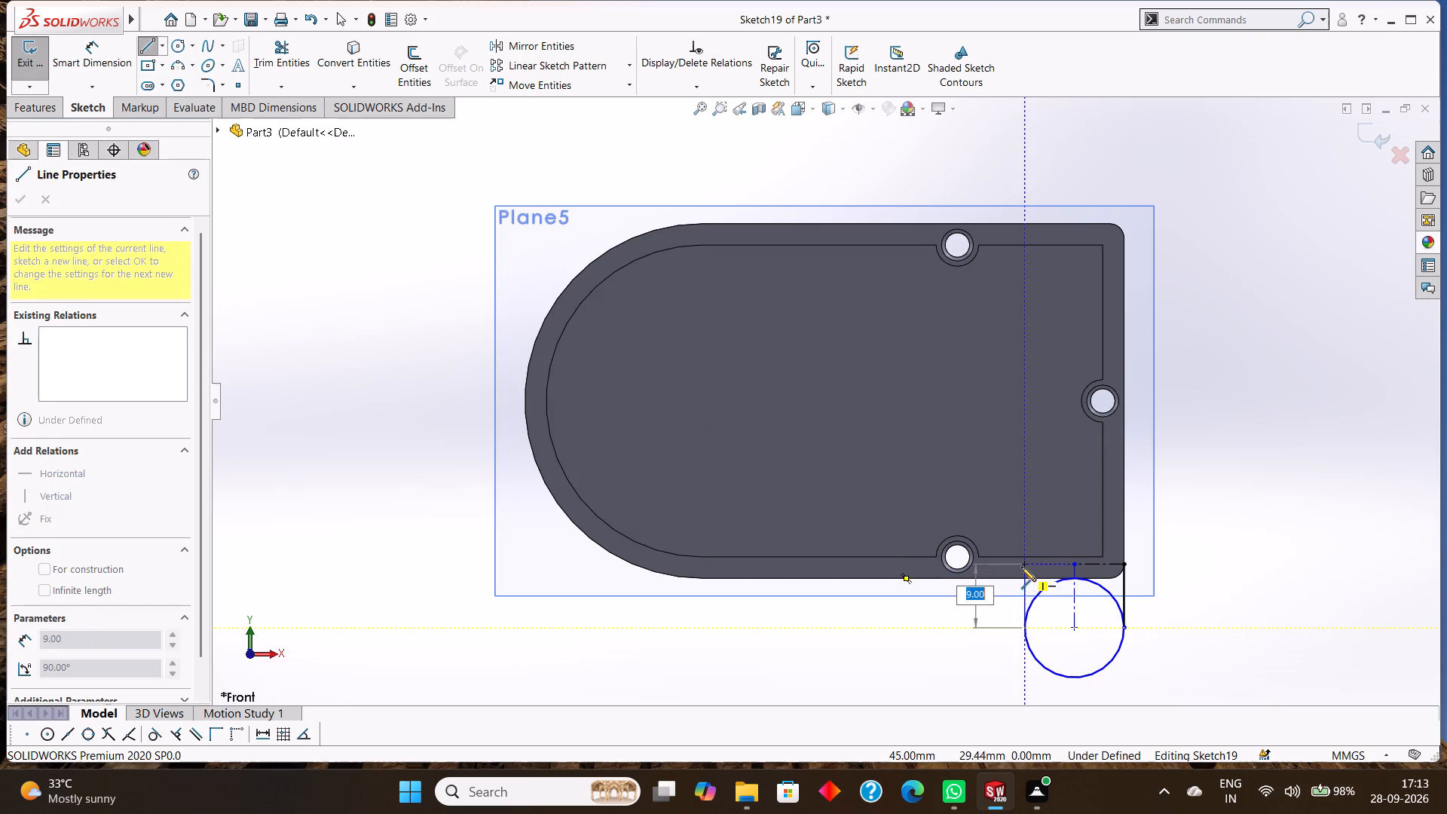
{"action": "left_click", "coordinate": [1021, 565]}
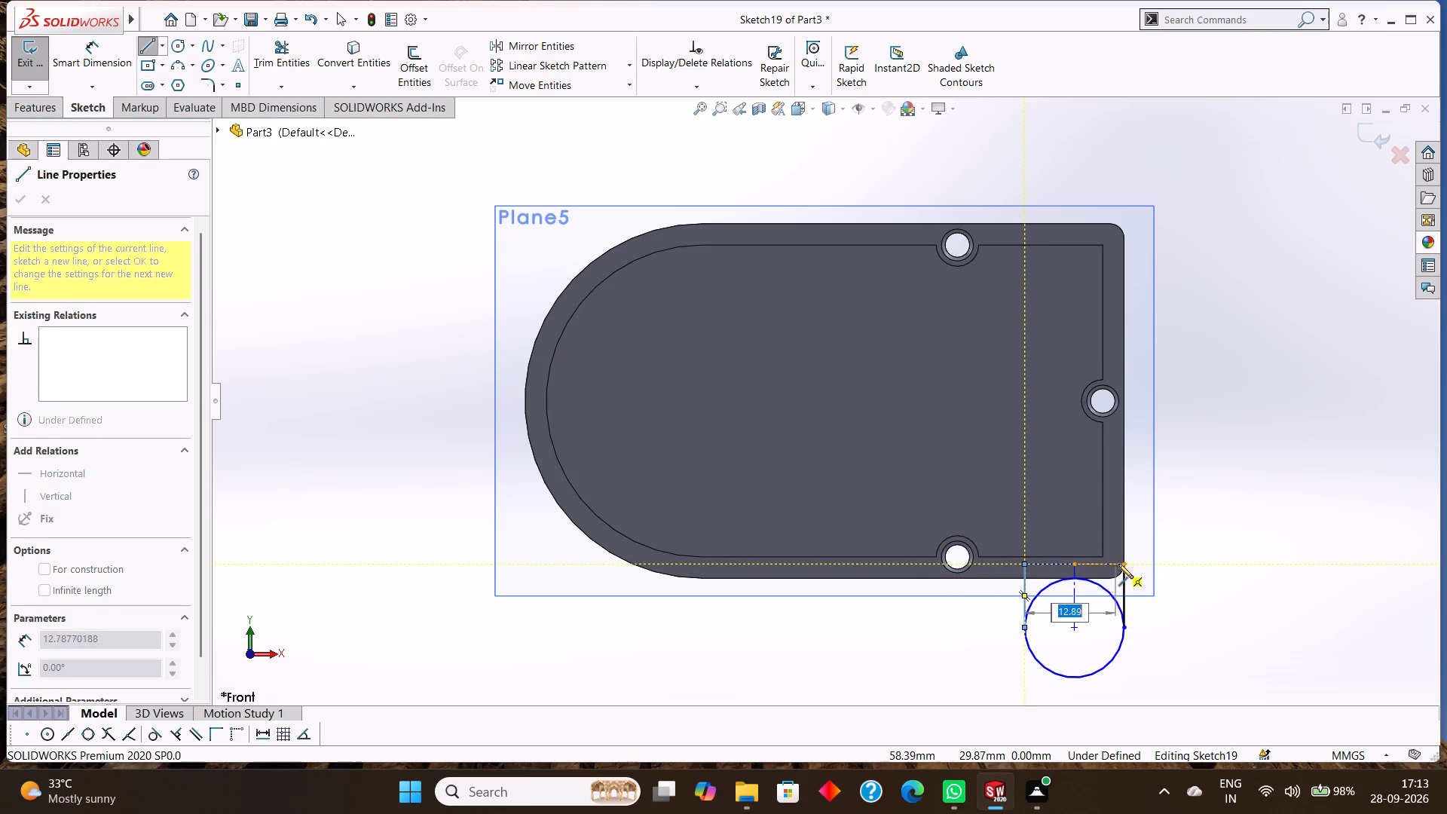
{"action": "left_click", "coordinate": [1121, 564]}
{"action": "right_click", "coordinate": [1217, 578]}
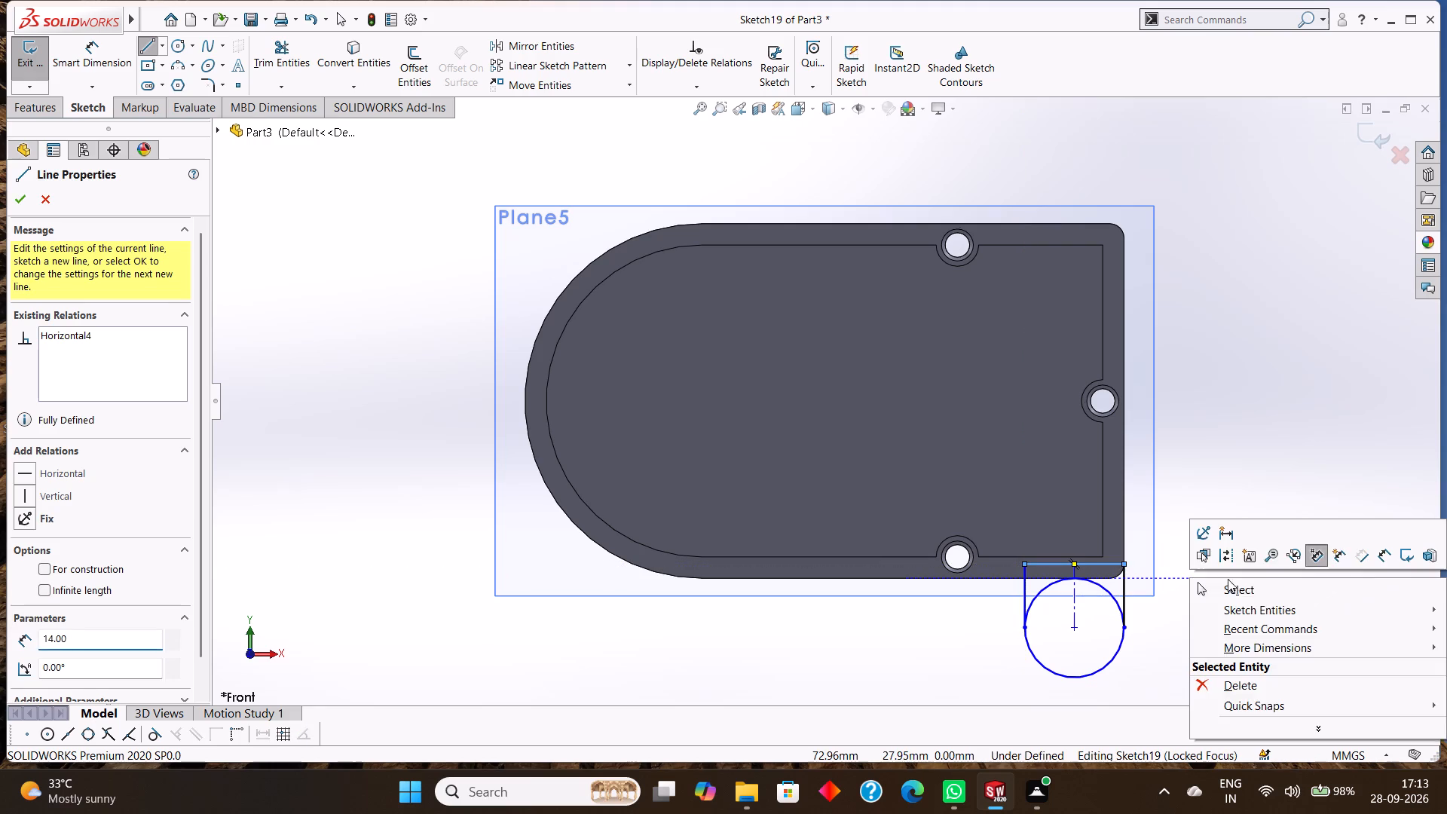
{"action": "left_click", "coordinate": [1247, 583]}
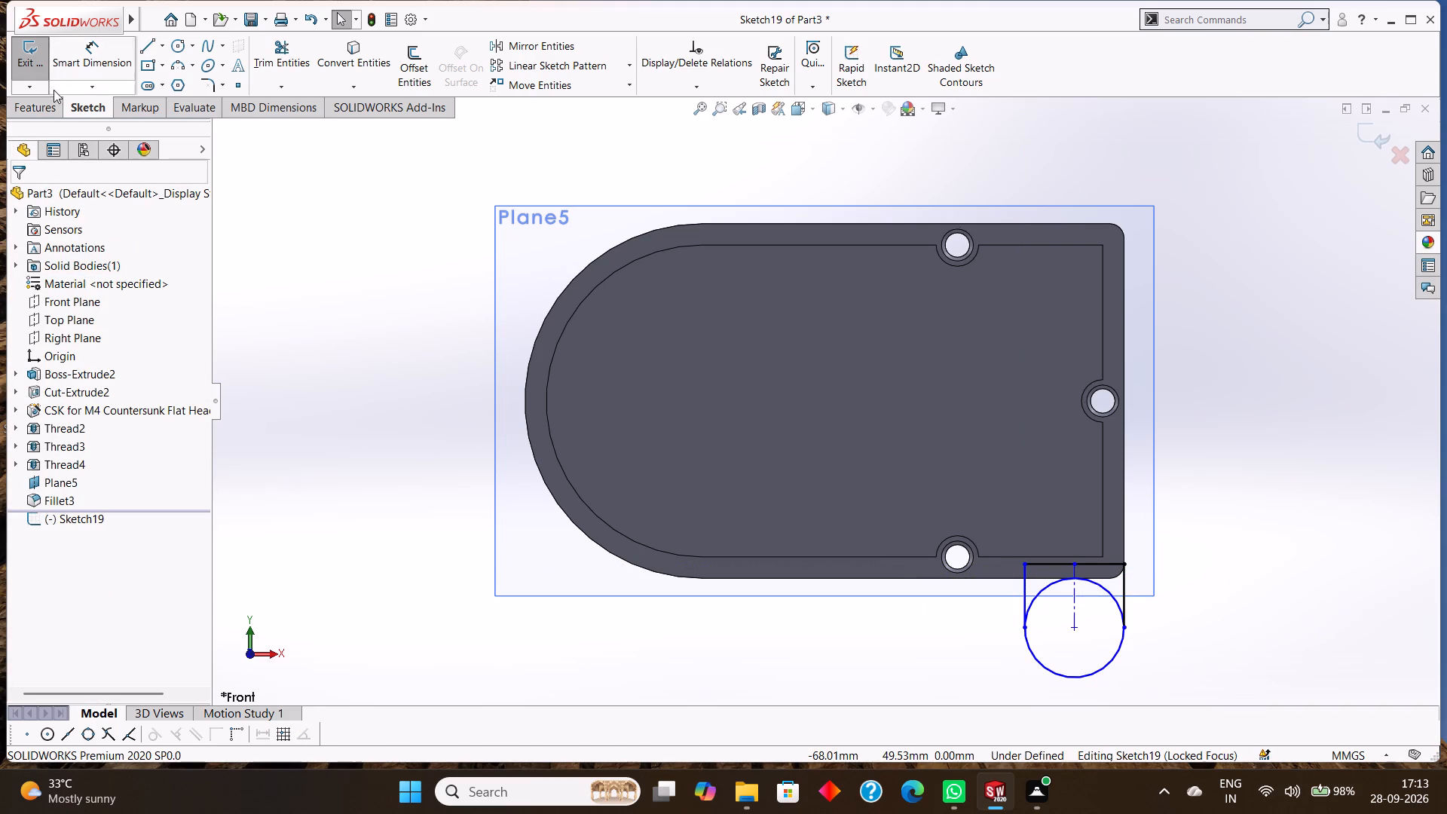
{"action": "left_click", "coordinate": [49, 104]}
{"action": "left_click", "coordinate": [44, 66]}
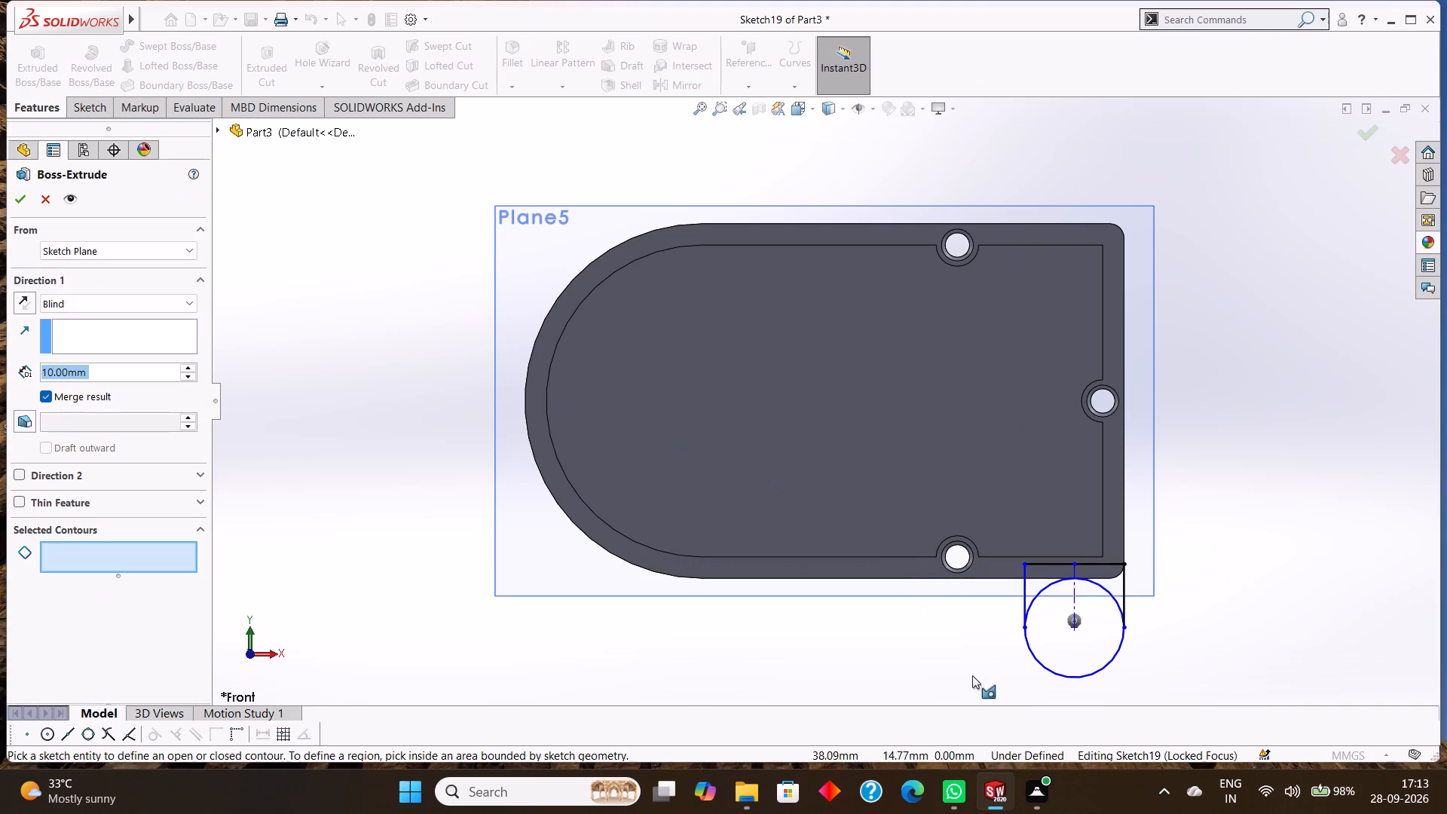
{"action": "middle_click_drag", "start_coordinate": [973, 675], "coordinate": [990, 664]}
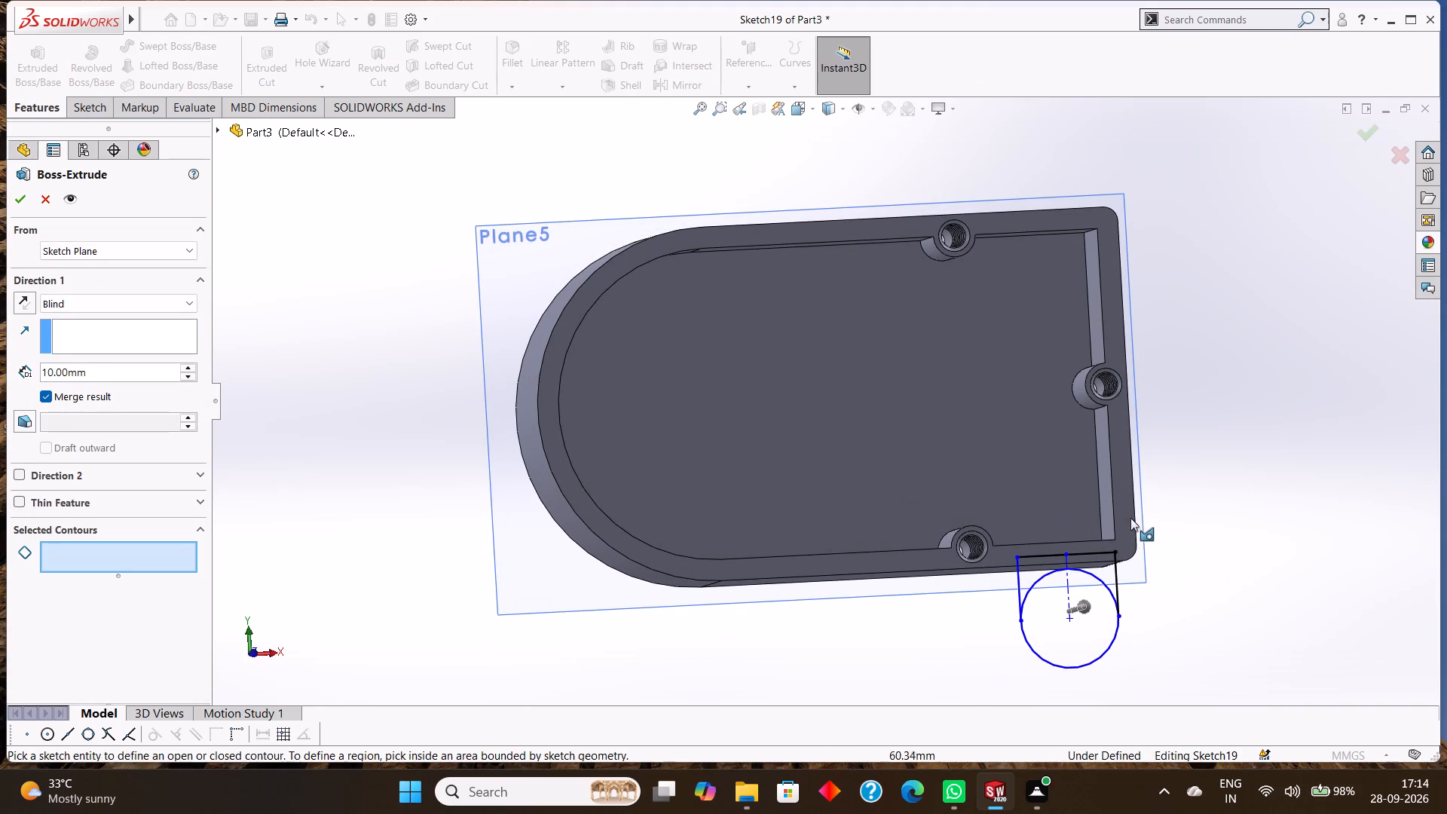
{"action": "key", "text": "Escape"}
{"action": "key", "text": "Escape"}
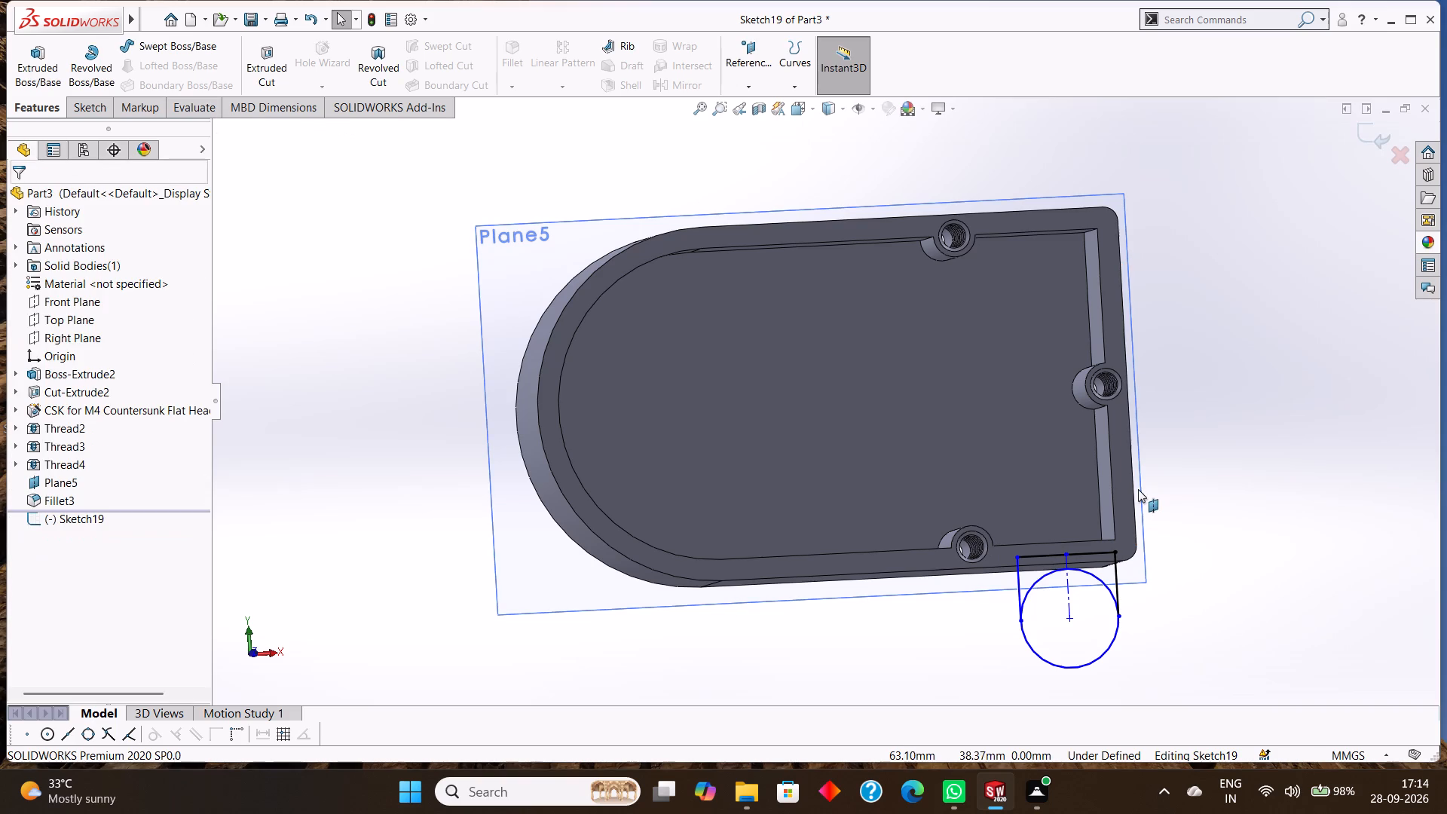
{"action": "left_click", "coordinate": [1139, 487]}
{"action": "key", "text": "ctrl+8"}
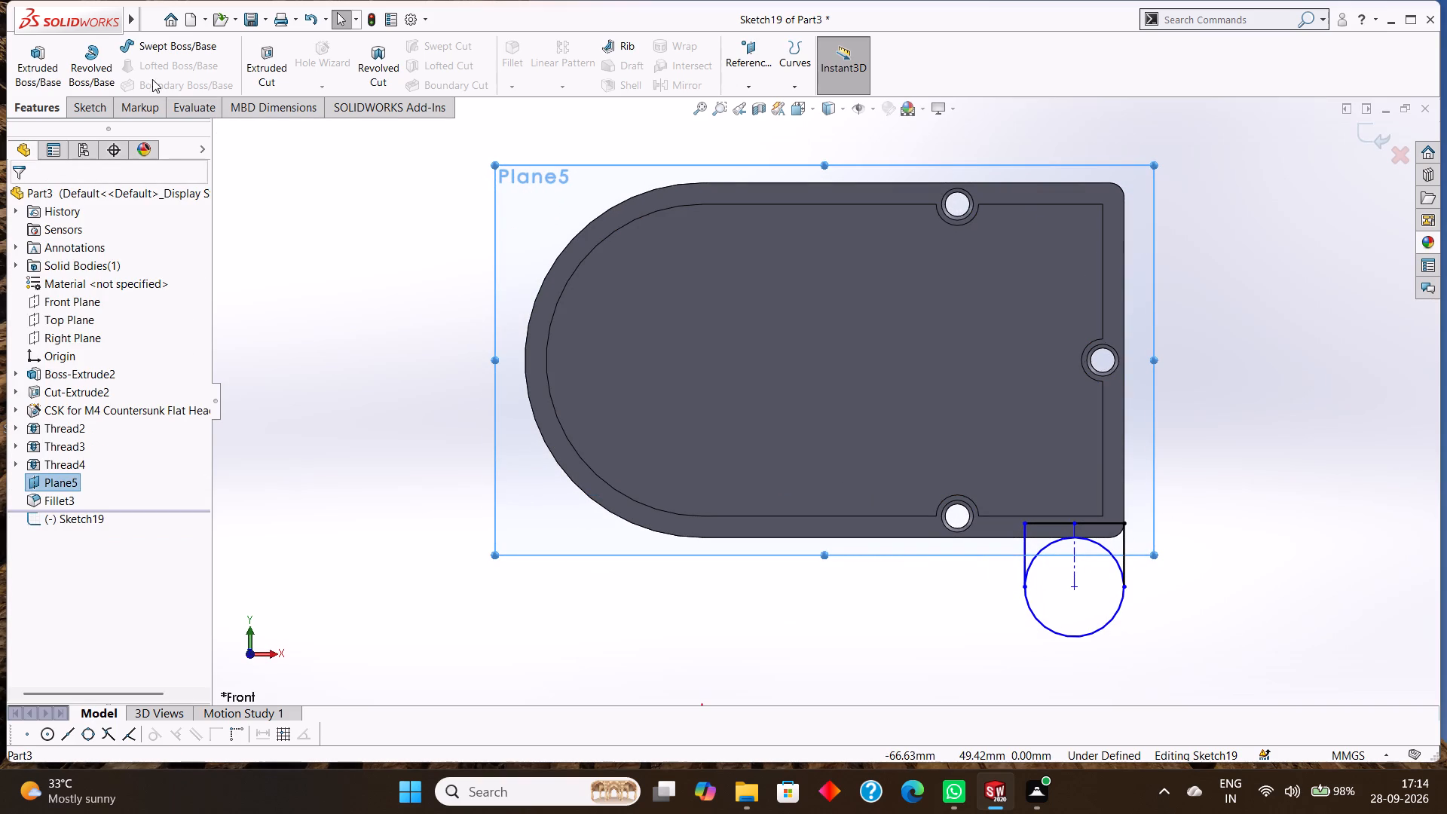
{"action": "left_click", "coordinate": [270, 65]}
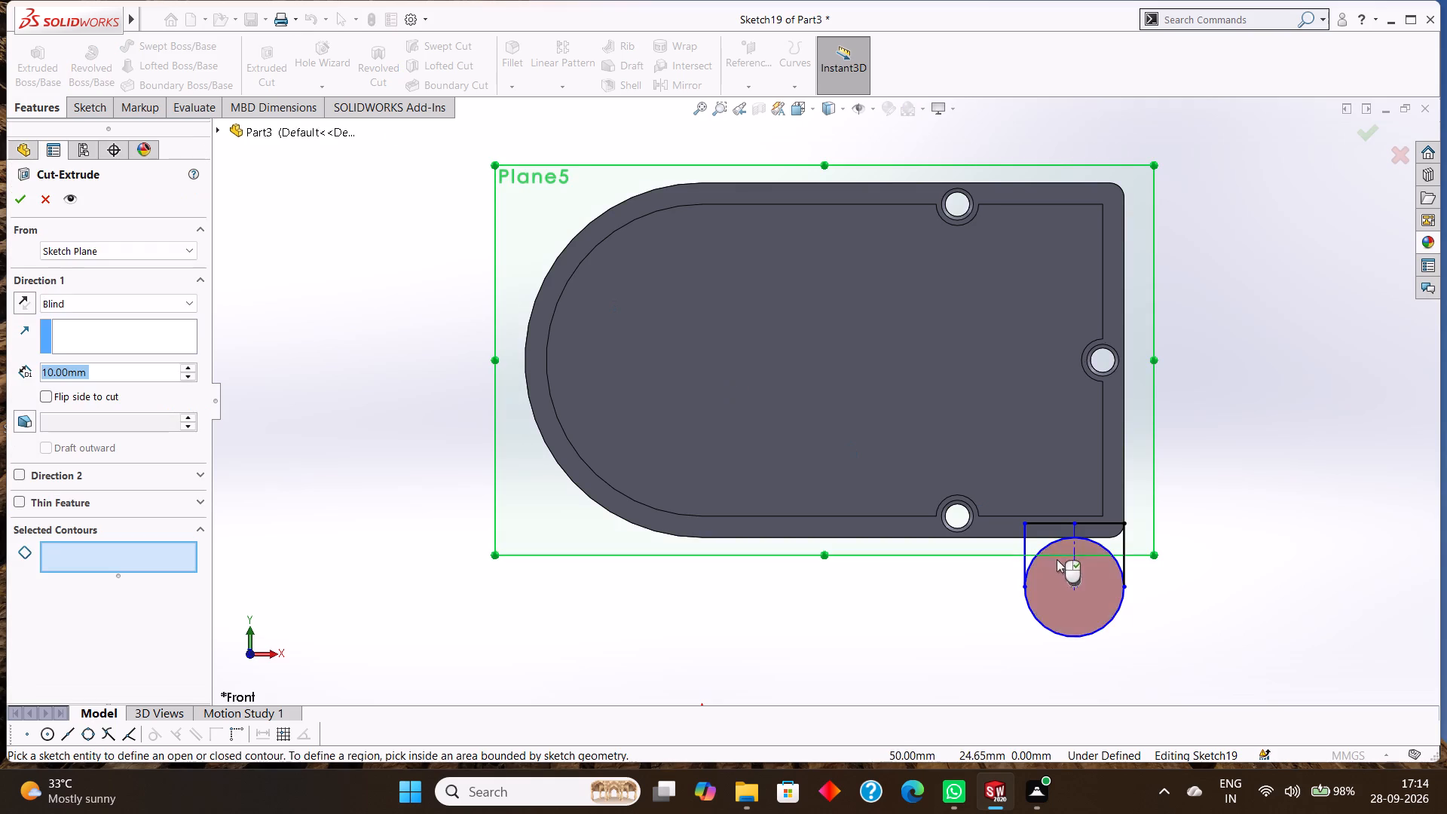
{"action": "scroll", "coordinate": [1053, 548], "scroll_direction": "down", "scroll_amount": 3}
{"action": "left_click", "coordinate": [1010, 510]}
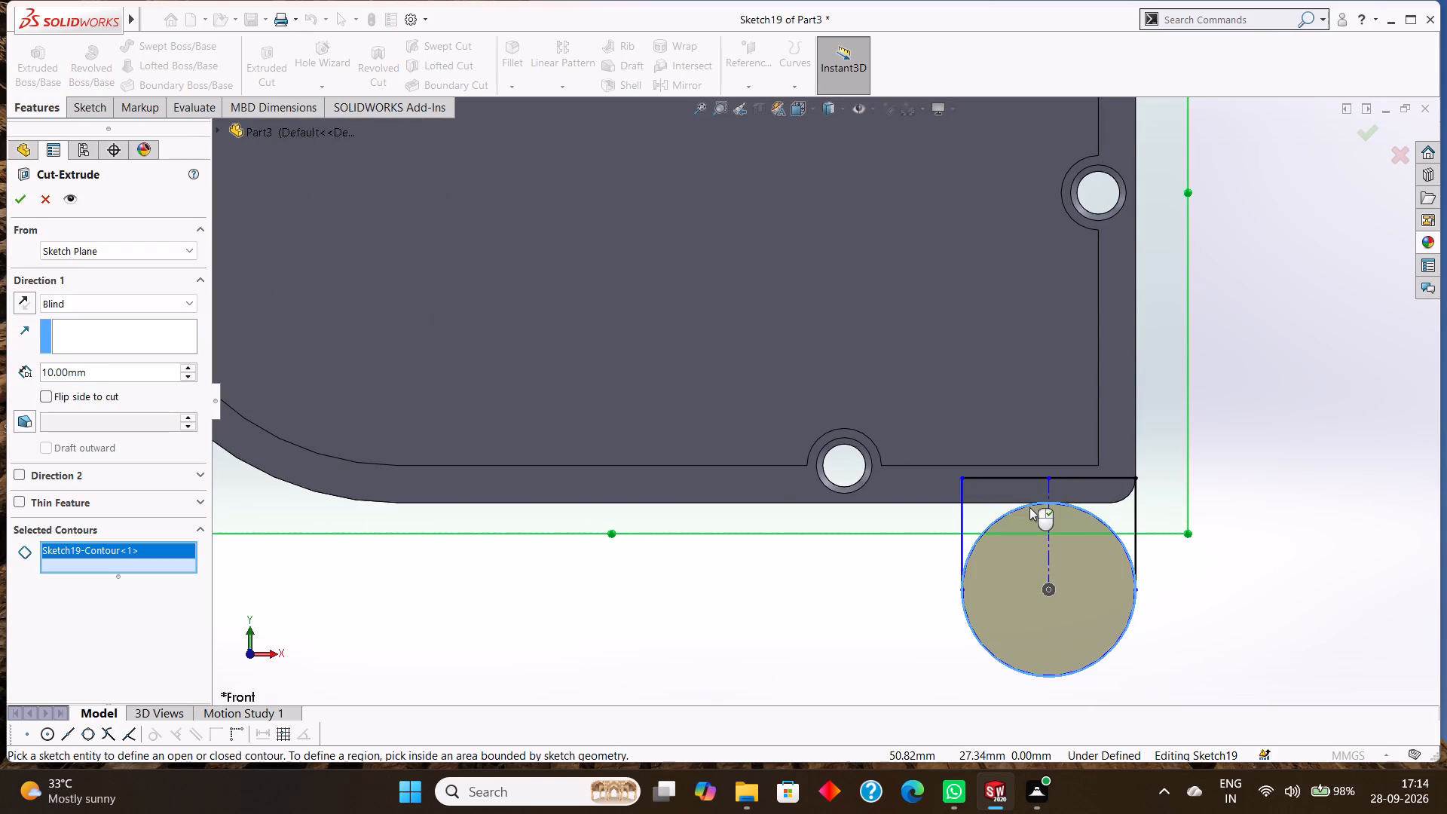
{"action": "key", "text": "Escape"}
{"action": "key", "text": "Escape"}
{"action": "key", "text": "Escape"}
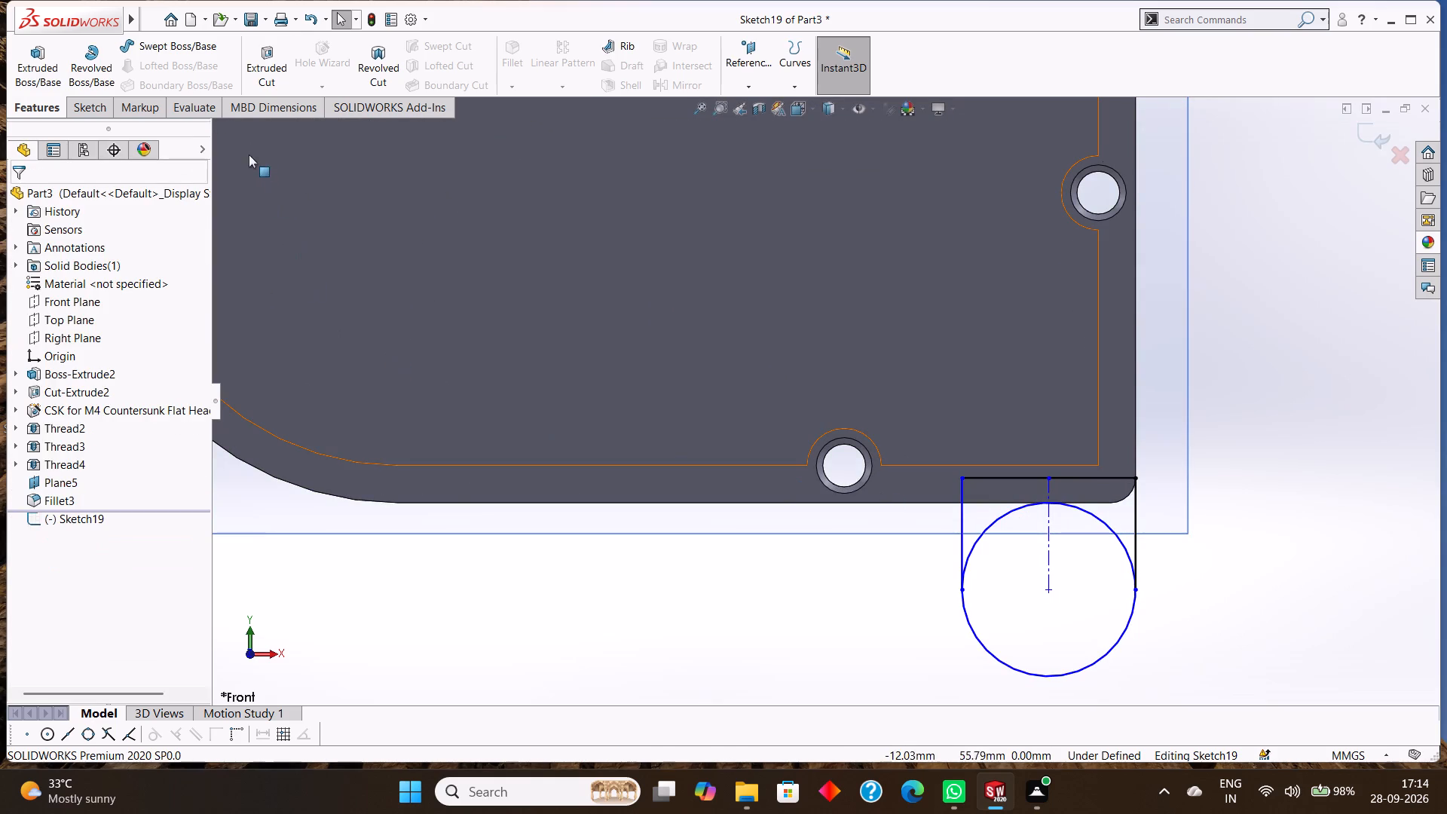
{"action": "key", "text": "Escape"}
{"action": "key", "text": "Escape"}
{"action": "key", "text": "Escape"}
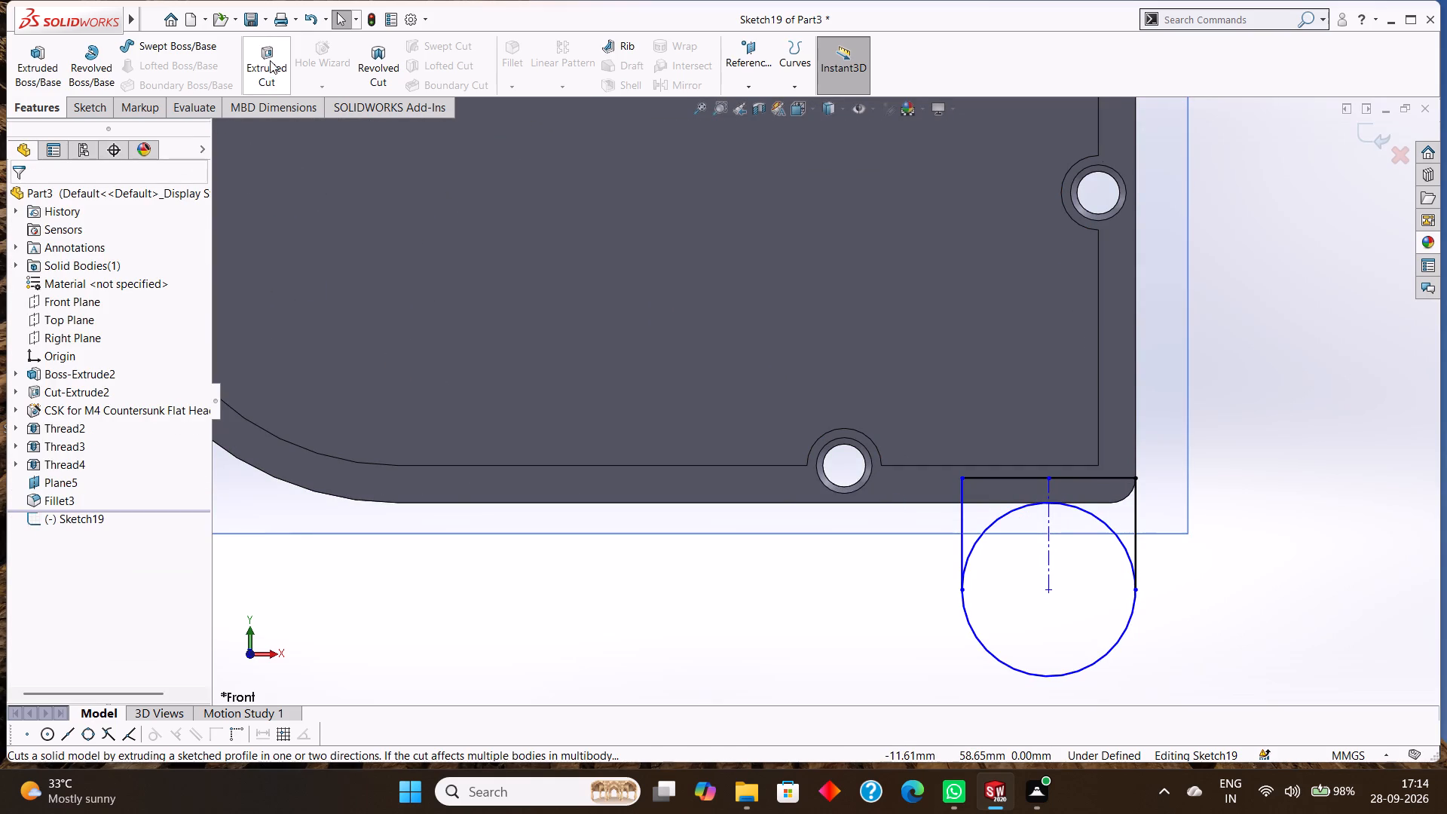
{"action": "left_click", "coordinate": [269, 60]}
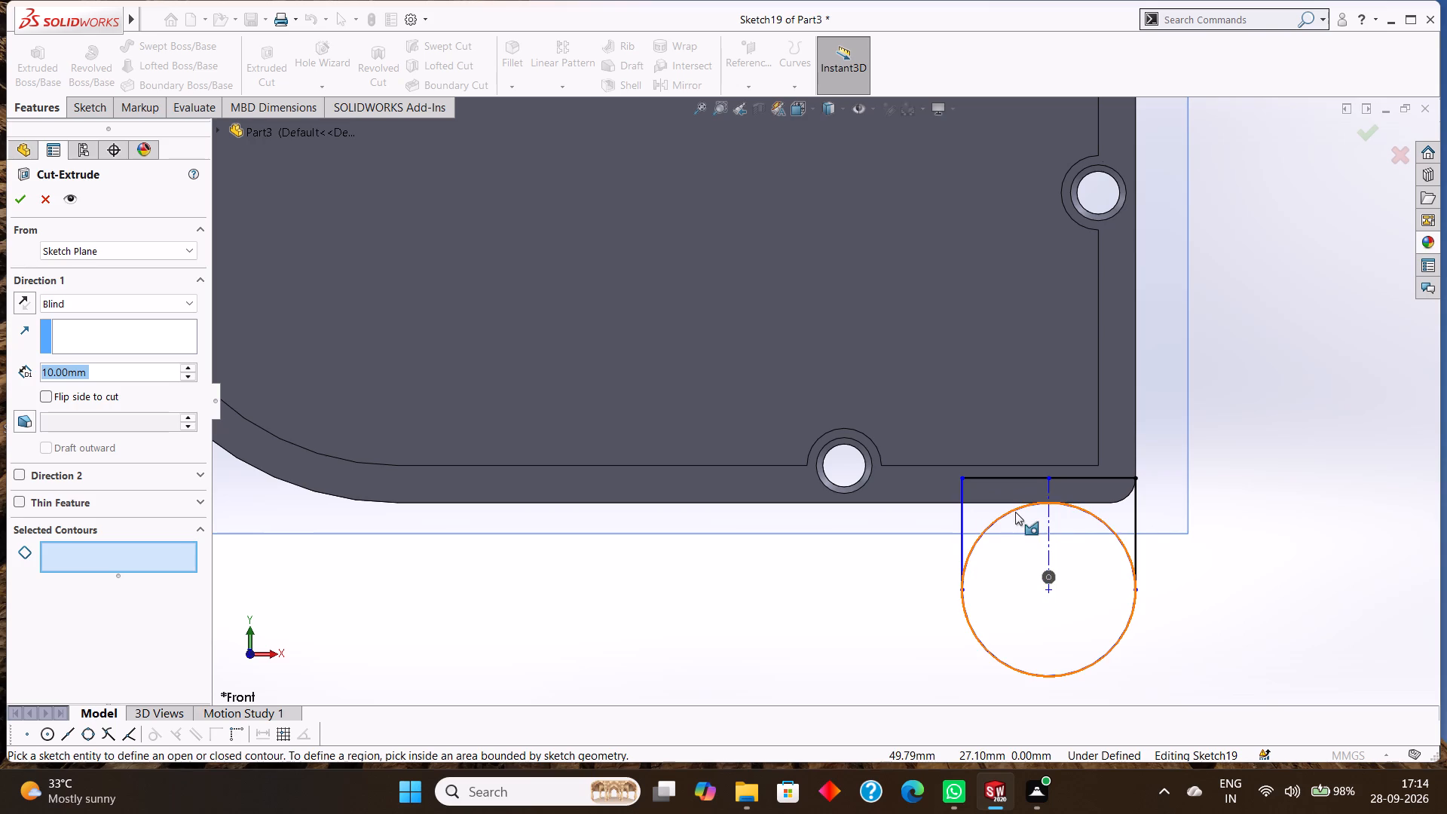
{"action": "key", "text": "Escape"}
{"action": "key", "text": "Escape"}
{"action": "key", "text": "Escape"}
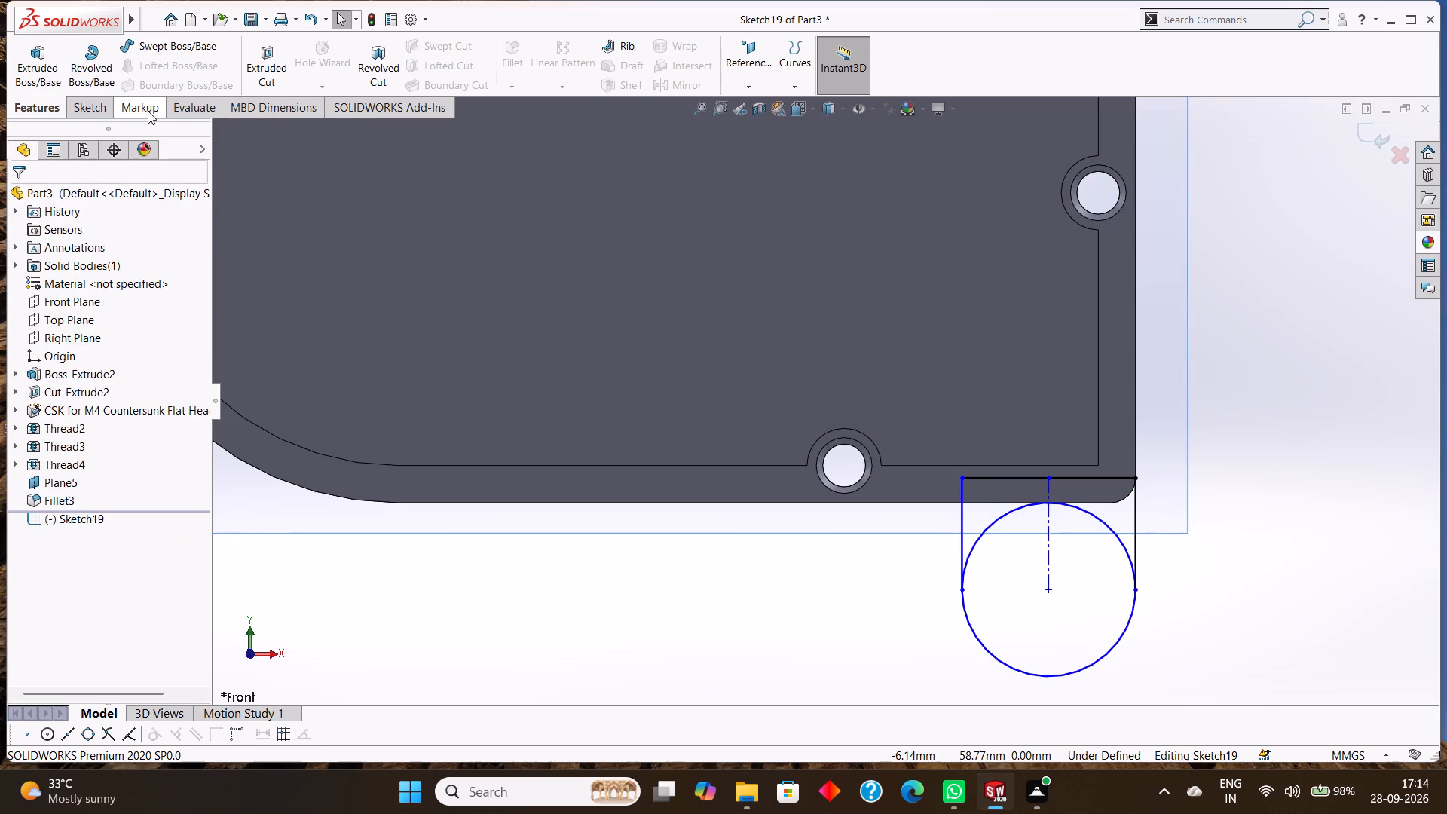
Trim away the circle's upper half and the vertical construction line inside the lug outline, using trim to closest.
{"action": "left_click", "coordinate": [96, 106]}
{"action": "left_click", "coordinate": [279, 88]}
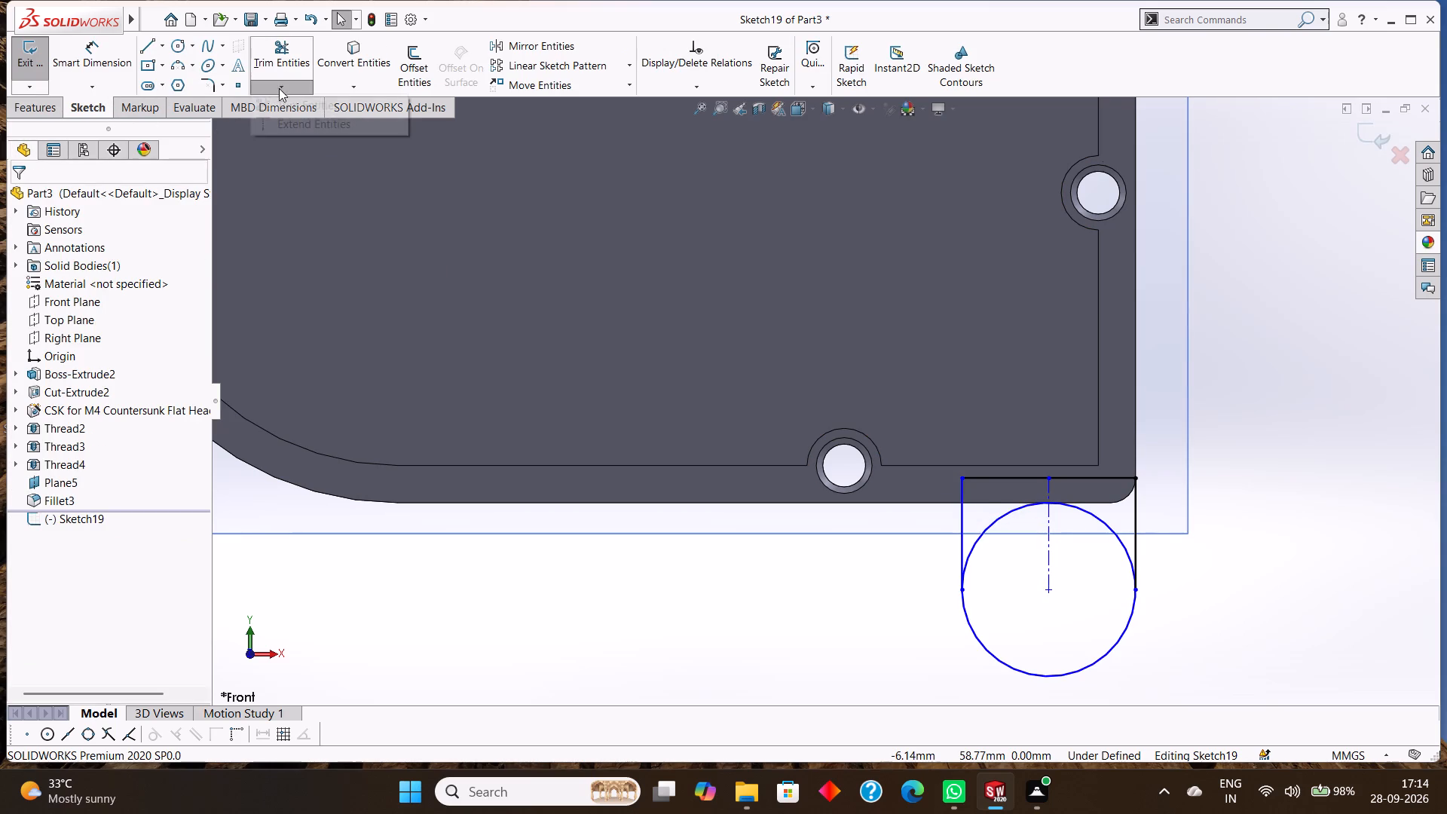
{"action": "left_click", "coordinate": [297, 102]}
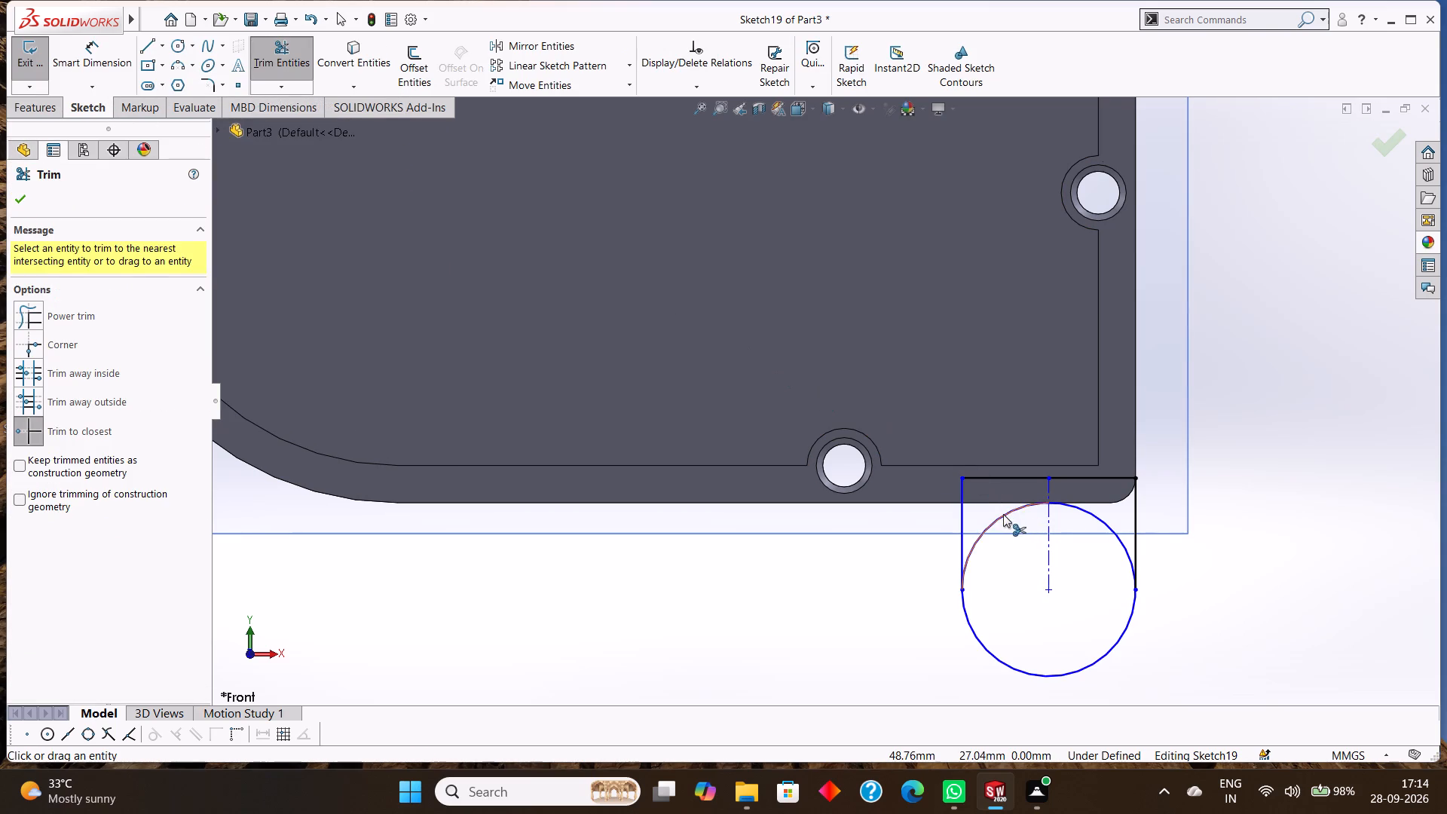
{"action": "left_click", "coordinate": [1003, 514]}
{"action": "left_click", "coordinate": [1085, 510]}
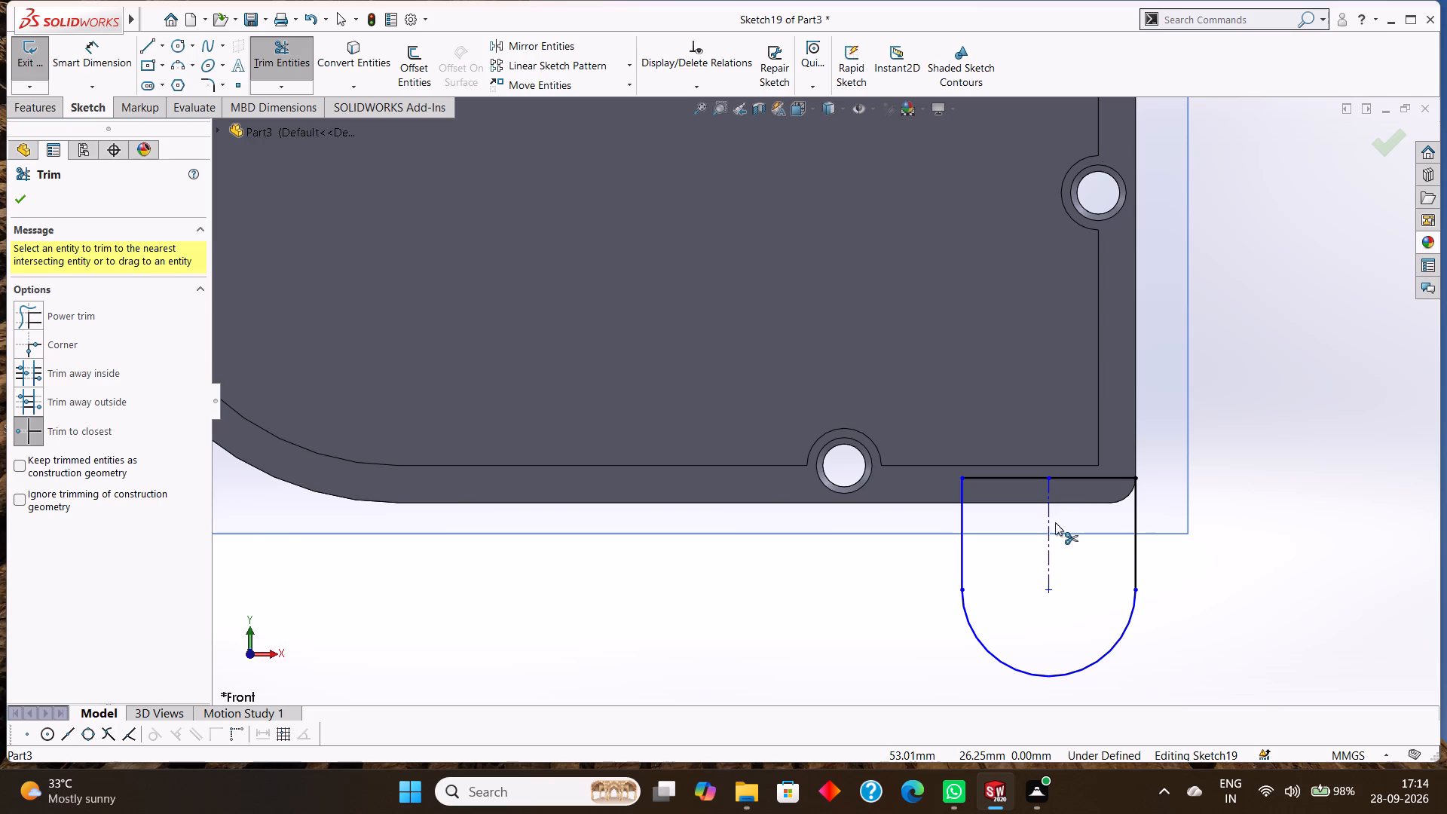
{"action": "left_click", "coordinate": [1048, 519]}
{"action": "left_click", "coordinate": [22, 200]}
Extrude the U-shaped lug profile as a boss with a blind depth of 10 mm, merged with the enclosure.
{"action": "left_click", "coordinate": [29, 109]}
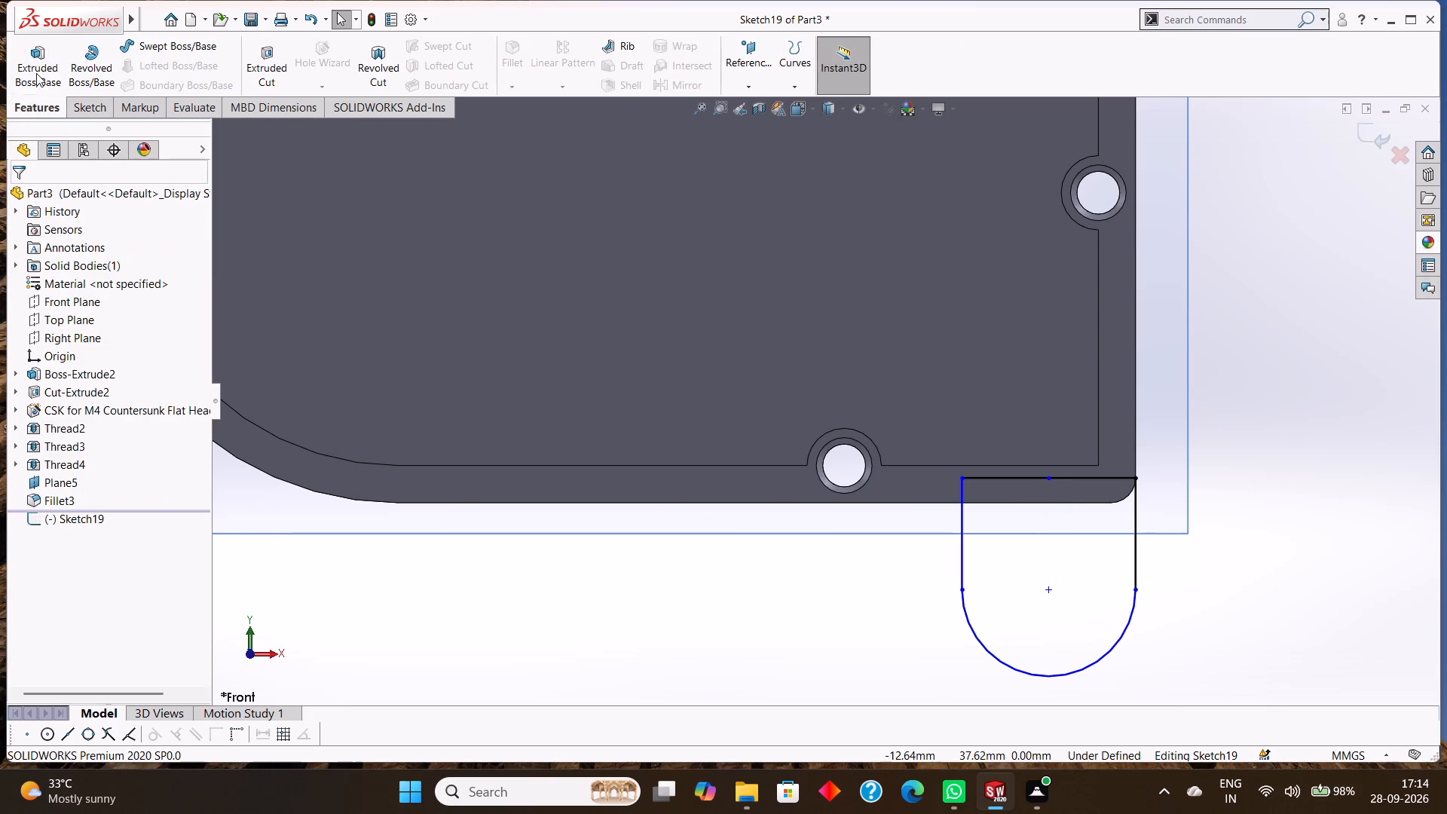
{"action": "left_click", "coordinate": [36, 73]}
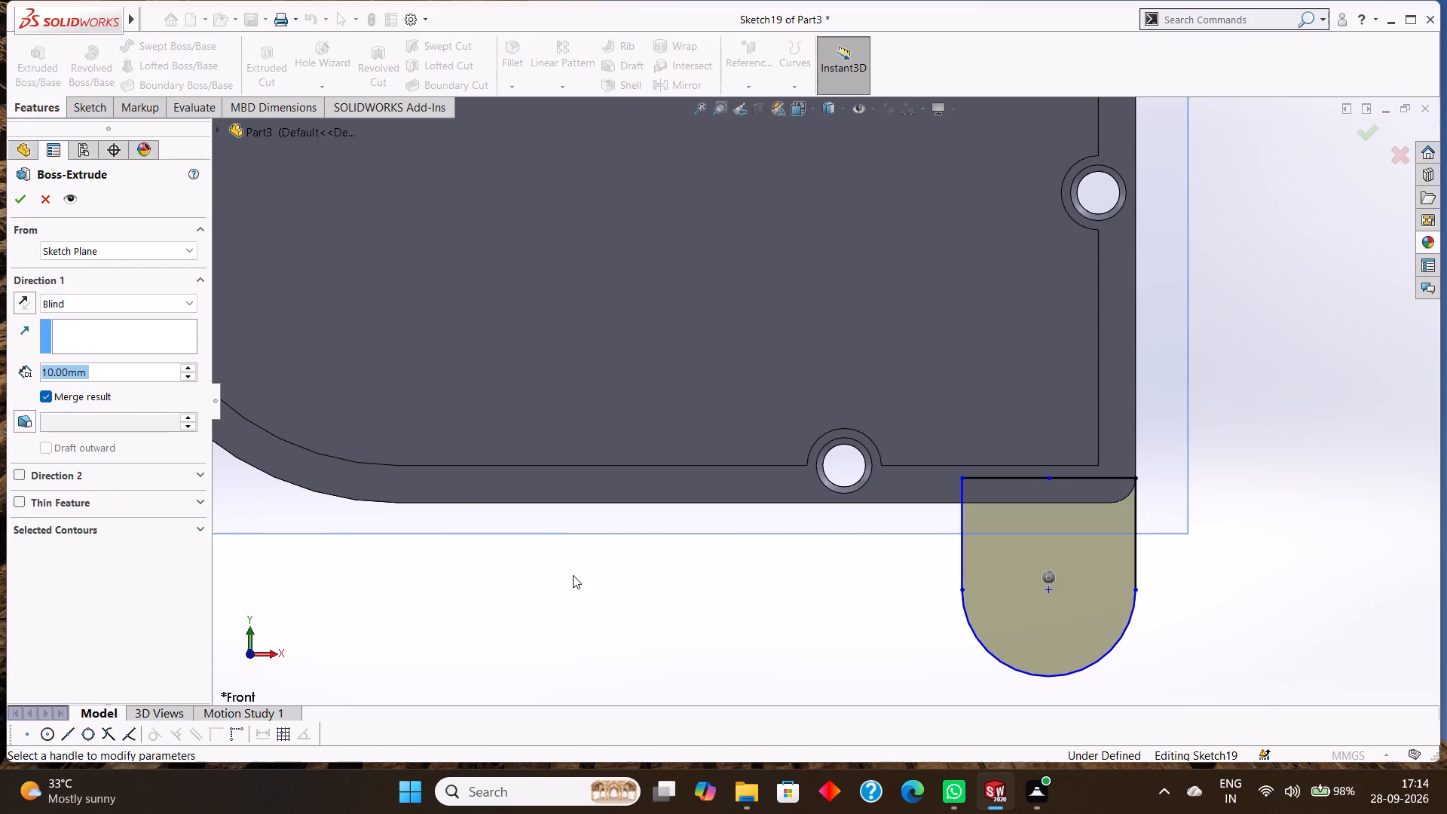
{"action": "type", "text": "10"}
{"action": "key", "text": "Return"}
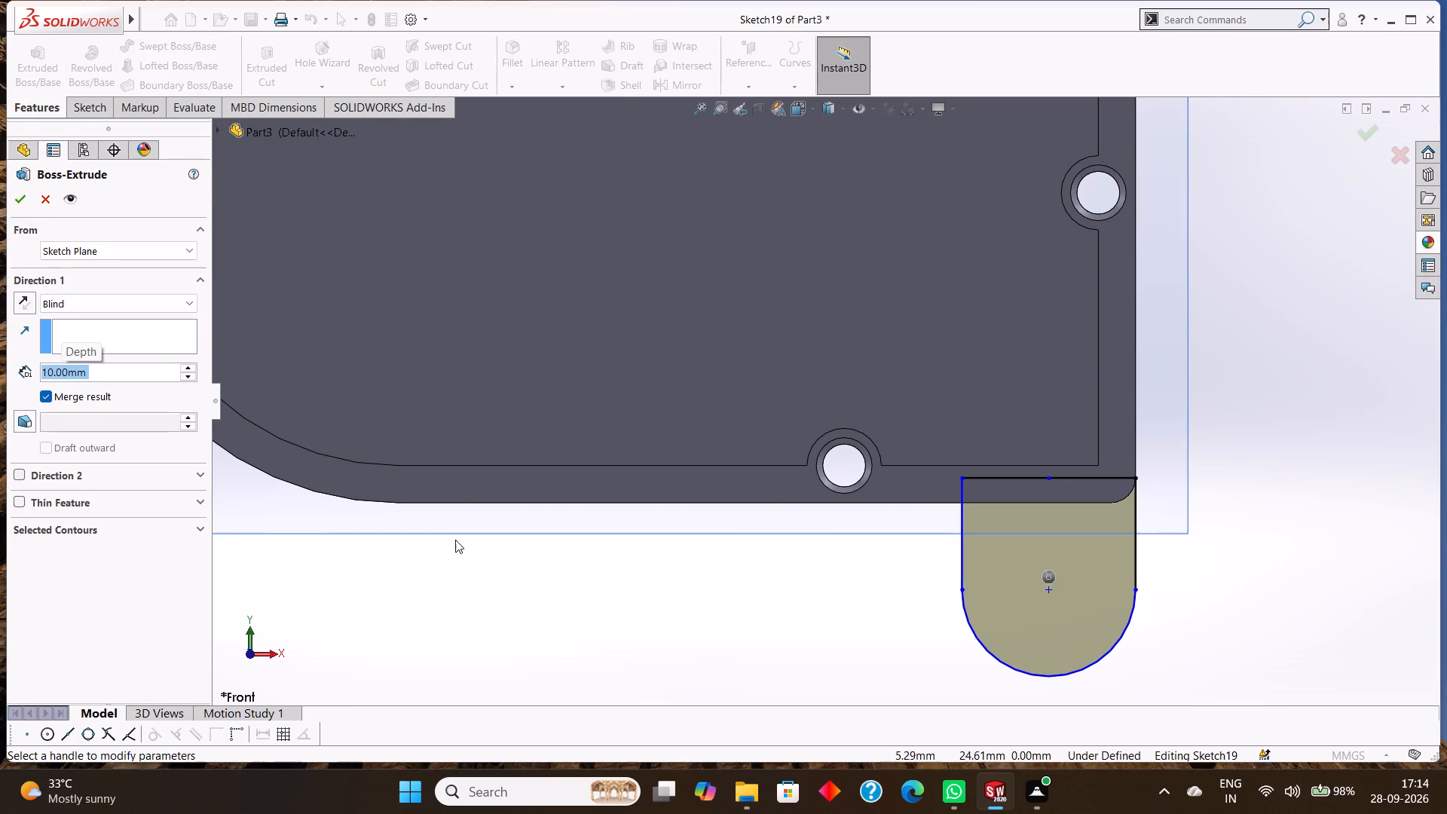
{"action": "left_click", "coordinate": [18, 190]}
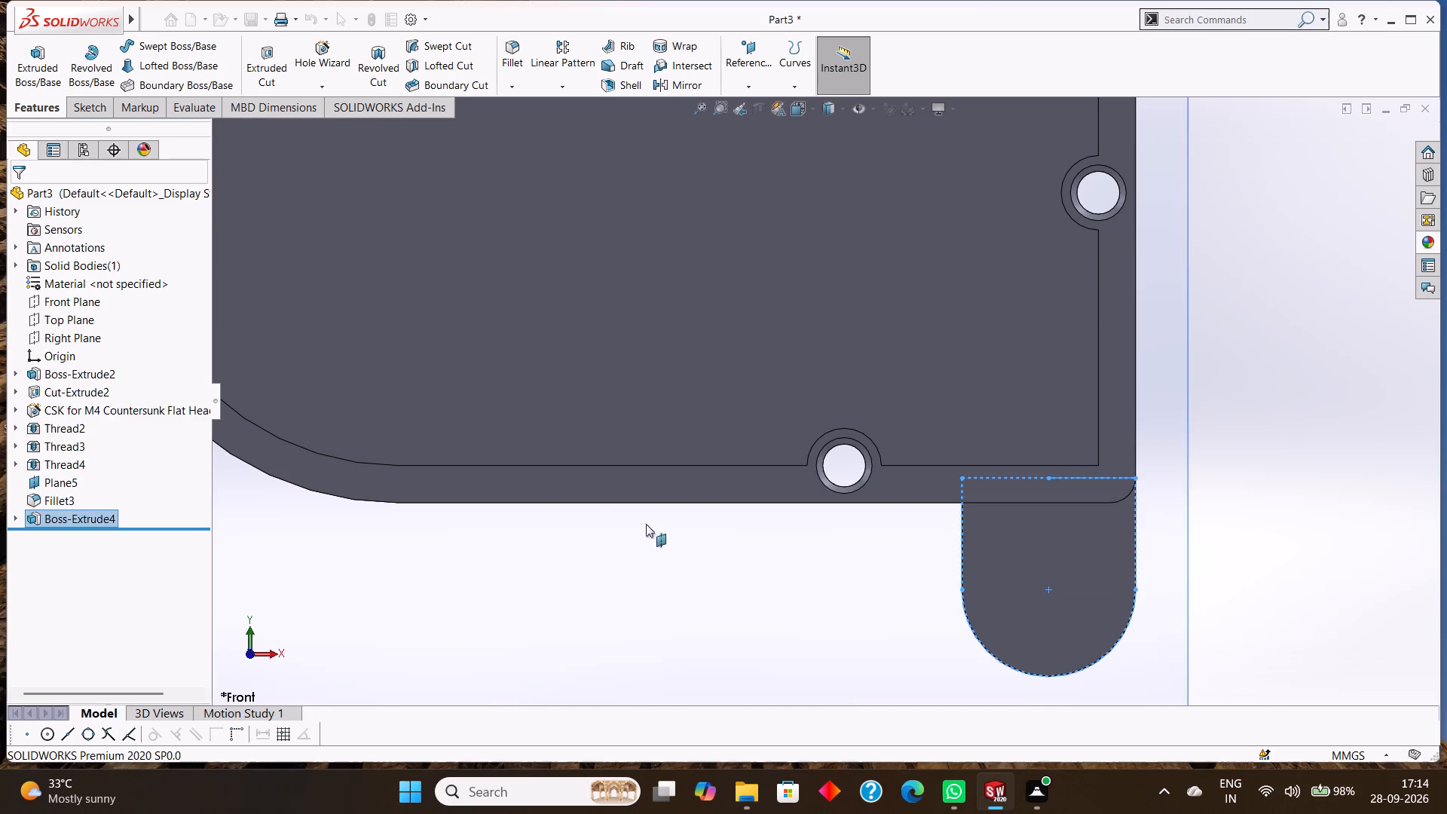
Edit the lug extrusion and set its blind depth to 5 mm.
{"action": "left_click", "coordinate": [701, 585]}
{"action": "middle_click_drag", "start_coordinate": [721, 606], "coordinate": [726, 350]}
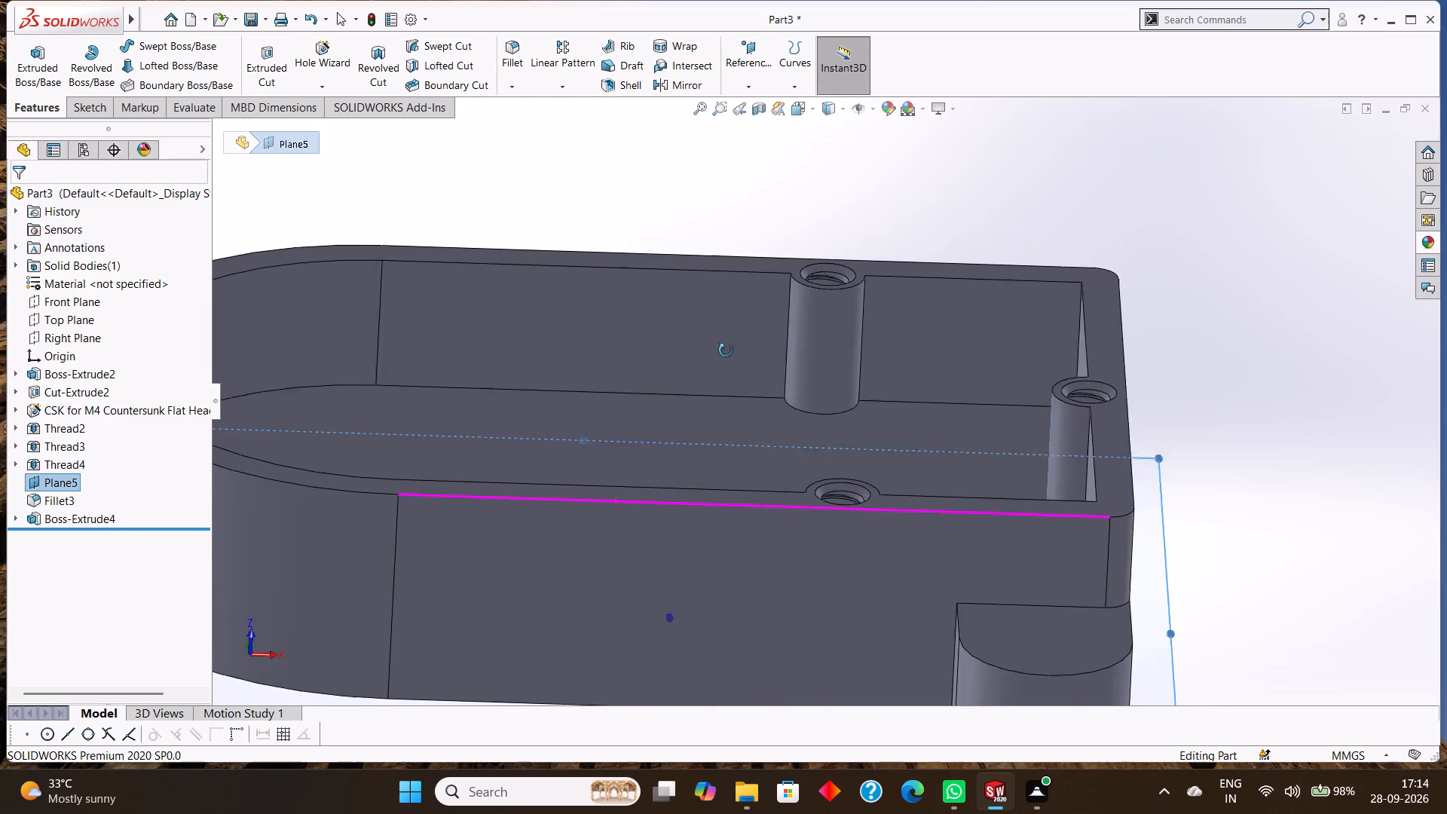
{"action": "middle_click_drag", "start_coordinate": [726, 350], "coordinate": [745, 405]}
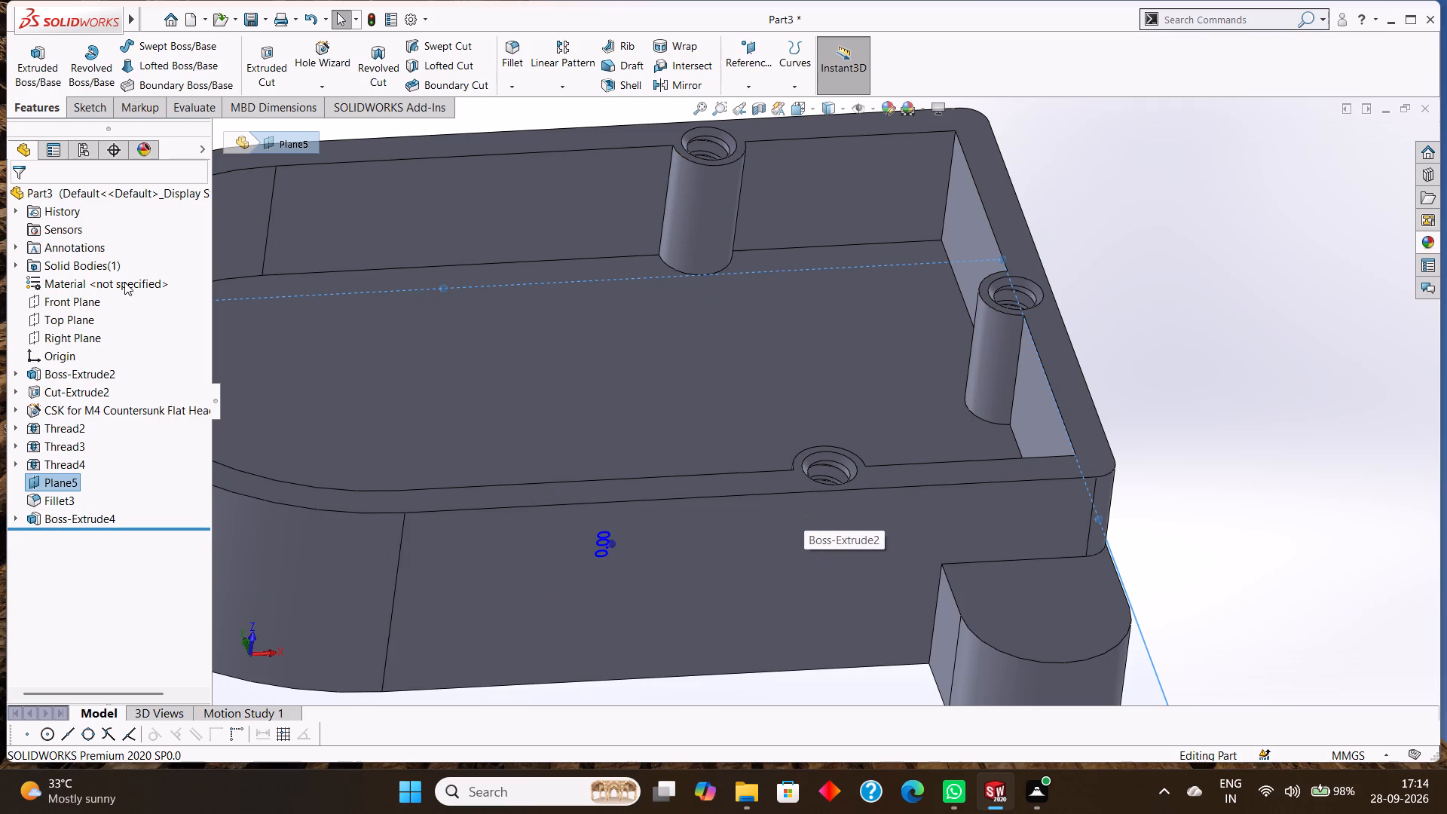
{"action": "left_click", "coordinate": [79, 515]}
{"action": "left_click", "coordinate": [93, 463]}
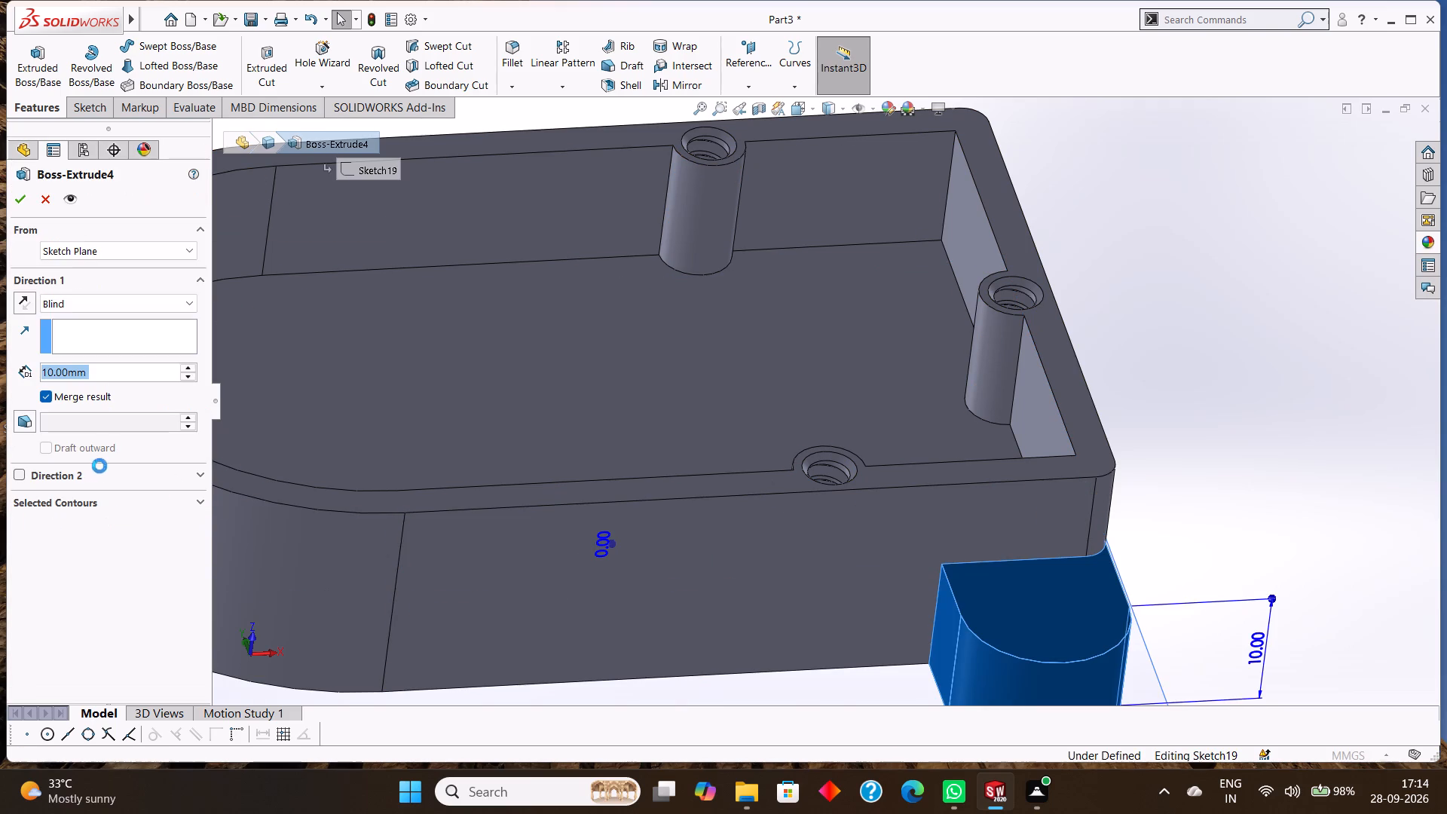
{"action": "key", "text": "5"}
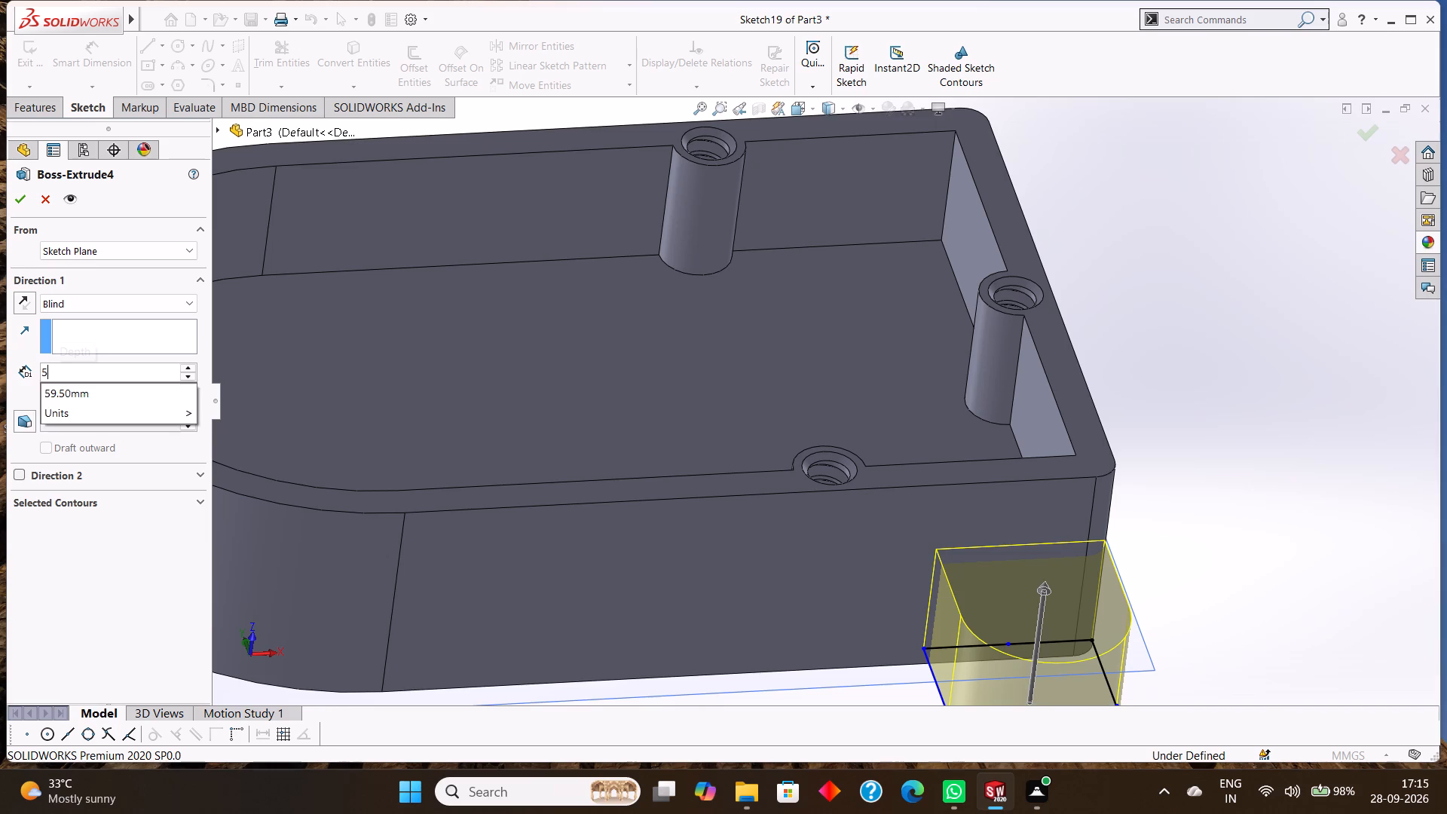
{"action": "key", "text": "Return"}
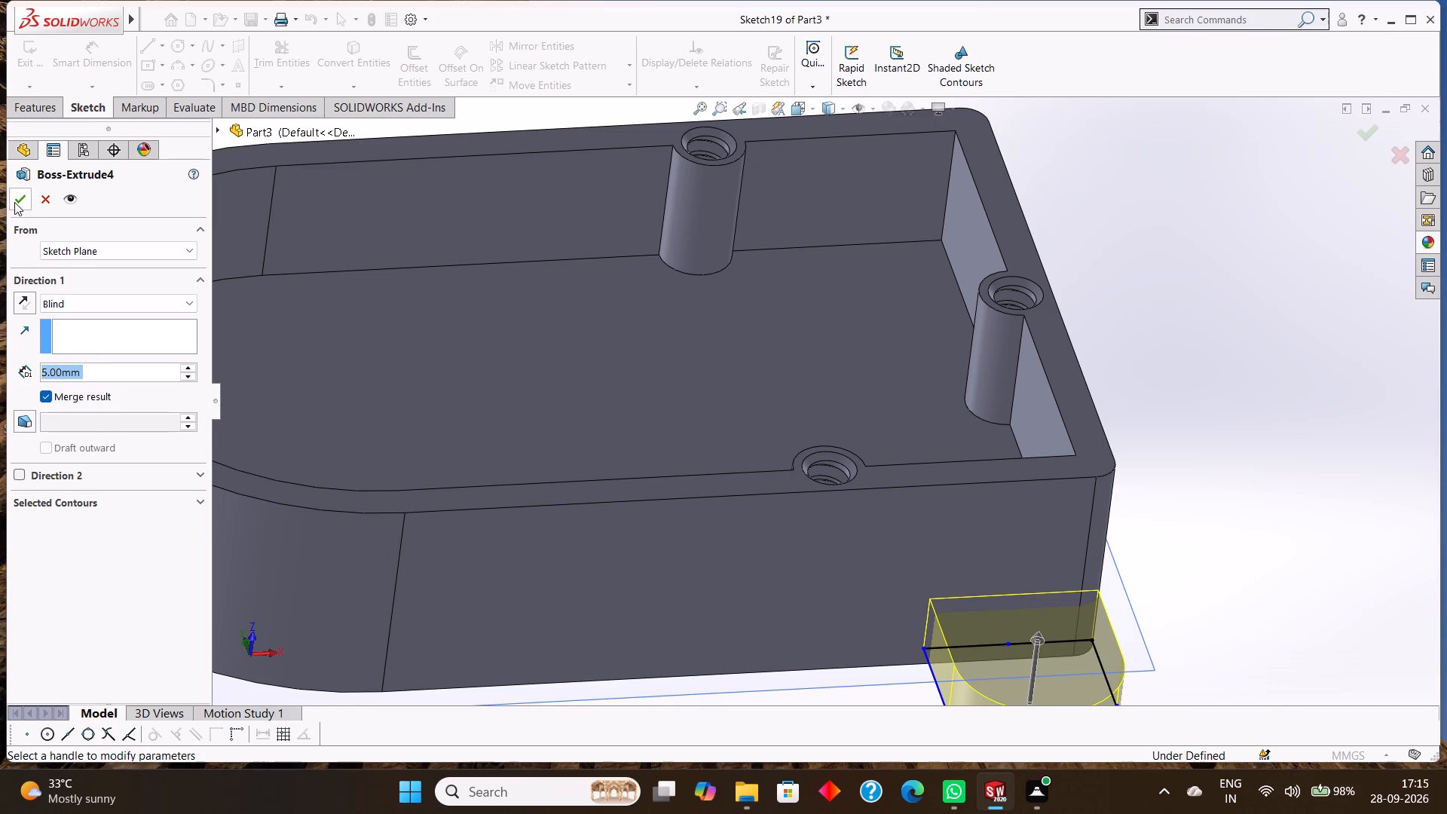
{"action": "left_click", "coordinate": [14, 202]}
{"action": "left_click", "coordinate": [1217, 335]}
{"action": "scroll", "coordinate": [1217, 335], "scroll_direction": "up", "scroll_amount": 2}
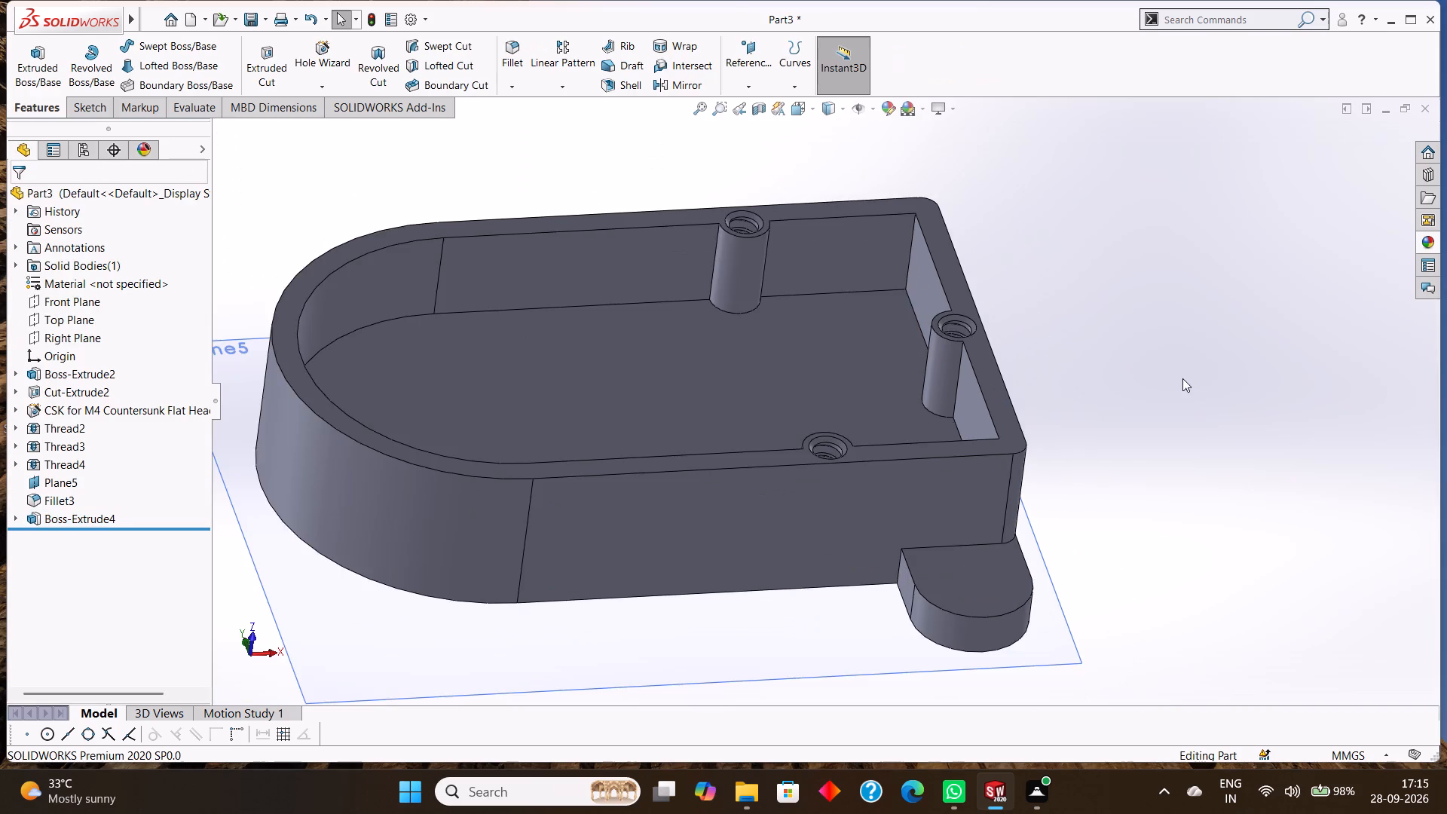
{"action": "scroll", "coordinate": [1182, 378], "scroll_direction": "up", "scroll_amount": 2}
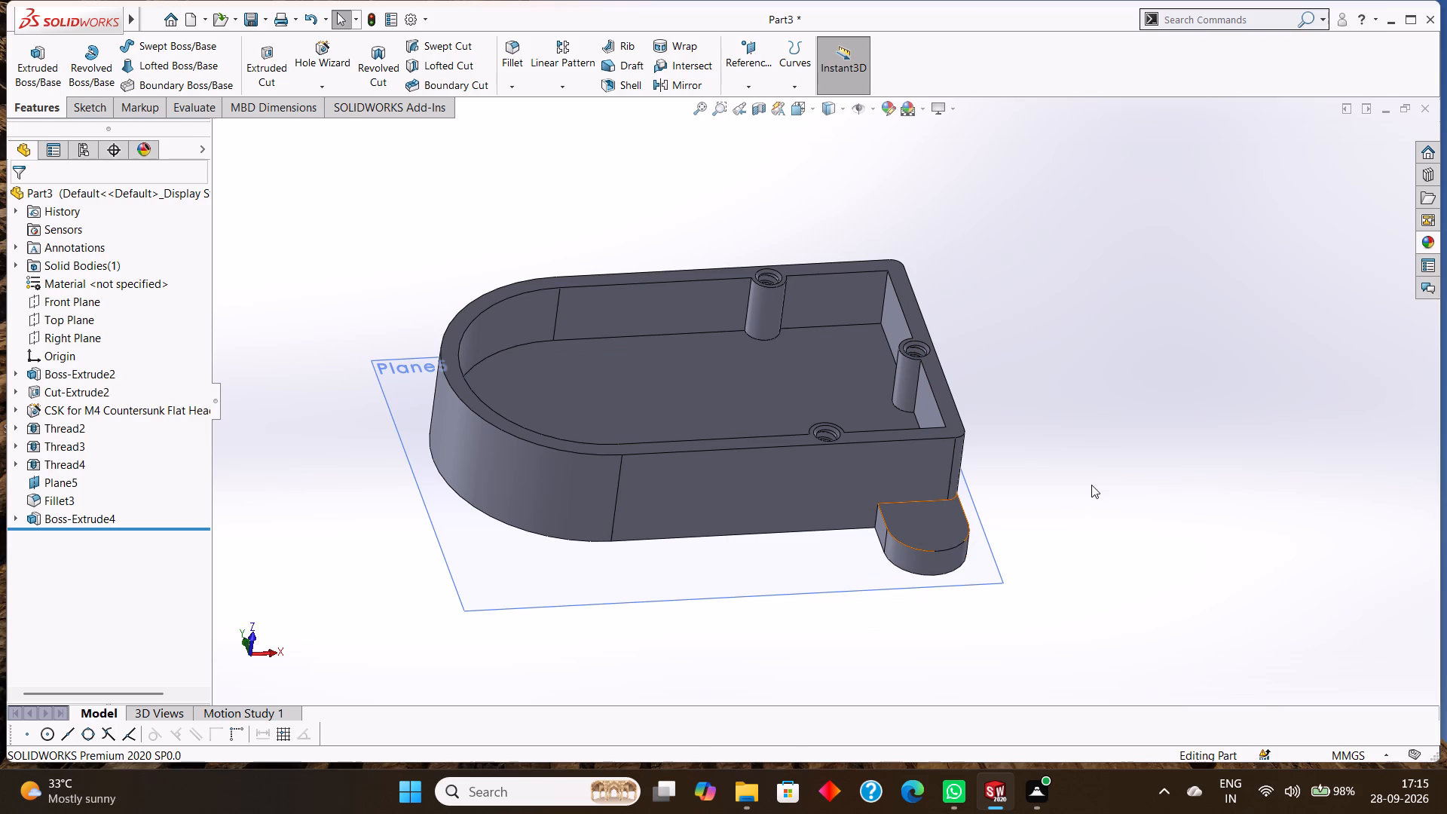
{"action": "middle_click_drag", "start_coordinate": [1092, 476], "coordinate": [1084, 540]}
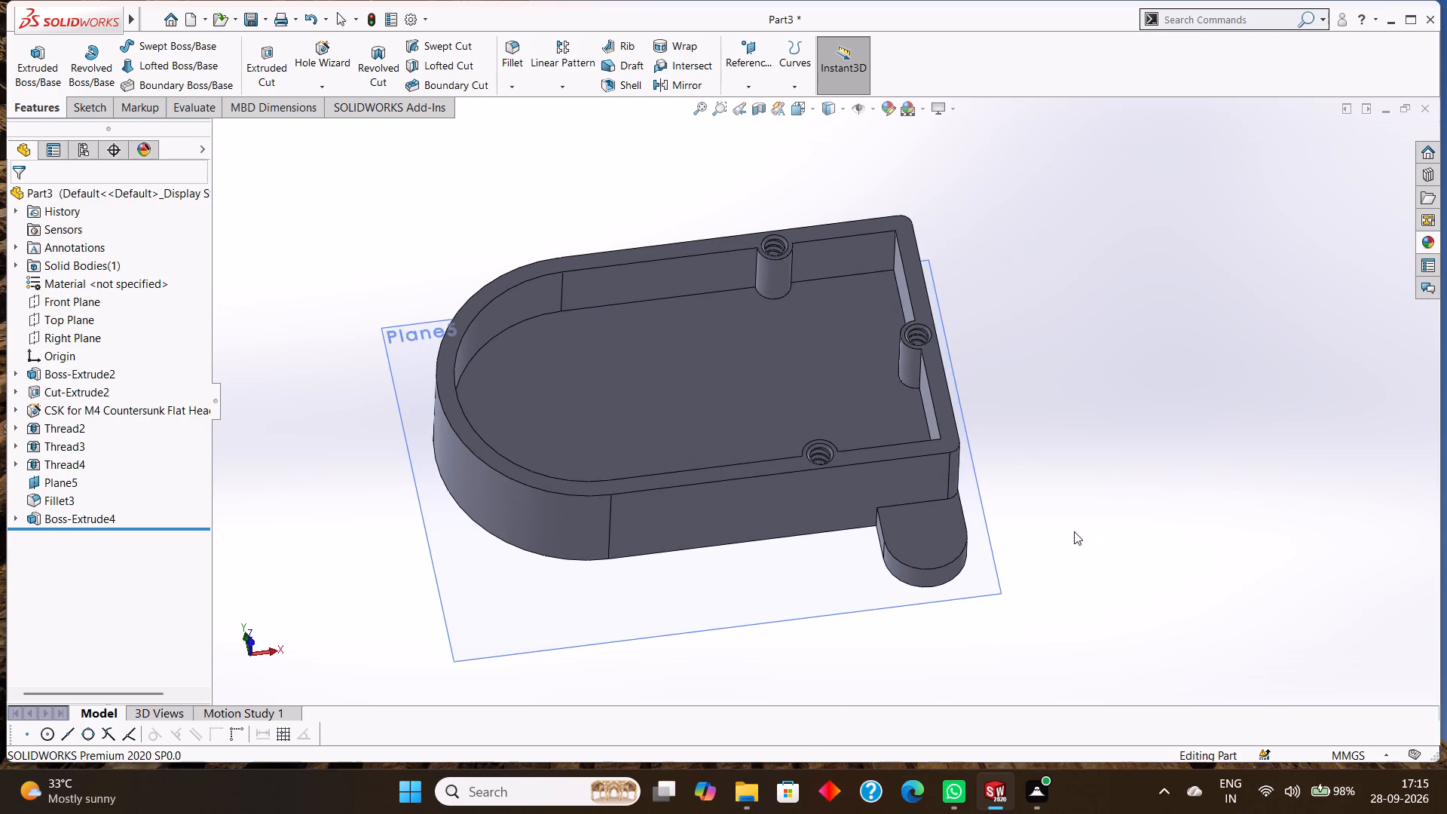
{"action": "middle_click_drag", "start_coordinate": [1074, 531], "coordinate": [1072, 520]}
Undo the lug's depth change and its extrusion to get back to the open lug profile sketch.
{"action": "key", "text": "ctrl+z"}
{"action": "key", "text": "ctrl+z"}
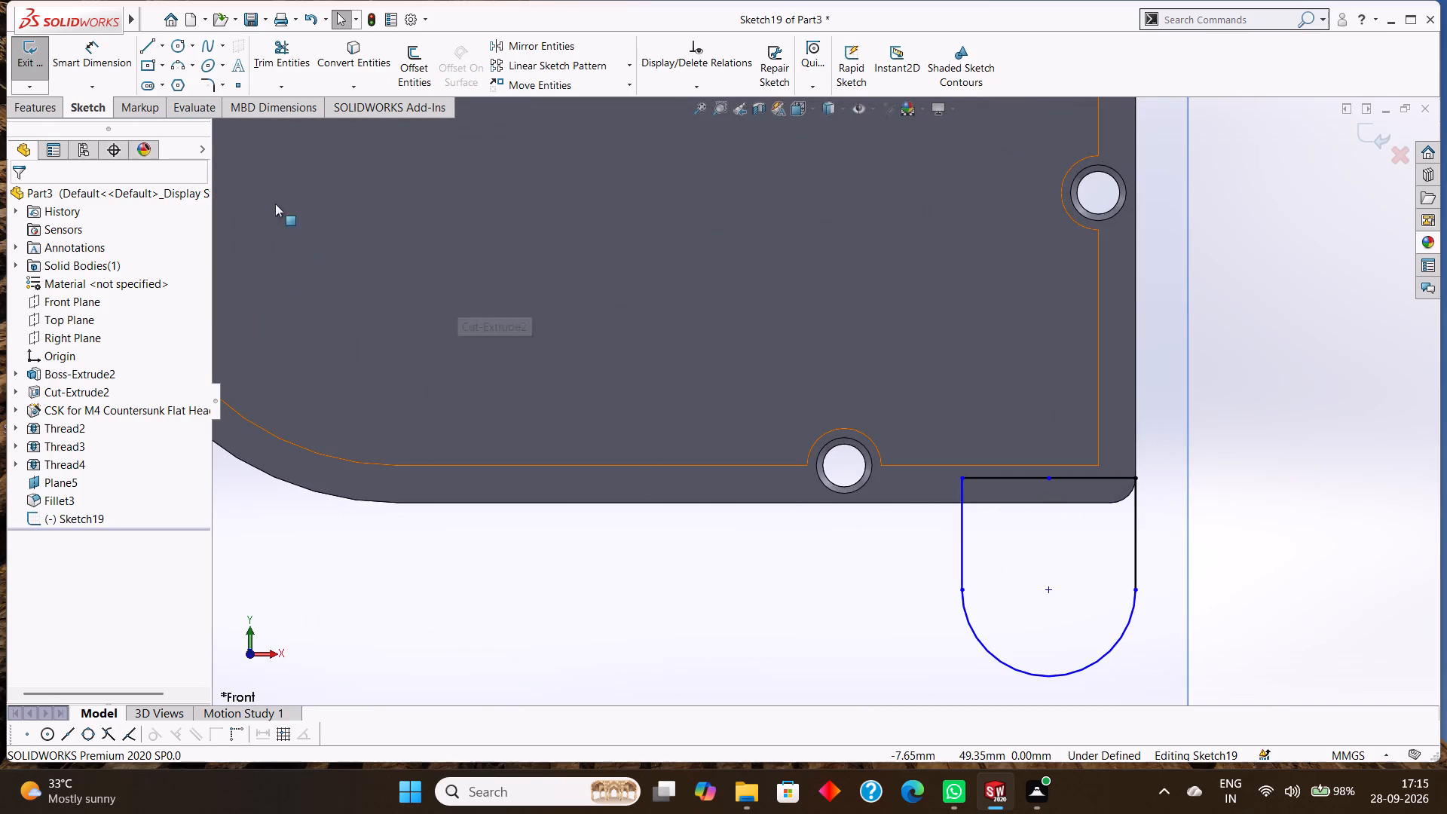
Sketch a circle of 3 mm radius inside the lug outline, centred on the centre of its rounded end.
{"action": "left_click", "coordinate": [171, 44]}
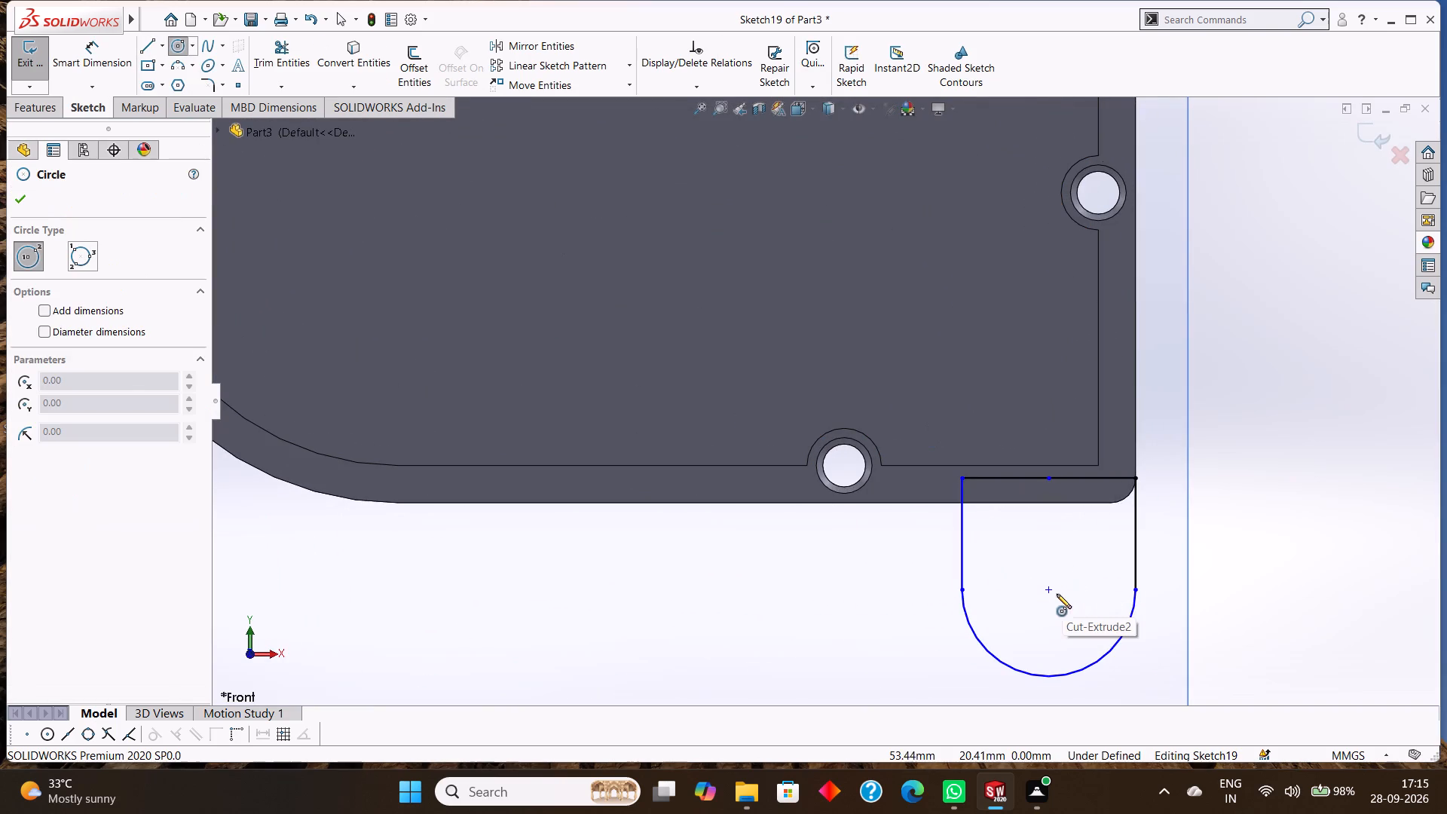
{"action": "left_click", "coordinate": [1050, 591]}
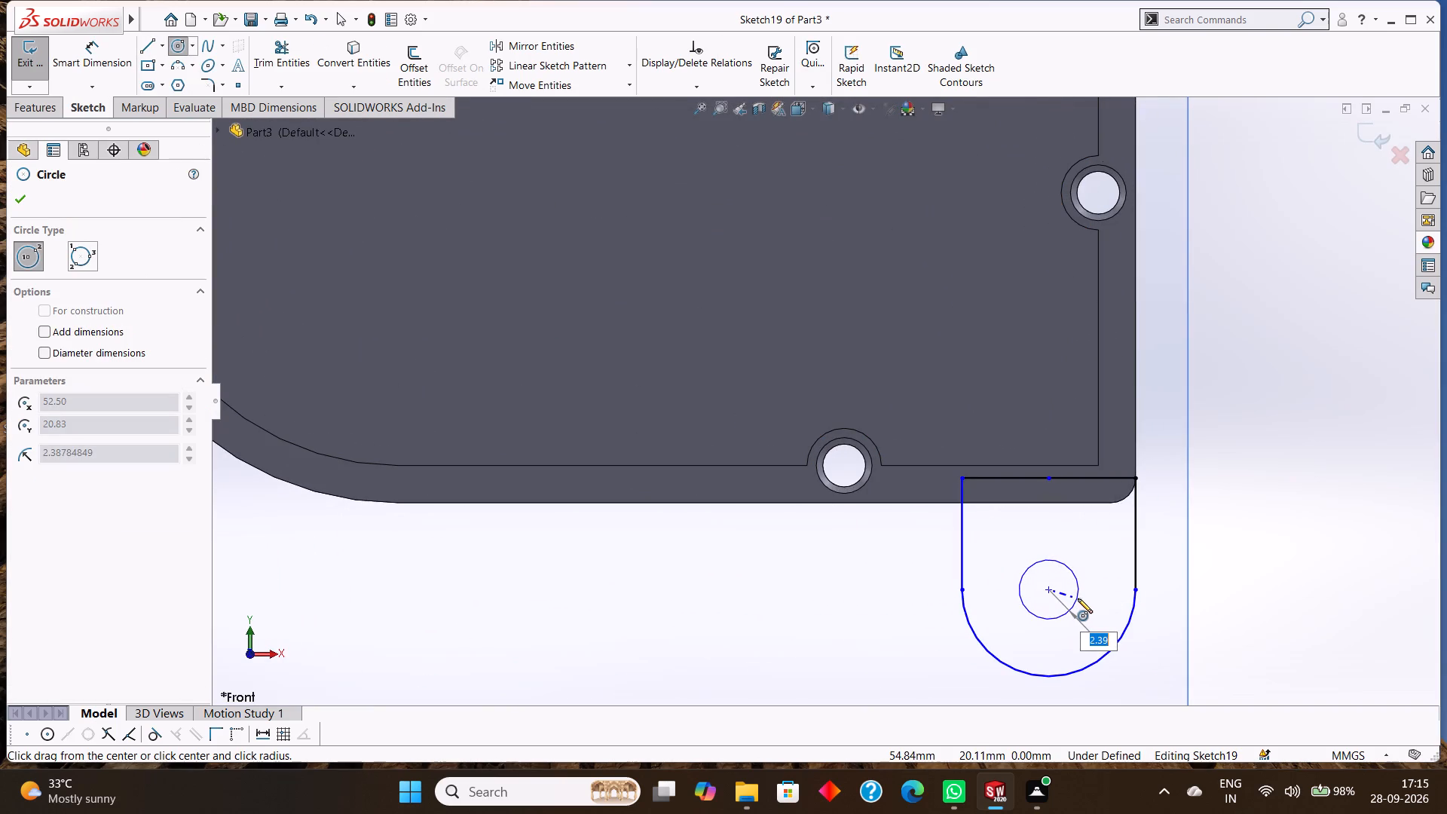
{"action": "left_click", "coordinate": [1078, 598]}
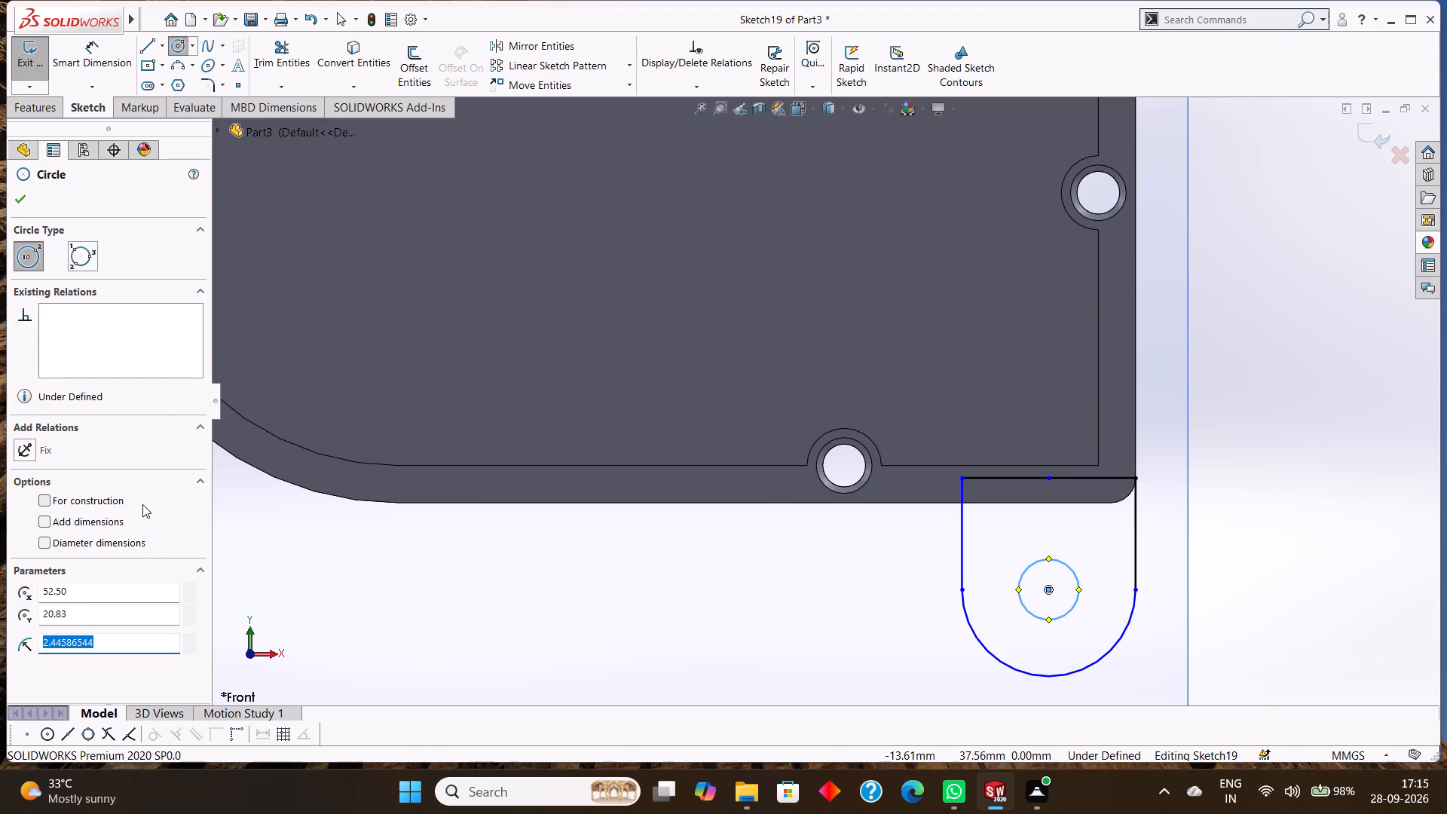
{"action": "key", "text": "BackSpace"}
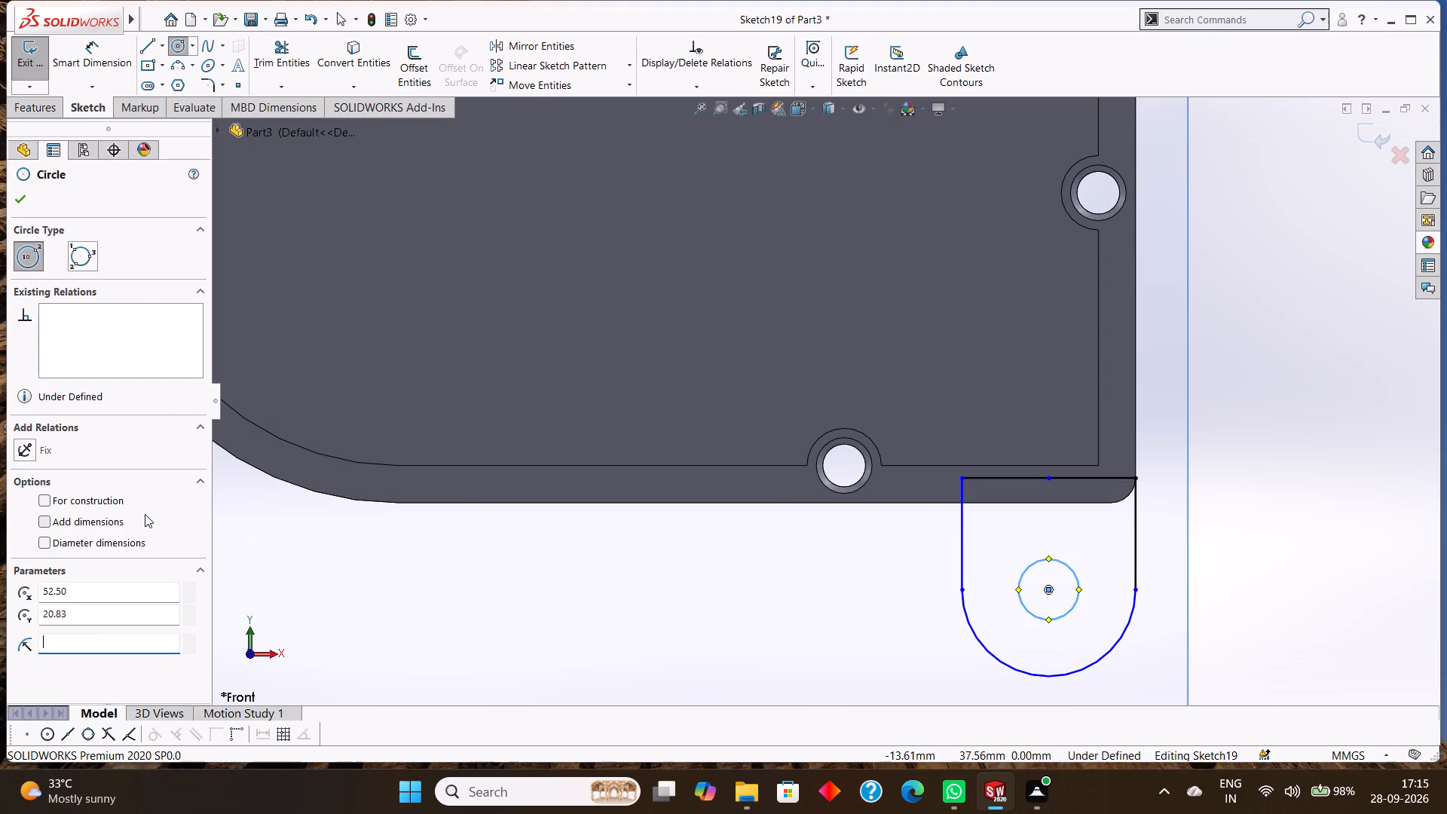
{"action": "key", "text": "3"}
{"action": "key", "text": "Return"}
{"action": "left_click", "coordinate": [18, 204]}
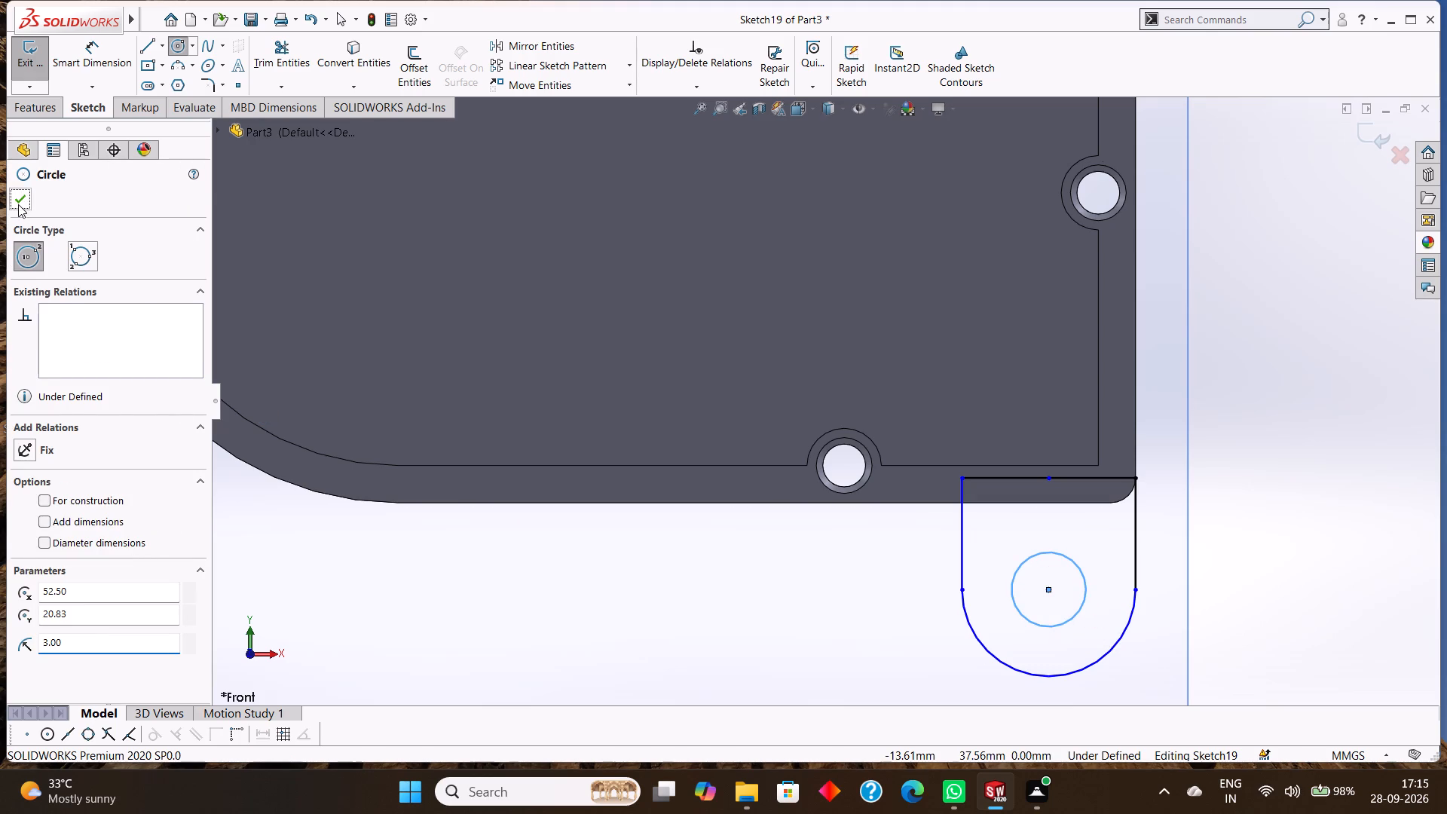
Add a 6 mm diameter dimension to the circle inside the lug outline.
{"action": "left_click", "coordinate": [96, 52]}
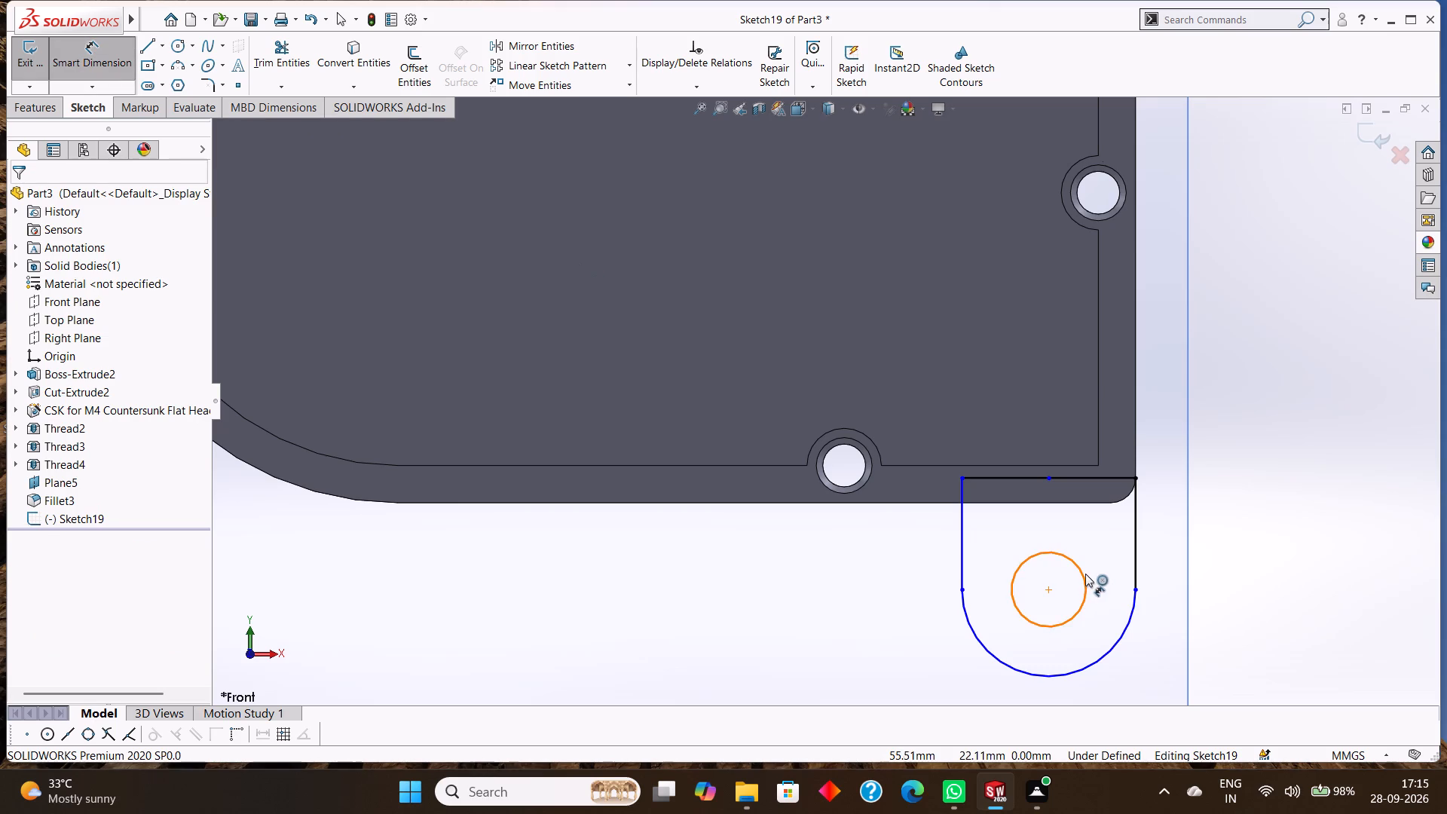
{"action": "left_click", "coordinate": [1083, 573]}
{"action": "left_click", "coordinate": [1224, 564]}
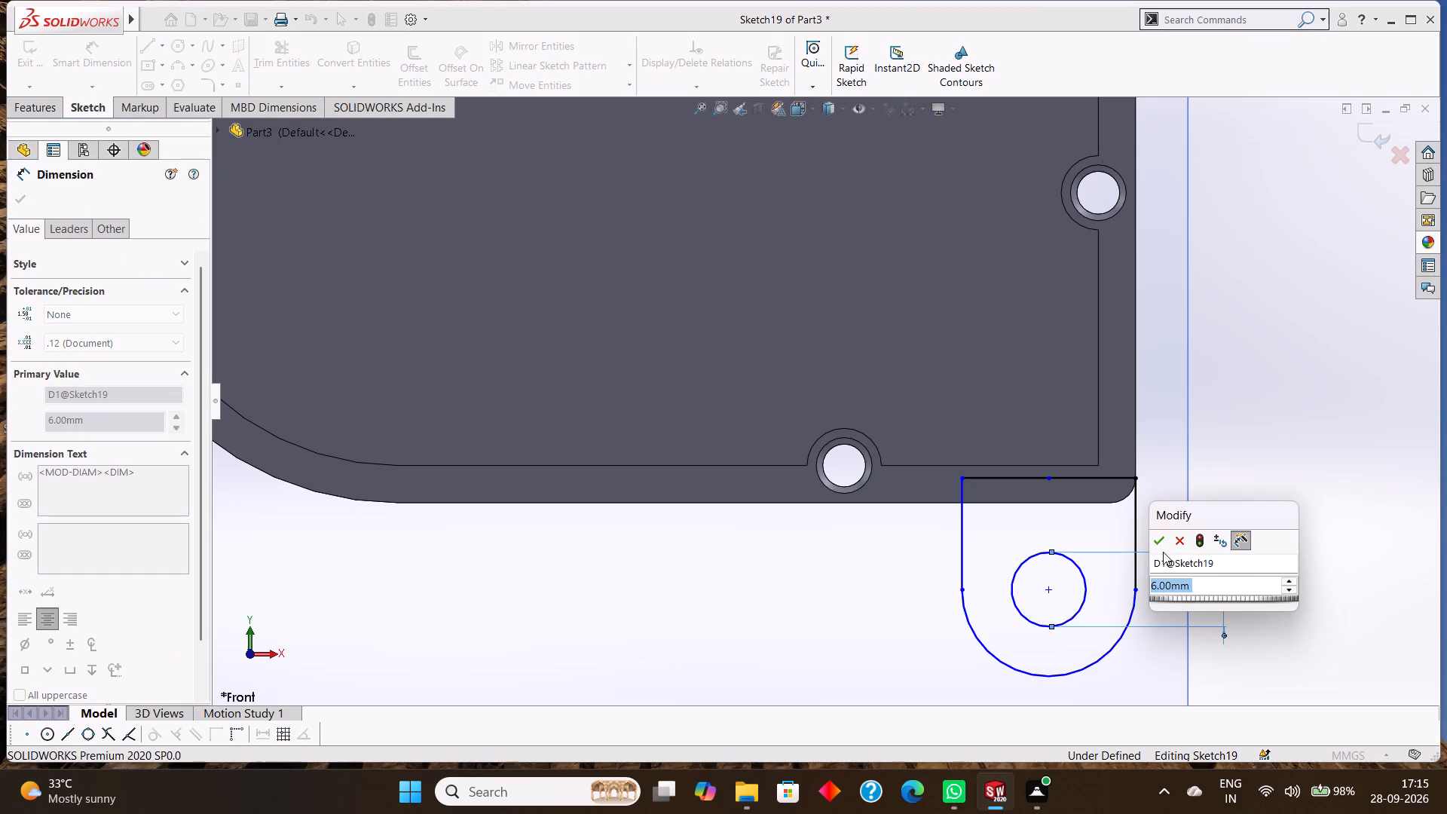
{"action": "left_click", "coordinate": [1158, 544]}
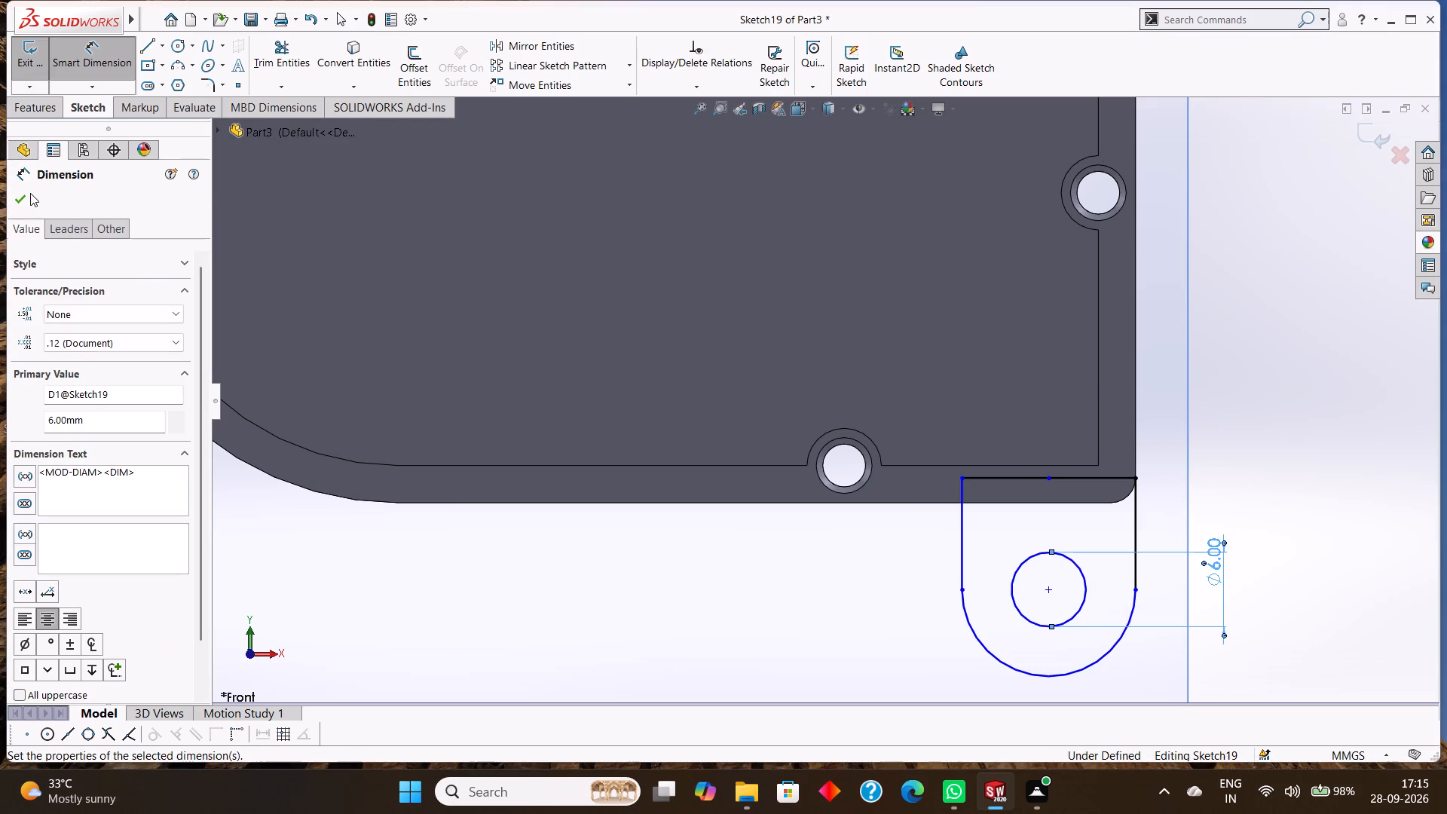
{"action": "left_click", "coordinate": [20, 193]}
Extrude the lug profile with its hole as a boss with a blind depth of 5 mm, merged with the enclosure.
{"action": "left_click", "coordinate": [35, 115]}
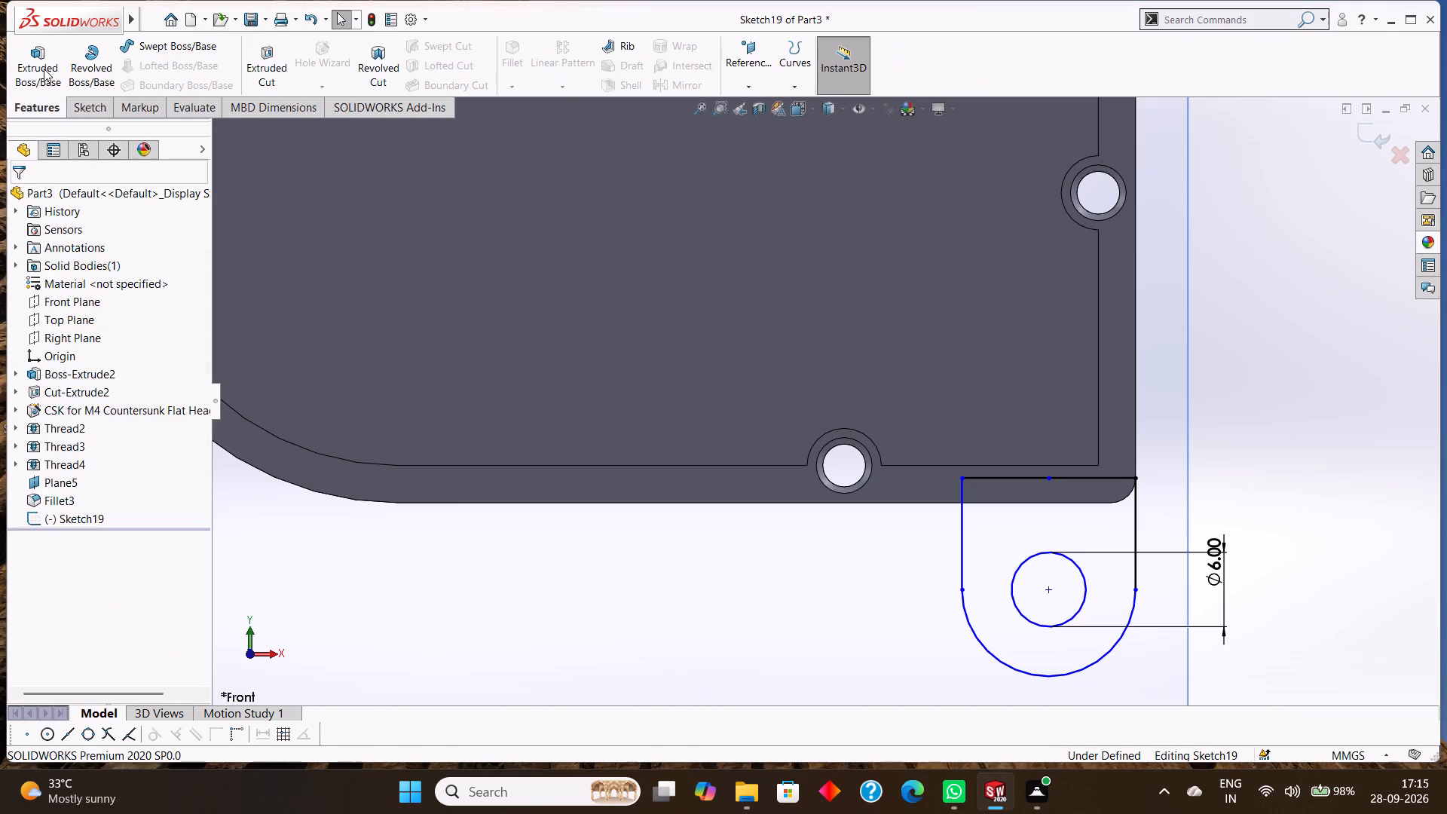
{"action": "left_click", "coordinate": [44, 69]}
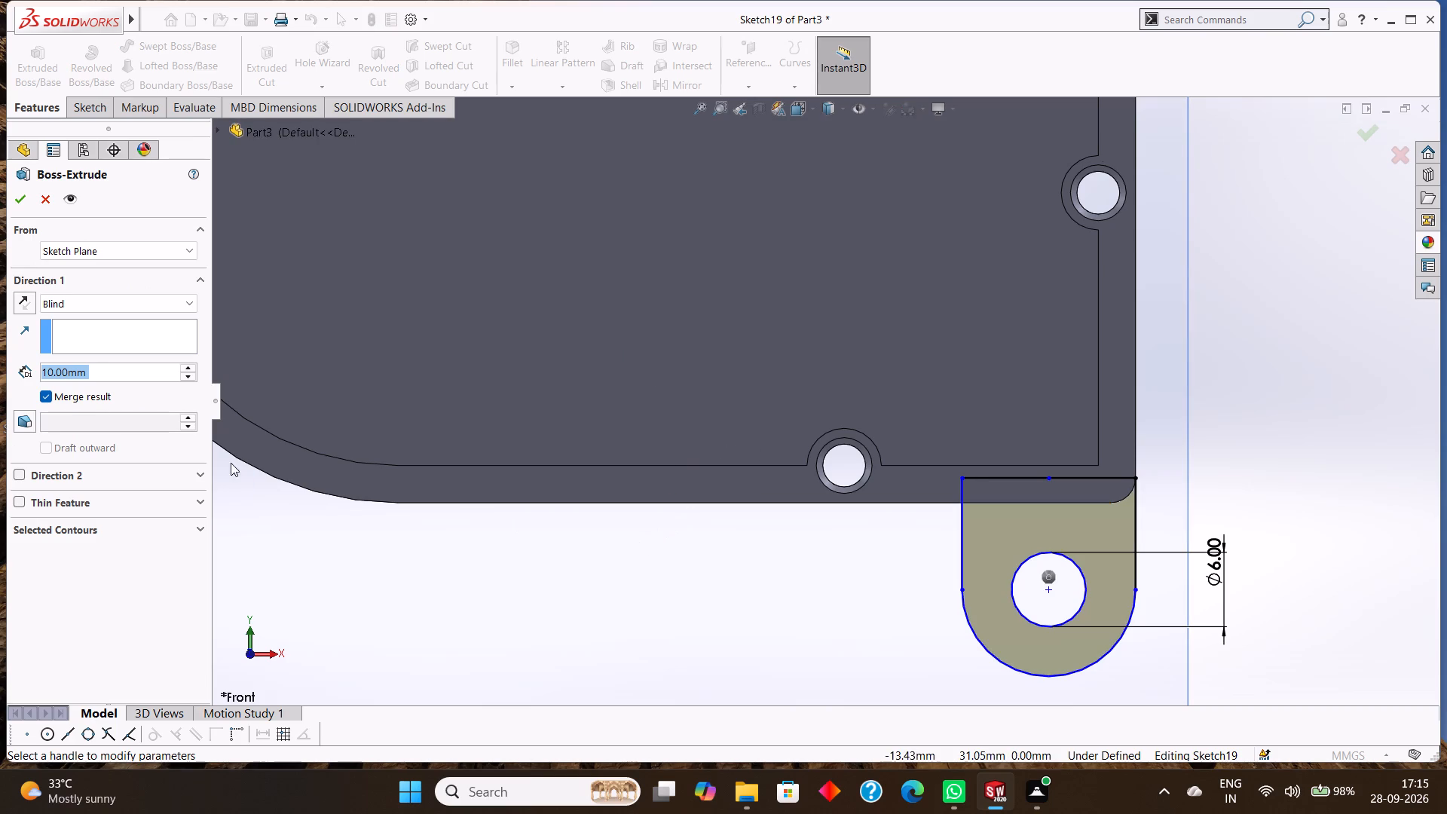
{"action": "key", "text": "BackSpace"}
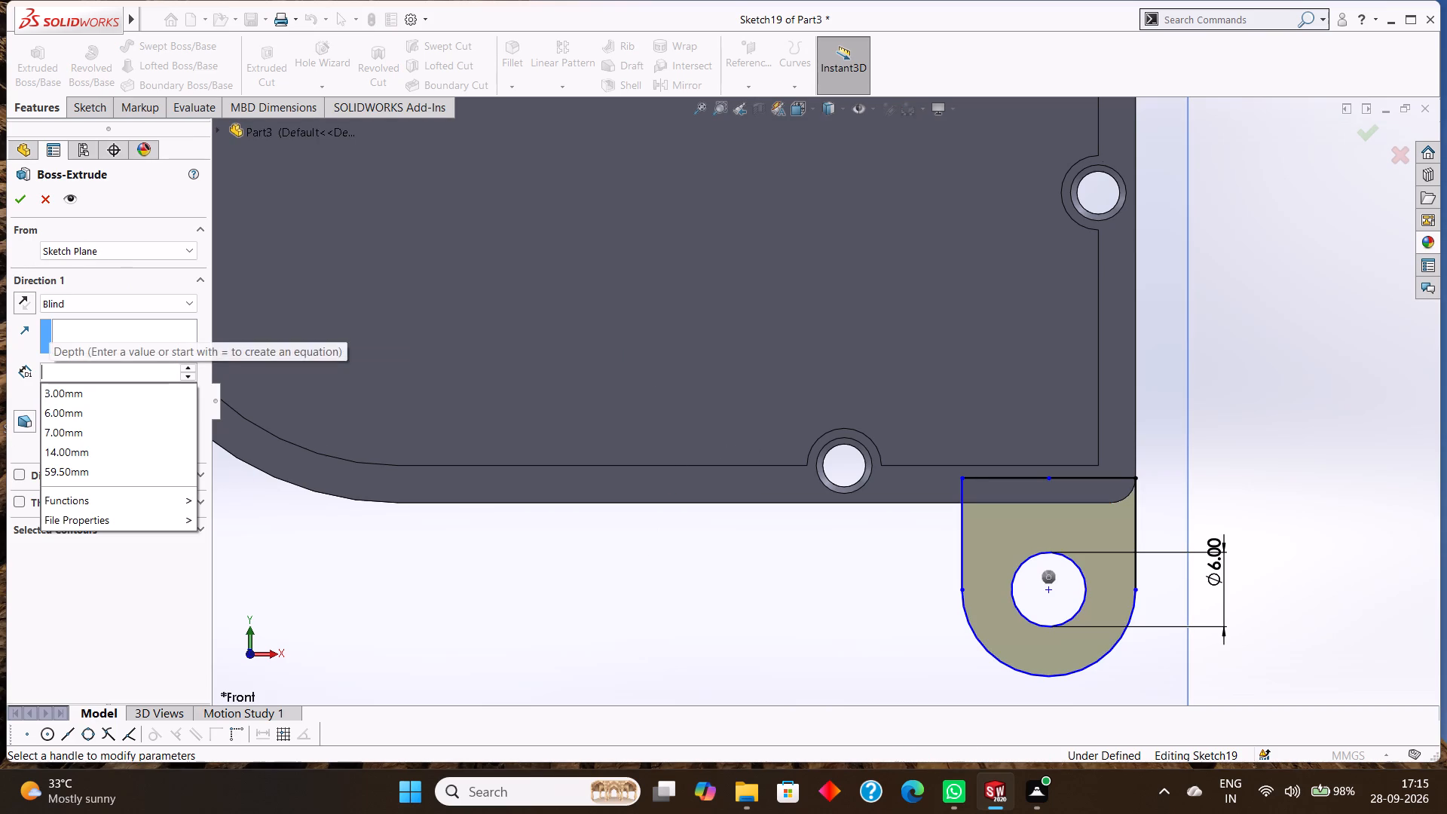
{"action": "key", "text": "5"}
{"action": "key", "text": "Return"}
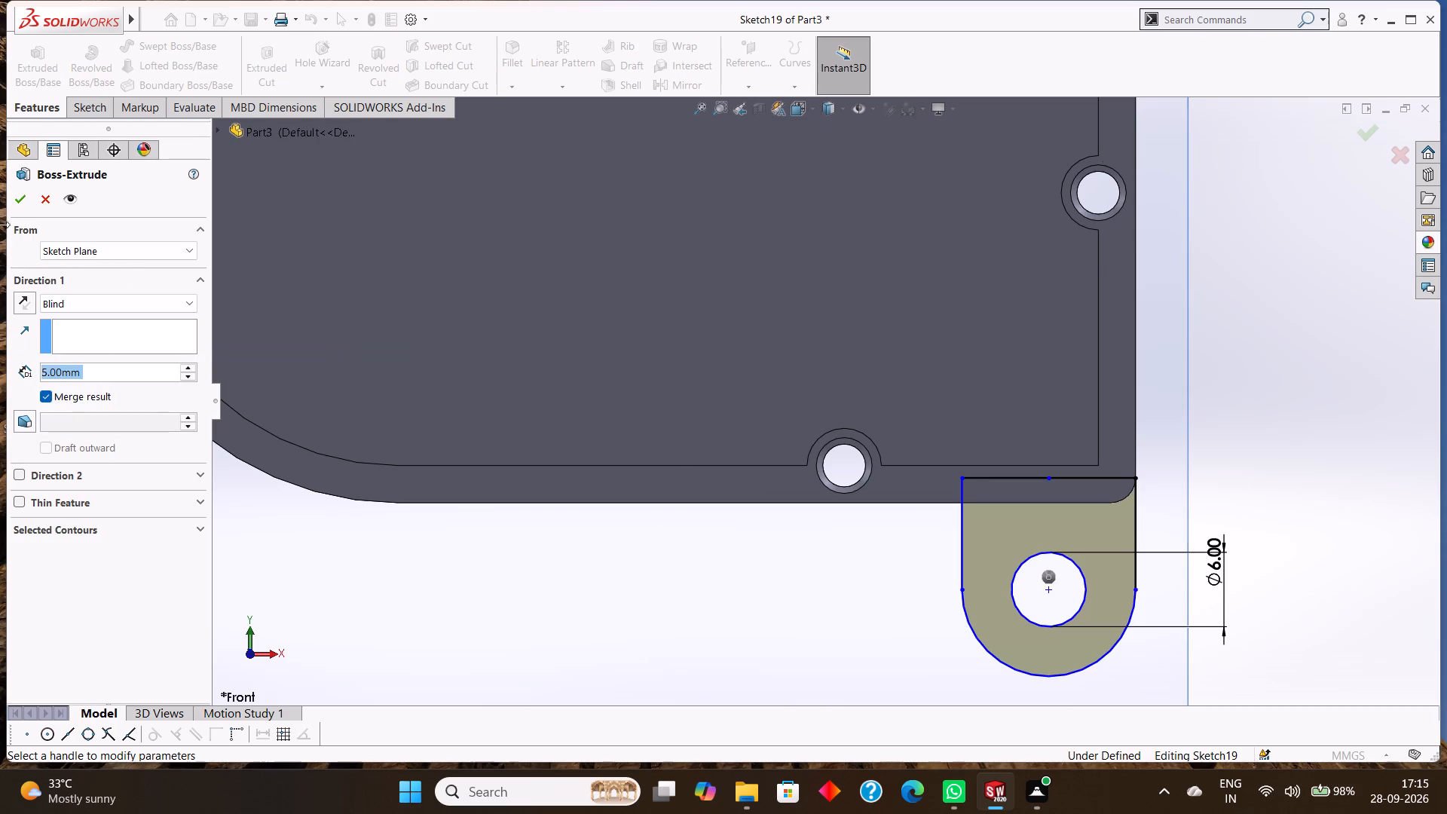
{"action": "left_click", "coordinate": [17, 200]}
{"action": "left_click", "coordinate": [751, 623]}
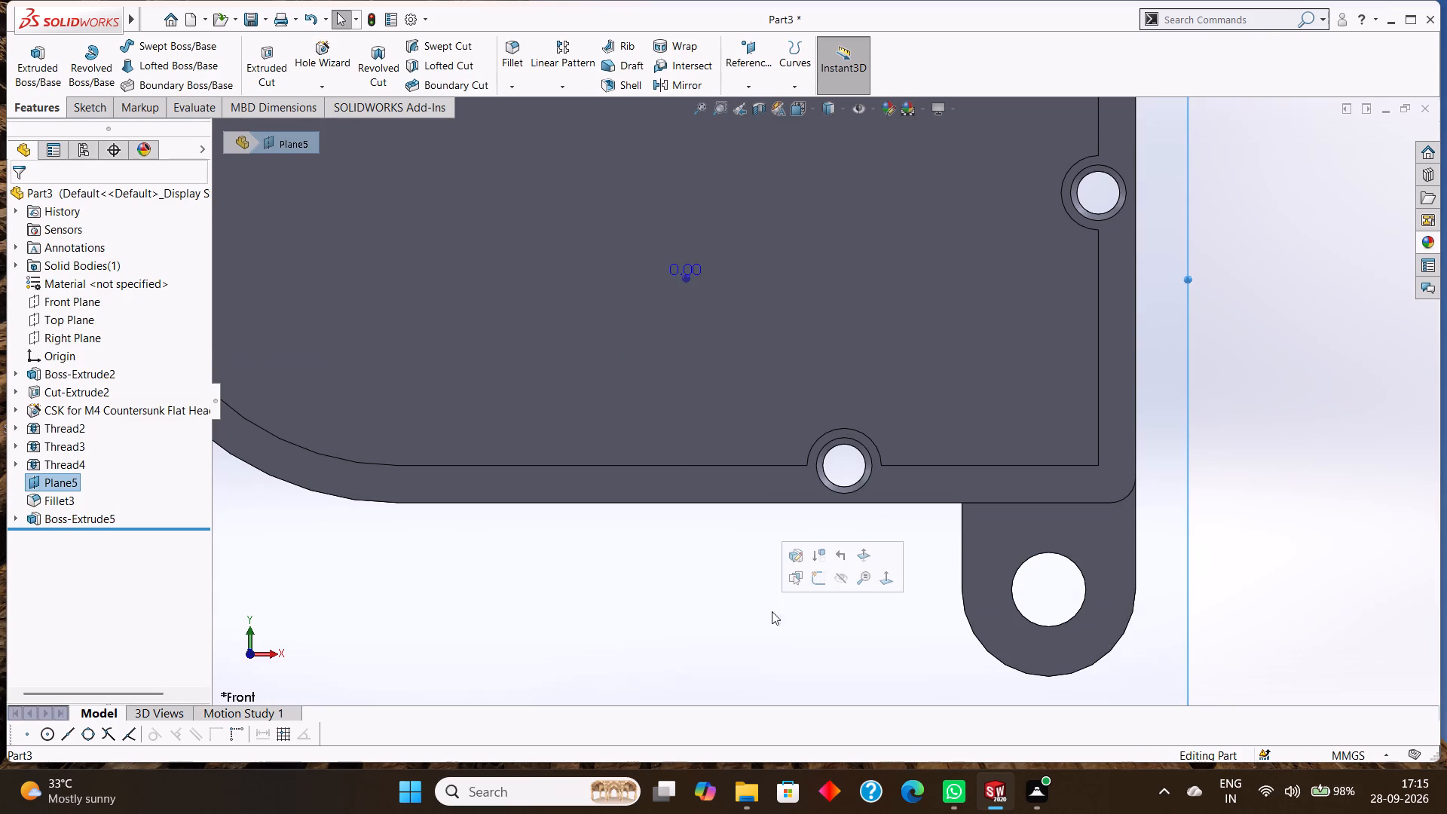
{"action": "key", "text": "Escape"}
Hide reference plane Plane5 in the model view.
{"action": "middle_click_drag", "start_coordinate": [1328, 575], "coordinate": [1302, 454]}
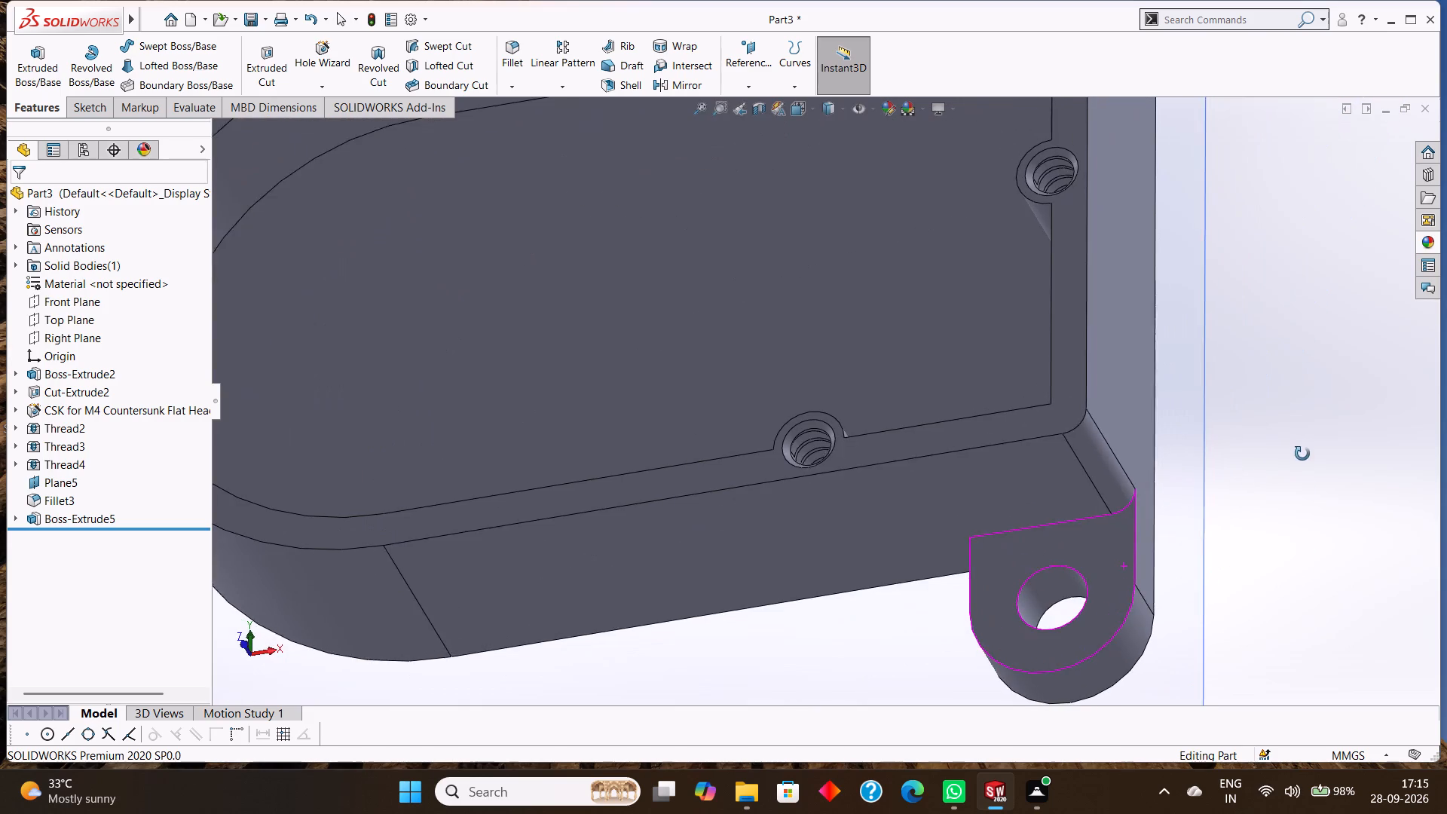
{"action": "middle_click_drag", "start_coordinate": [1302, 454], "coordinate": [1305, 459]}
{"action": "right_click", "coordinate": [1173, 416]}
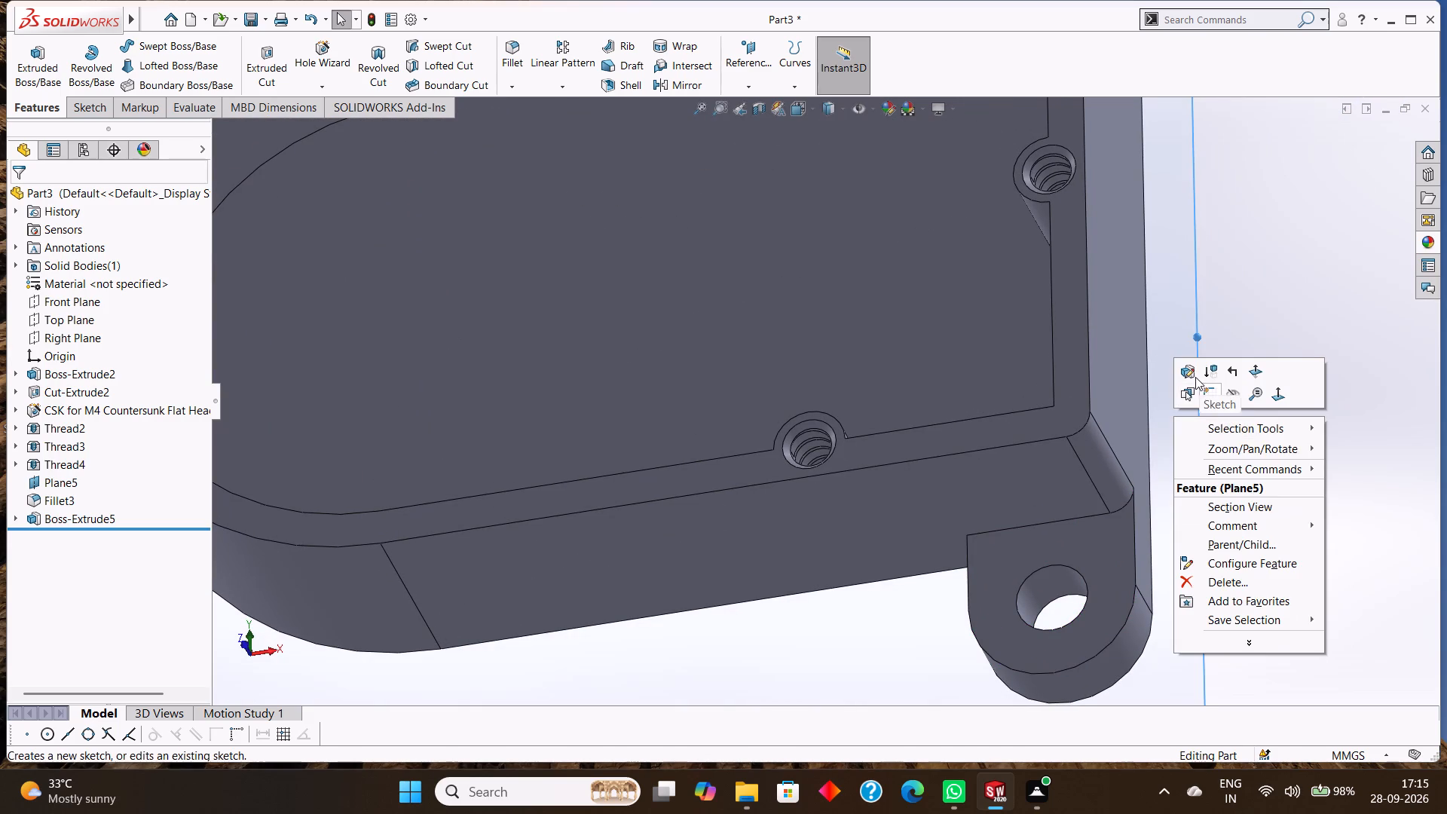
{"action": "left_click", "coordinate": [1225, 397]}
Start a reference plane parallel to the Top Plane at an offset distance of 50 mm, passing through the enclosure.
{"action": "scroll", "coordinate": [1299, 482], "scroll_direction": "up", "scroll_amount": 3}
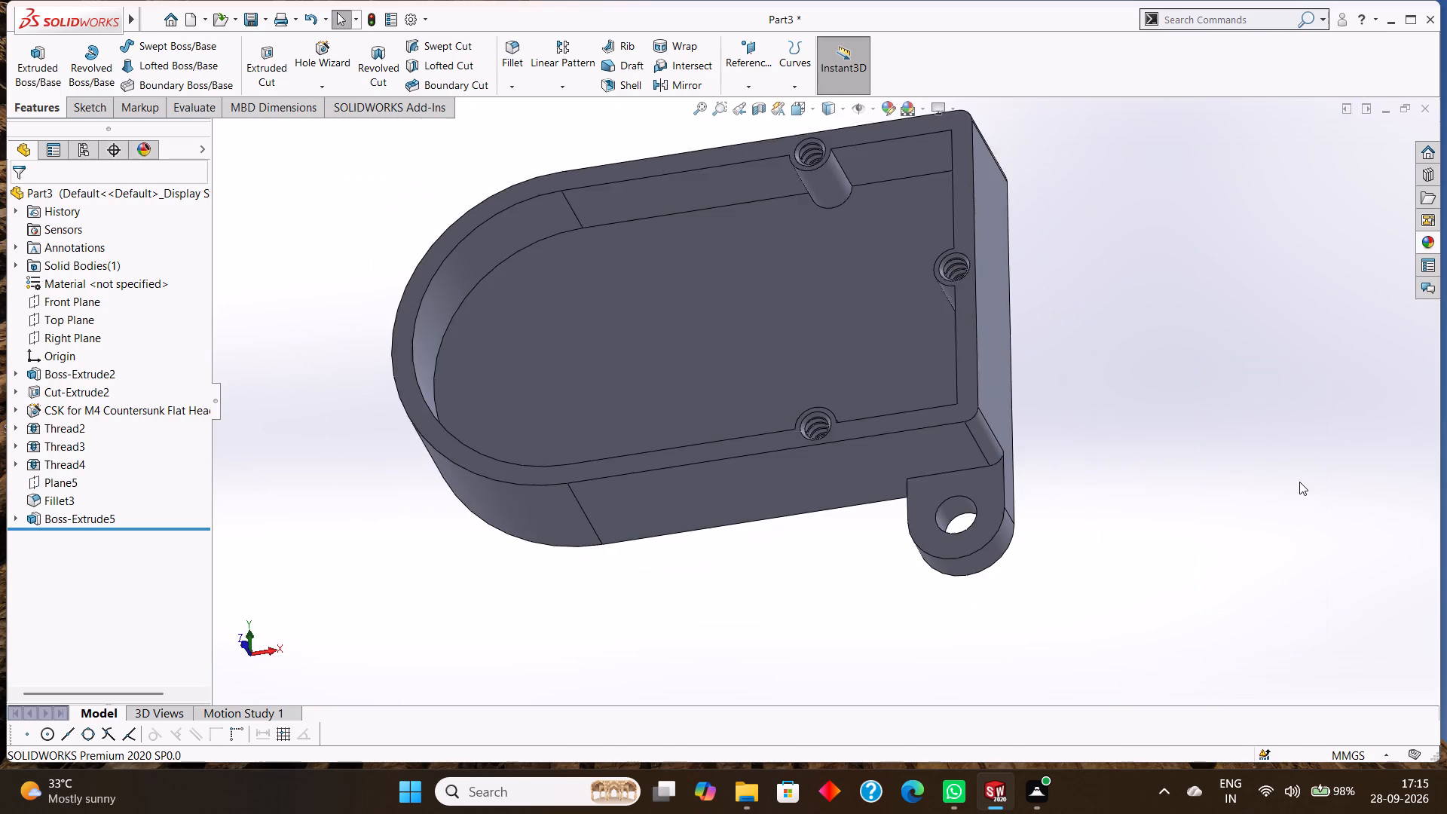
{"action": "scroll", "coordinate": [1299, 482], "scroll_direction": "up", "scroll_amount": 1}
{"action": "scroll", "coordinate": [1118, 460], "scroll_direction": "up", "scroll_amount": 1}
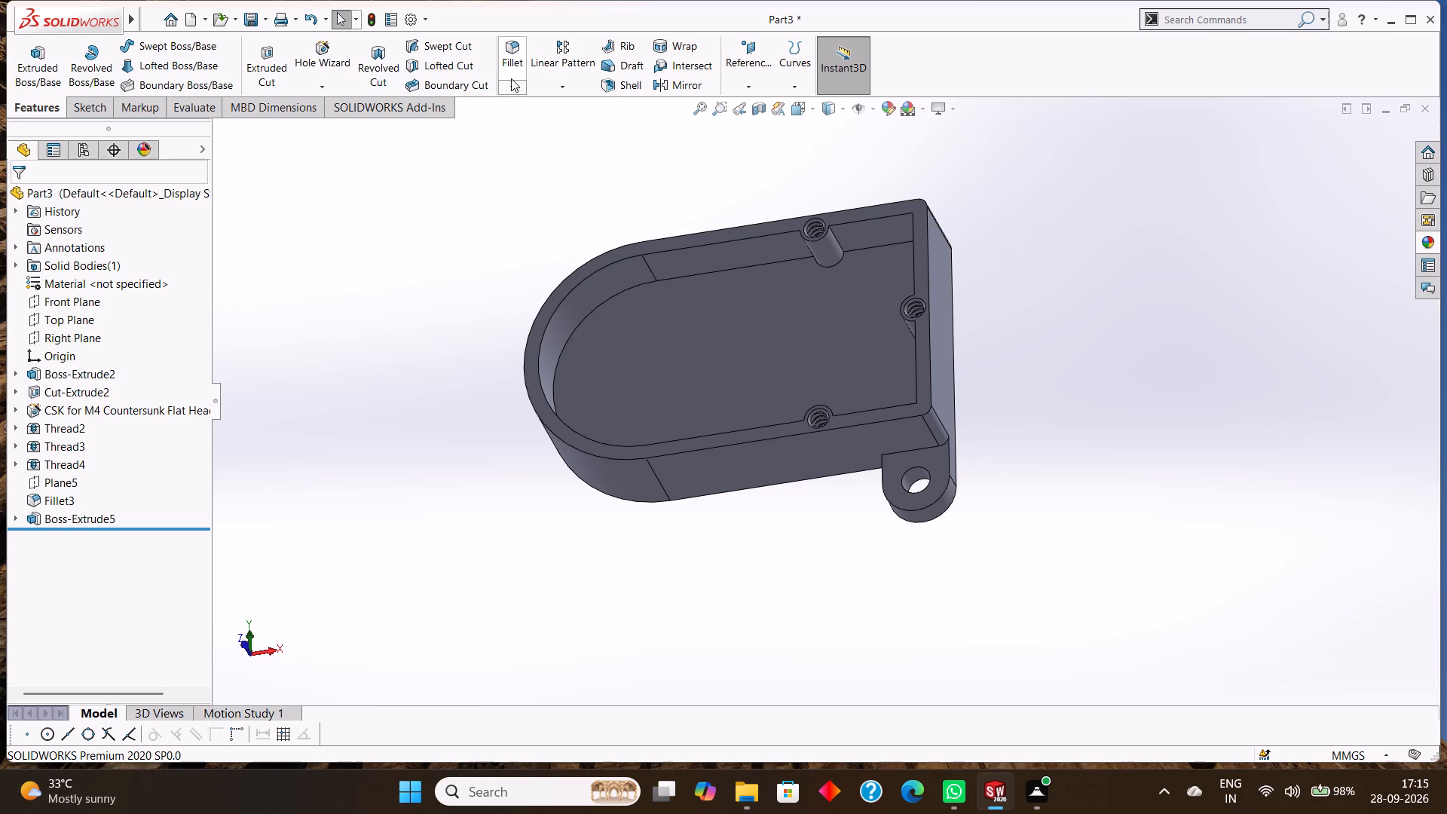
{"action": "left_click", "coordinate": [748, 90]}
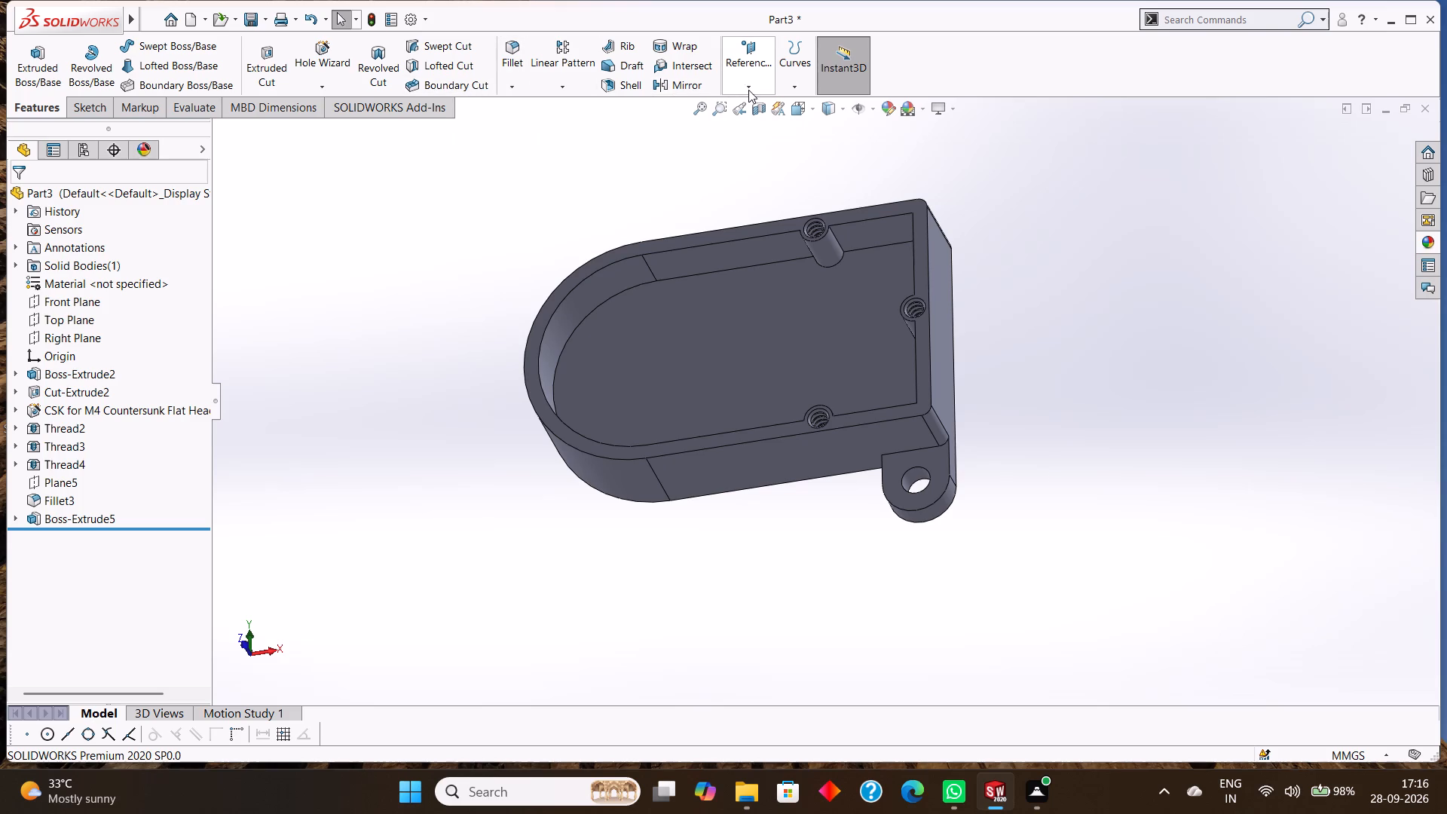
{"action": "left_click", "coordinate": [759, 103]}
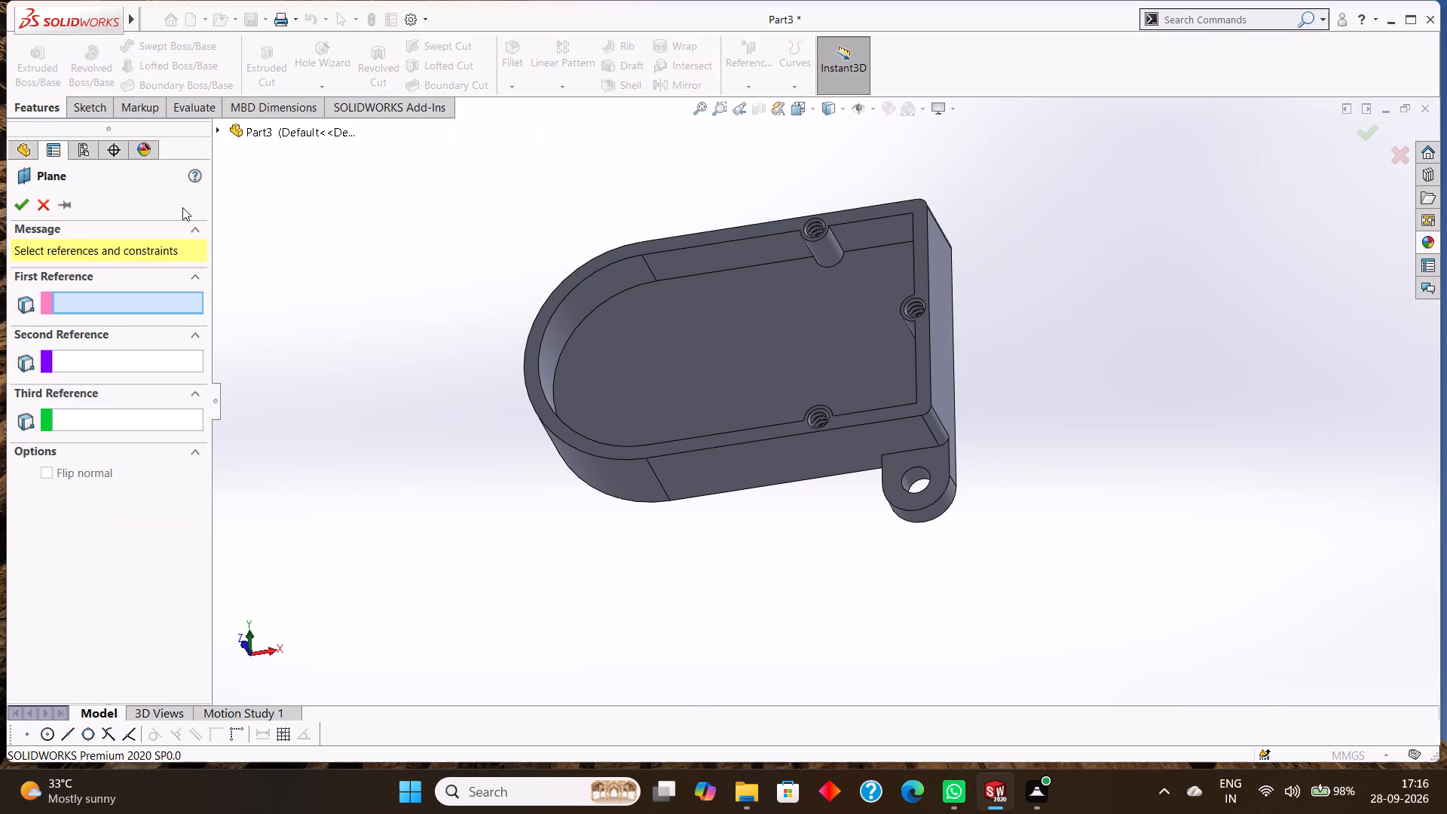
{"action": "left_click", "coordinate": [221, 131]}
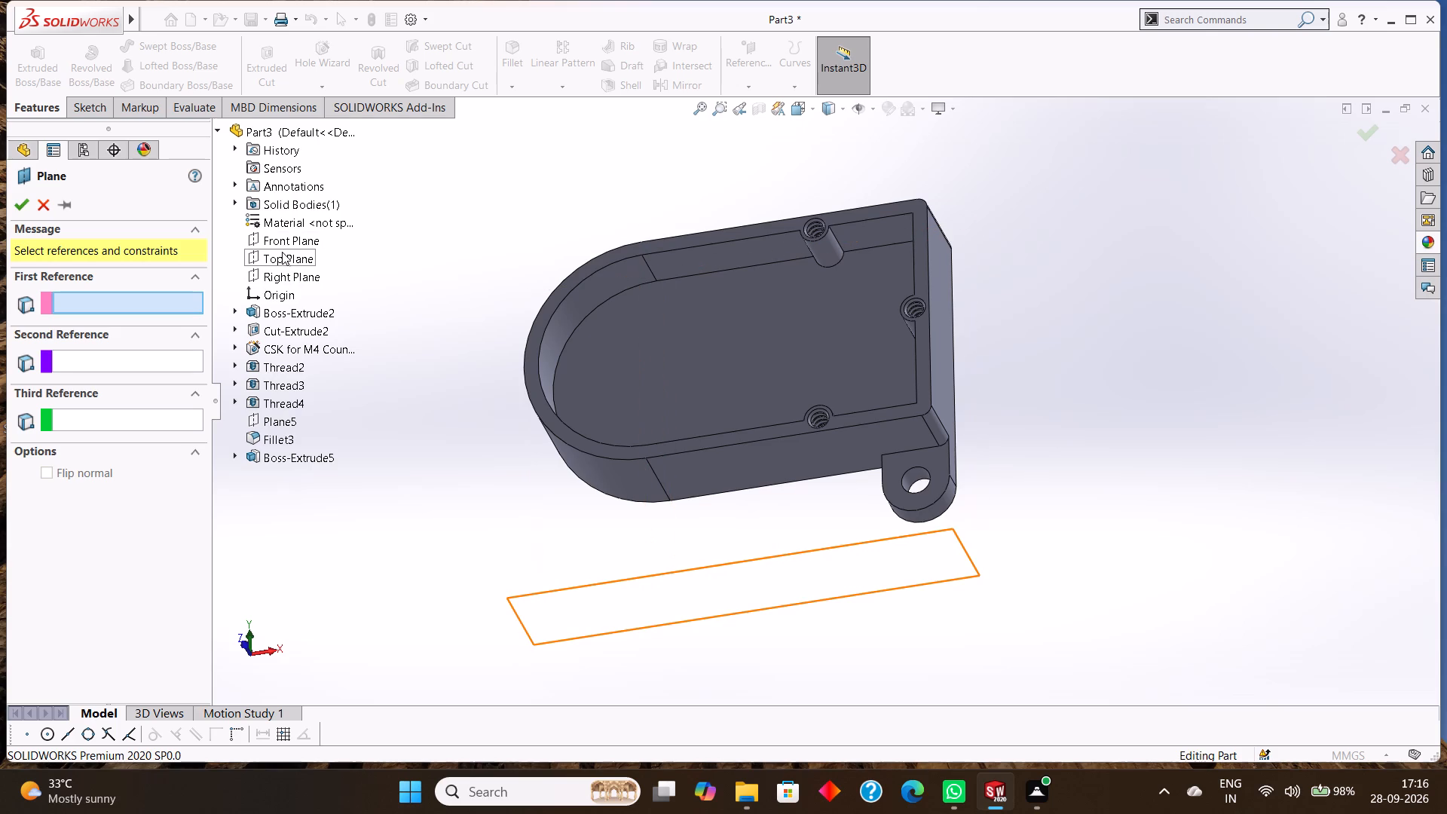
{"action": "left_click", "coordinate": [283, 255]}
{"action": "middle_click_drag", "start_coordinate": [1062, 414], "coordinate": [1088, 289]}
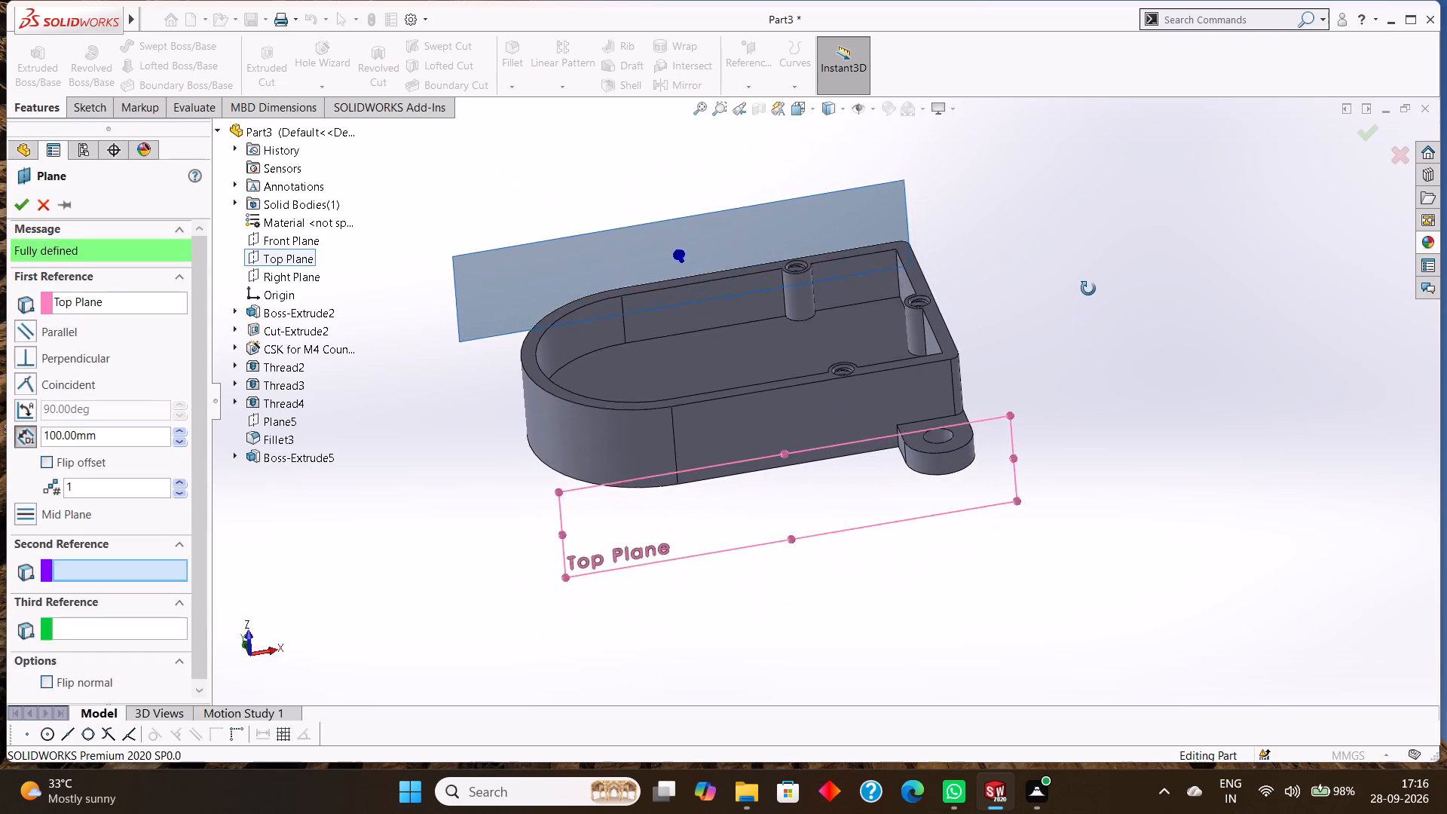
{"action": "middle_click_drag", "start_coordinate": [1088, 289], "coordinate": [975, 341]}
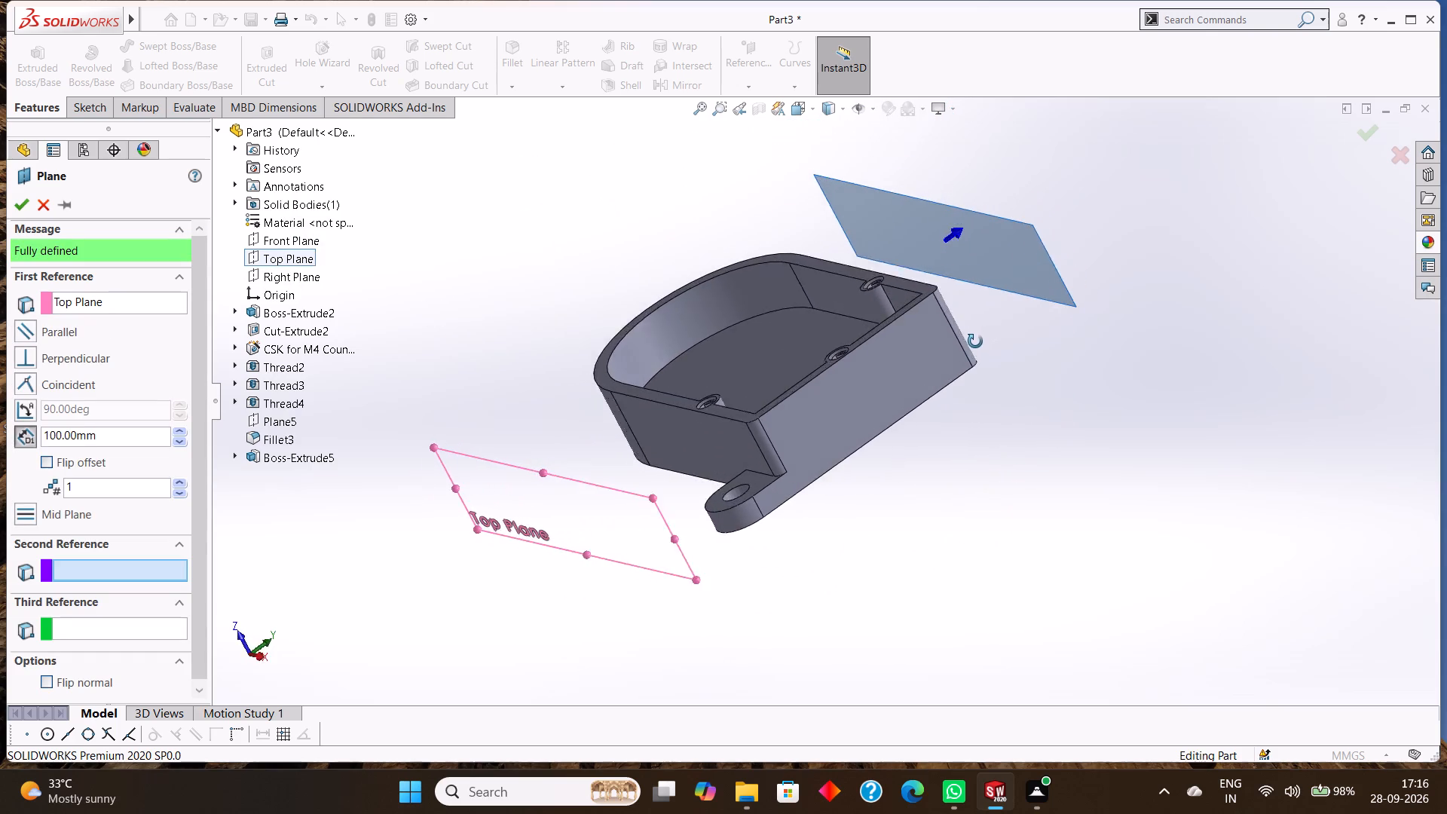
{"action": "middle_click_drag", "start_coordinate": [975, 341], "coordinate": [1018, 369]}
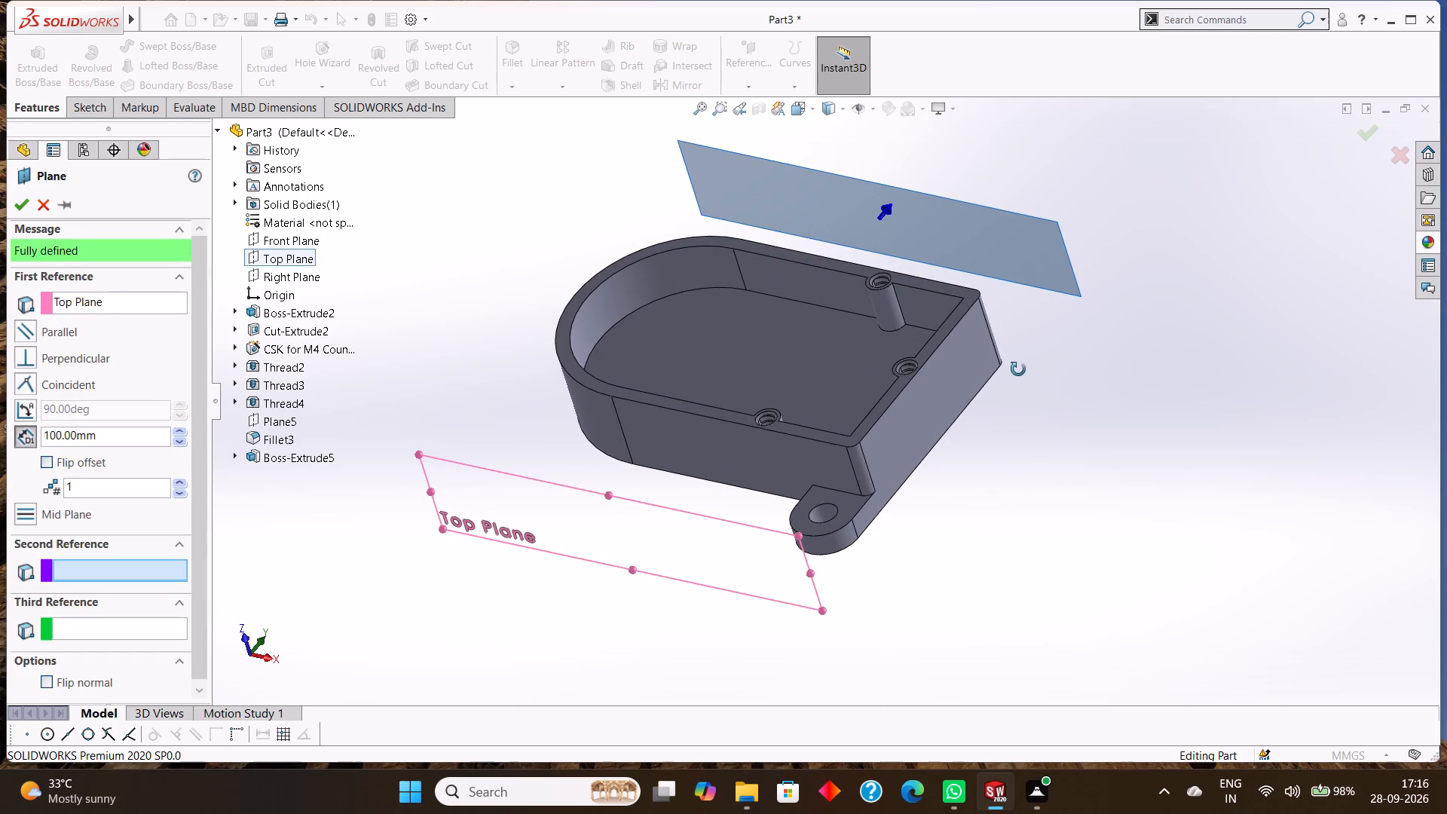
{"action": "middle_click_drag", "start_coordinate": [1018, 369], "coordinate": [1017, 368]}
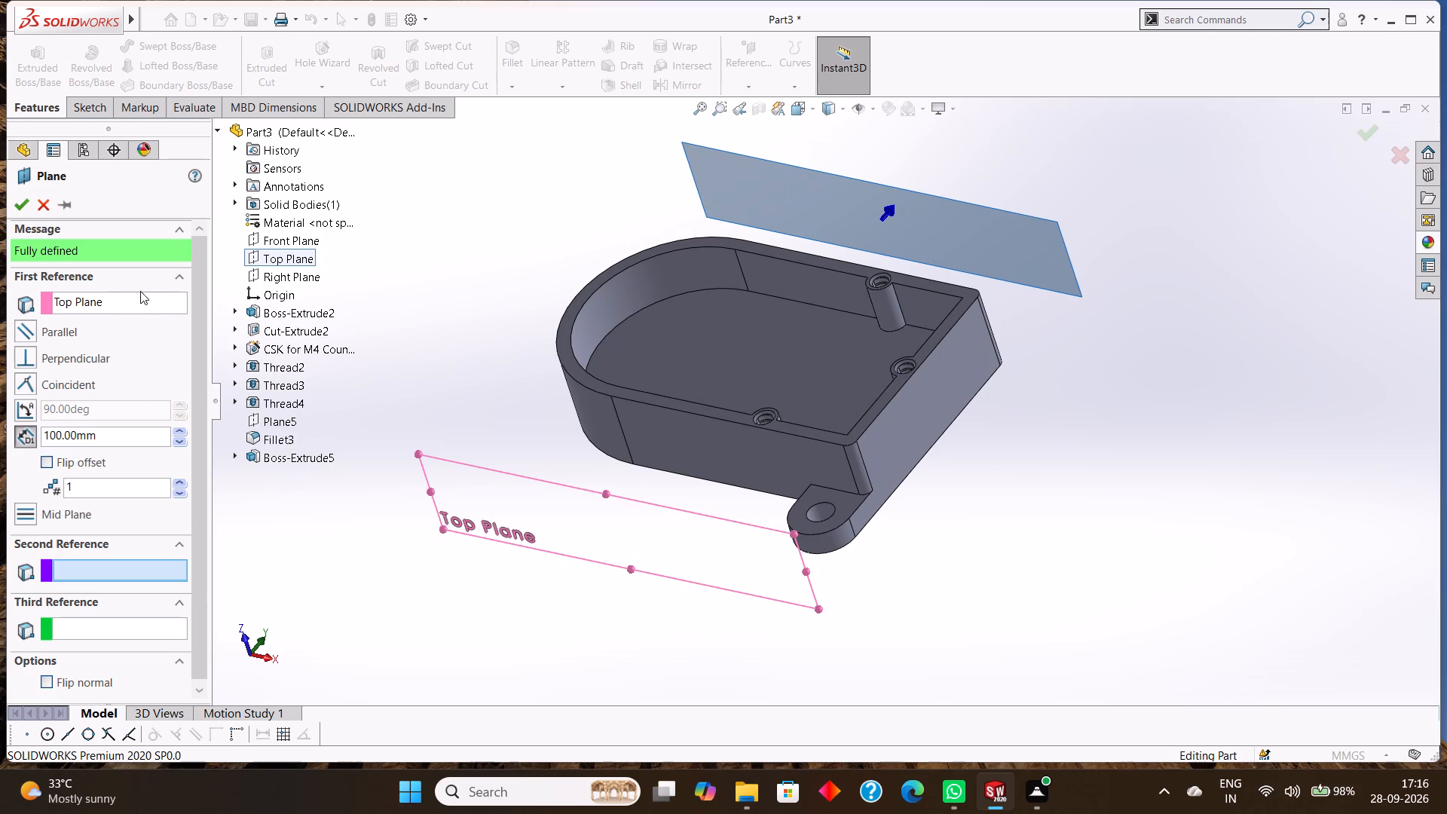
{"action": "left_click_drag", "start_coordinate": [116, 425], "coordinate": [81, 427]}
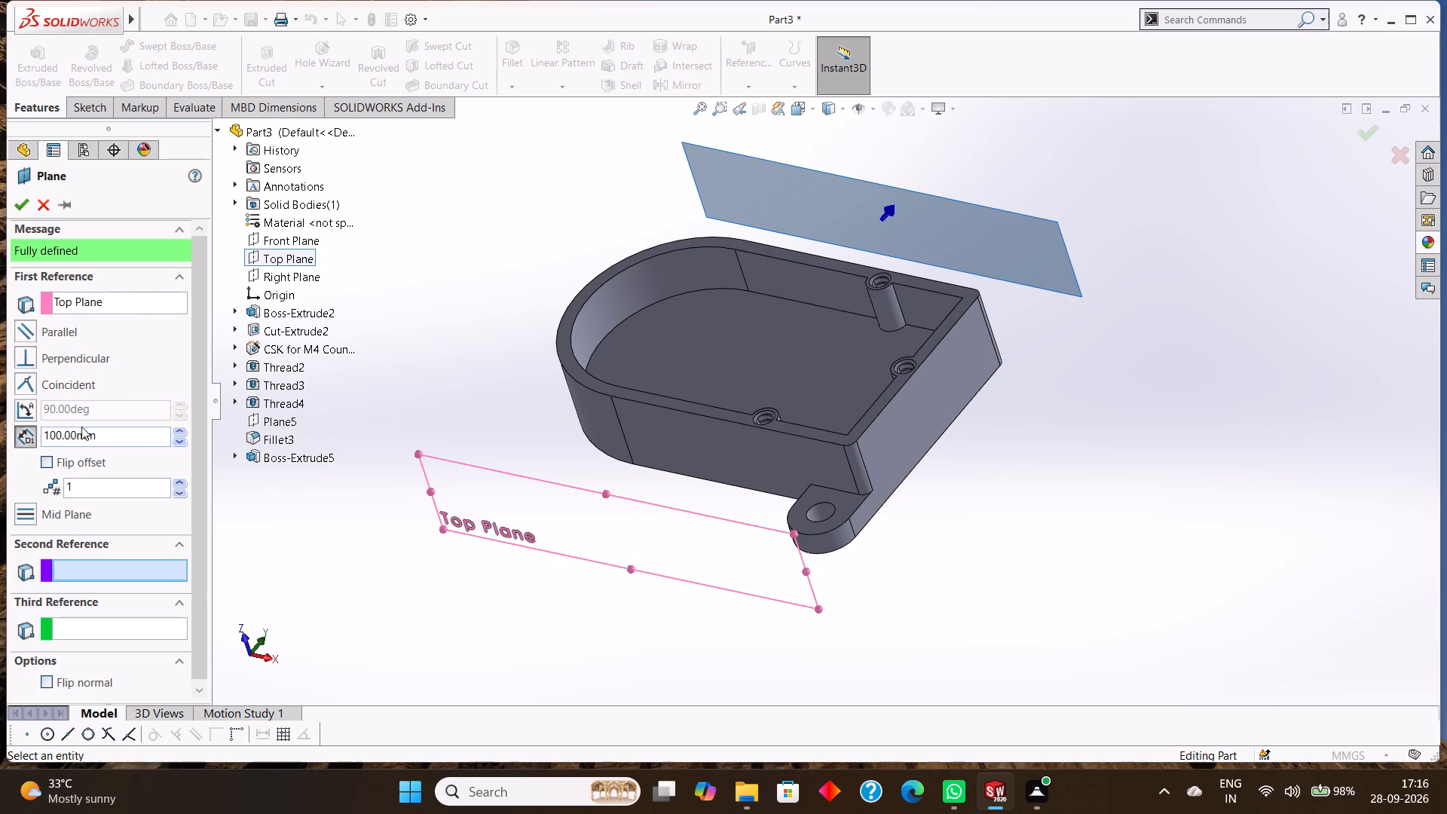
{"action": "left_click_drag", "start_coordinate": [81, 427], "coordinate": [75, 427]}
{"action": "left_click_drag", "start_coordinate": [121, 434], "coordinate": [35, 434]}
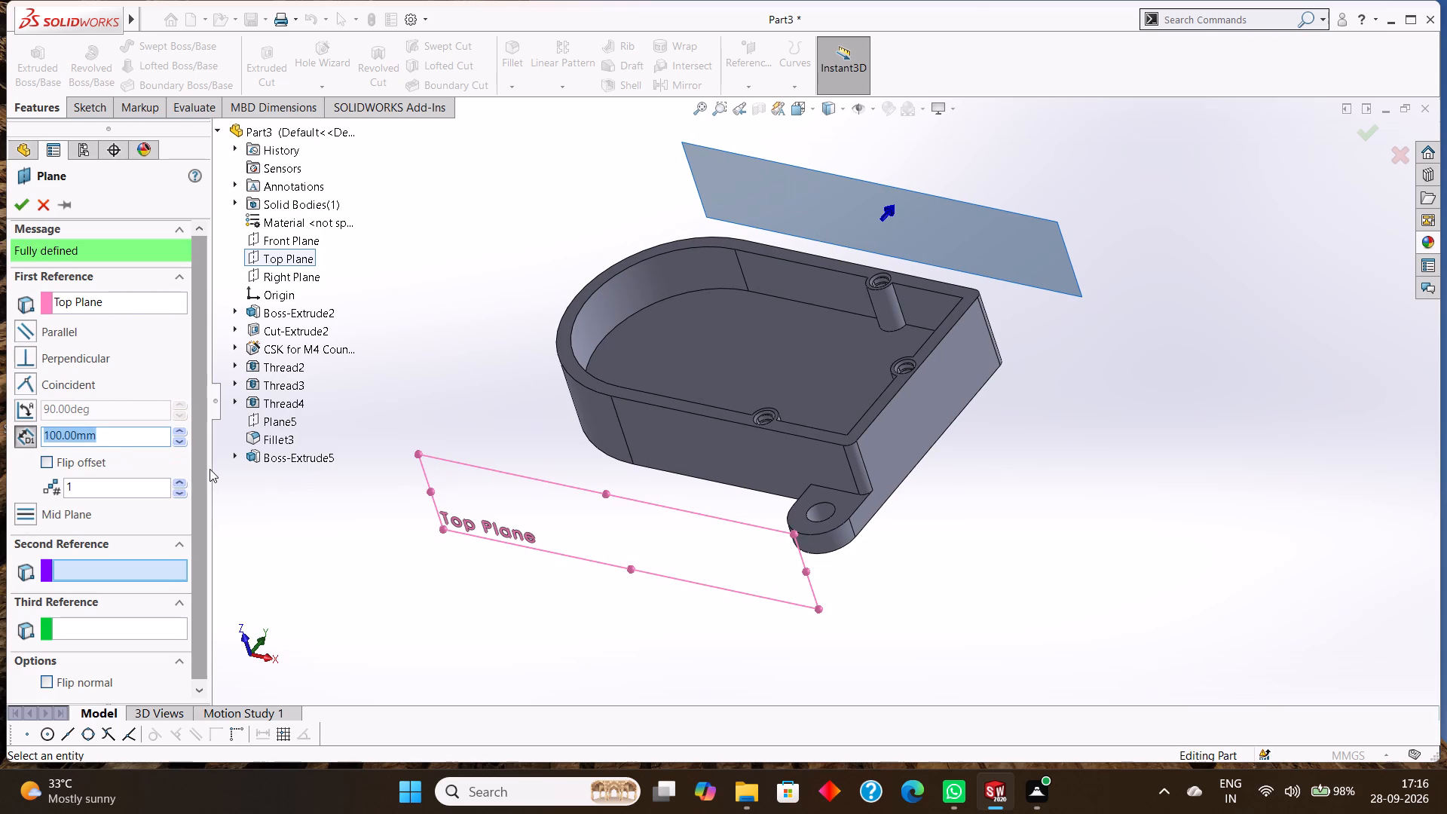
{"action": "type", "text": "50"}
{"action": "key", "text": "Return"}
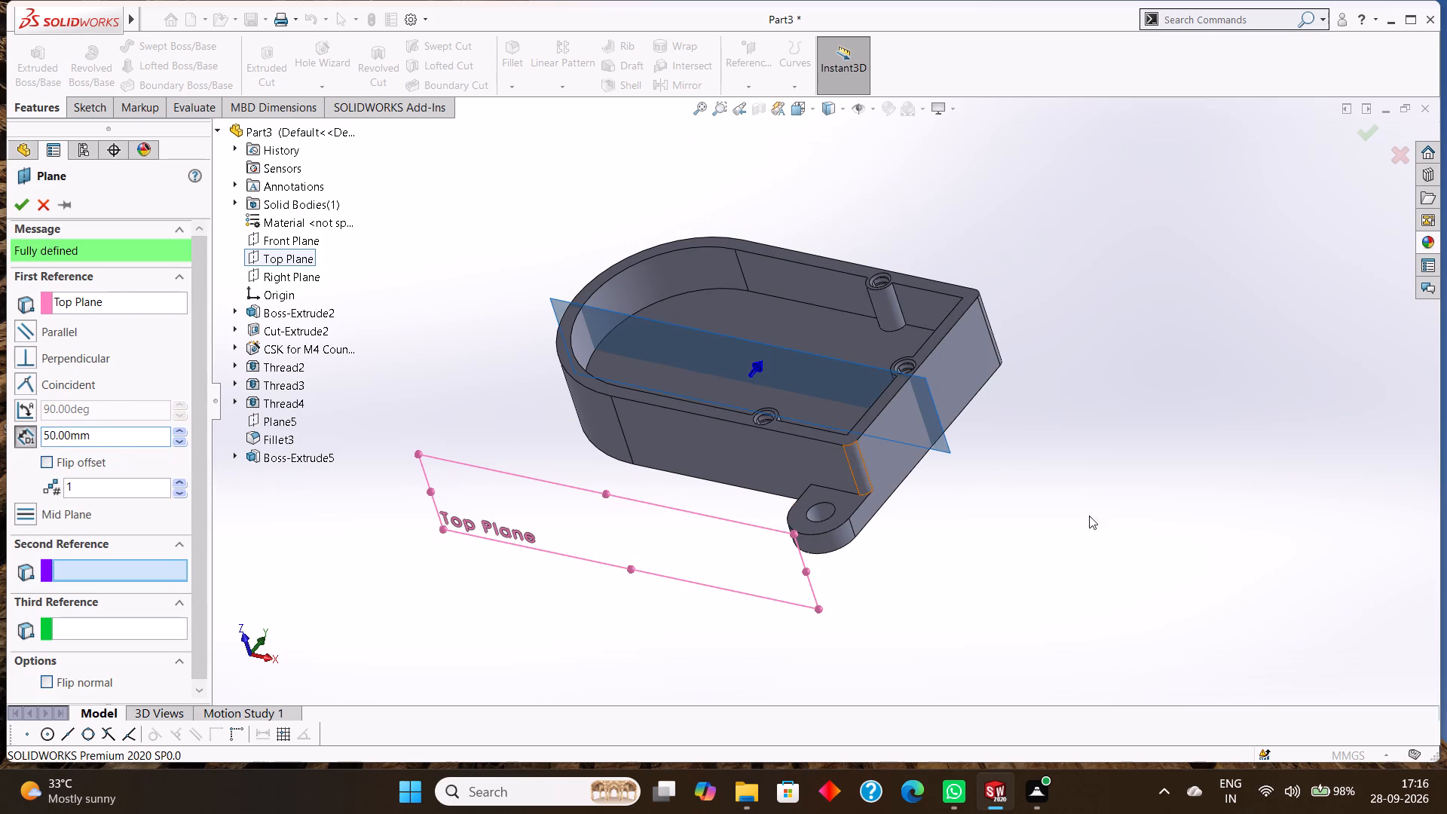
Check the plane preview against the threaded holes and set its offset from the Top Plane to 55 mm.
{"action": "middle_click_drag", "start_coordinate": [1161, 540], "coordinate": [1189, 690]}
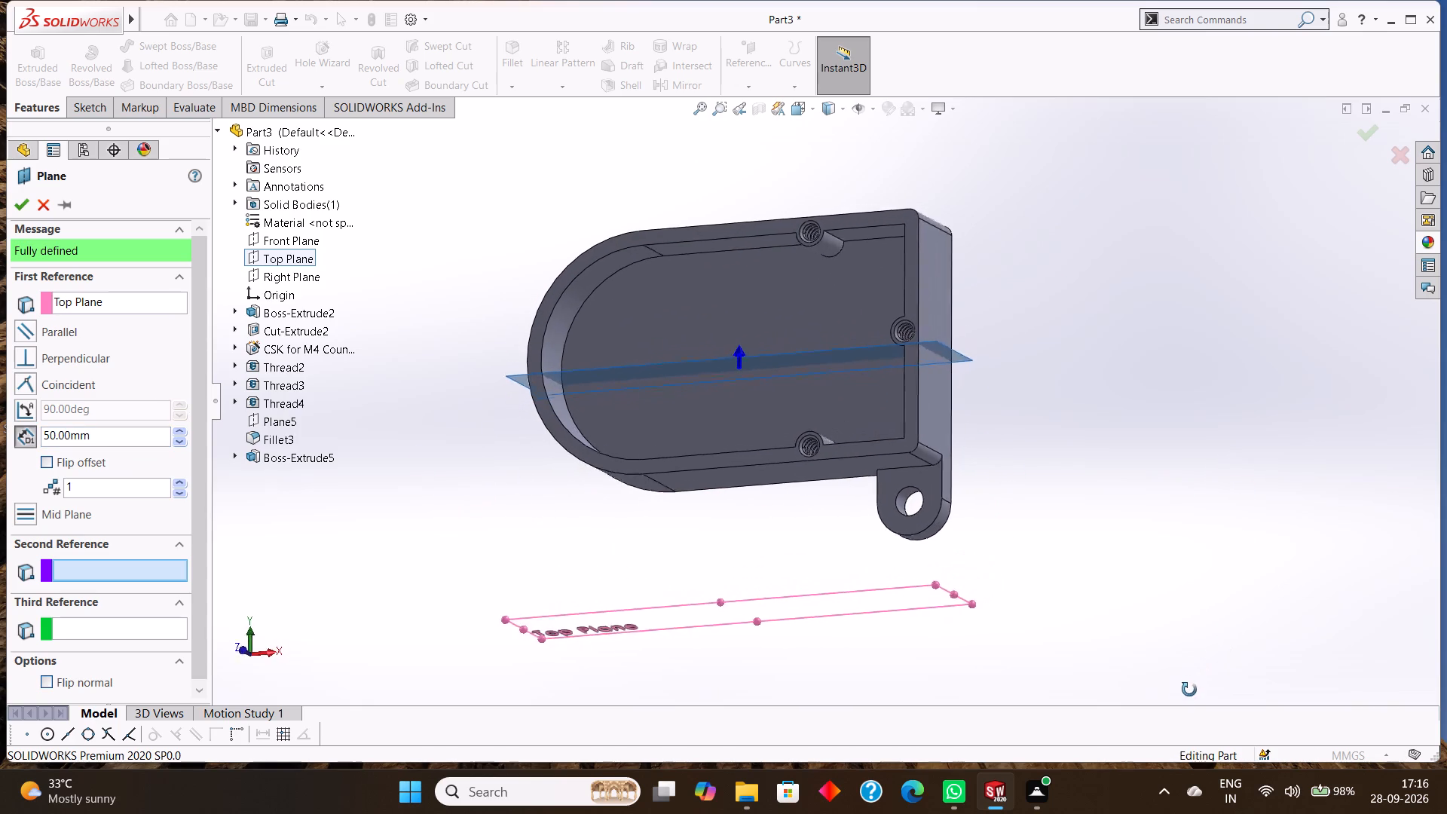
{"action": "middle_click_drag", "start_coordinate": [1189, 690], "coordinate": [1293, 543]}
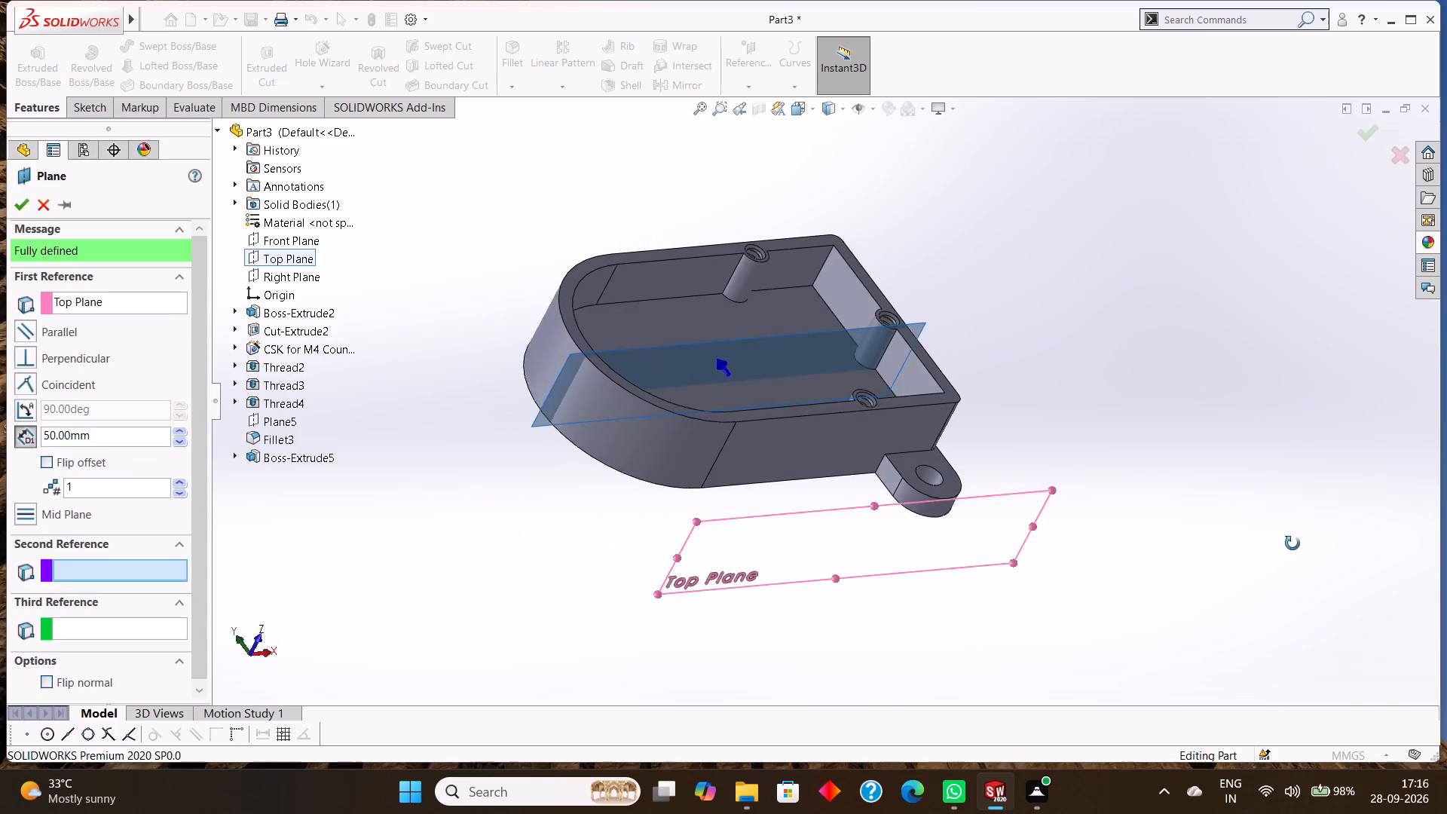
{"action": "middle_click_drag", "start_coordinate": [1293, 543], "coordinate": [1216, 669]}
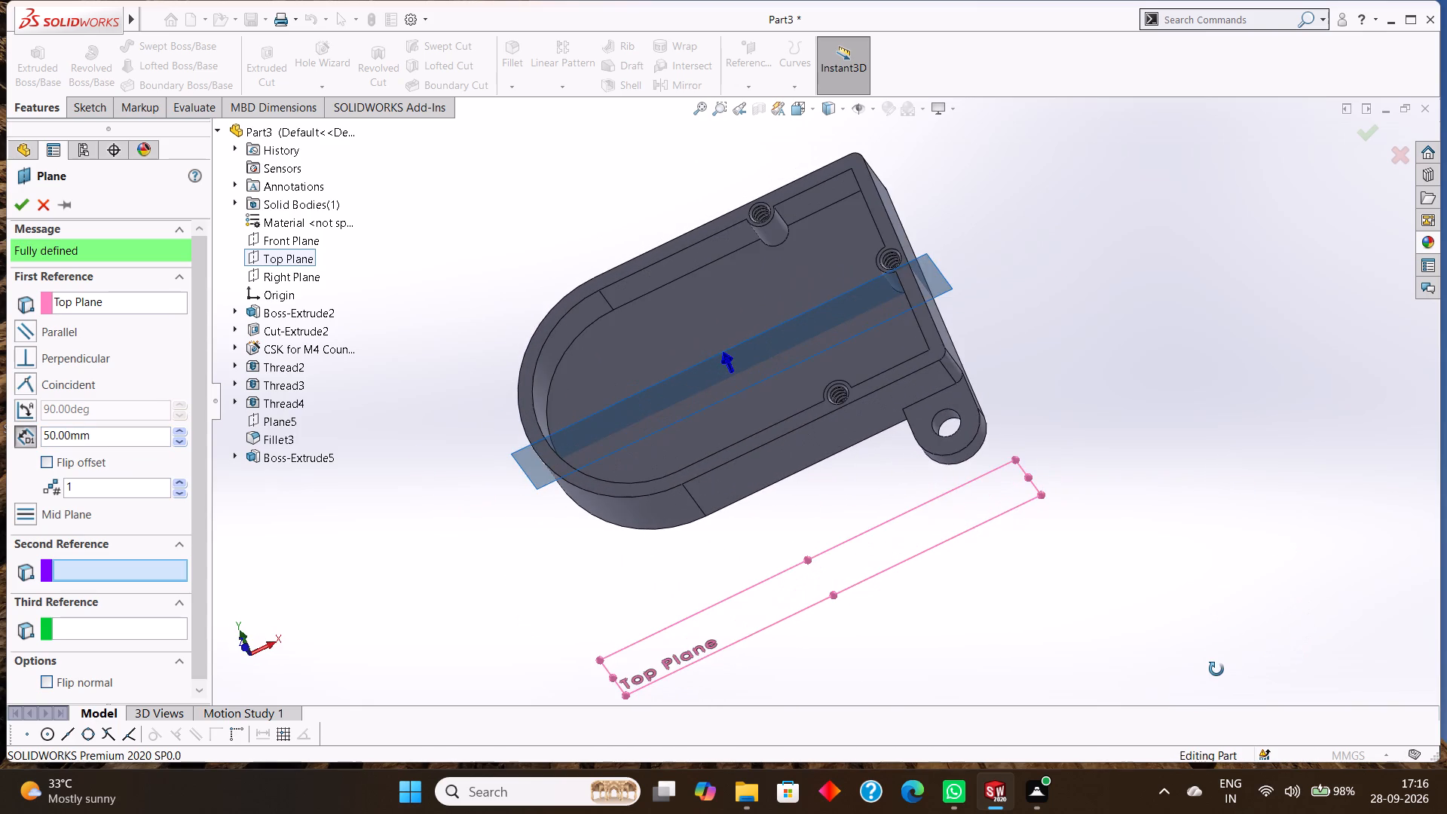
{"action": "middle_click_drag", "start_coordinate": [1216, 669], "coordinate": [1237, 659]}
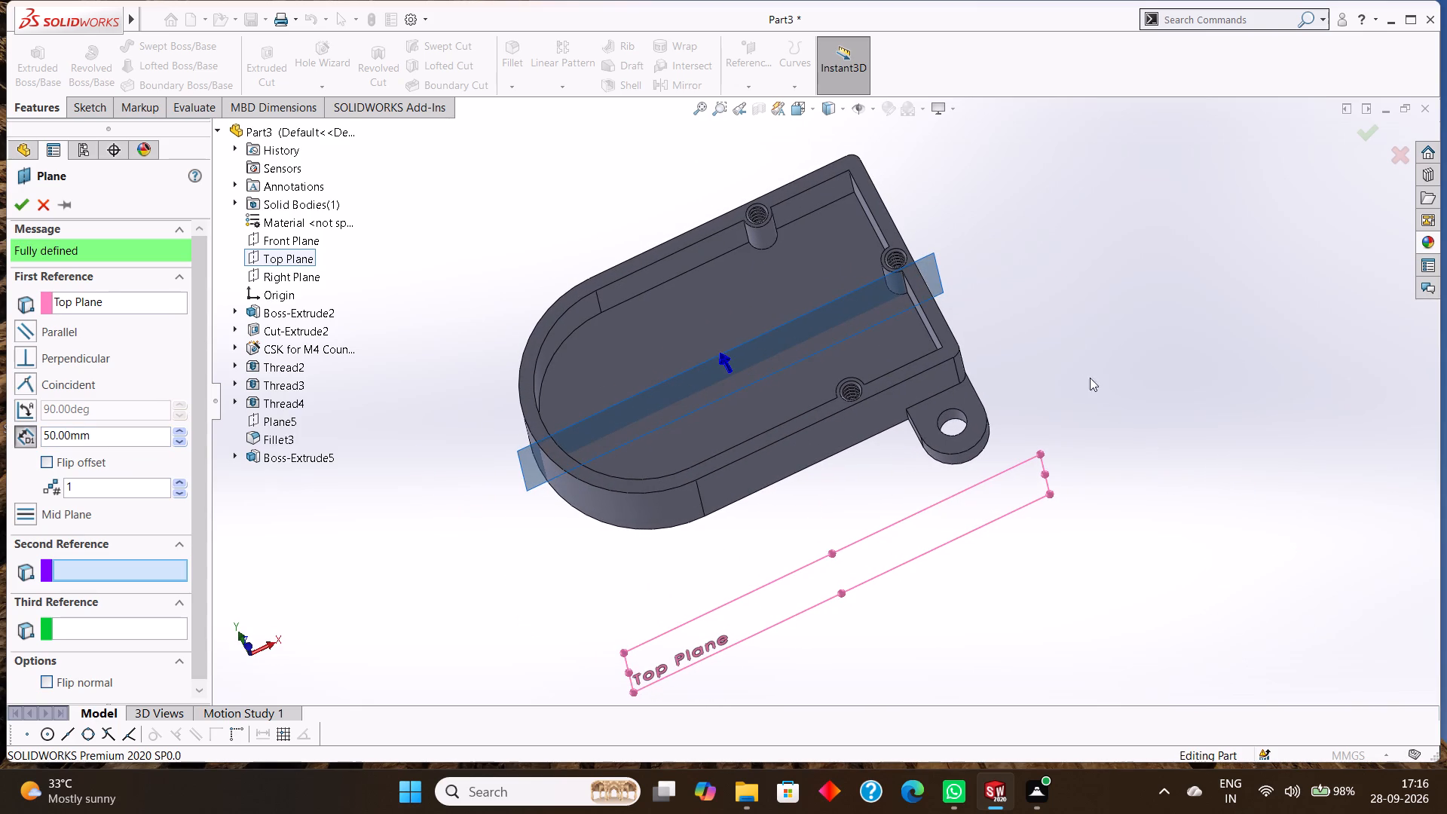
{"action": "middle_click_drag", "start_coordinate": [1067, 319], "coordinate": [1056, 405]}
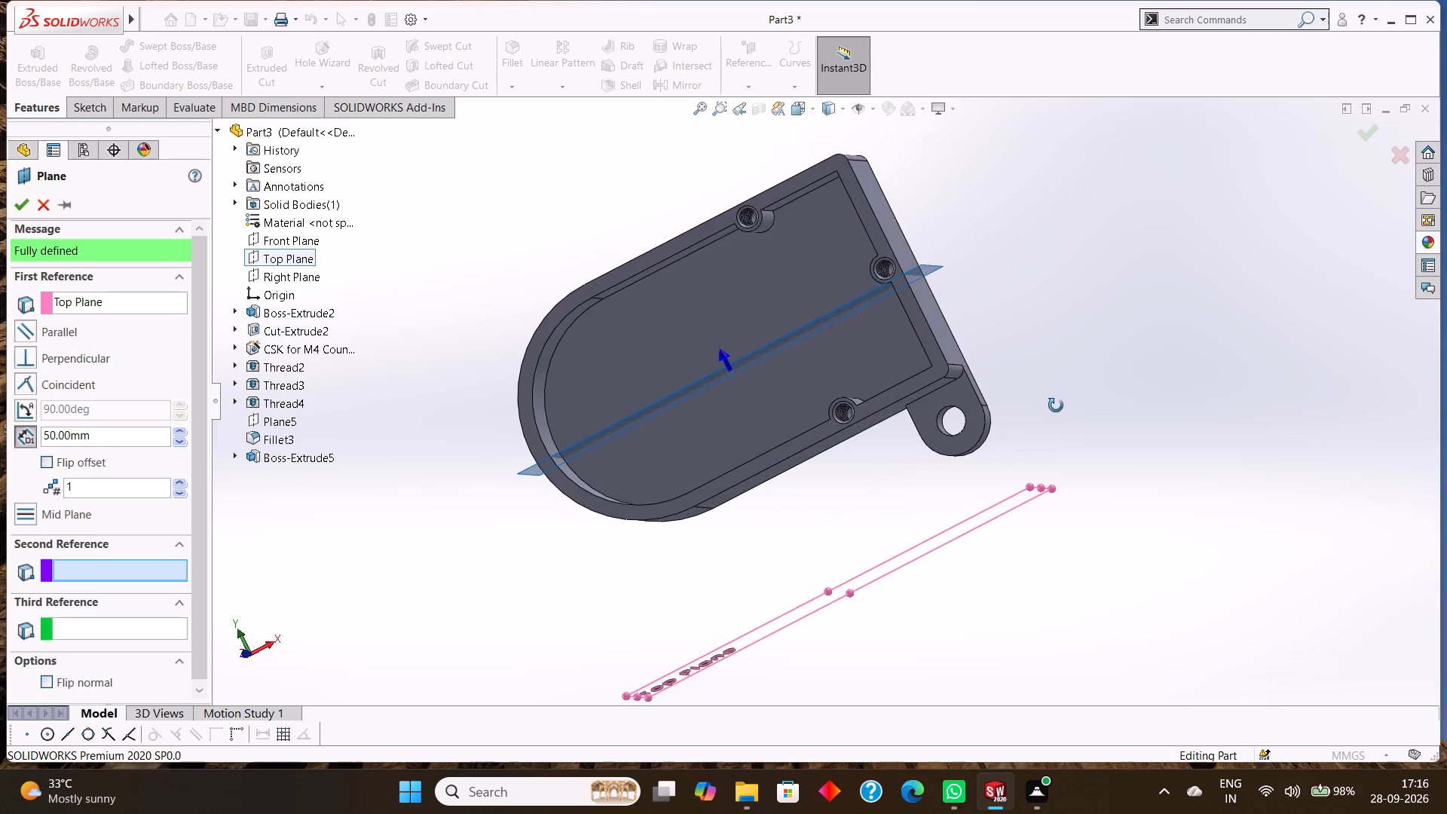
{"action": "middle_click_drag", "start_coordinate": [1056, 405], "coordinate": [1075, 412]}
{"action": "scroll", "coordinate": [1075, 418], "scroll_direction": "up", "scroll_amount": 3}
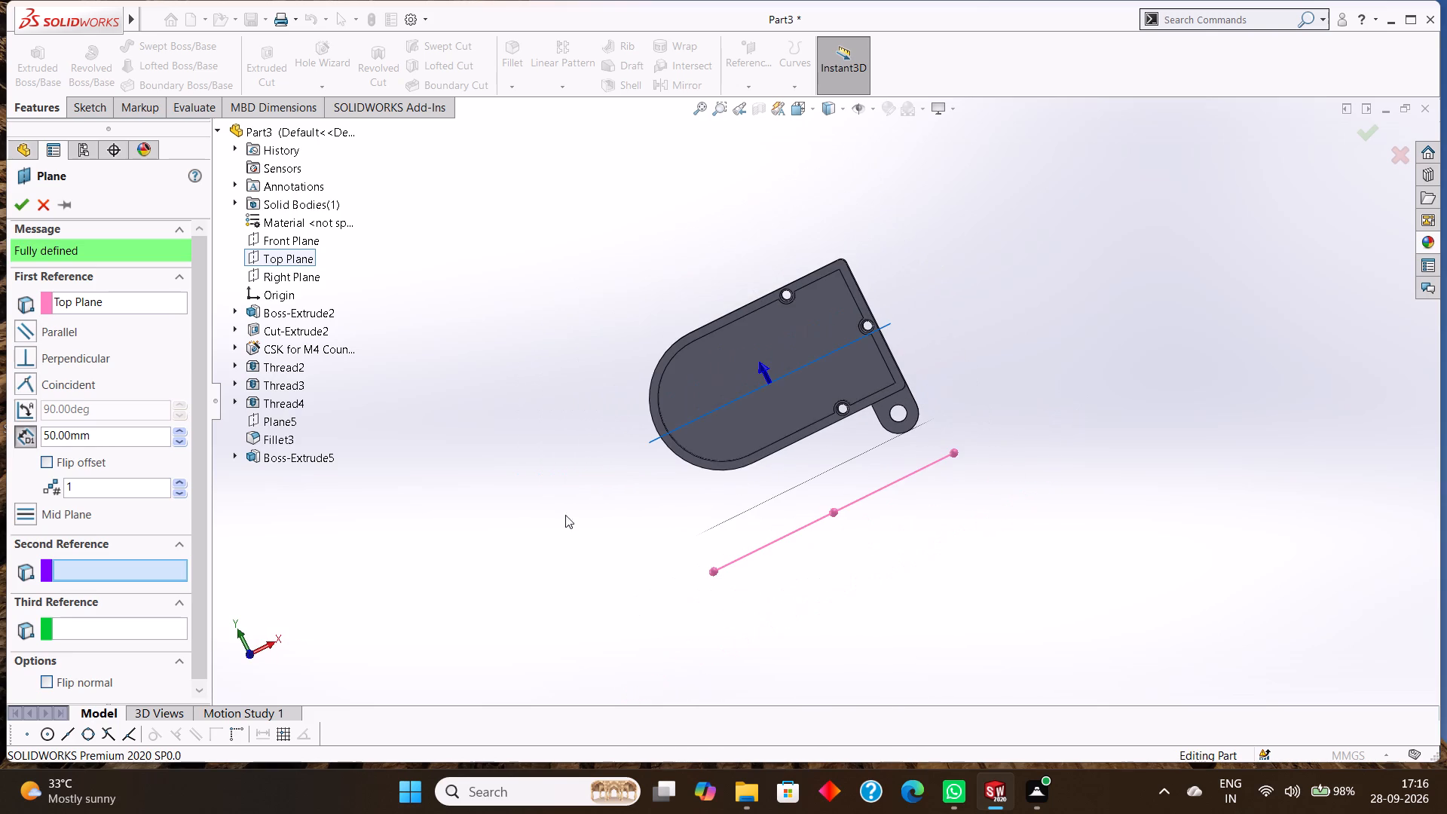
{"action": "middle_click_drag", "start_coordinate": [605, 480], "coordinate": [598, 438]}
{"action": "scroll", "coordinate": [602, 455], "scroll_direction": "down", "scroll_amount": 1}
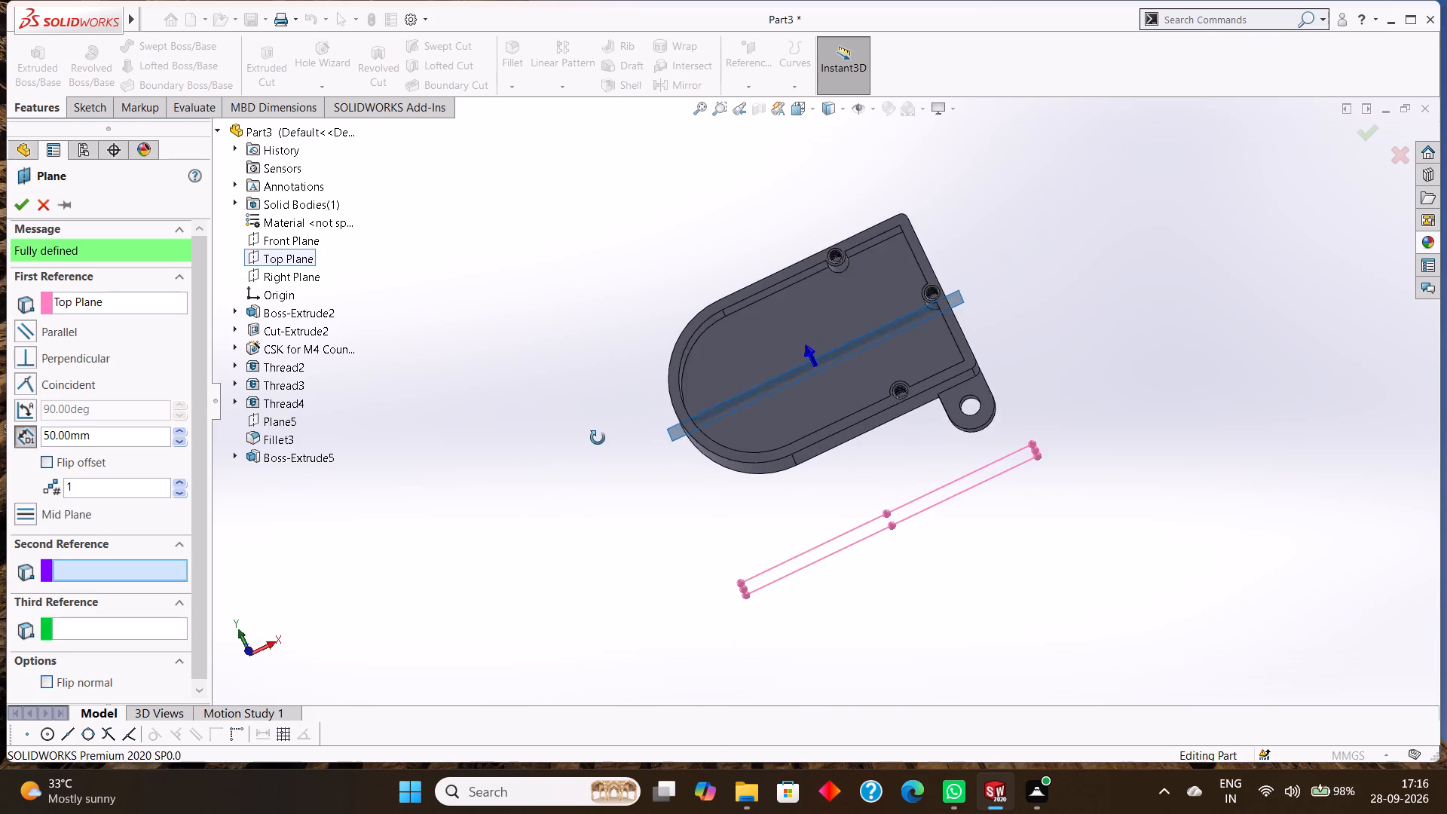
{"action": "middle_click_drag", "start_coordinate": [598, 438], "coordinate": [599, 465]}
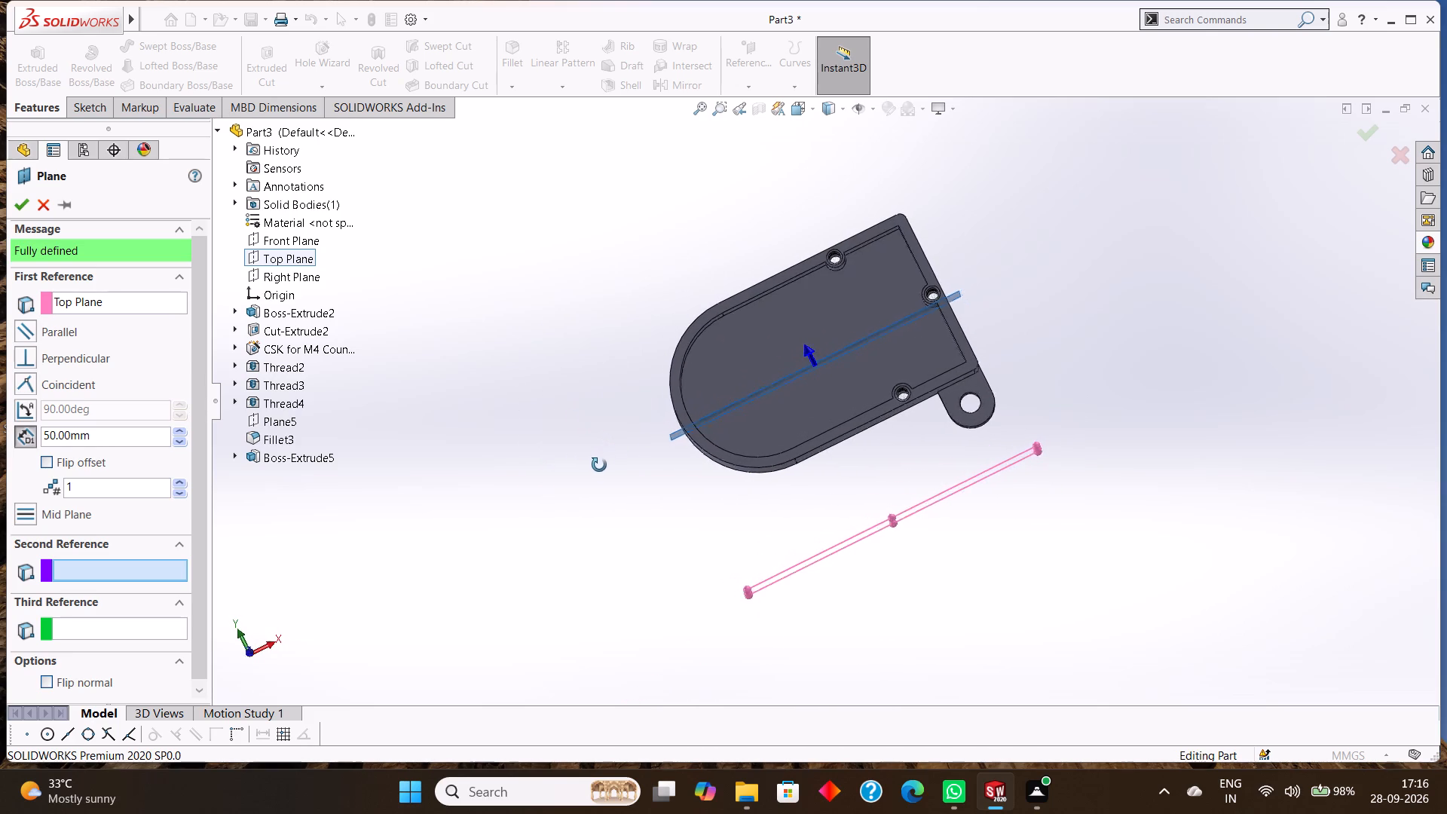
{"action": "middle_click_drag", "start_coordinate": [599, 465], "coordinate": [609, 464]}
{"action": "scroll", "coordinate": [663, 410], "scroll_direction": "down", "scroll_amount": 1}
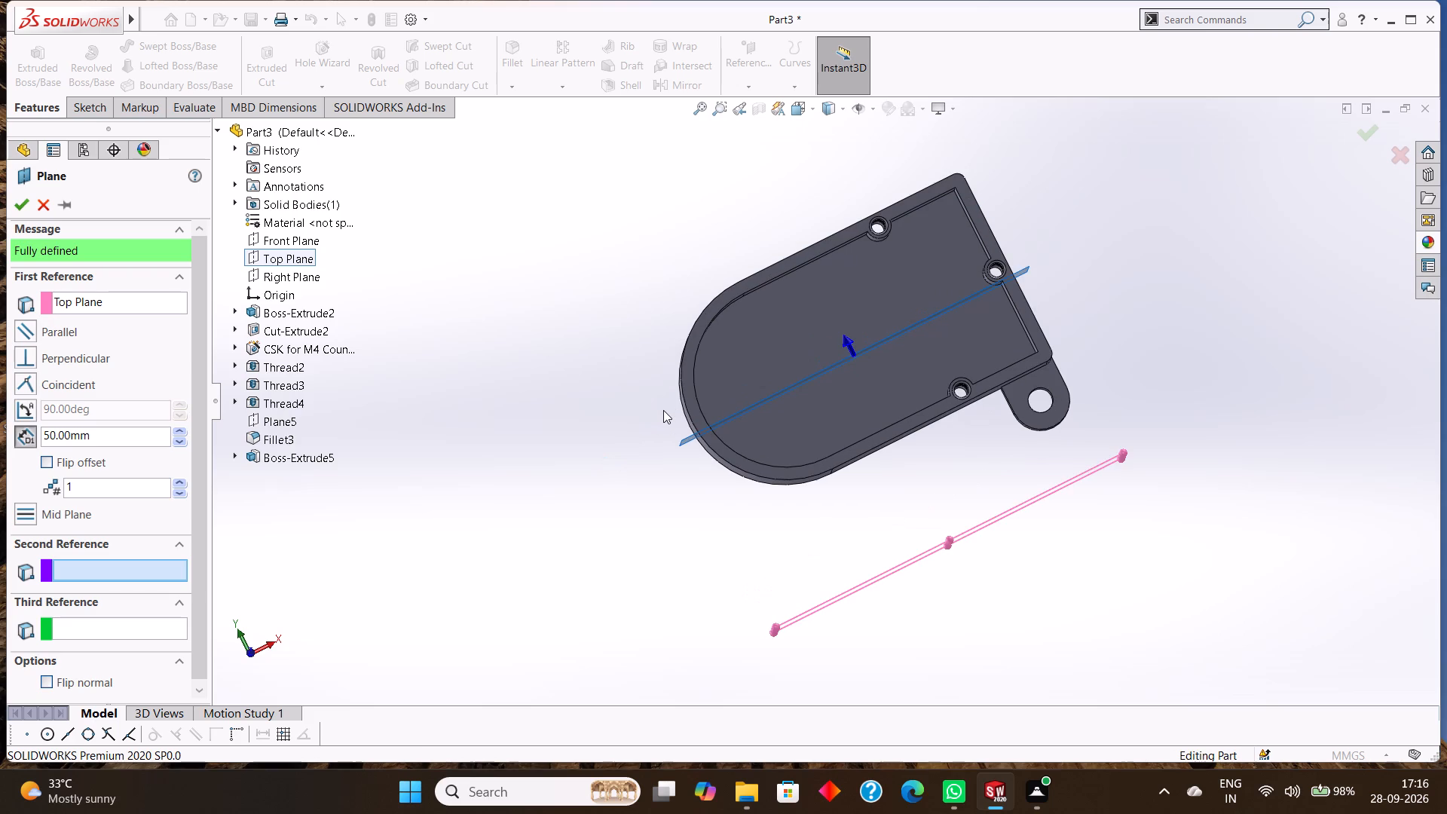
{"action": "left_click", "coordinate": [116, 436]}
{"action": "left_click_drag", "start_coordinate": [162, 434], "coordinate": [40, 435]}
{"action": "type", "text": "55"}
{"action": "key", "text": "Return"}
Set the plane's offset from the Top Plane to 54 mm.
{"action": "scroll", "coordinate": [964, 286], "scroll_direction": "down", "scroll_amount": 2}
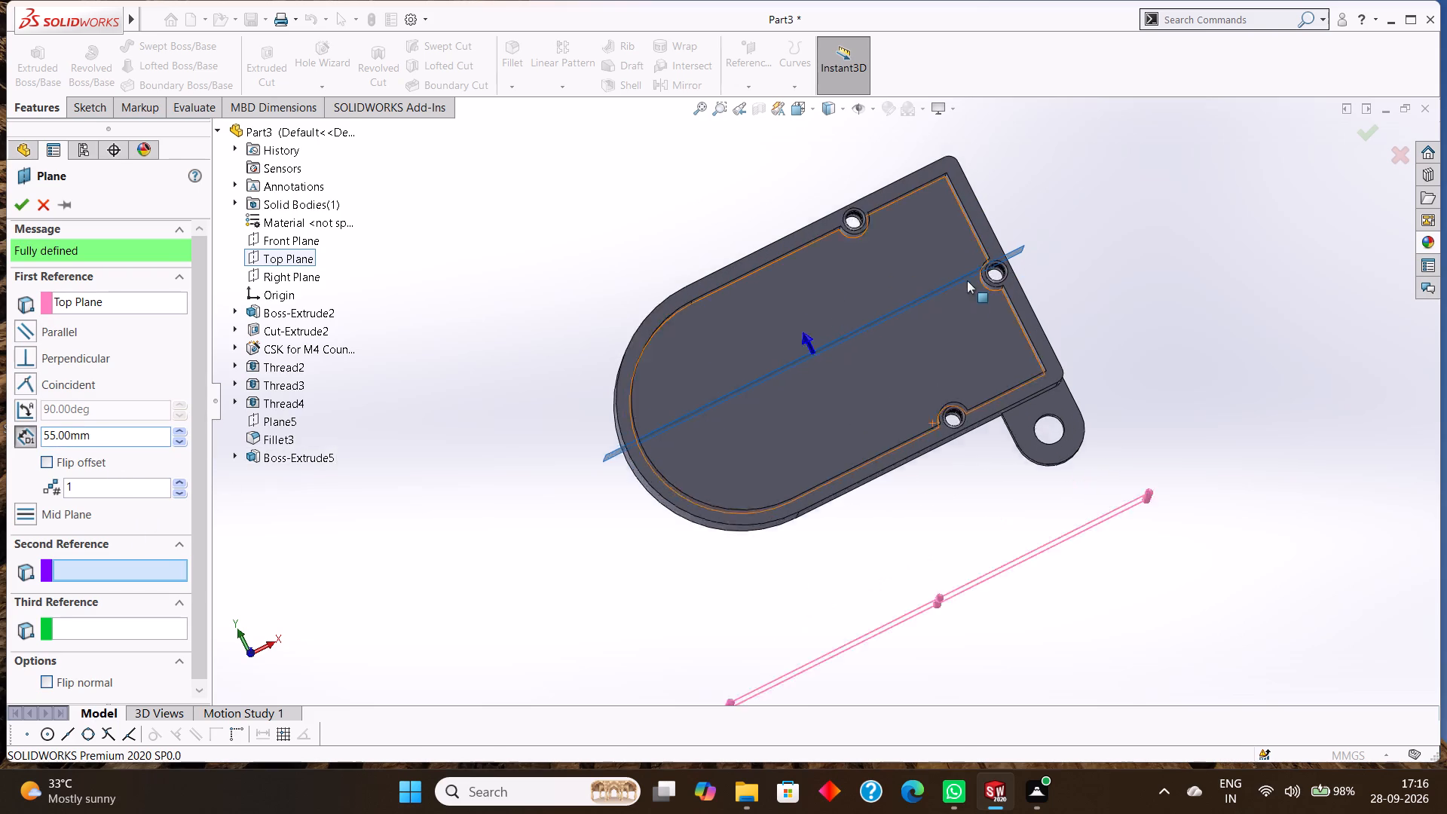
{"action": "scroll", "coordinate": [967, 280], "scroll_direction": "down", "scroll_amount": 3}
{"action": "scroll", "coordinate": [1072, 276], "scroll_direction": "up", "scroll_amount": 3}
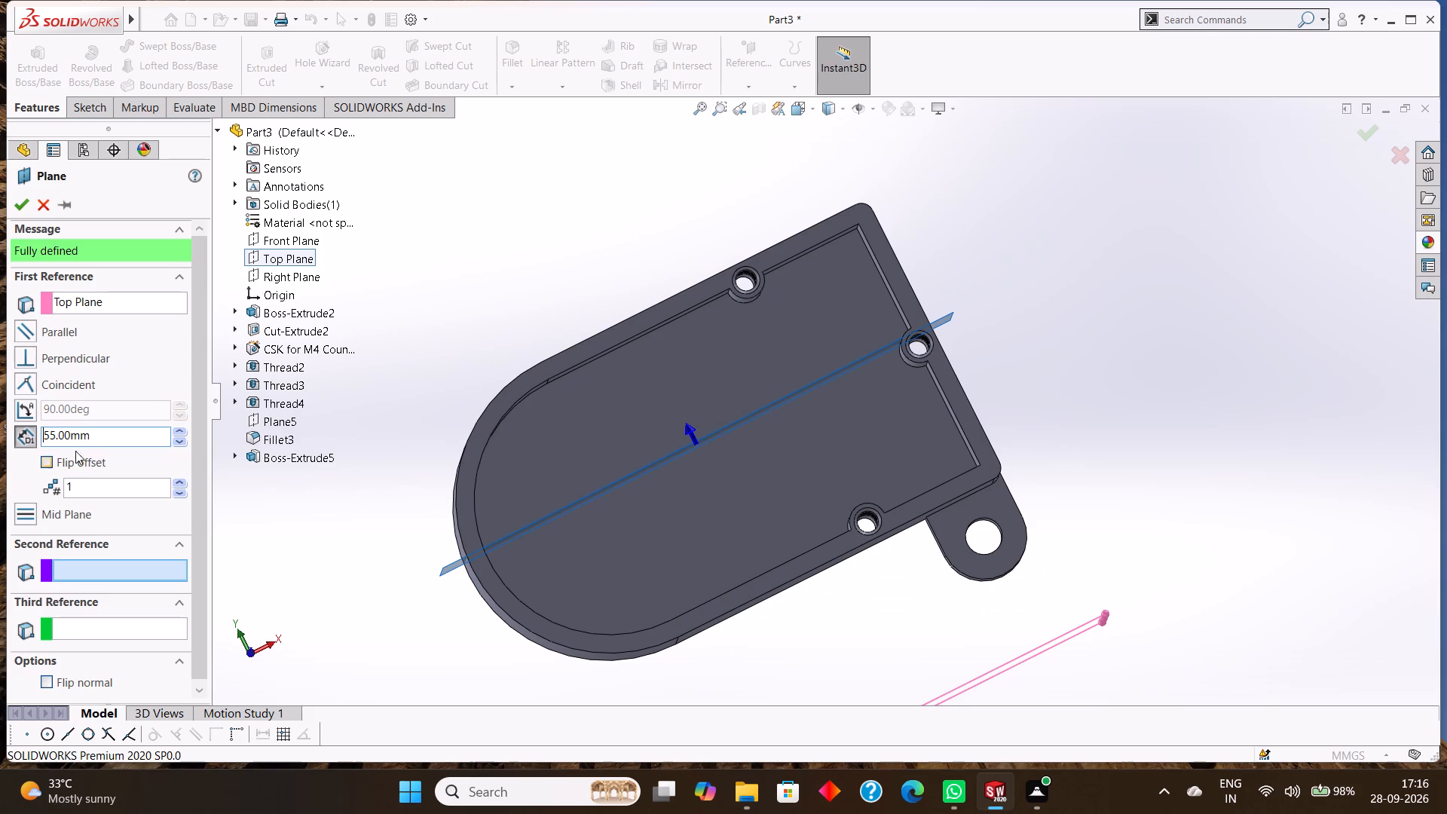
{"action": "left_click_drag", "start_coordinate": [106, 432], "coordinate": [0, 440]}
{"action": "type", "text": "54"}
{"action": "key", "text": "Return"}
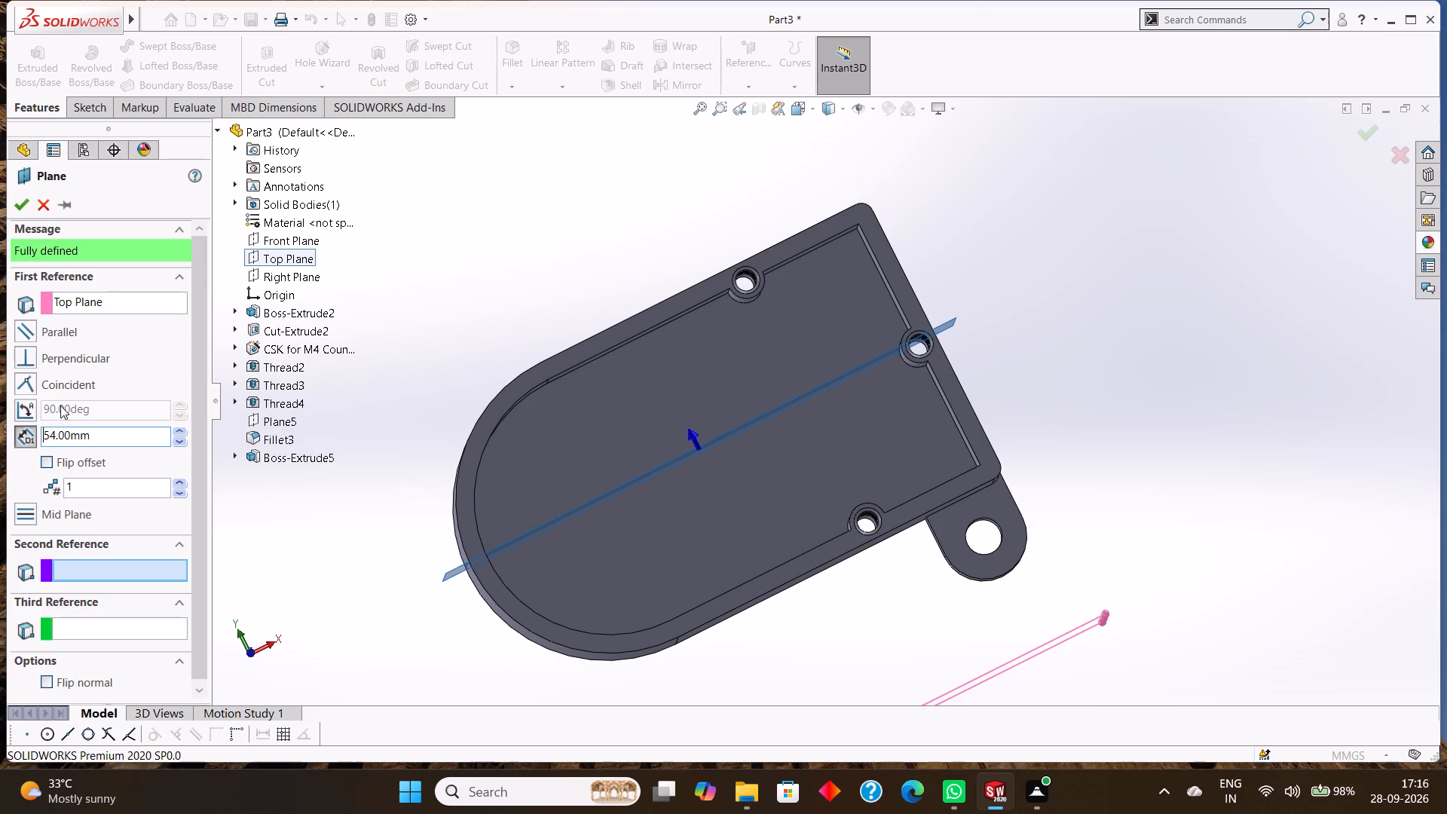
Set the offset to 53 mm, check the plane against the end wall's threaded hole, and create the plane.
{"action": "left_click_drag", "start_coordinate": [109, 433], "coordinate": [10, 439]}
{"action": "type", "text": "53"}
{"action": "key", "text": "Return"}
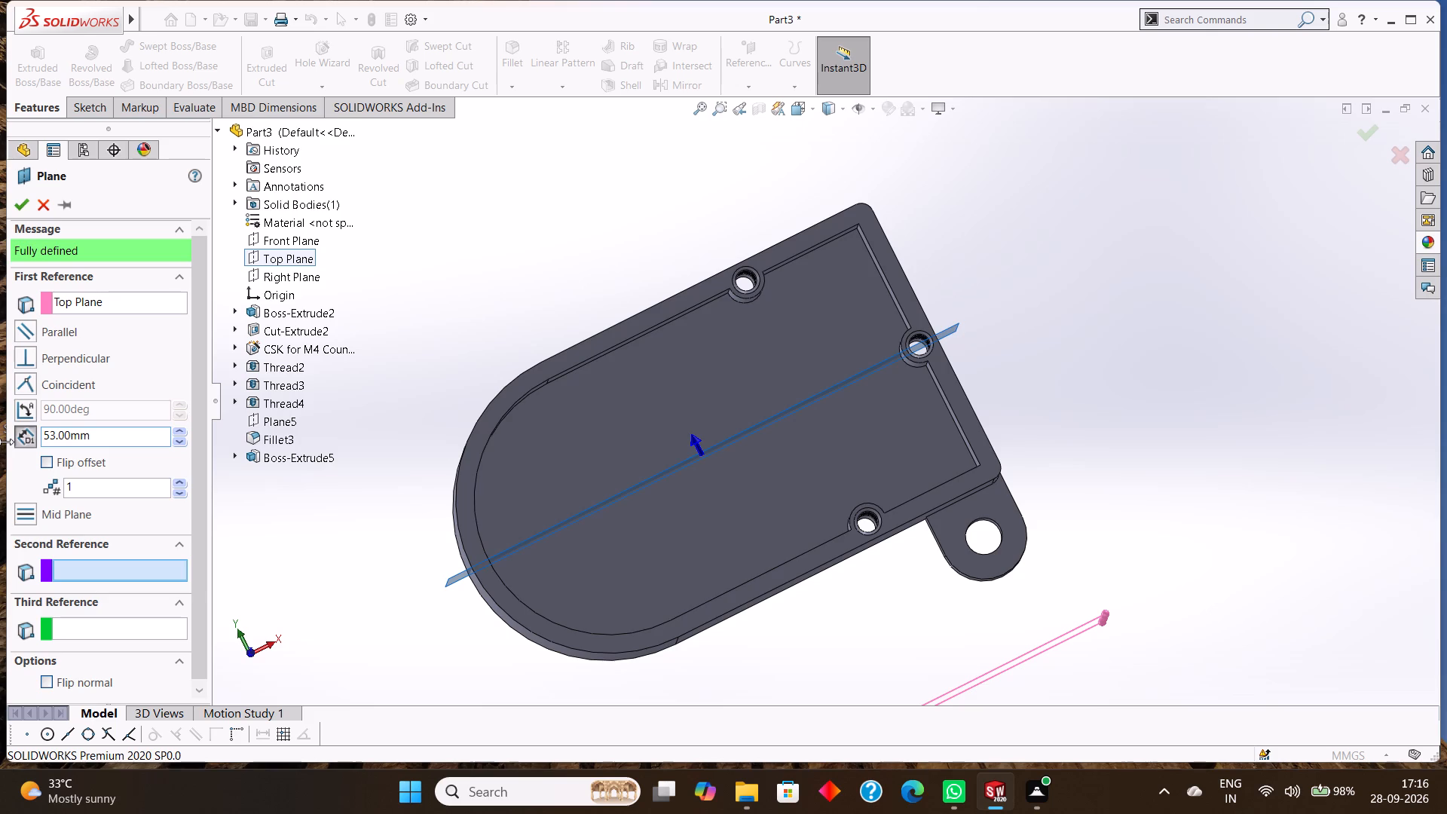
{"action": "scroll", "coordinate": [941, 343], "scroll_direction": "down", "scroll_amount": 5}
{"action": "scroll", "coordinate": [824, 394], "scroll_direction": "down", "scroll_amount": 4}
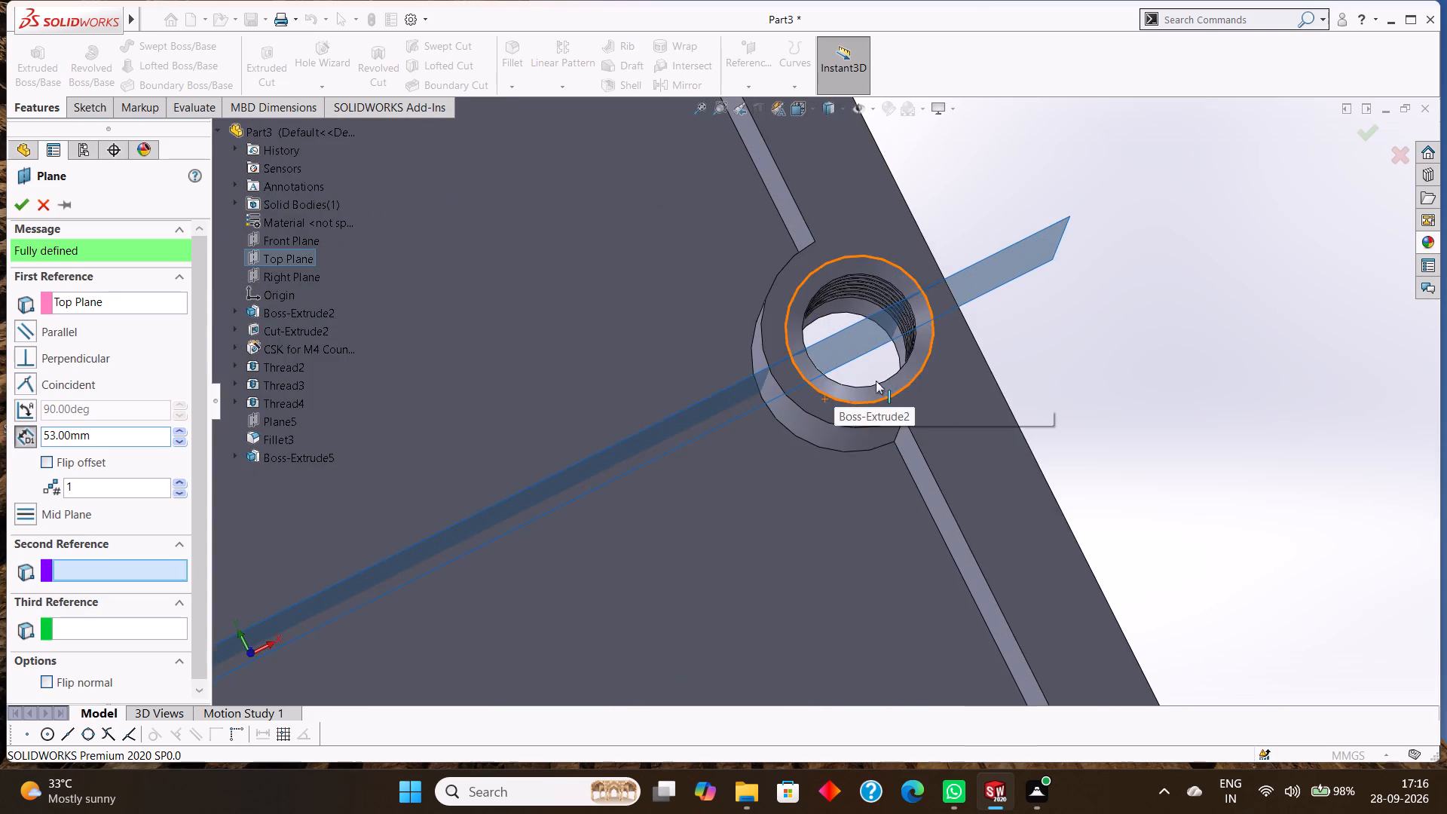
{"action": "scroll", "coordinate": [881, 378], "scroll_direction": "up", "scroll_amount": 4}
{"action": "scroll", "coordinate": [959, 389], "scroll_direction": "up", "scroll_amount": 7}
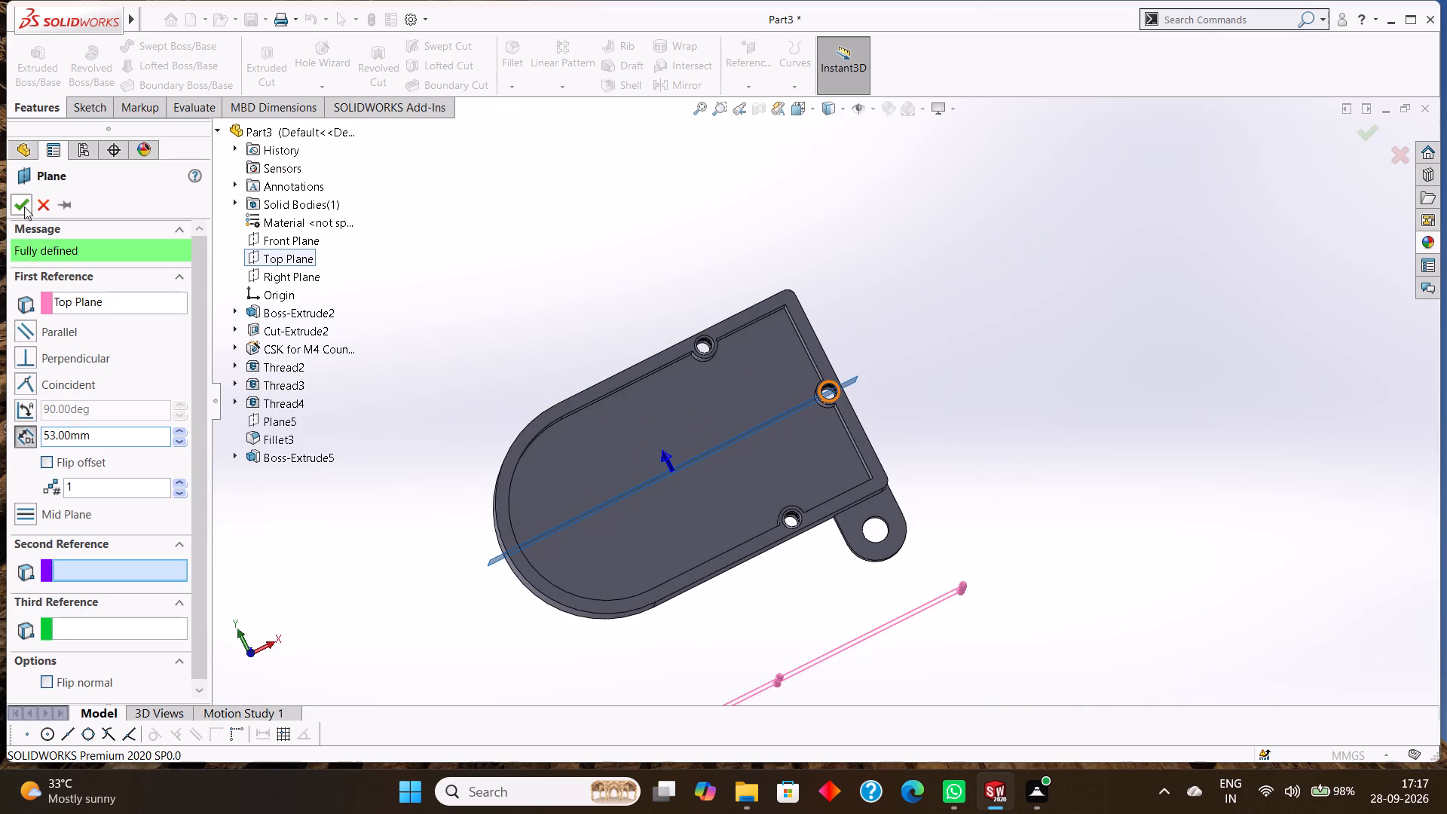
{"action": "left_click", "coordinate": [24, 206]}
Select the new offset plane and examine it square-on and against the enclosure's underside and lug.
{"action": "left_click", "coordinate": [971, 353]}
{"action": "scroll", "coordinate": [865, 390], "scroll_direction": "down", "scroll_amount": 5}
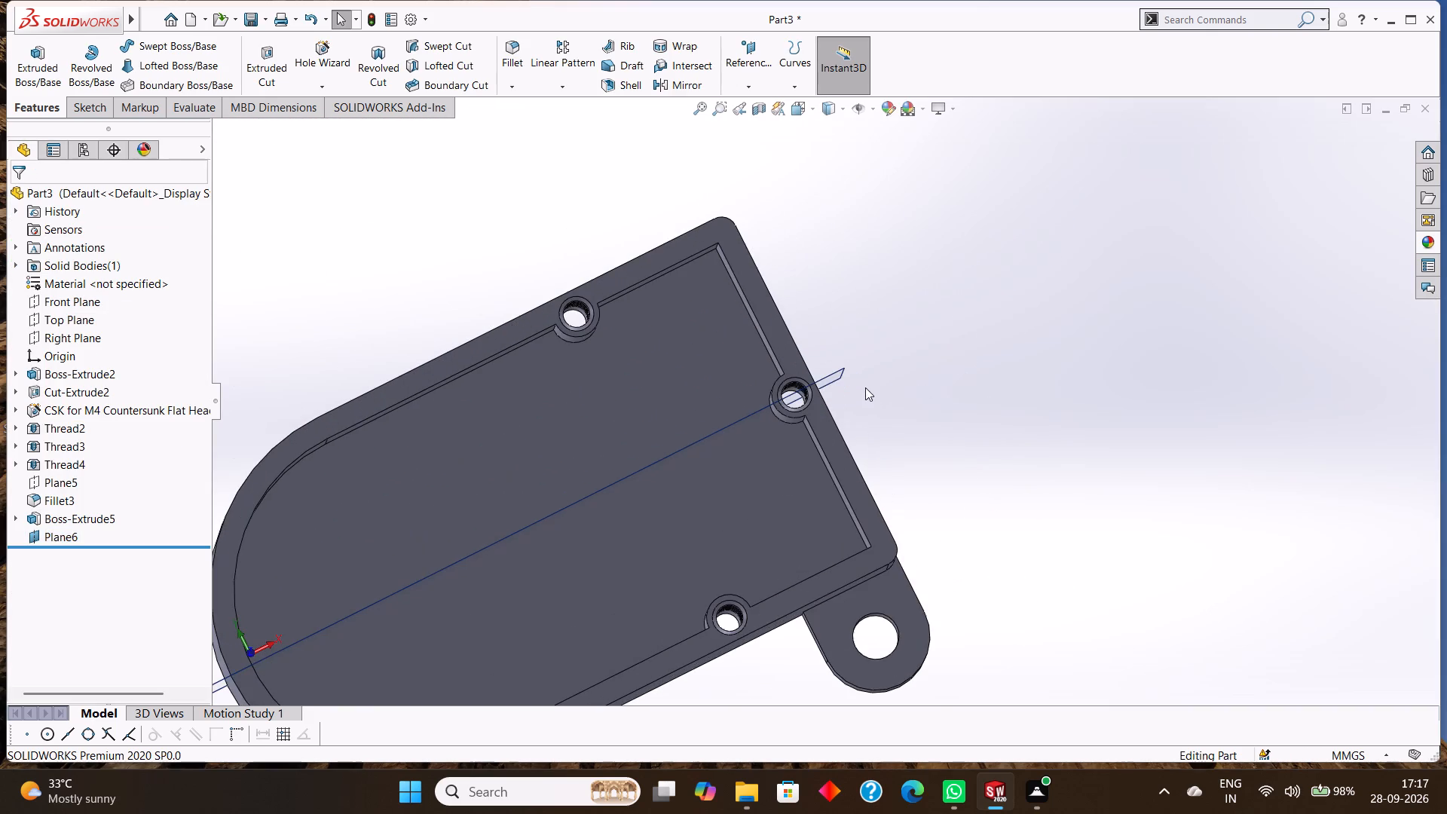
{"action": "left_click", "coordinate": [807, 368]}
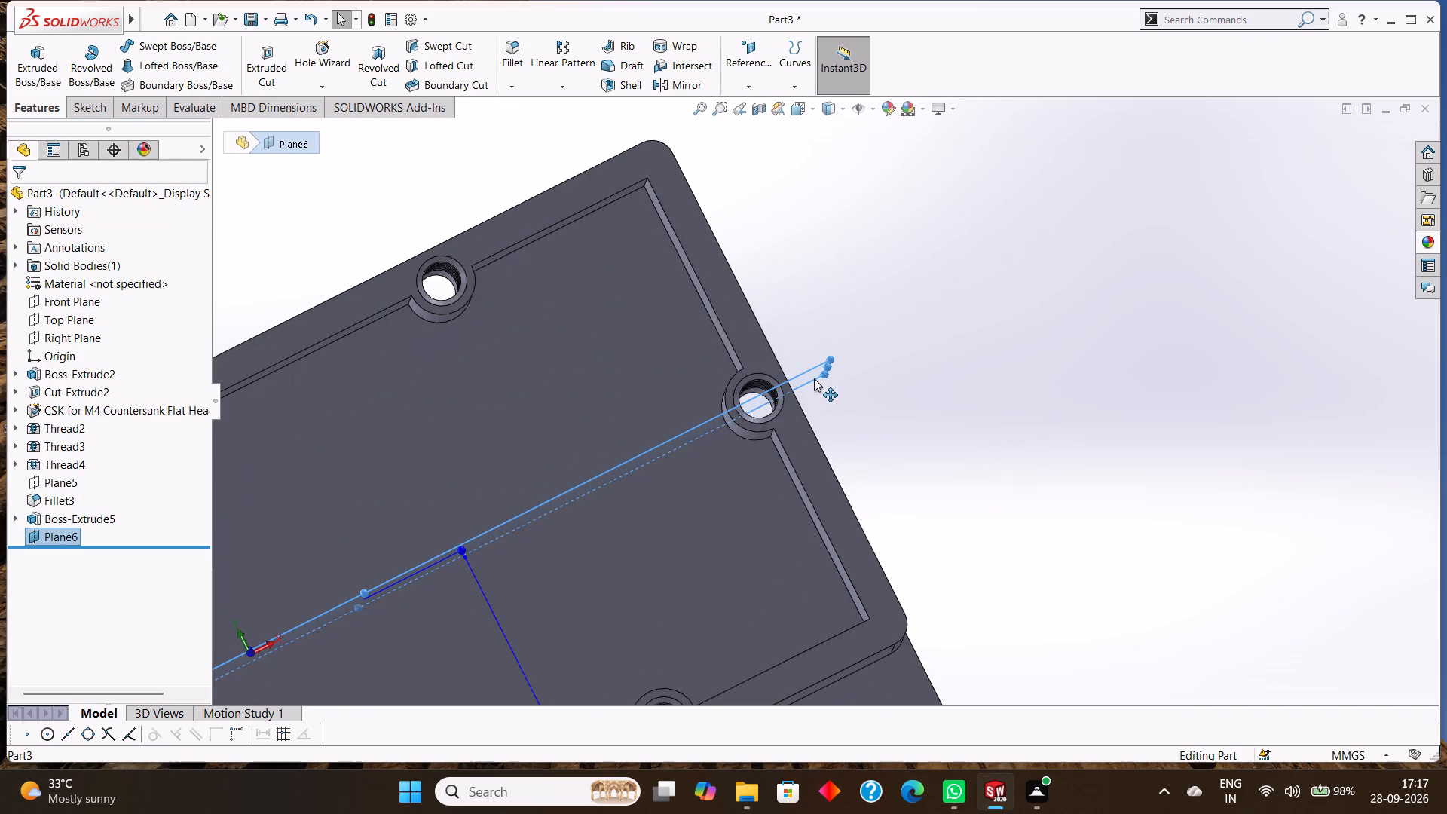
{"action": "key", "text": "ctrl+8"}
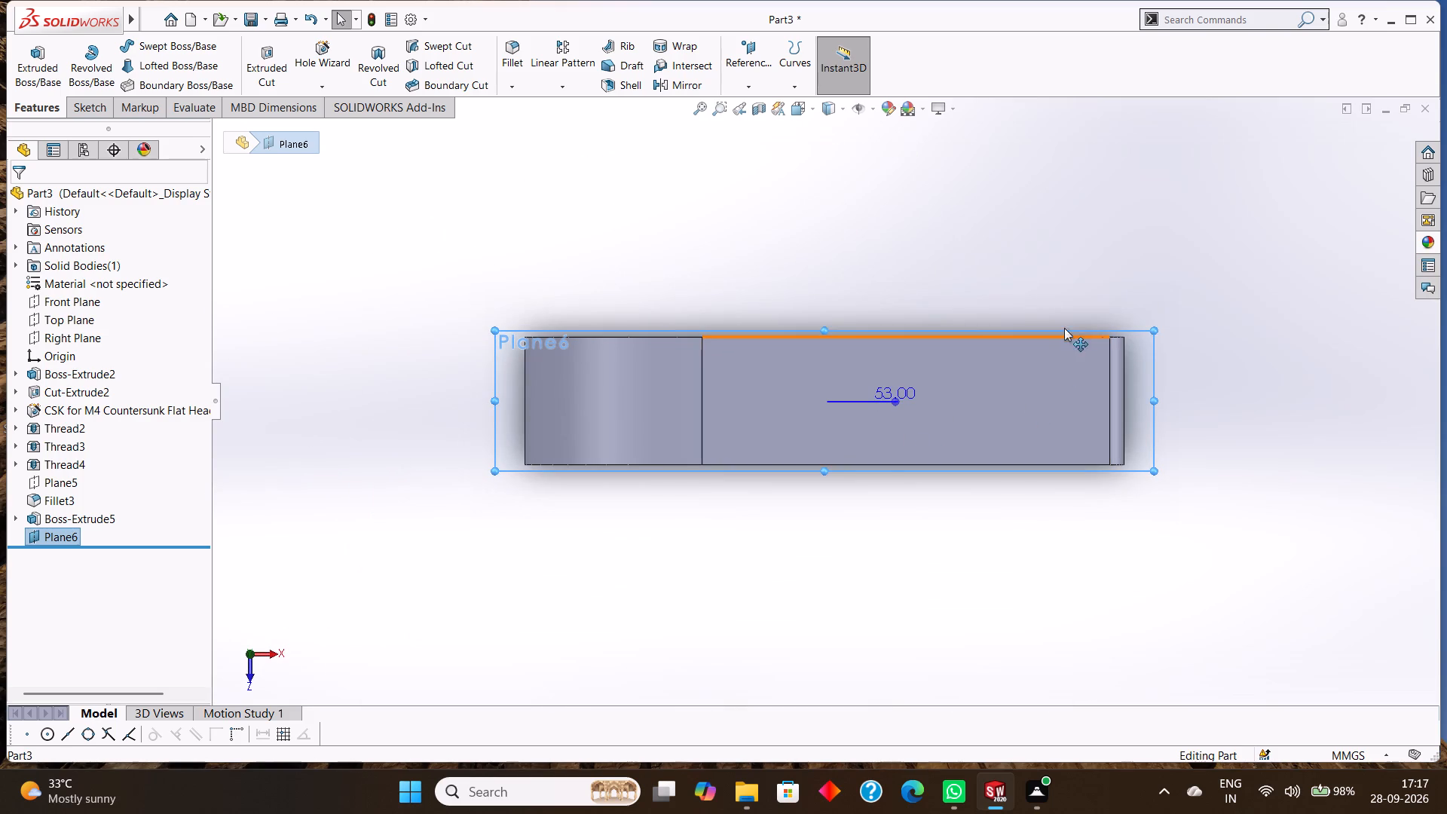
{"action": "left_click", "coordinate": [1131, 331]}
{"action": "key", "text": "ctrl+8"}
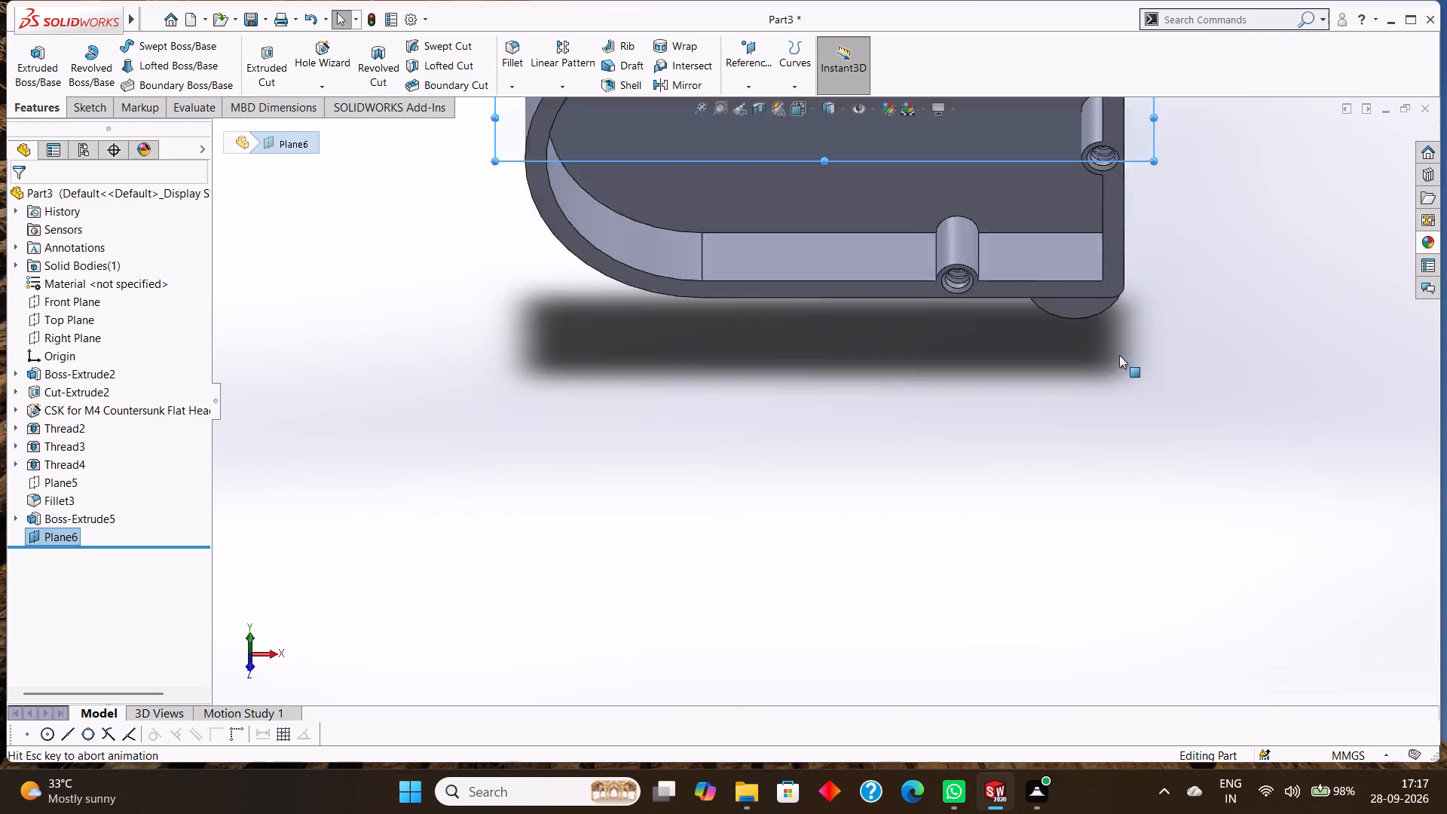
{"action": "middle_click_drag", "start_coordinate": [1225, 427], "coordinate": [1207, 166]}
{"action": "middle_click_drag", "start_coordinate": [1232, 256], "coordinate": [1241, 374]}
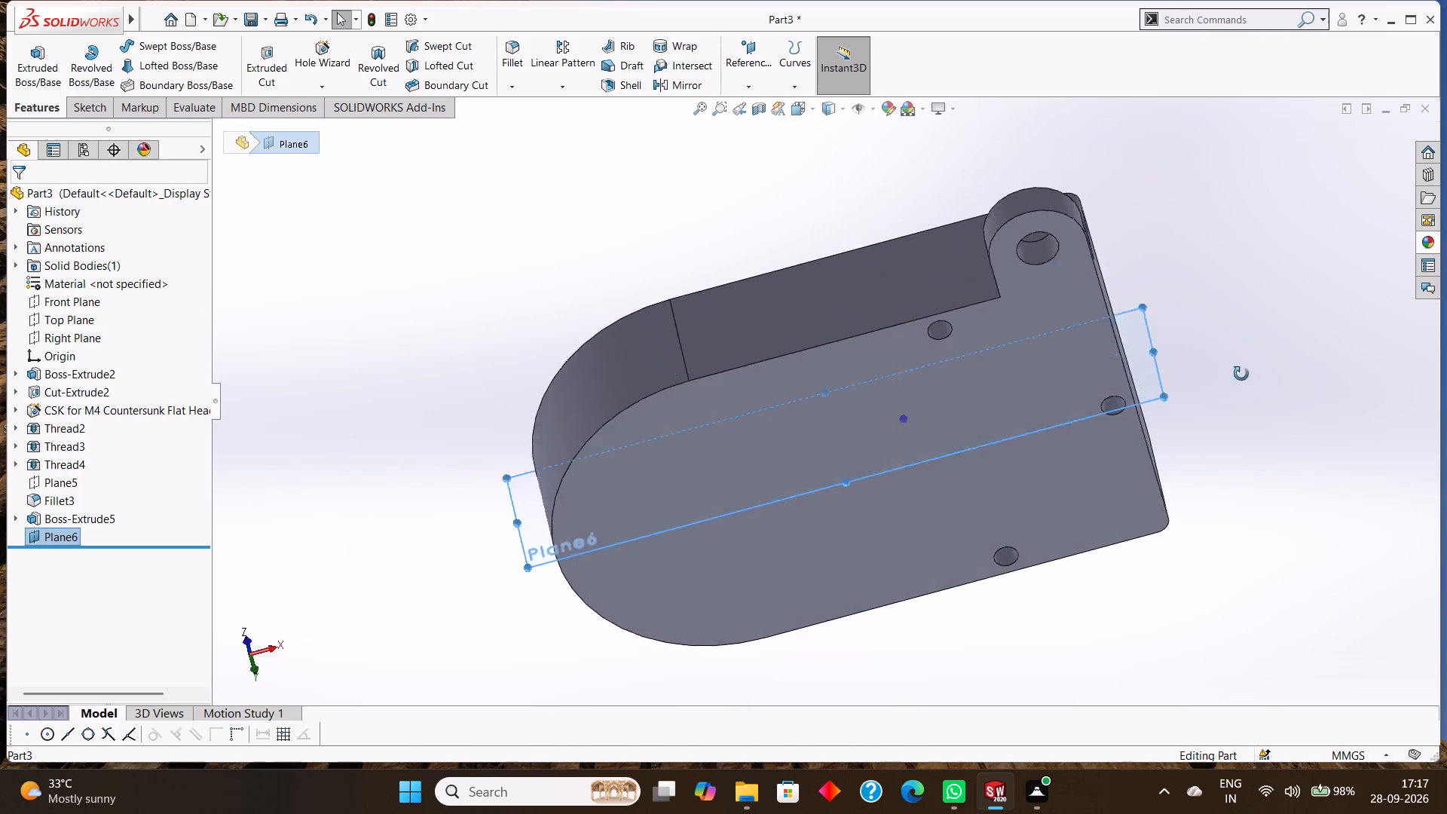
Mirror the external lug about the 53 mm offset plane to the enclosure's opposite side wall.
{"action": "middle_click_drag", "start_coordinate": [1241, 374], "coordinate": [1258, 560]}
{"action": "middle_click_drag", "start_coordinate": [1196, 277], "coordinate": [1216, 418]}
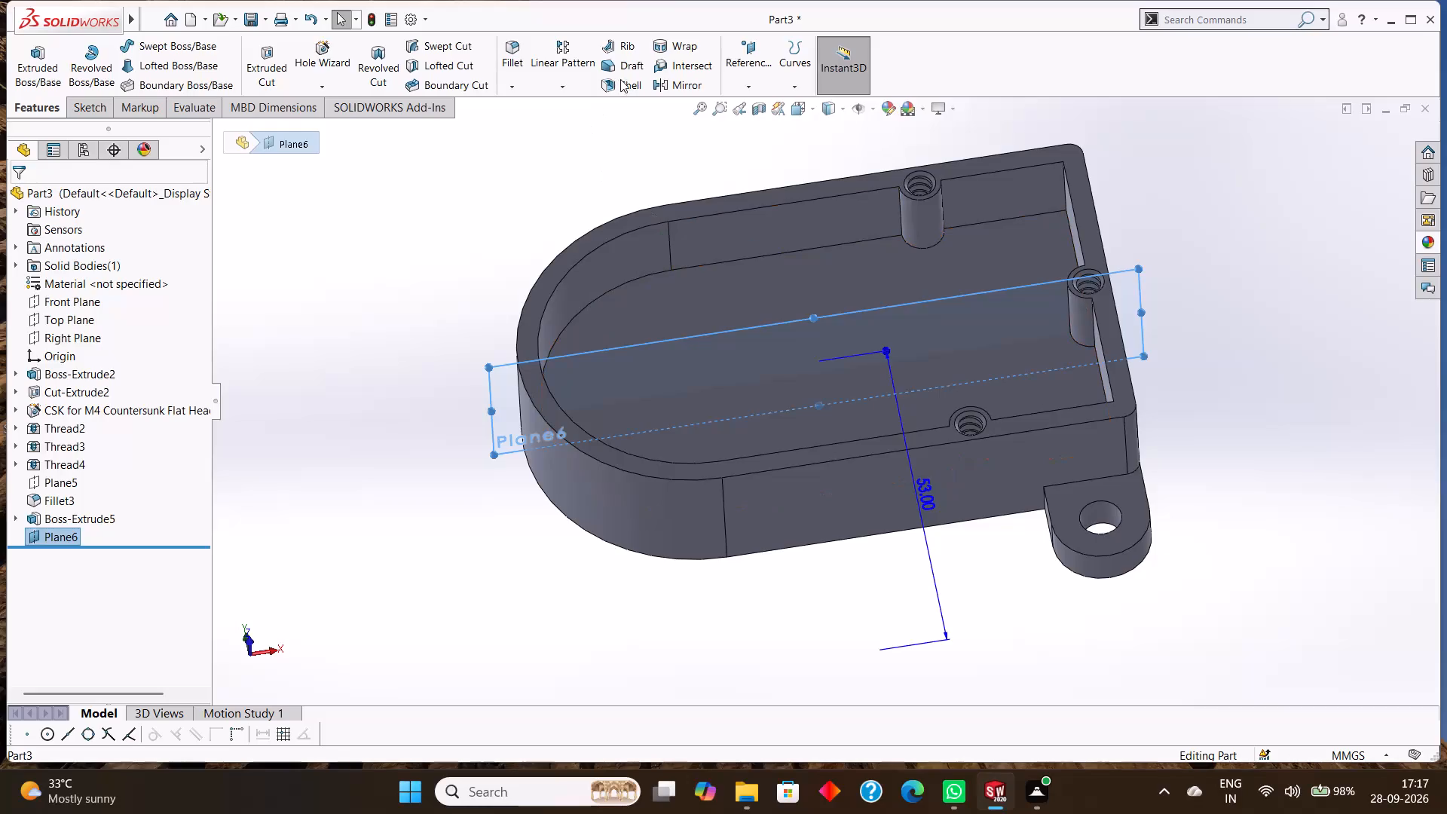
{"action": "left_click", "coordinate": [738, 81]}
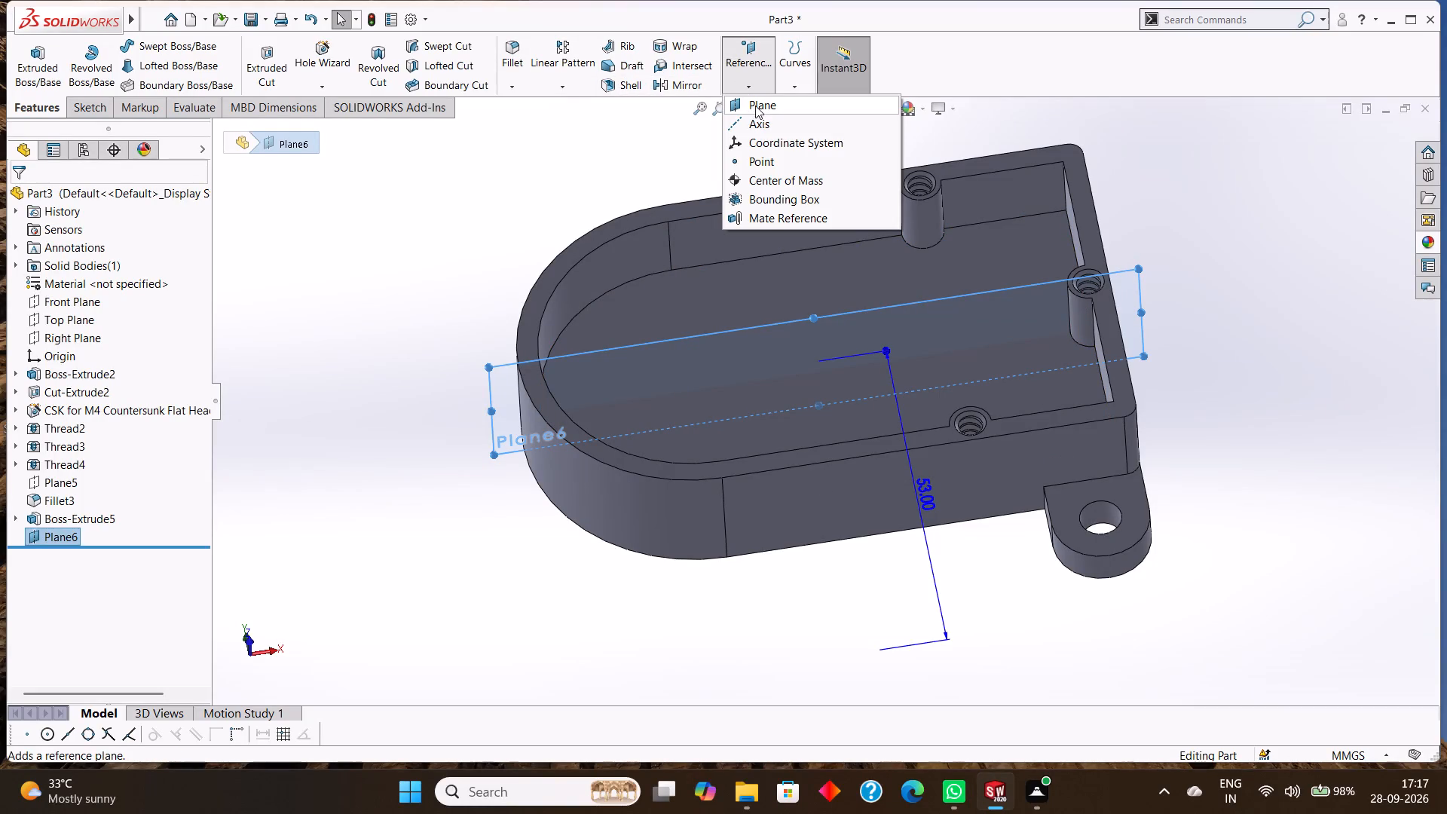
{"action": "left_click", "coordinate": [604, 133]}
{"action": "left_click", "coordinate": [563, 83]}
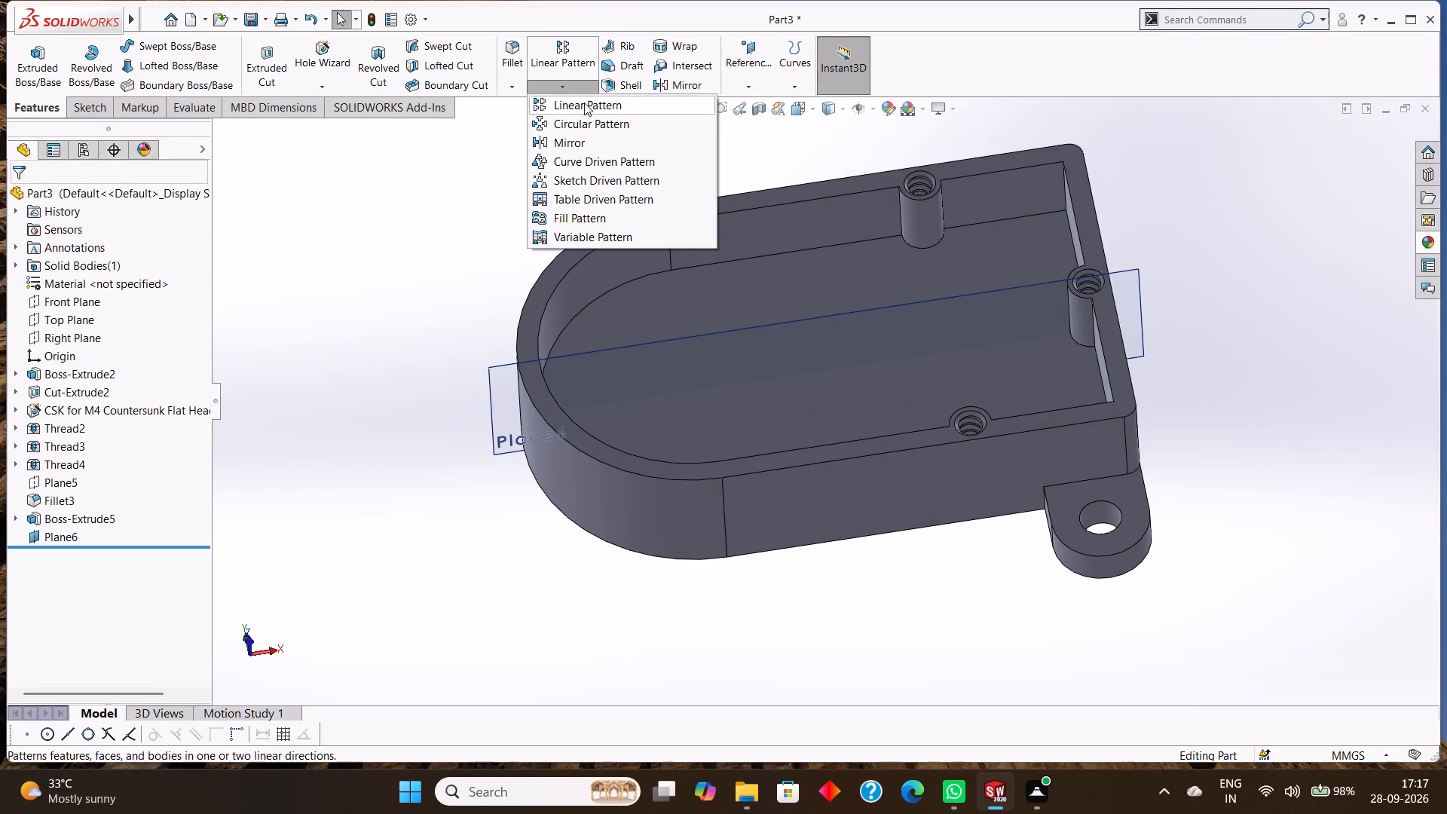
{"action": "left_click", "coordinate": [589, 140]}
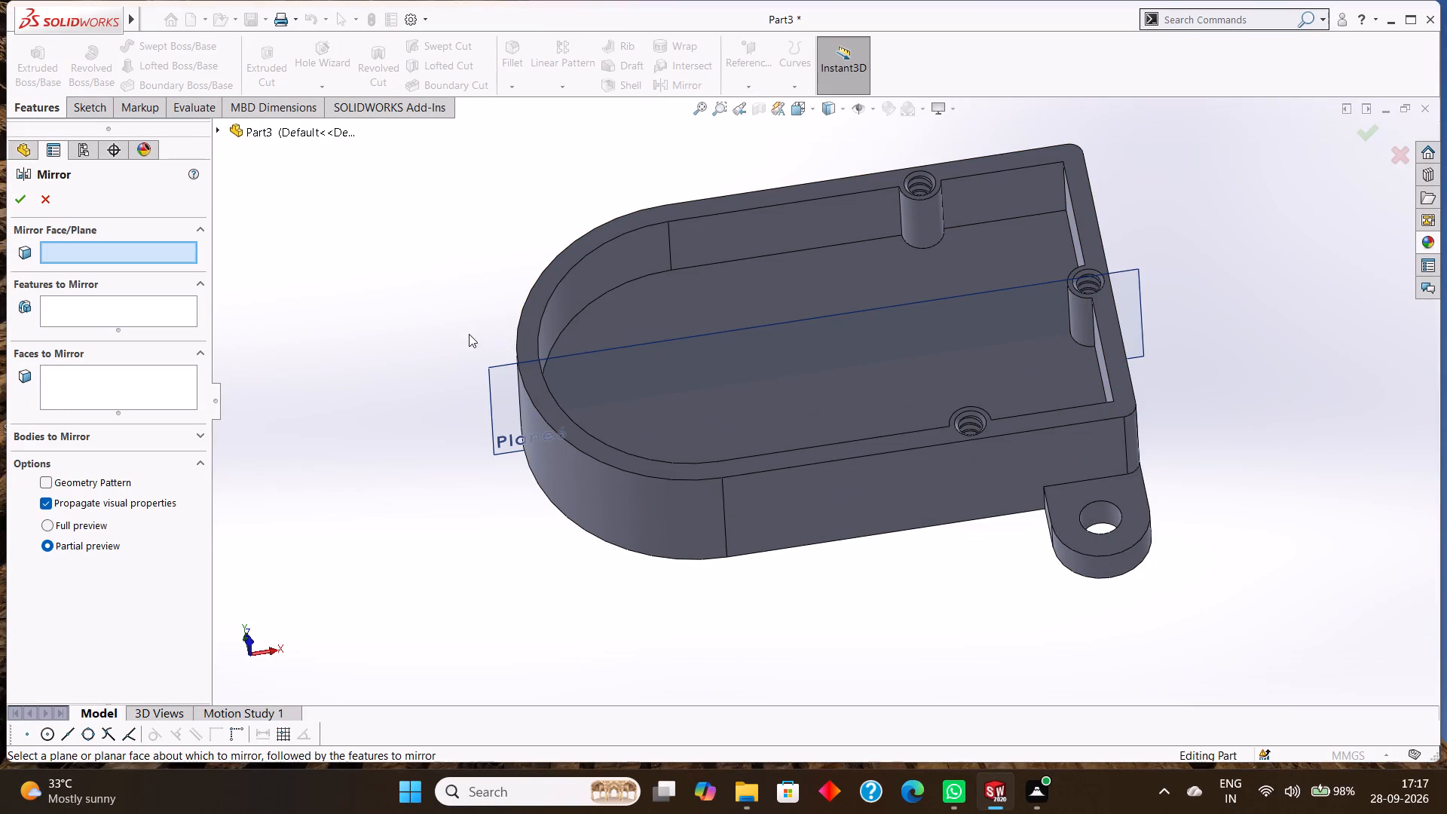
{"action": "left_click", "coordinate": [1130, 277]}
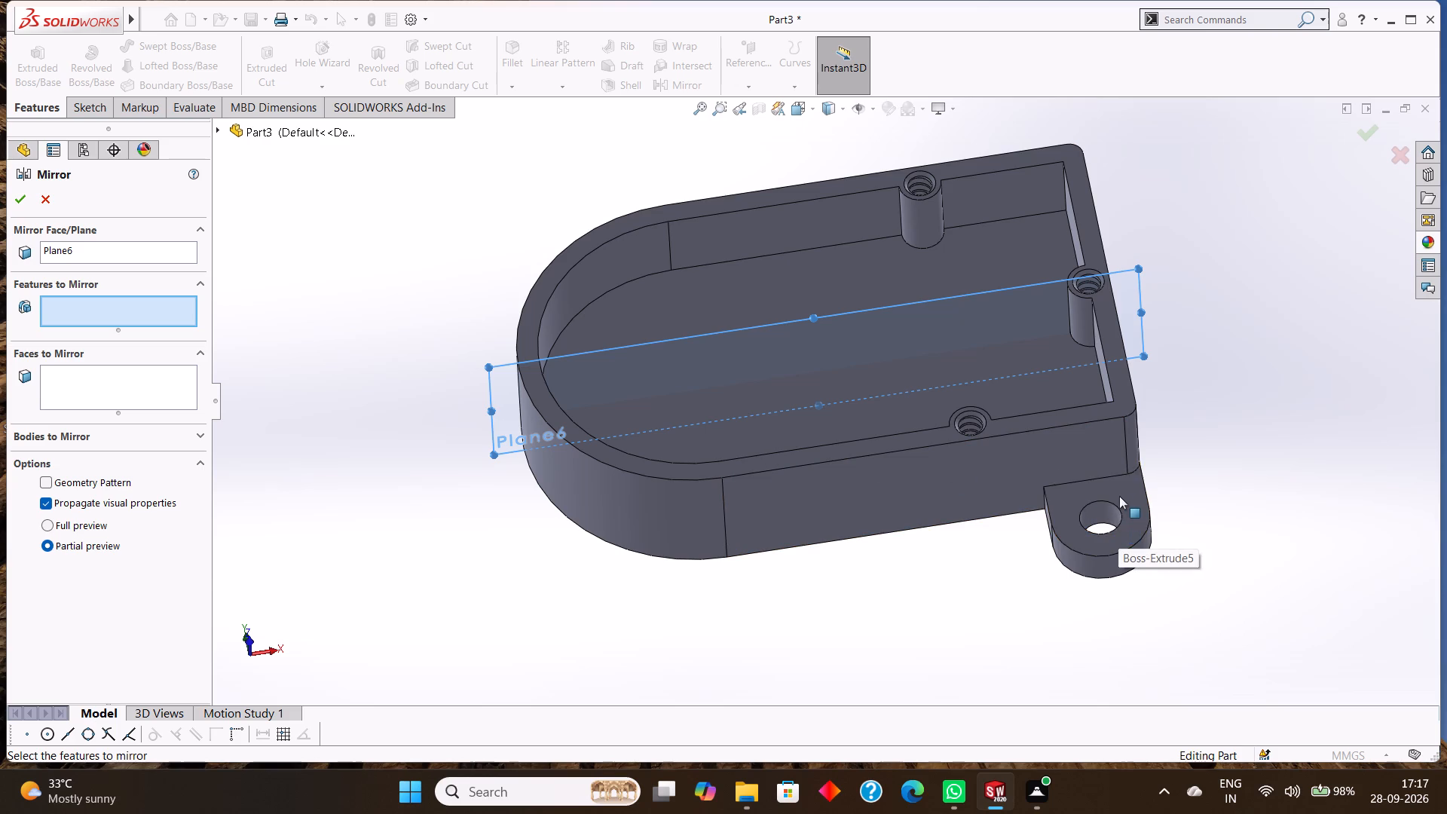
{"action": "scroll", "coordinate": [1121, 494], "scroll_direction": "down", "scroll_amount": 3}
{"action": "left_click", "coordinate": [1078, 473]}
{"action": "scroll", "coordinate": [1081, 488], "scroll_direction": "up", "scroll_amount": 2}
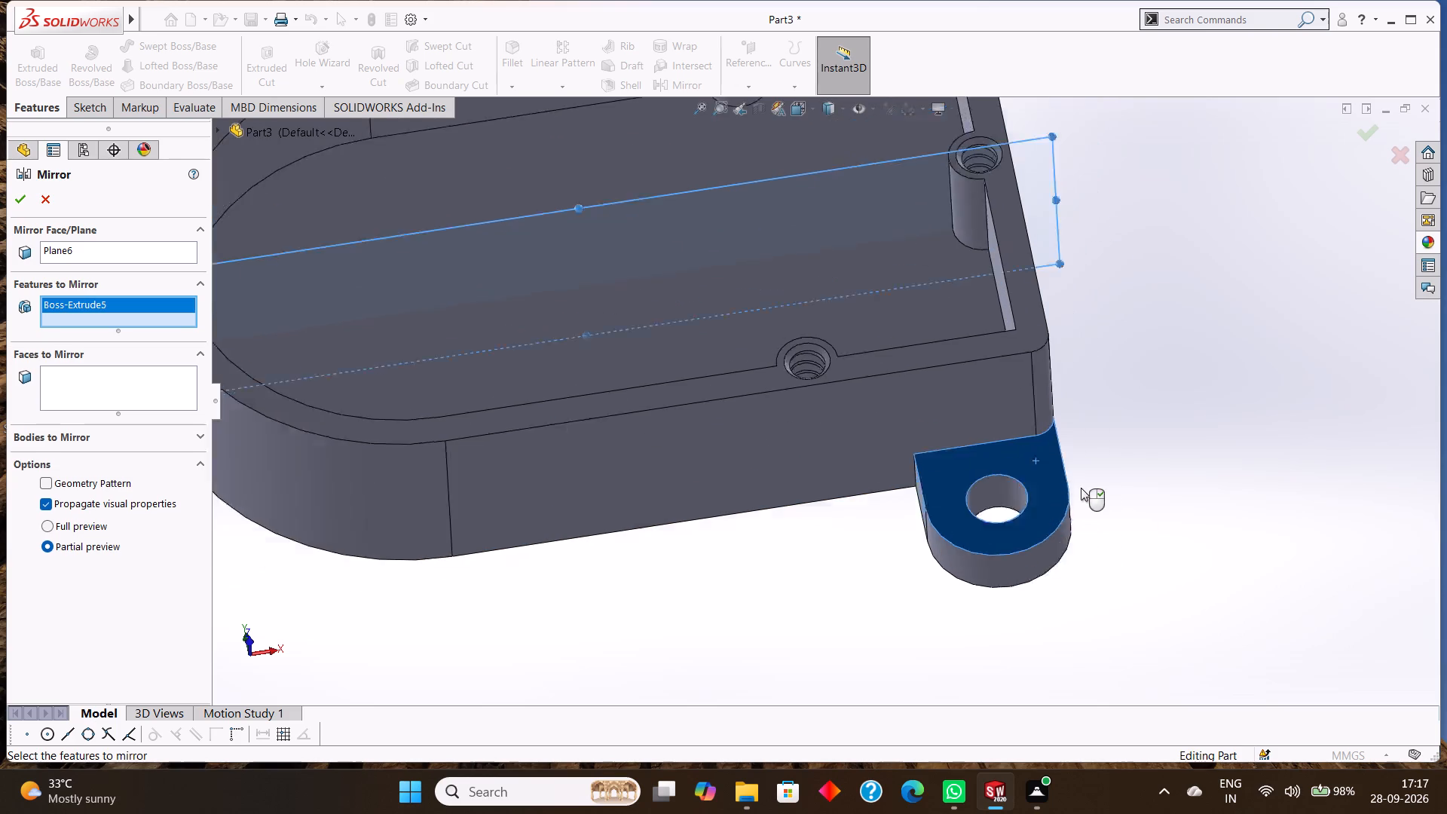
{"action": "scroll", "coordinate": [1081, 488], "scroll_direction": "up", "scroll_amount": 2}
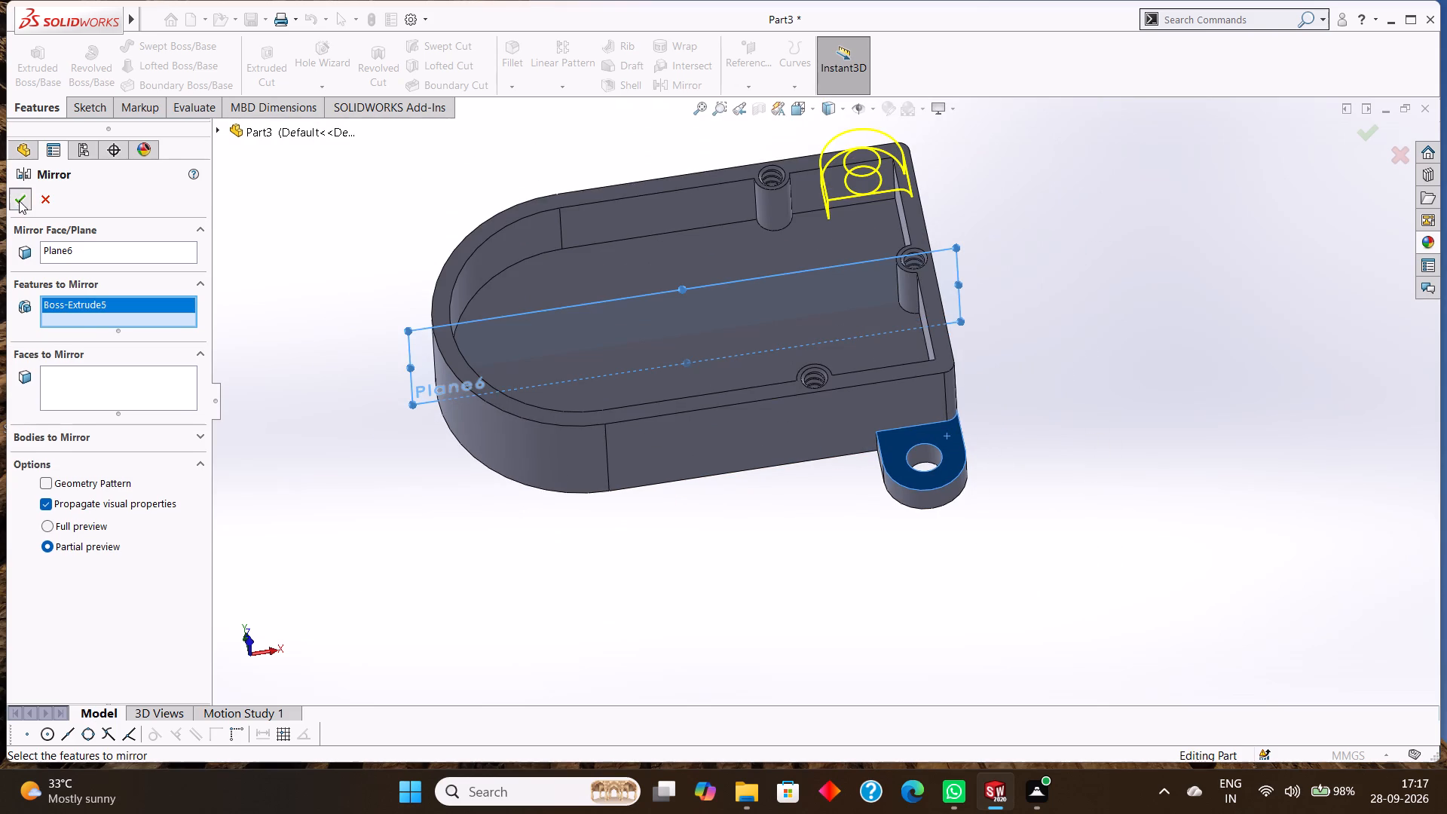
{"action": "left_click", "coordinate": [19, 200]}
Hide the offset plane running through the middle of the enclosure.
{"action": "middle_click_drag", "start_coordinate": [1014, 209], "coordinate": [1023, 371]}
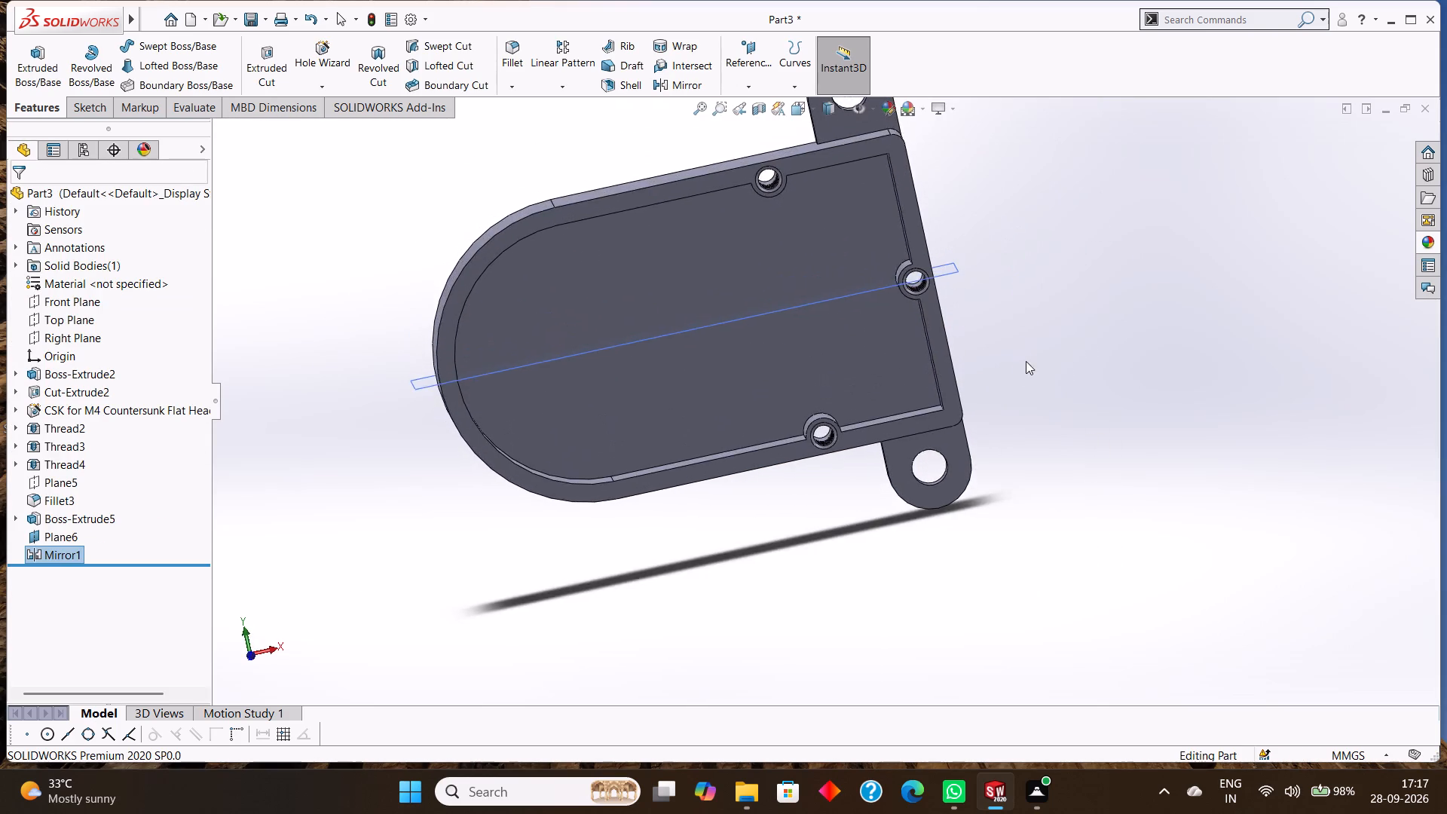
{"action": "scroll", "coordinate": [1027, 353], "scroll_direction": "up", "scroll_amount": 3}
{"action": "scroll", "coordinate": [932, 332], "scroll_direction": "down", "scroll_amount": 2}
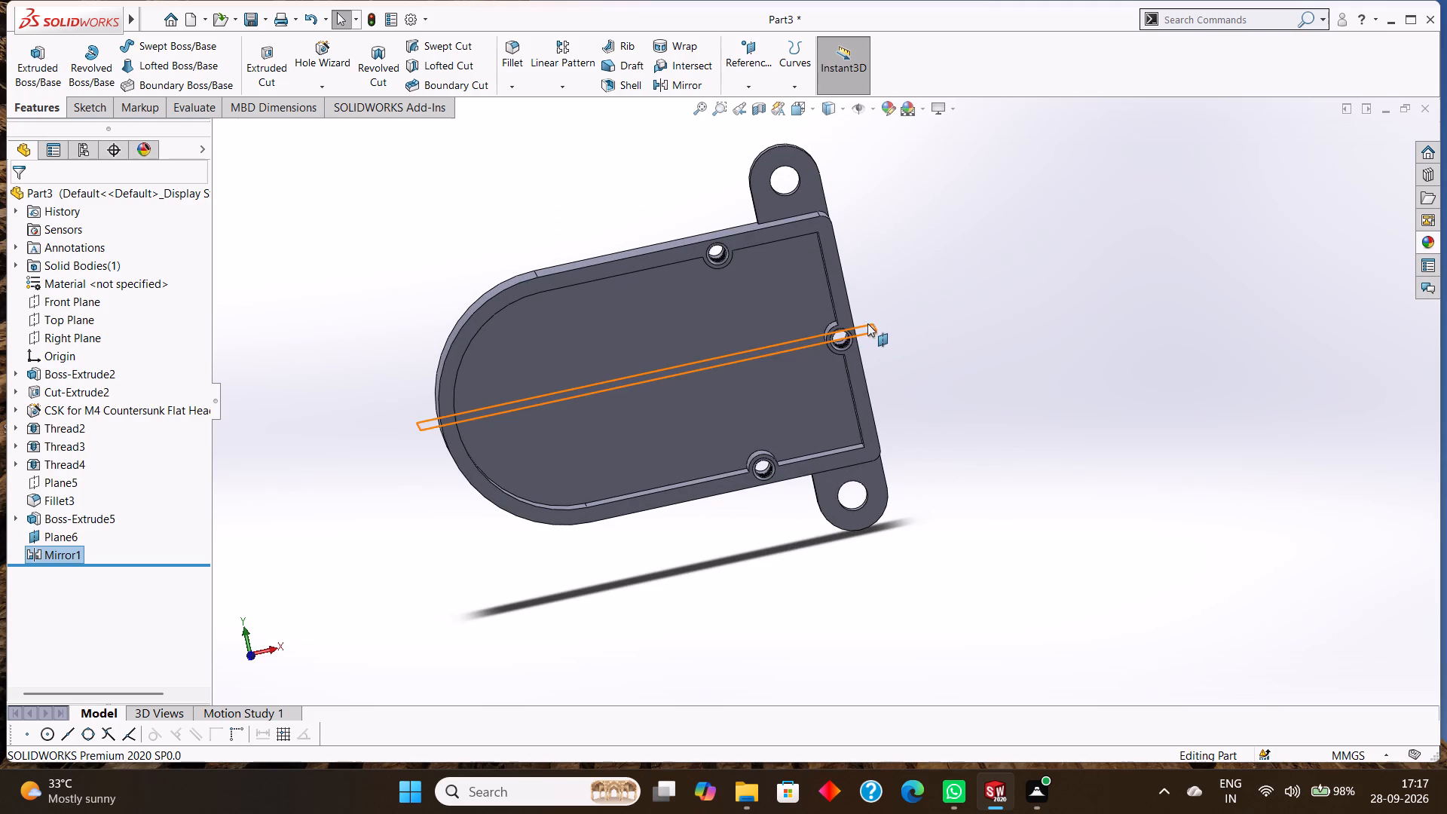
{"action": "right_click", "coordinate": [867, 325]}
{"action": "left_click", "coordinate": [918, 303]}
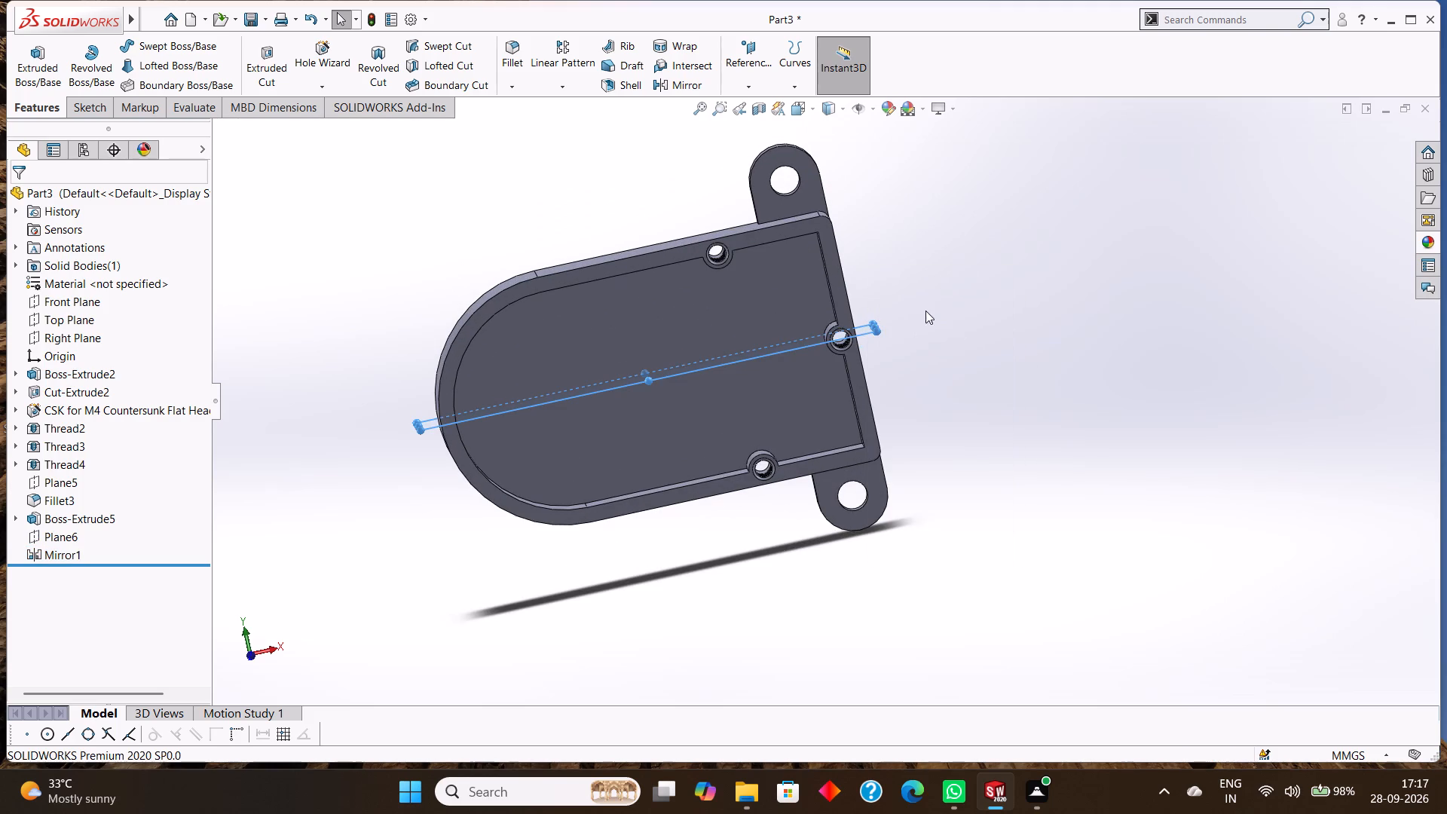
Start a new sketch on the enclosure's top rim face, viewed square-on.
{"action": "scroll", "coordinate": [965, 326], "scroll_direction": "up", "scroll_amount": 2}
{"action": "middle_click_drag", "start_coordinate": [986, 388], "coordinate": [976, 251]}
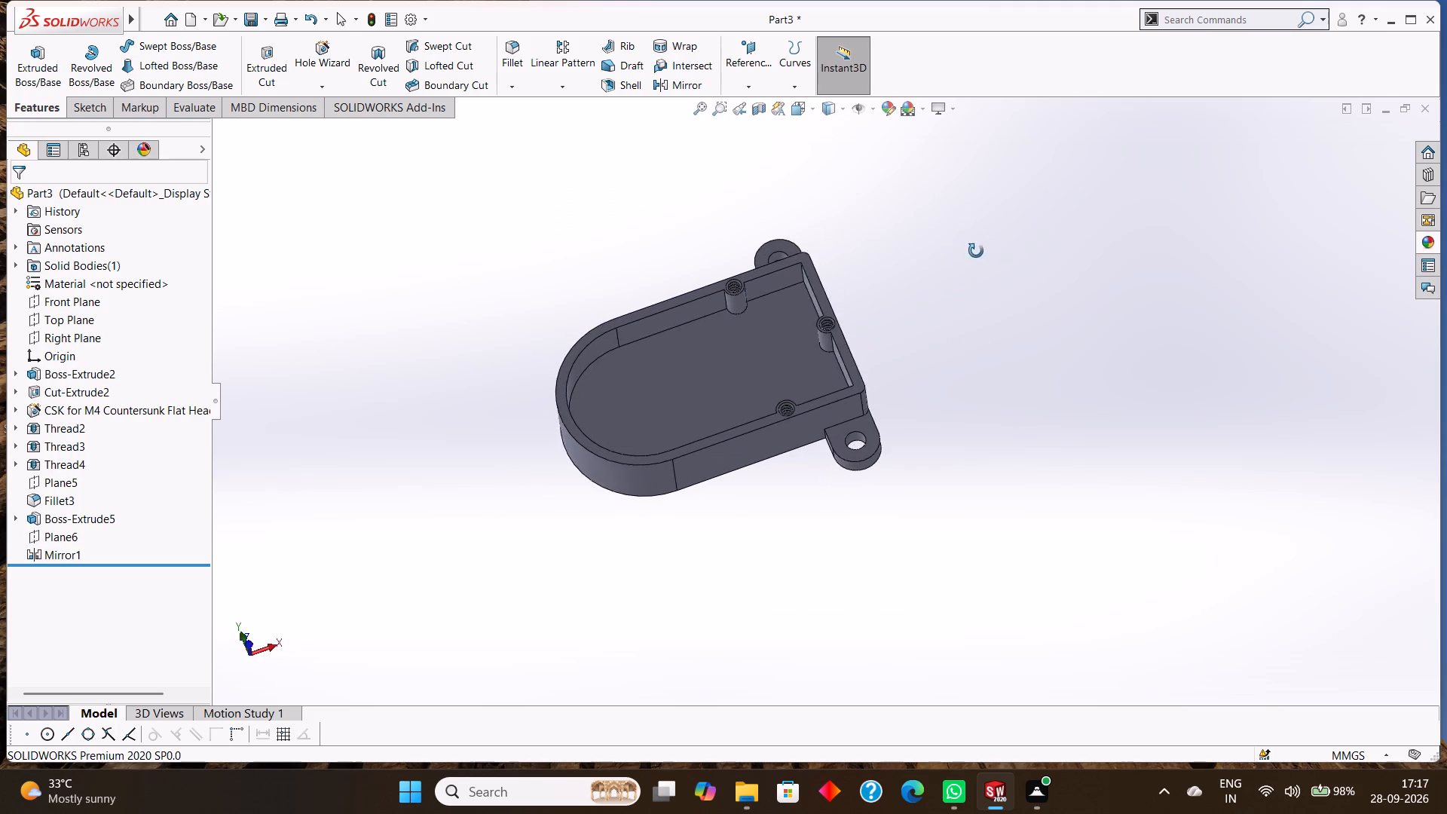
{"action": "middle_click_drag", "start_coordinate": [976, 251], "coordinate": [965, 251]}
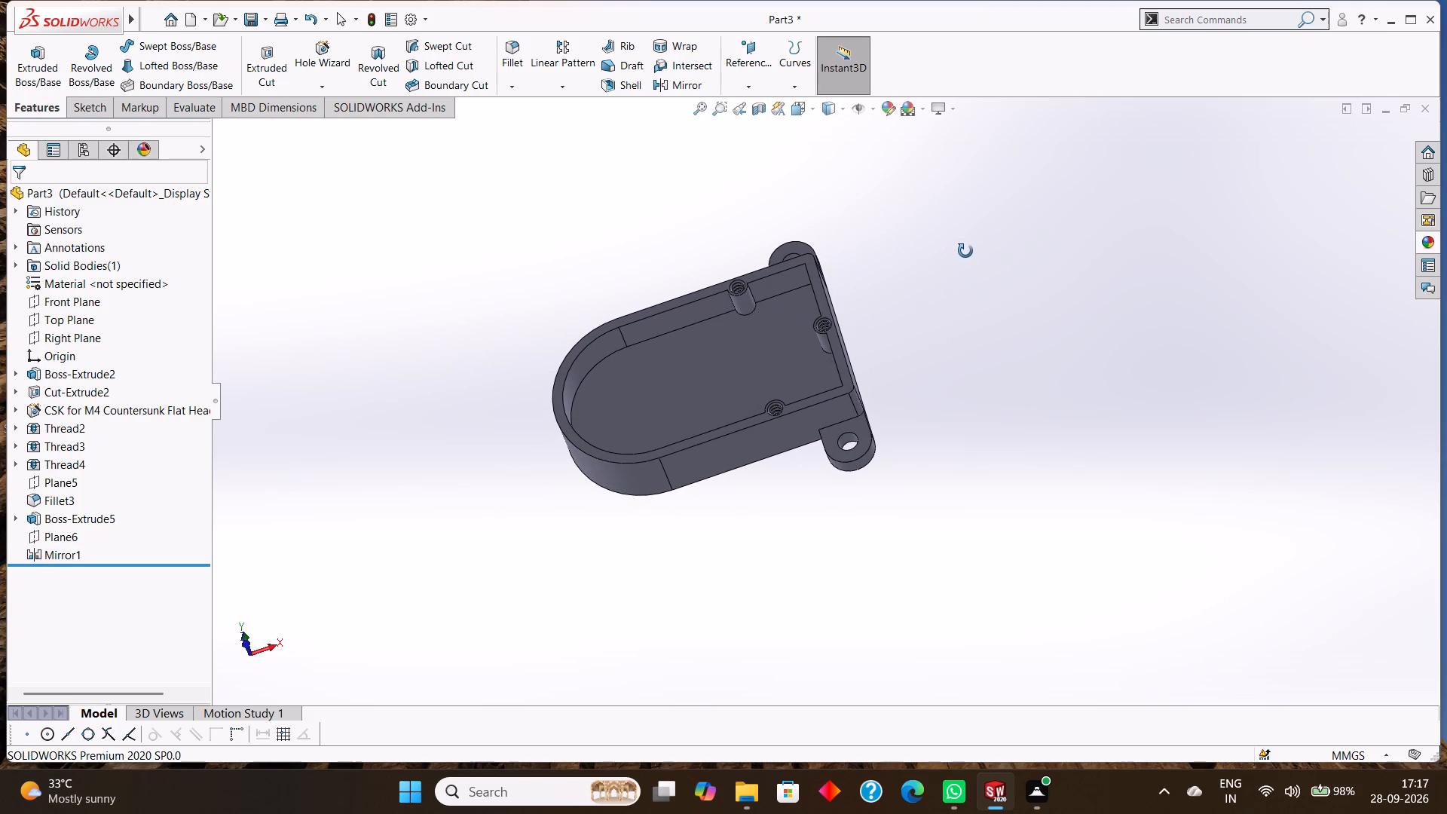
{"action": "middle_click_drag", "start_coordinate": [965, 251], "coordinate": [967, 257]}
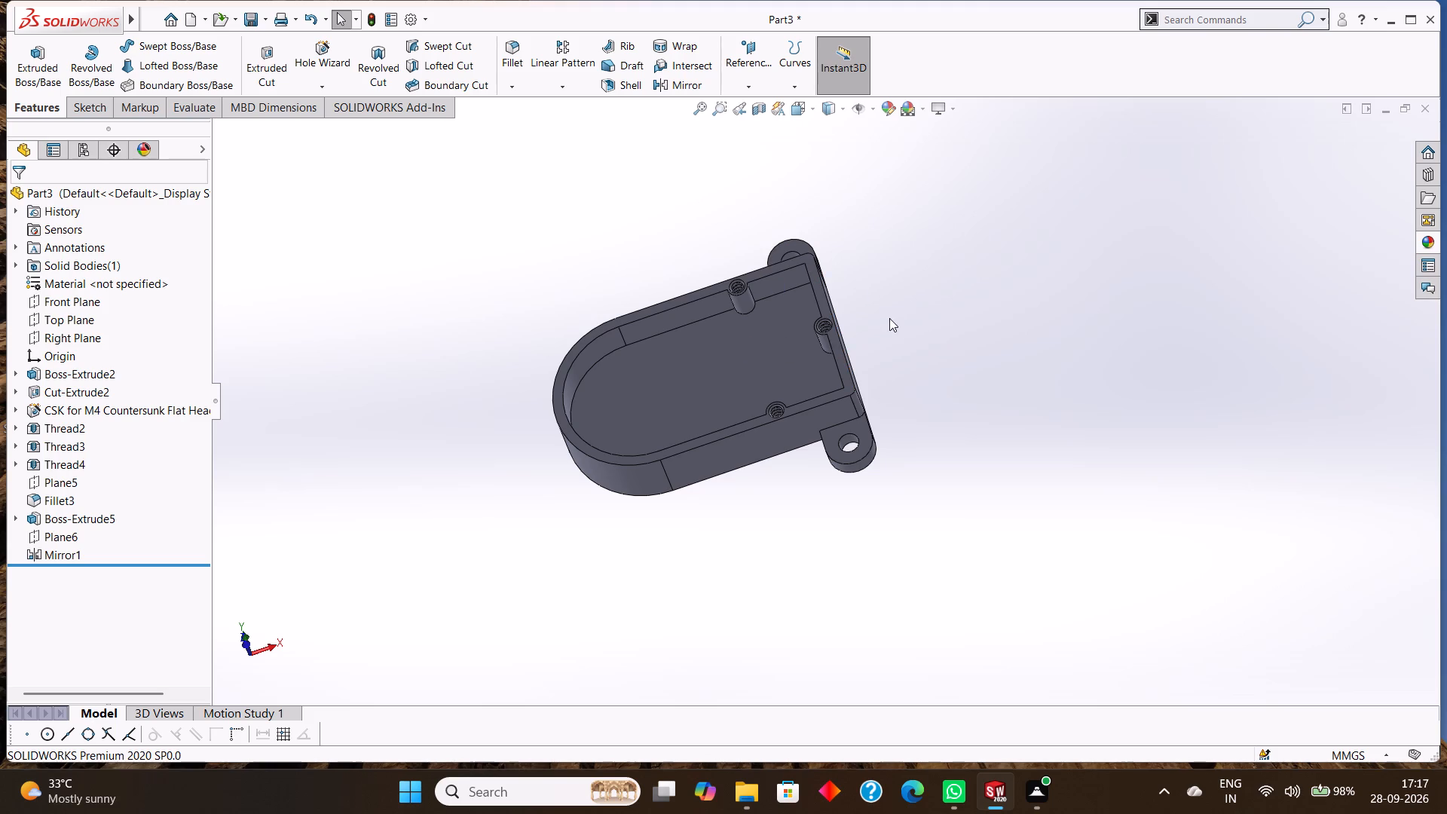
{"action": "middle_click_drag", "start_coordinate": [919, 312], "coordinate": [919, 353]}
{"action": "scroll", "coordinate": [628, 368], "scroll_direction": "down", "scroll_amount": 1}
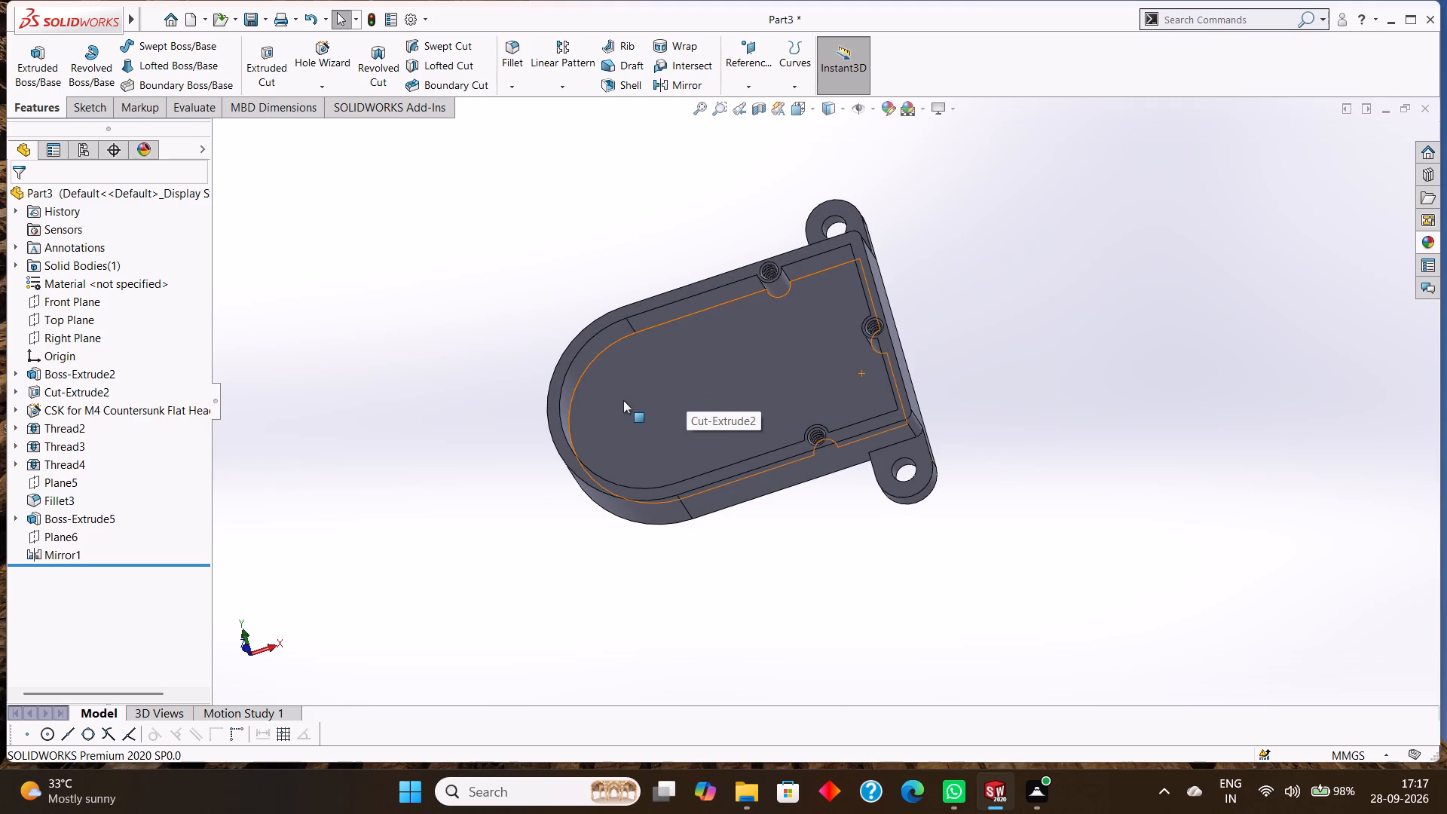
{"action": "left_click", "coordinate": [555, 412]}
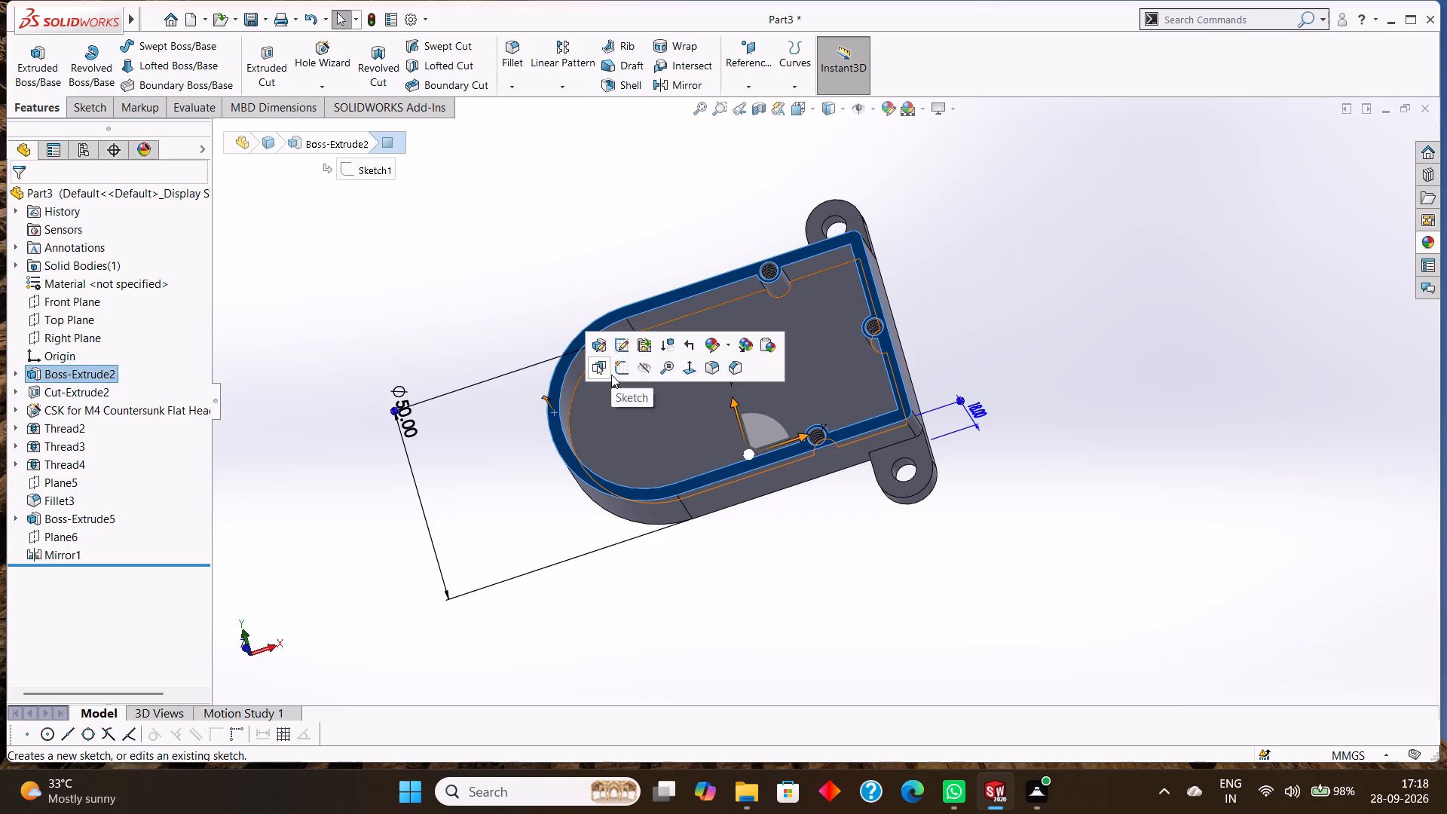
{"action": "left_click", "coordinate": [617, 369]}
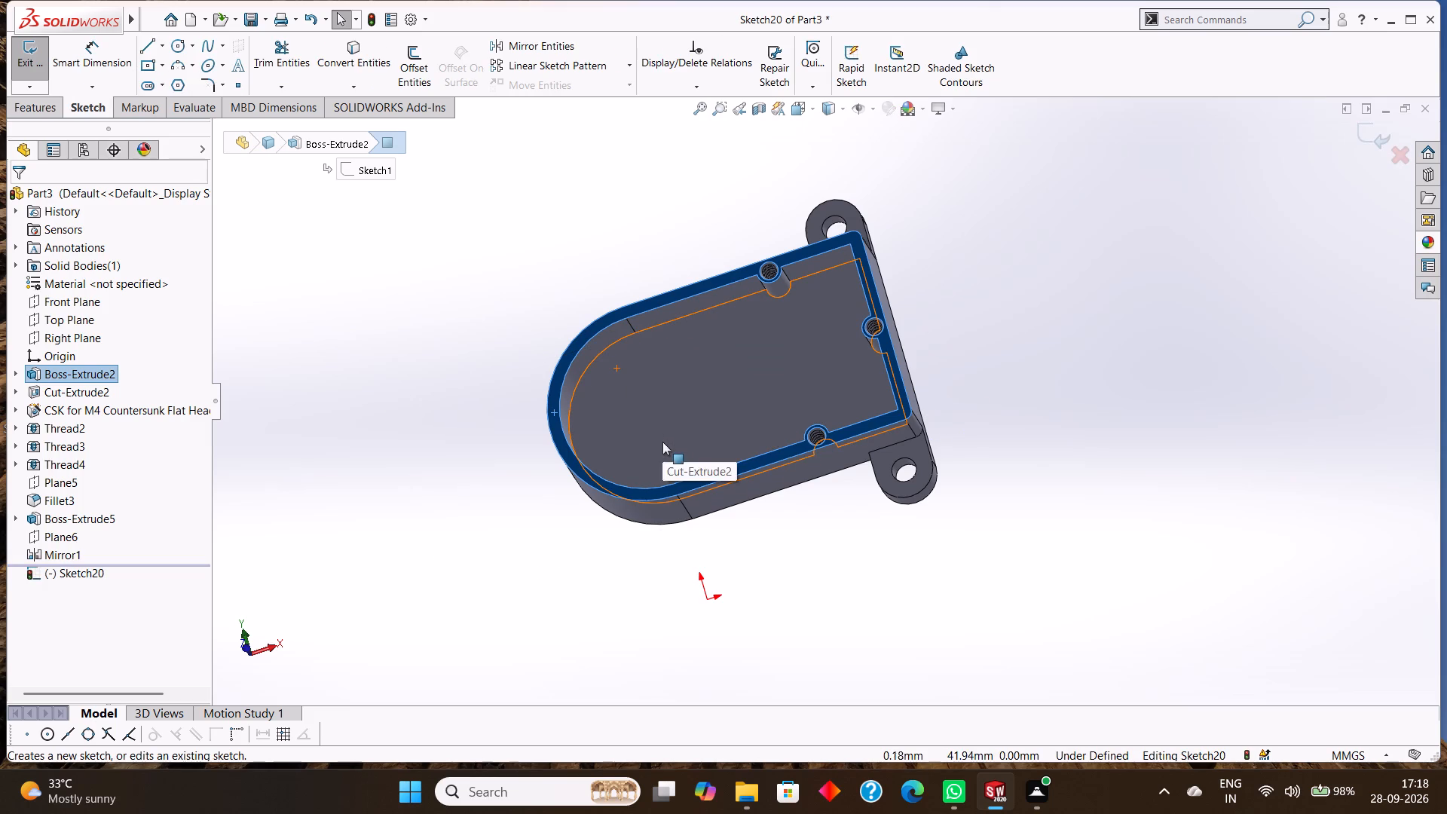
{"action": "key", "text": "ctrl+8"}
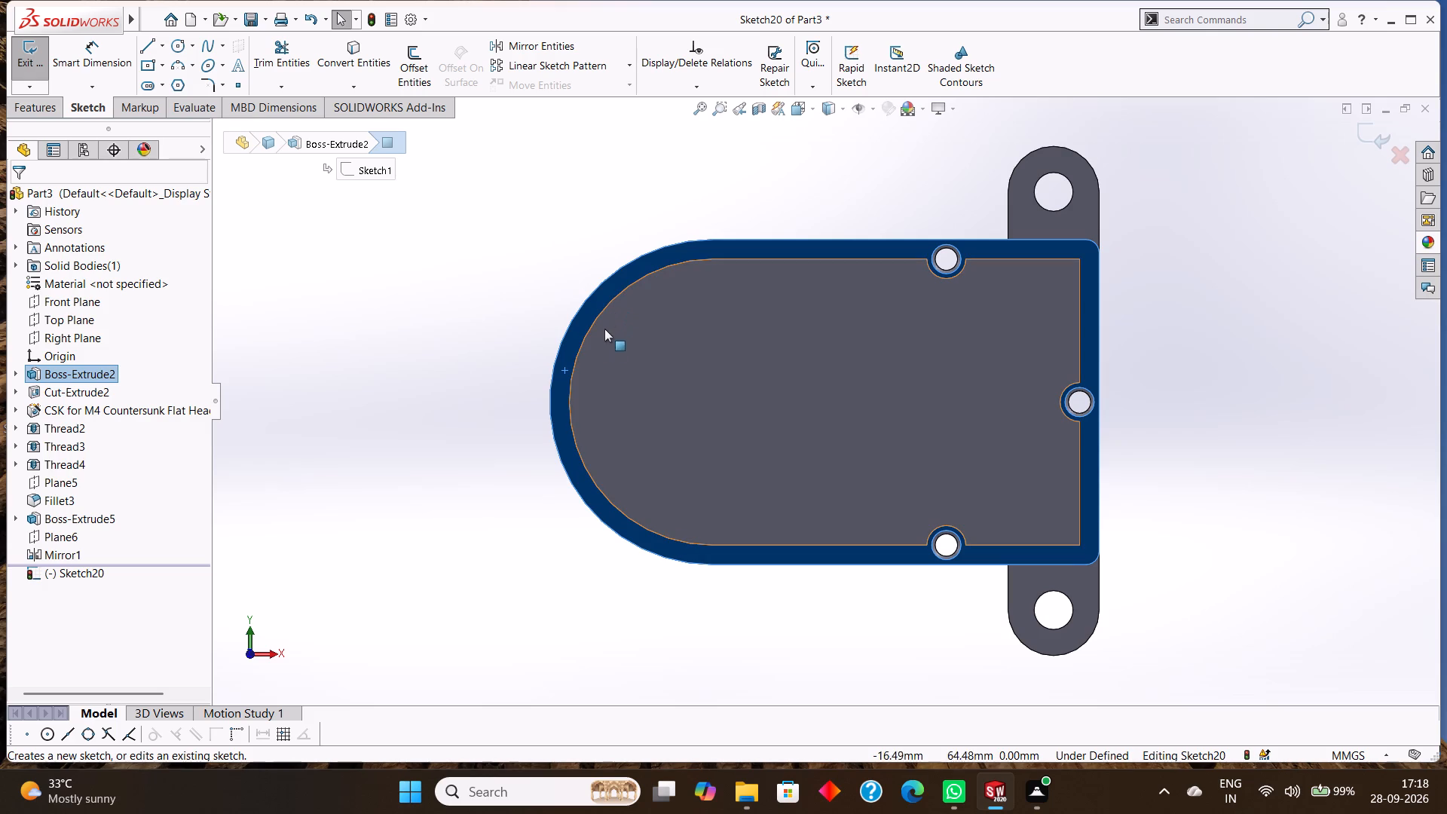
{"action": "middle_click_drag", "start_coordinate": [670, 415], "coordinate": [676, 310]}
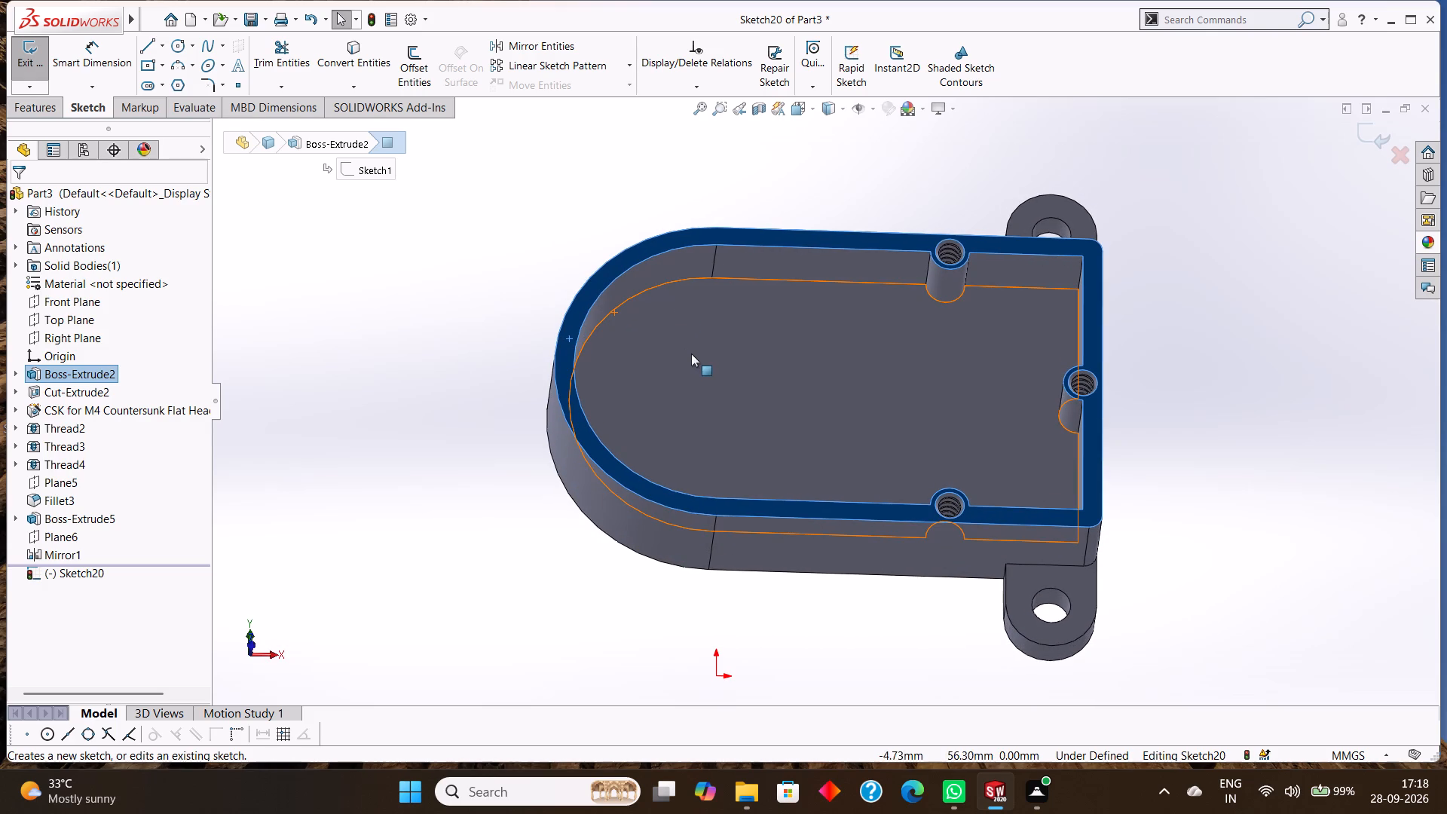
{"action": "key", "text": "Escape"}
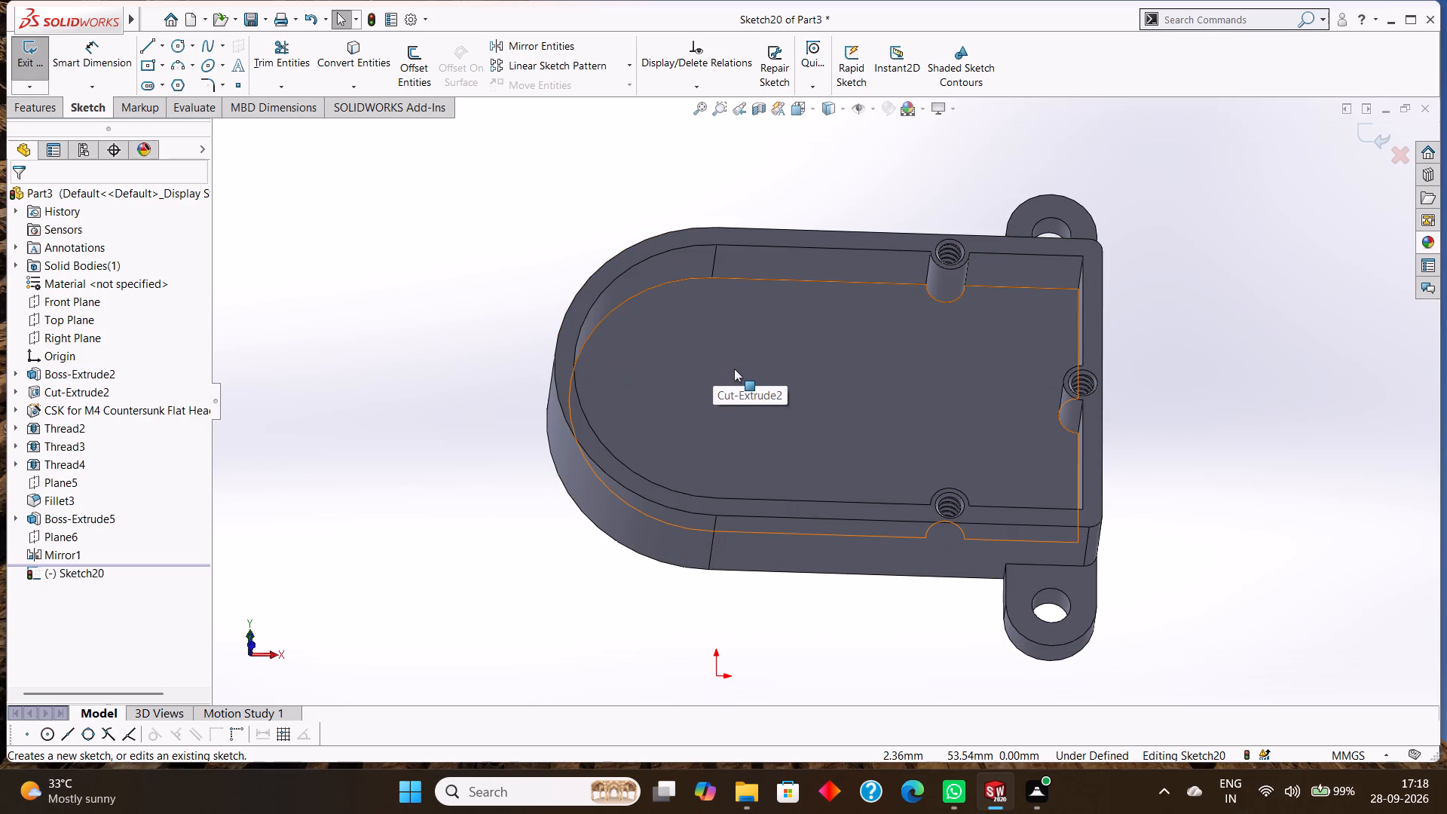
{"action": "key", "text": "Escape"}
{"action": "right_click", "coordinate": [561, 352]}
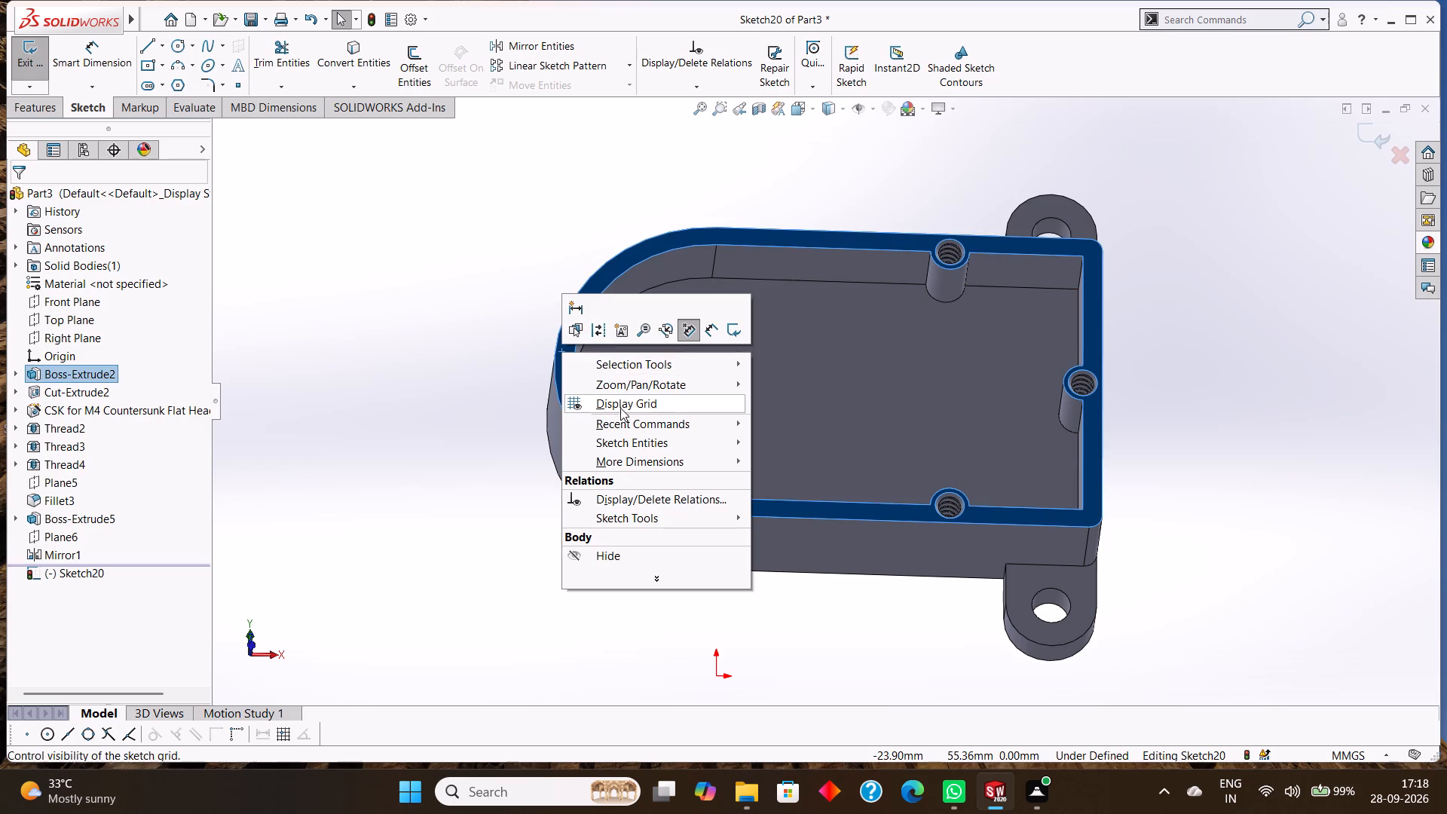
{"action": "key", "text": "Escape"}
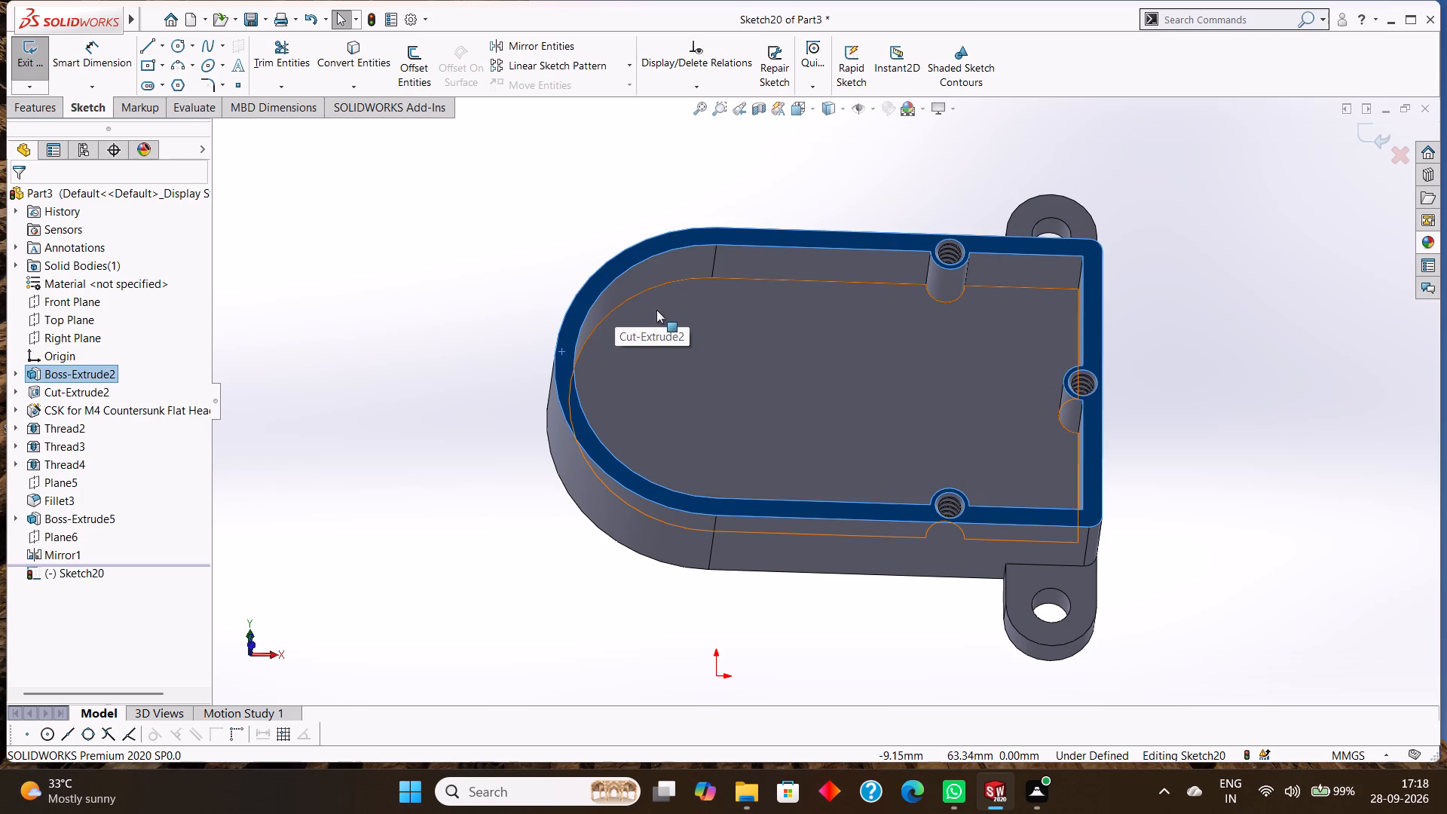
{"action": "key", "text": "ctrl+8"}
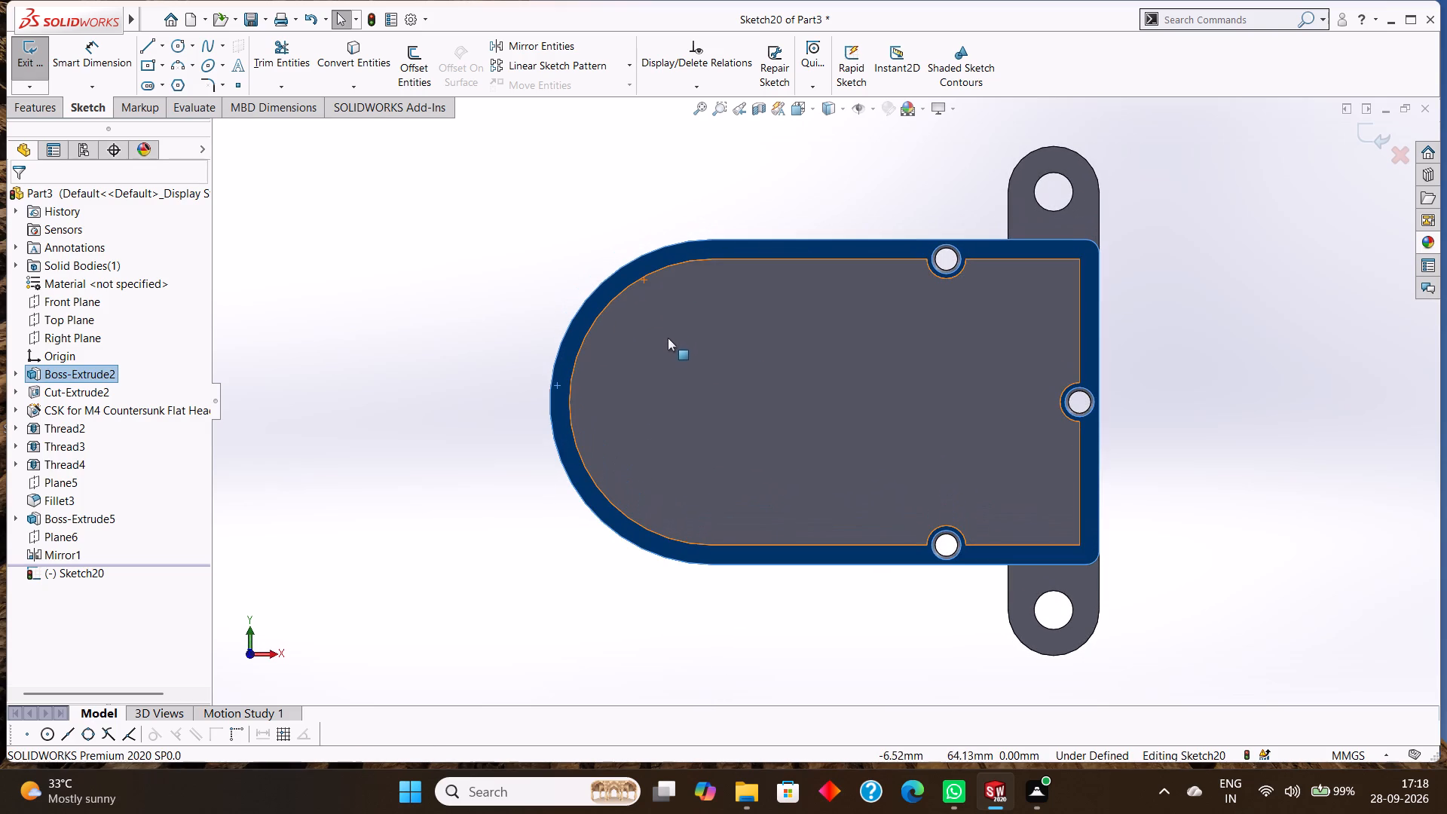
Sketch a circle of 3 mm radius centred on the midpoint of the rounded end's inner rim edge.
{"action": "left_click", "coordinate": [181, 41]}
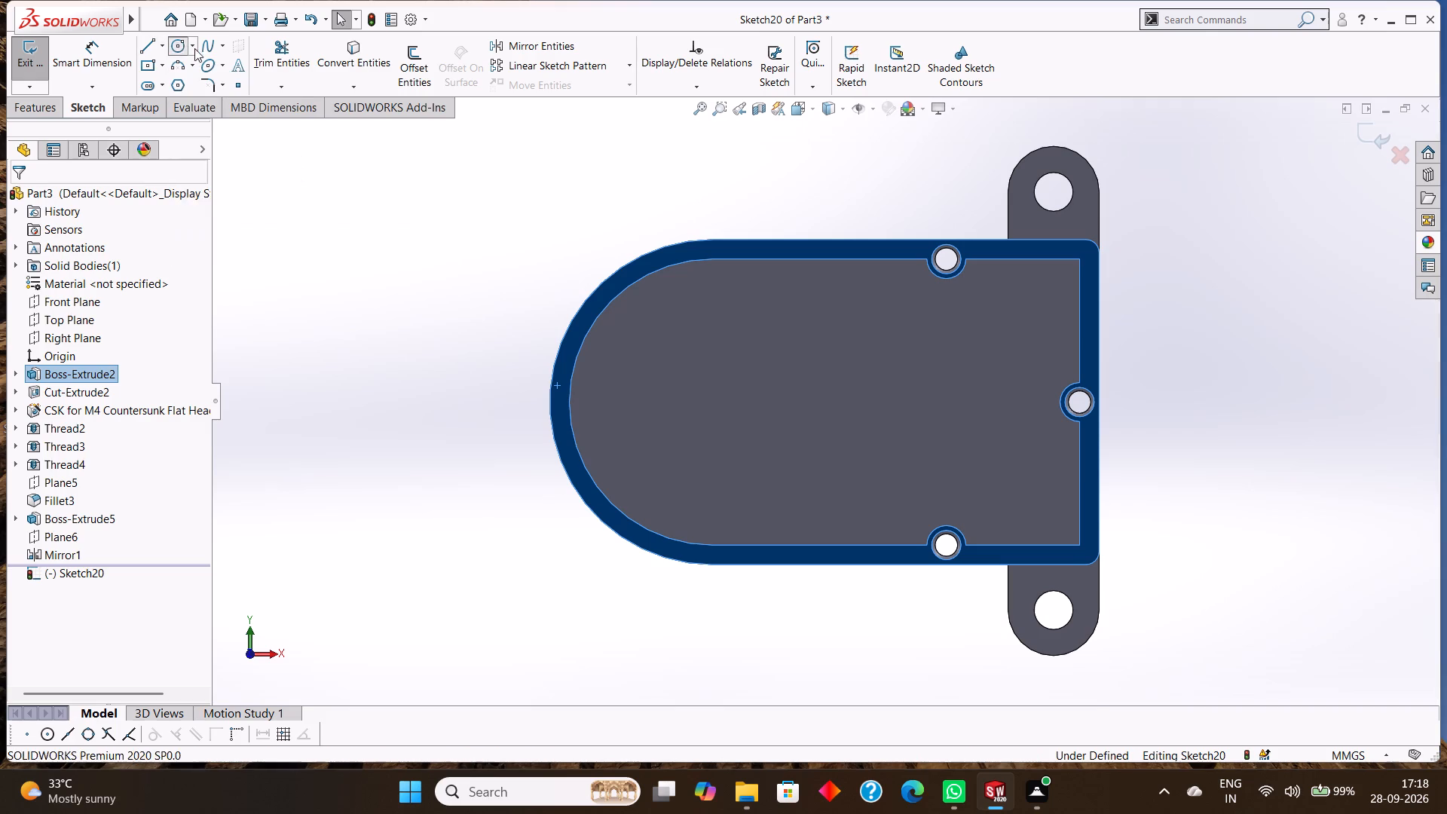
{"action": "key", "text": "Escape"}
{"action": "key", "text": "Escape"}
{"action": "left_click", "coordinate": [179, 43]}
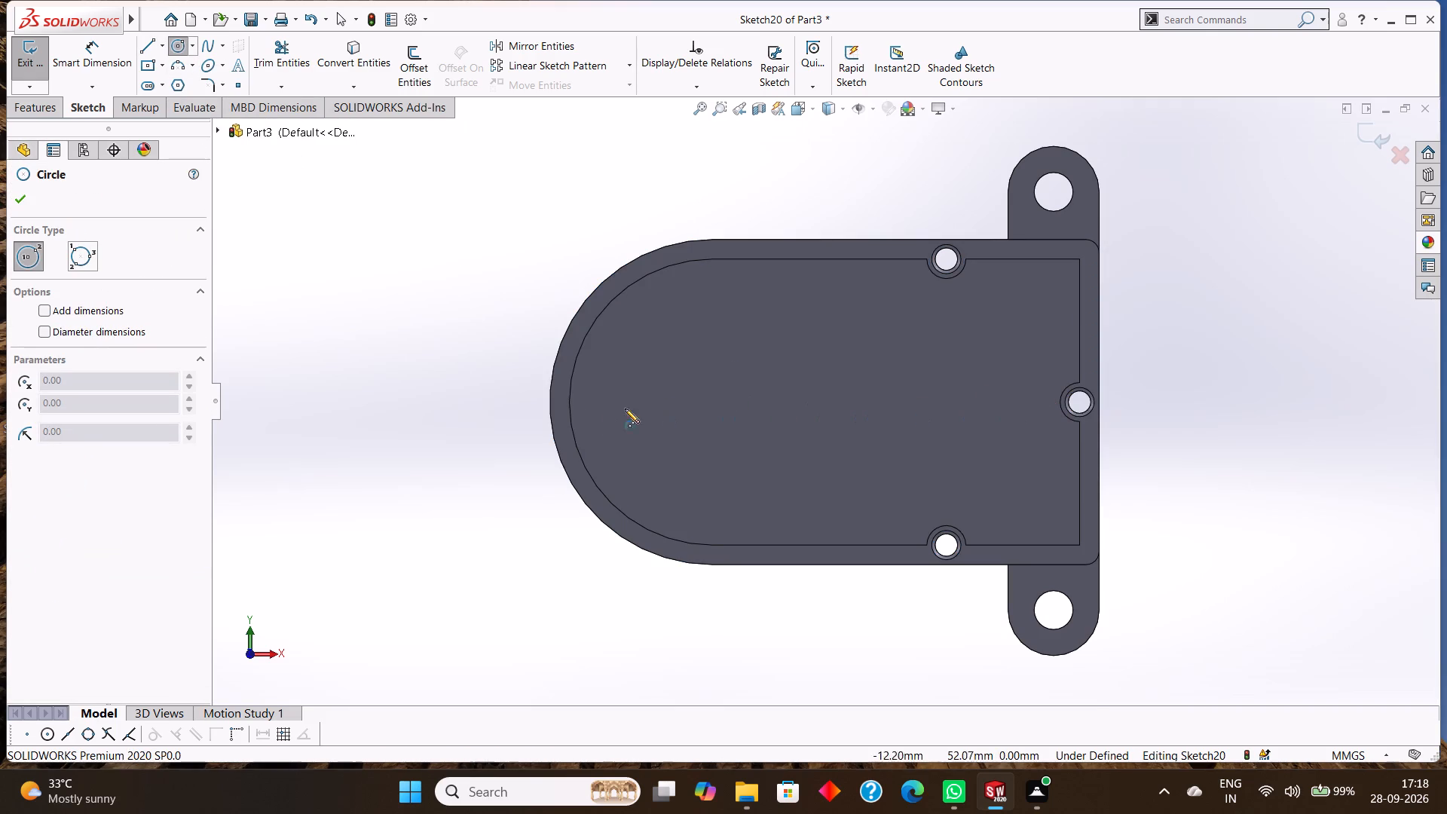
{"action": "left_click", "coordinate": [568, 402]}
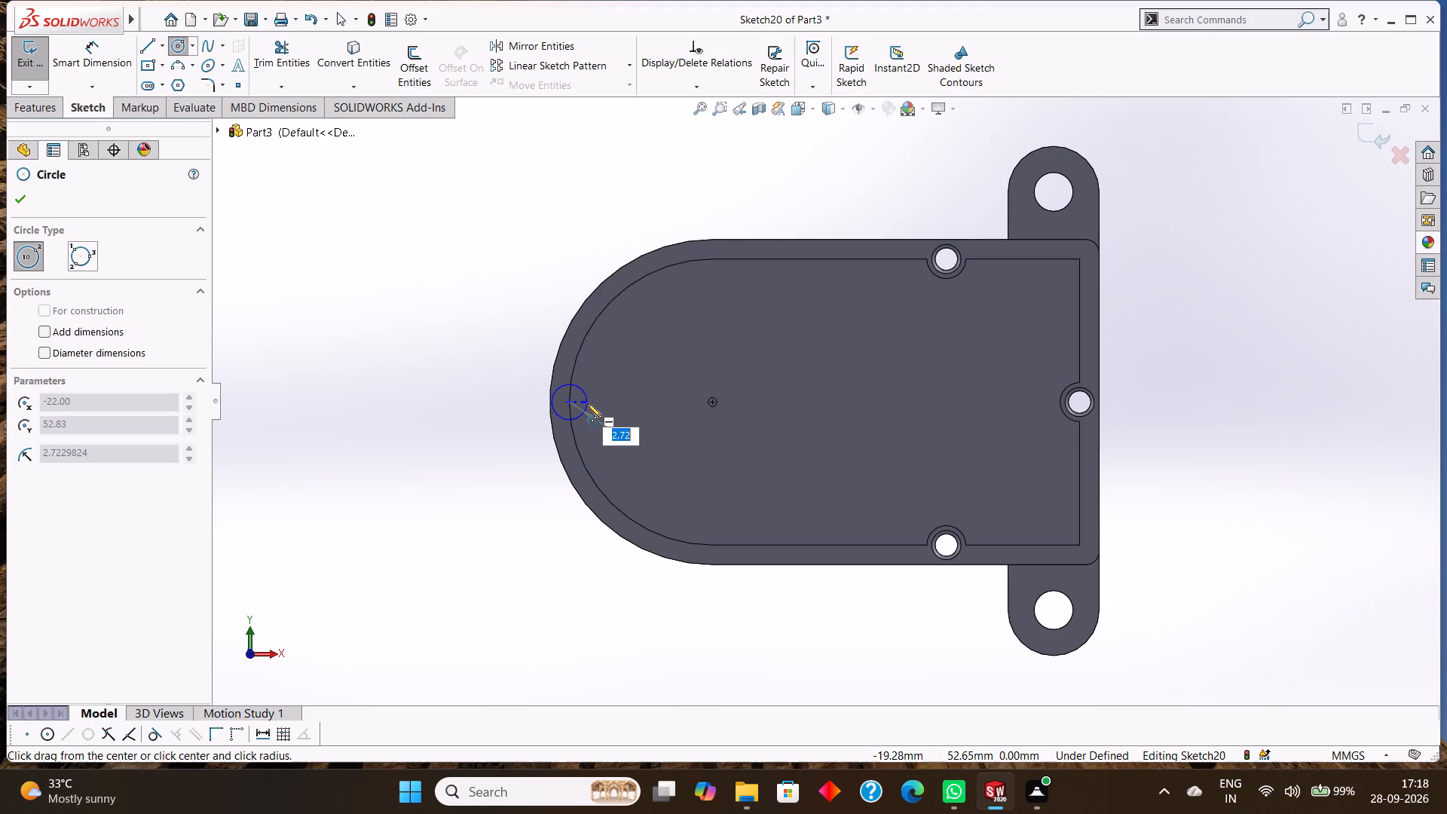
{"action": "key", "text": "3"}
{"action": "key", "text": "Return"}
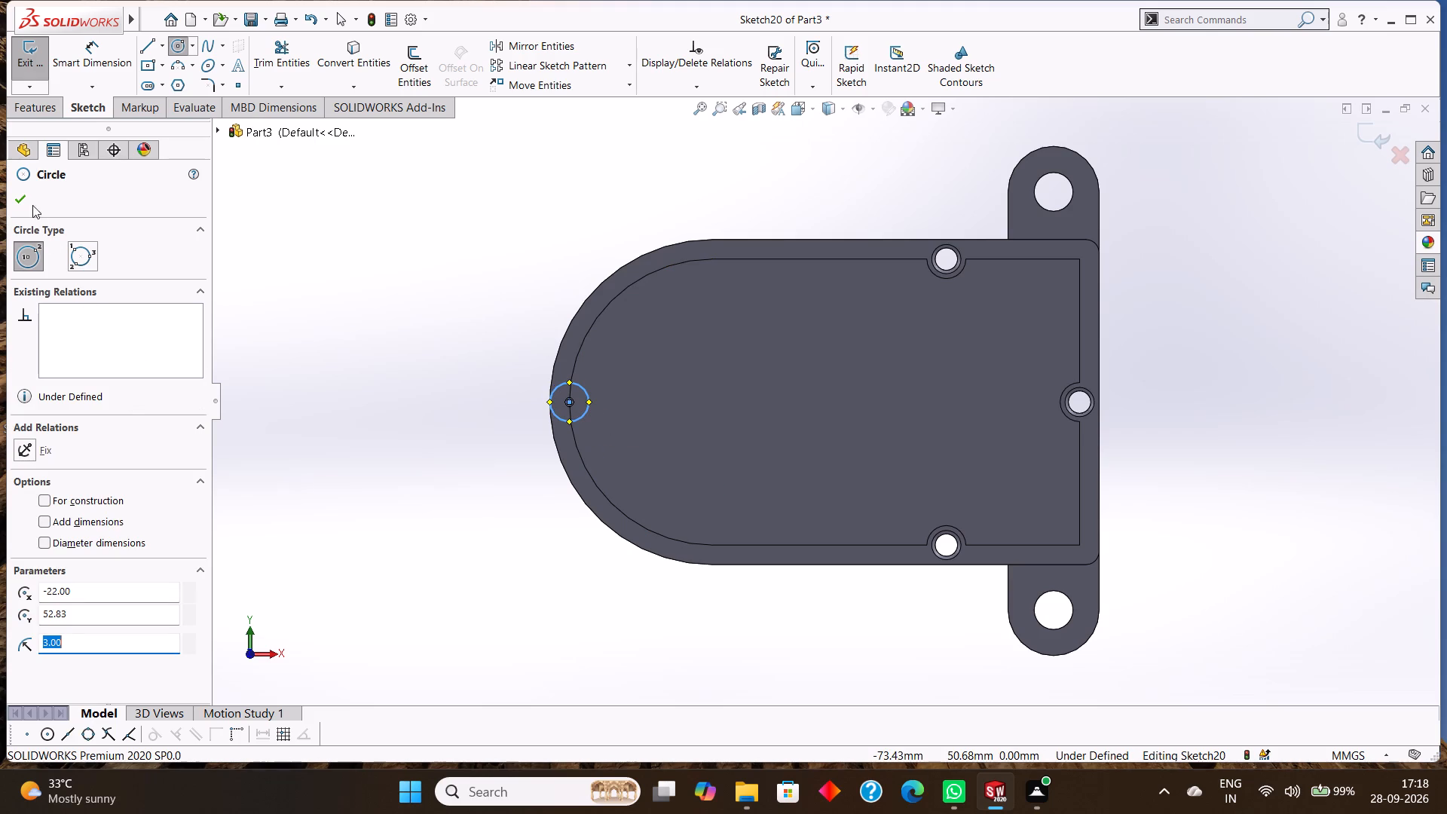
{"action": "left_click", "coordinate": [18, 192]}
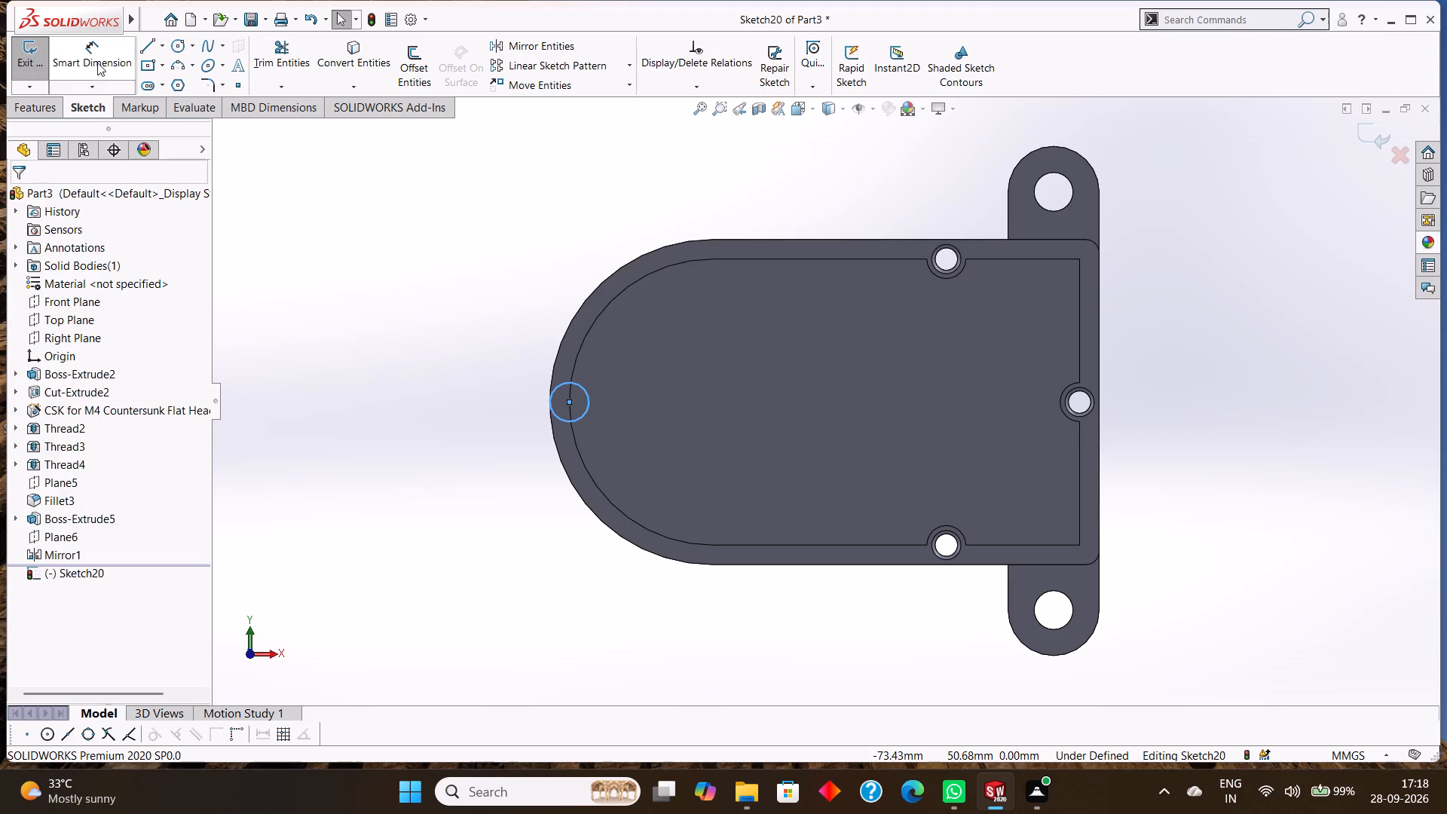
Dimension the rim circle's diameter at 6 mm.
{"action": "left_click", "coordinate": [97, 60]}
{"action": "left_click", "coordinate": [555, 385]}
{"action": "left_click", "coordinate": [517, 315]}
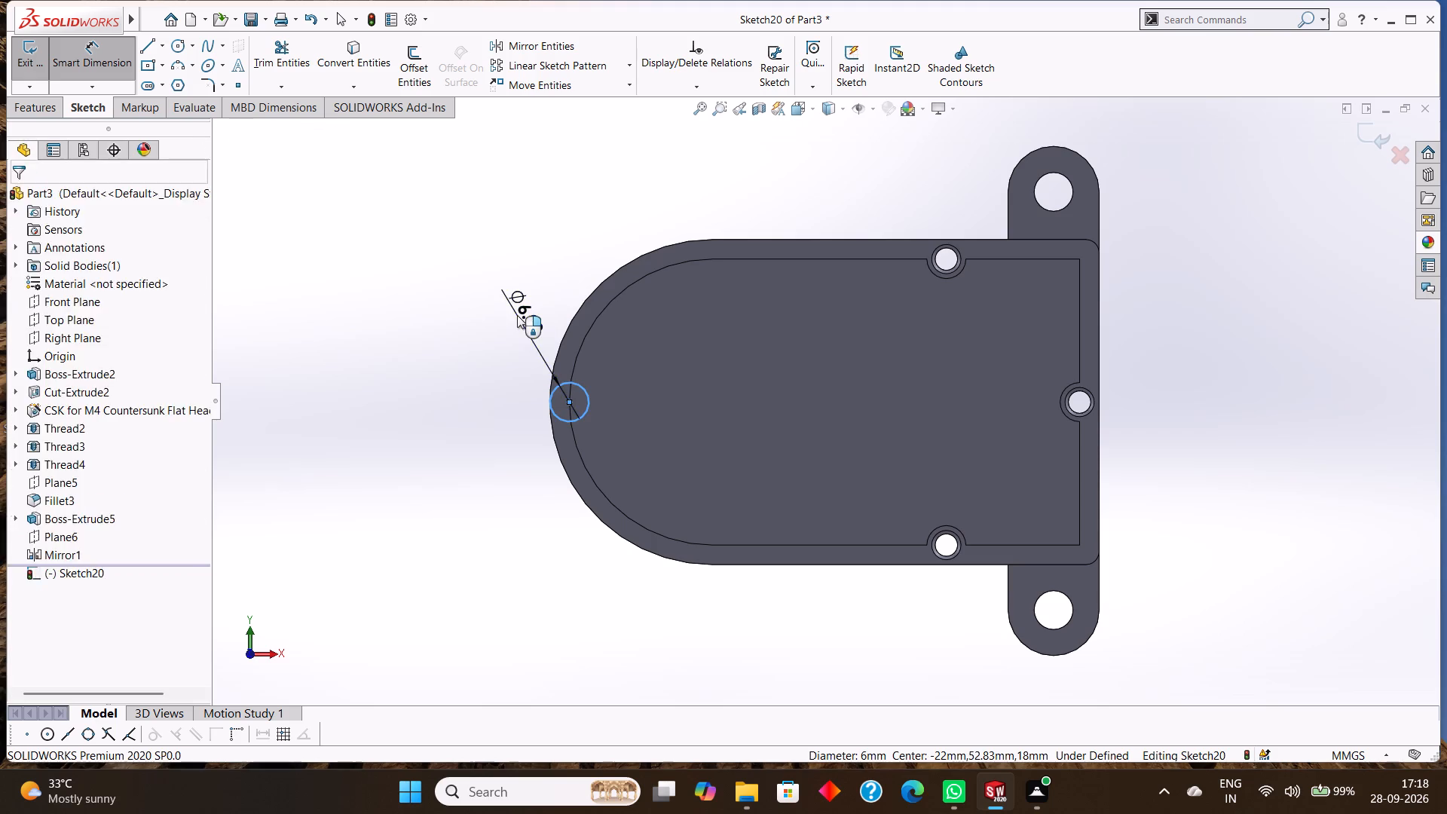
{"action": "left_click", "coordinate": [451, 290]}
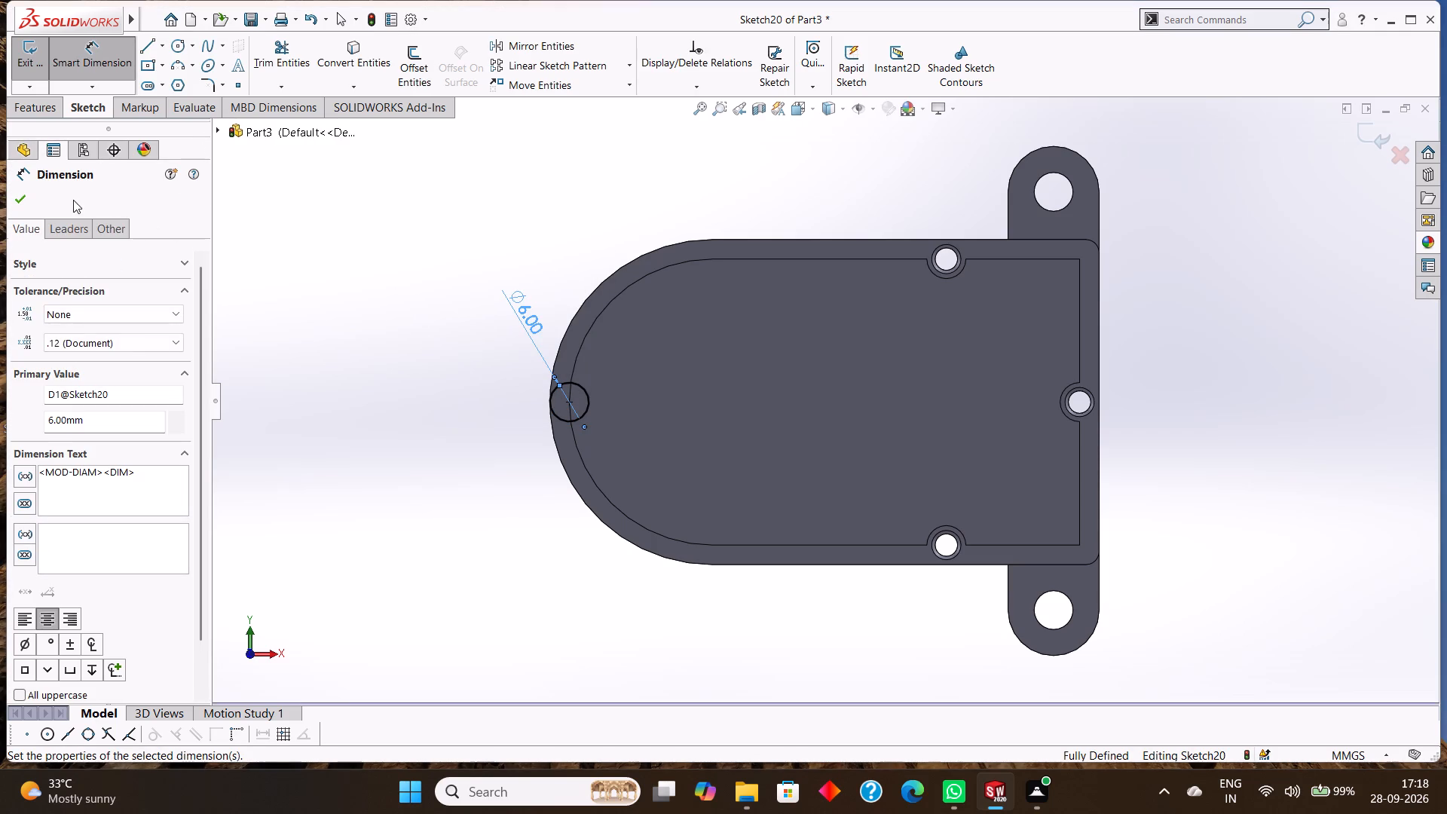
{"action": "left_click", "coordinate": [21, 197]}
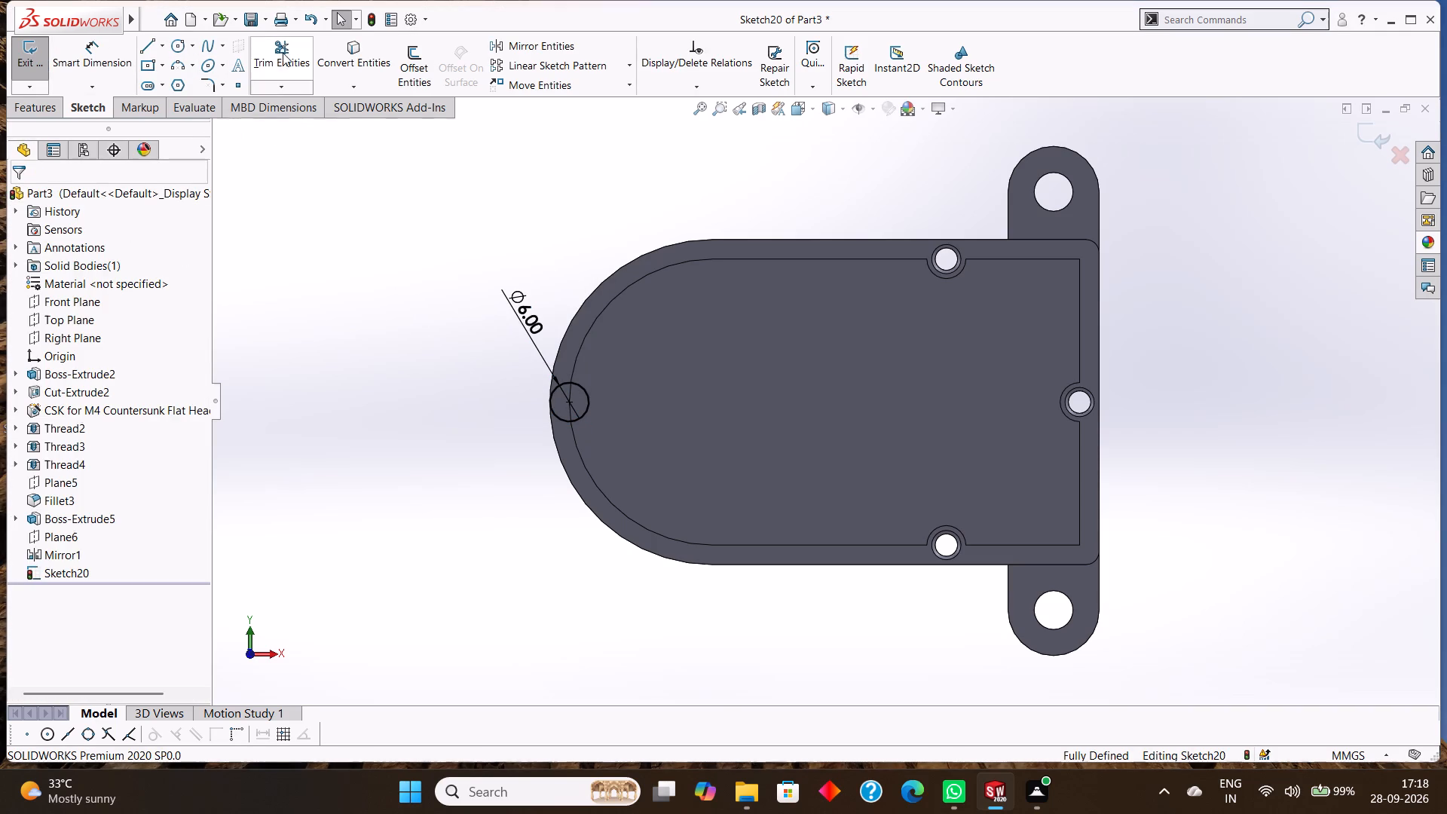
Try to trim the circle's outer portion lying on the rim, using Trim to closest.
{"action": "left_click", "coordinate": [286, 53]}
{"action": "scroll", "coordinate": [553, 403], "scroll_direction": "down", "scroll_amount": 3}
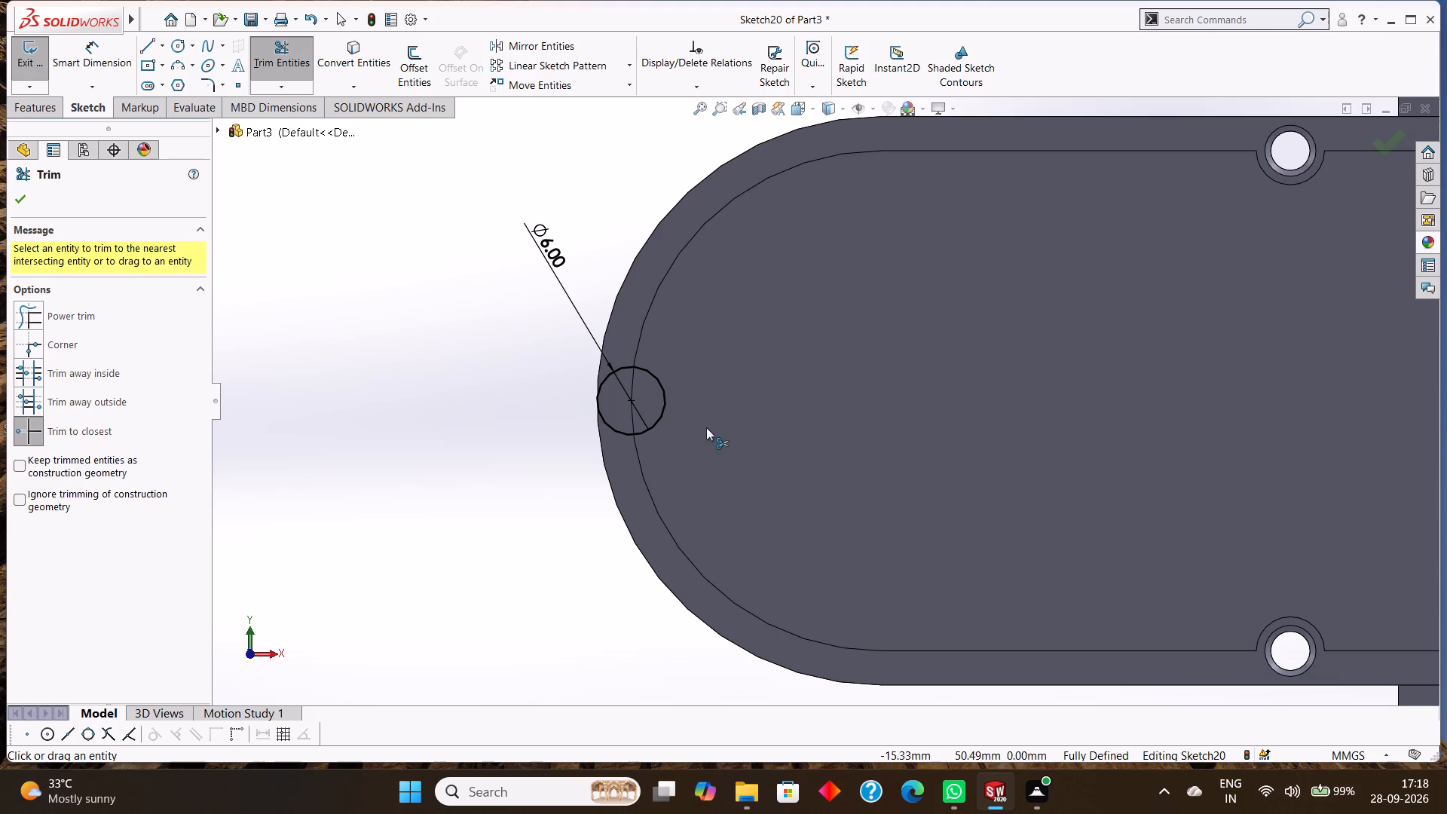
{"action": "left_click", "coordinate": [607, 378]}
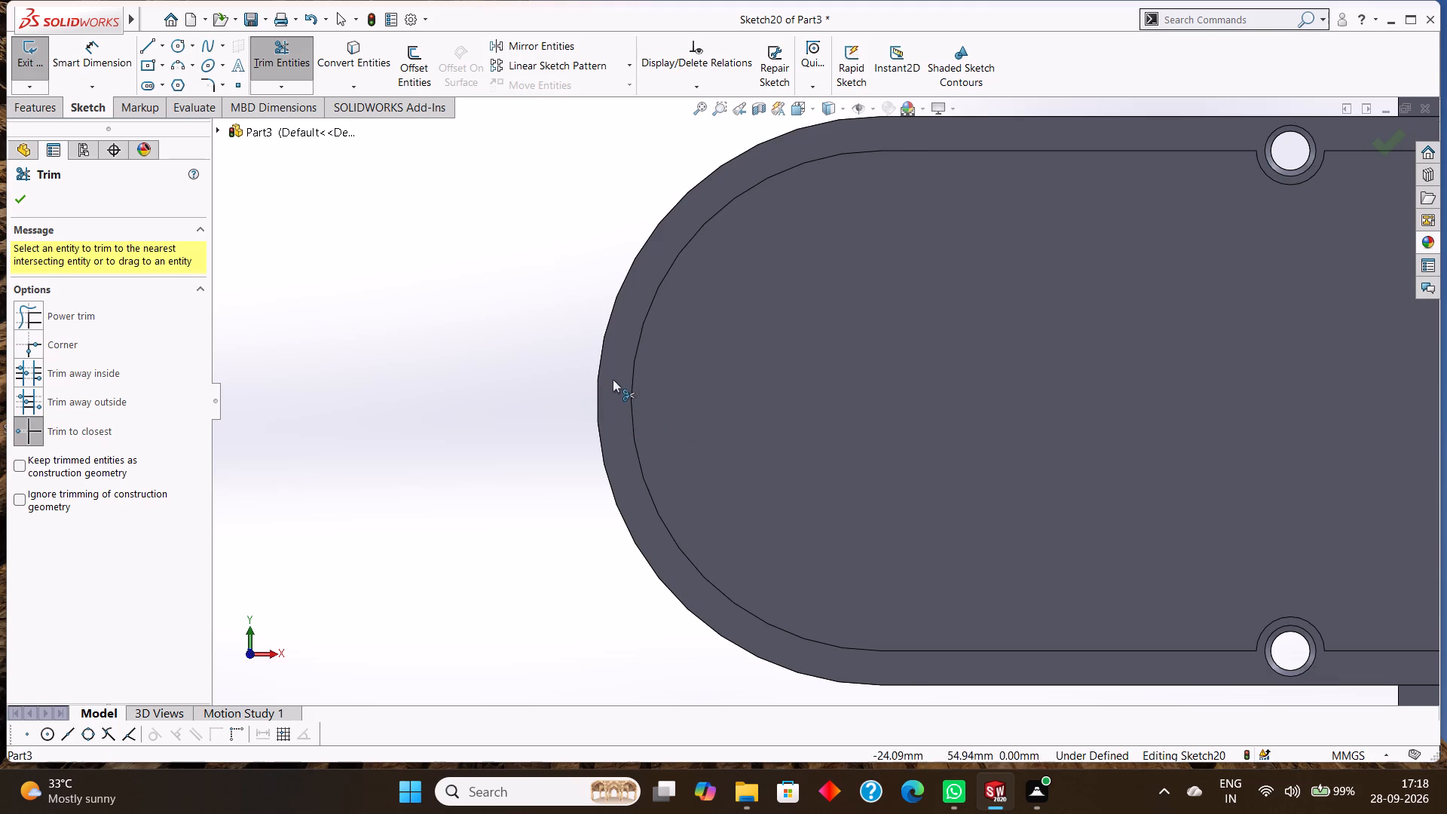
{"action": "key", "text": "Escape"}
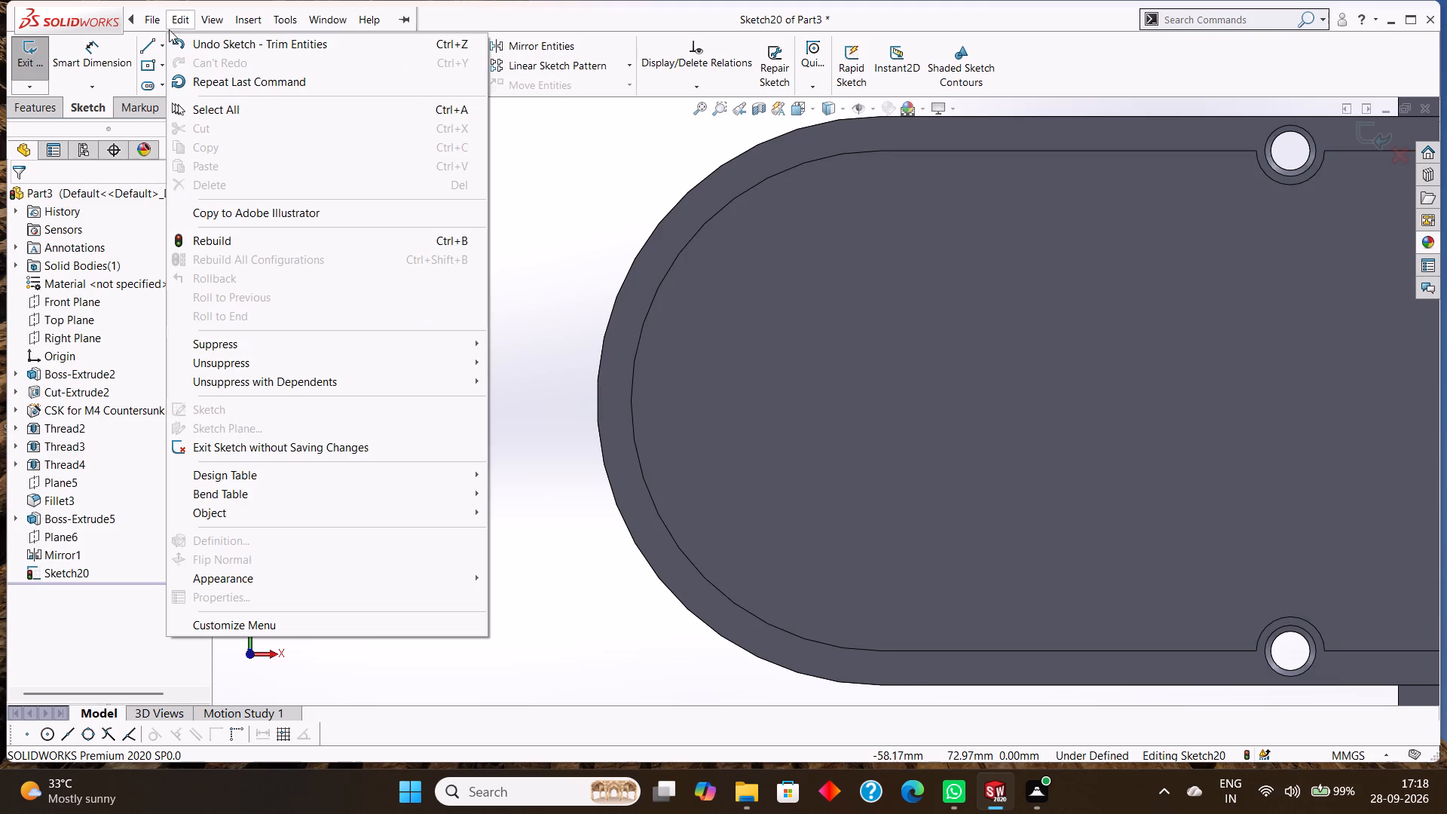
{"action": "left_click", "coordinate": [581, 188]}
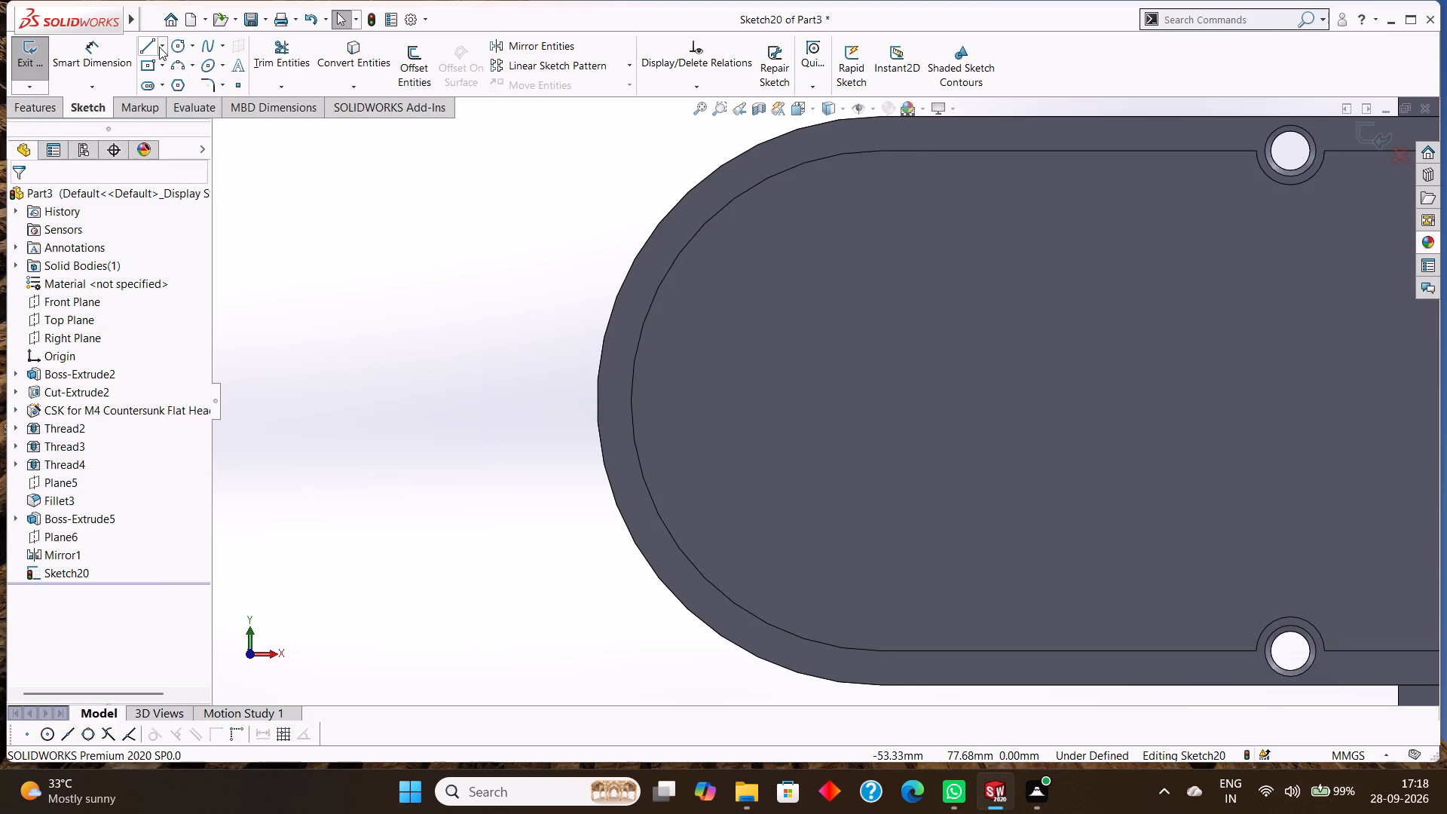
Sketch a circle of 3 mm radius centred on the midpoint of the rounded end's inner rim edge.
{"action": "left_click", "coordinate": [179, 49]}
{"action": "scroll", "coordinate": [744, 332], "scroll_direction": "up", "scroll_amount": 3}
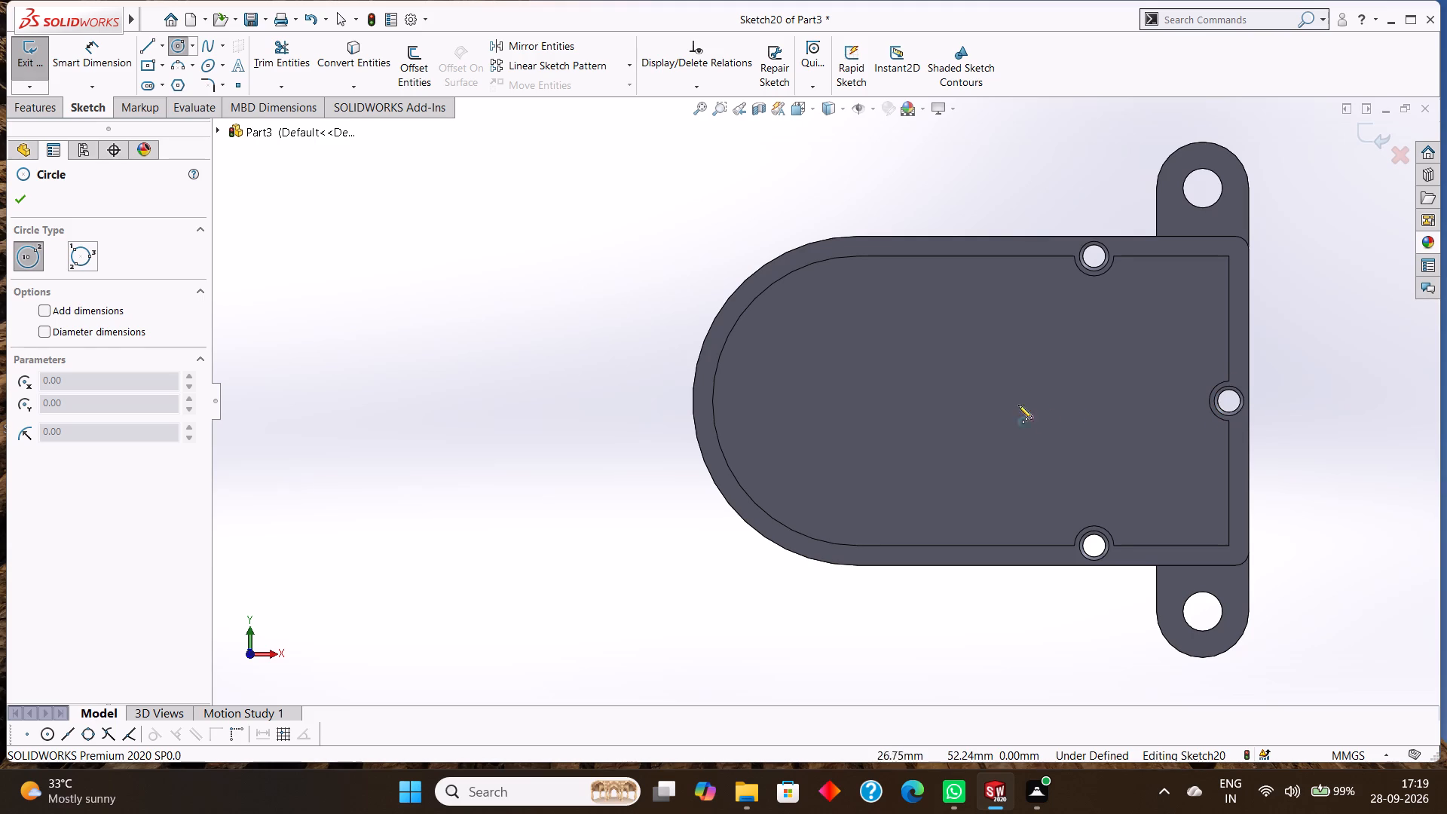
{"action": "left_click", "coordinate": [711, 398]}
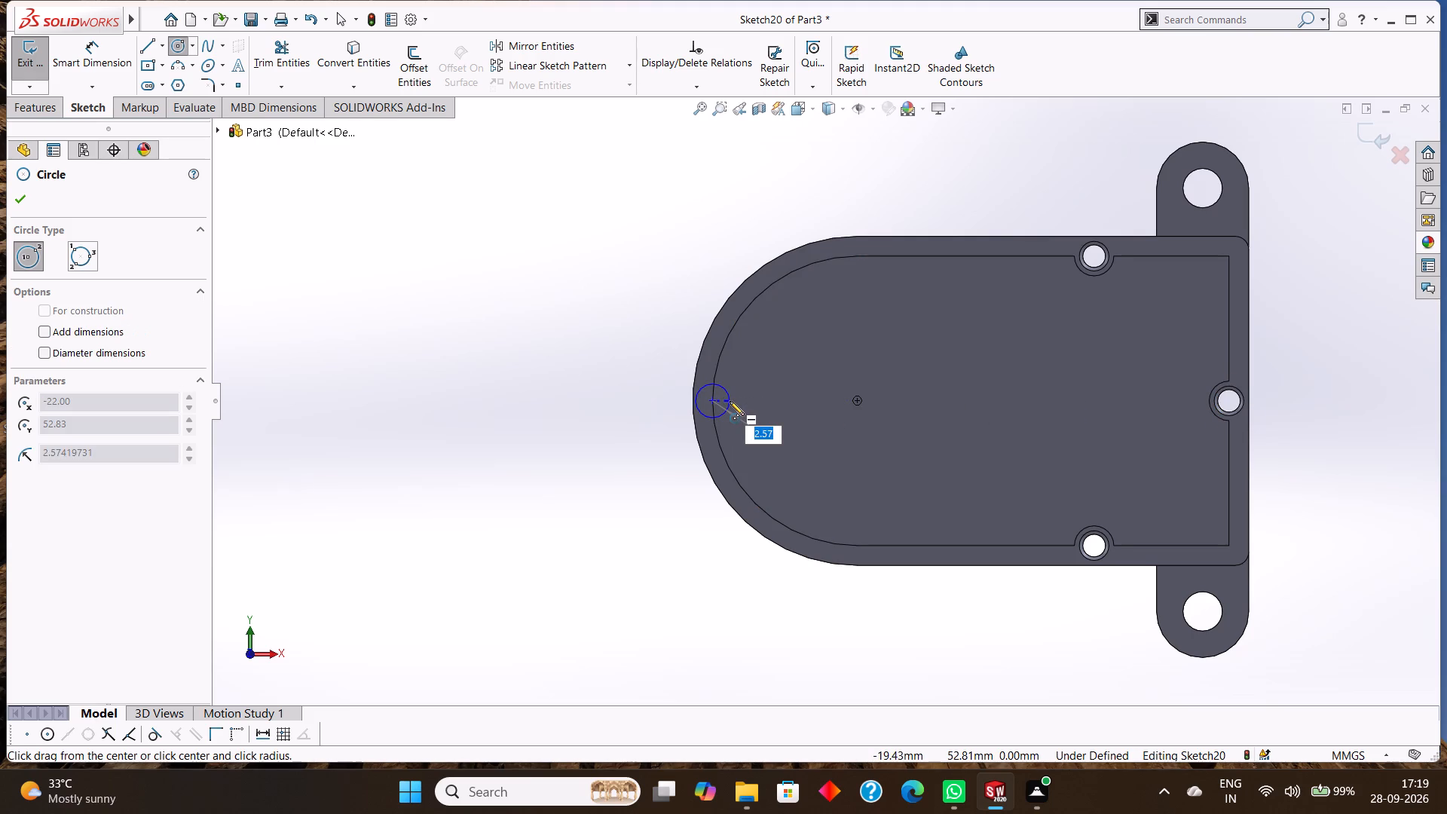
{"action": "key", "text": "3"}
{"action": "key", "text": "Return"}
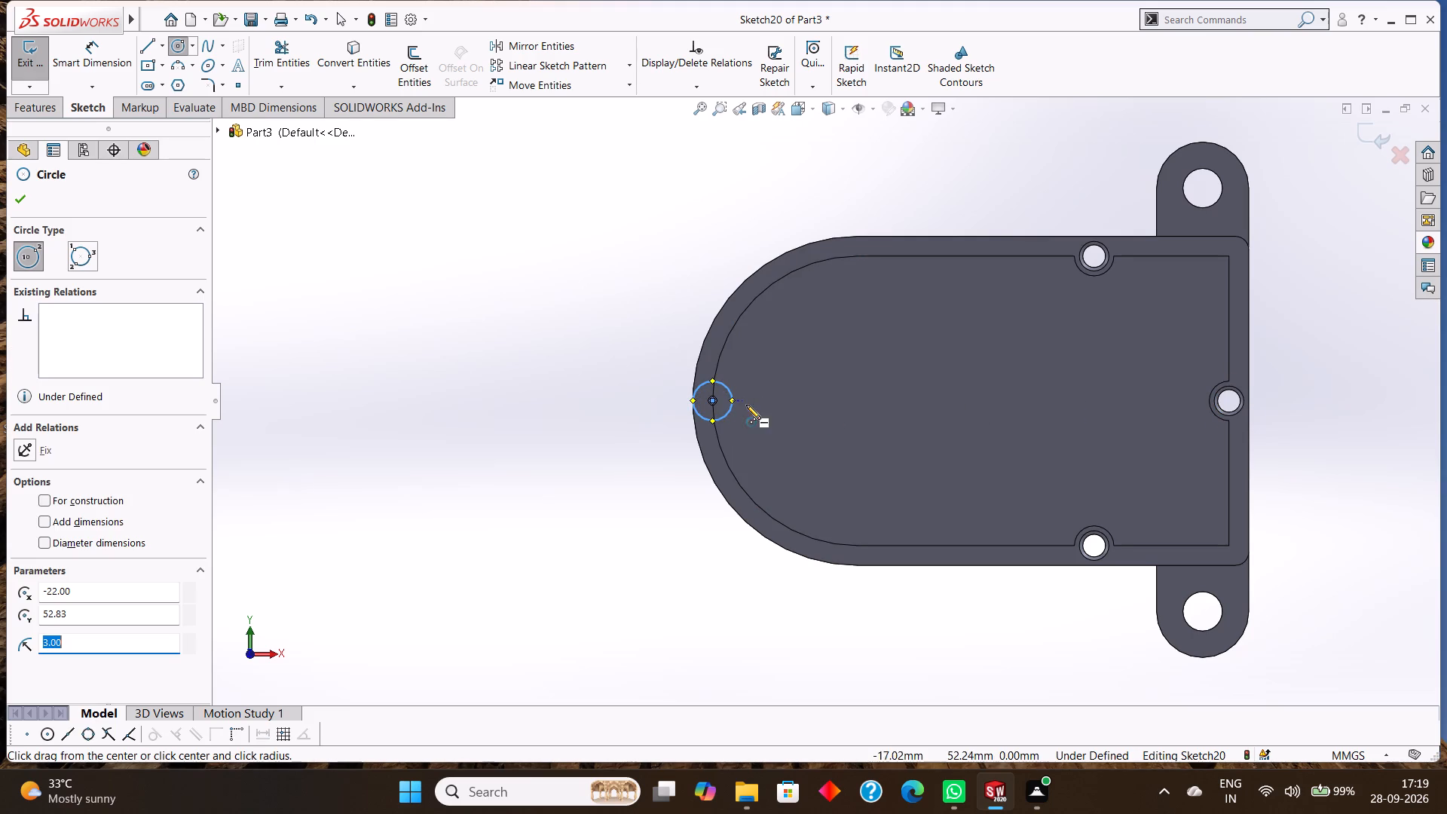
{"action": "left_click", "coordinate": [17, 195]}
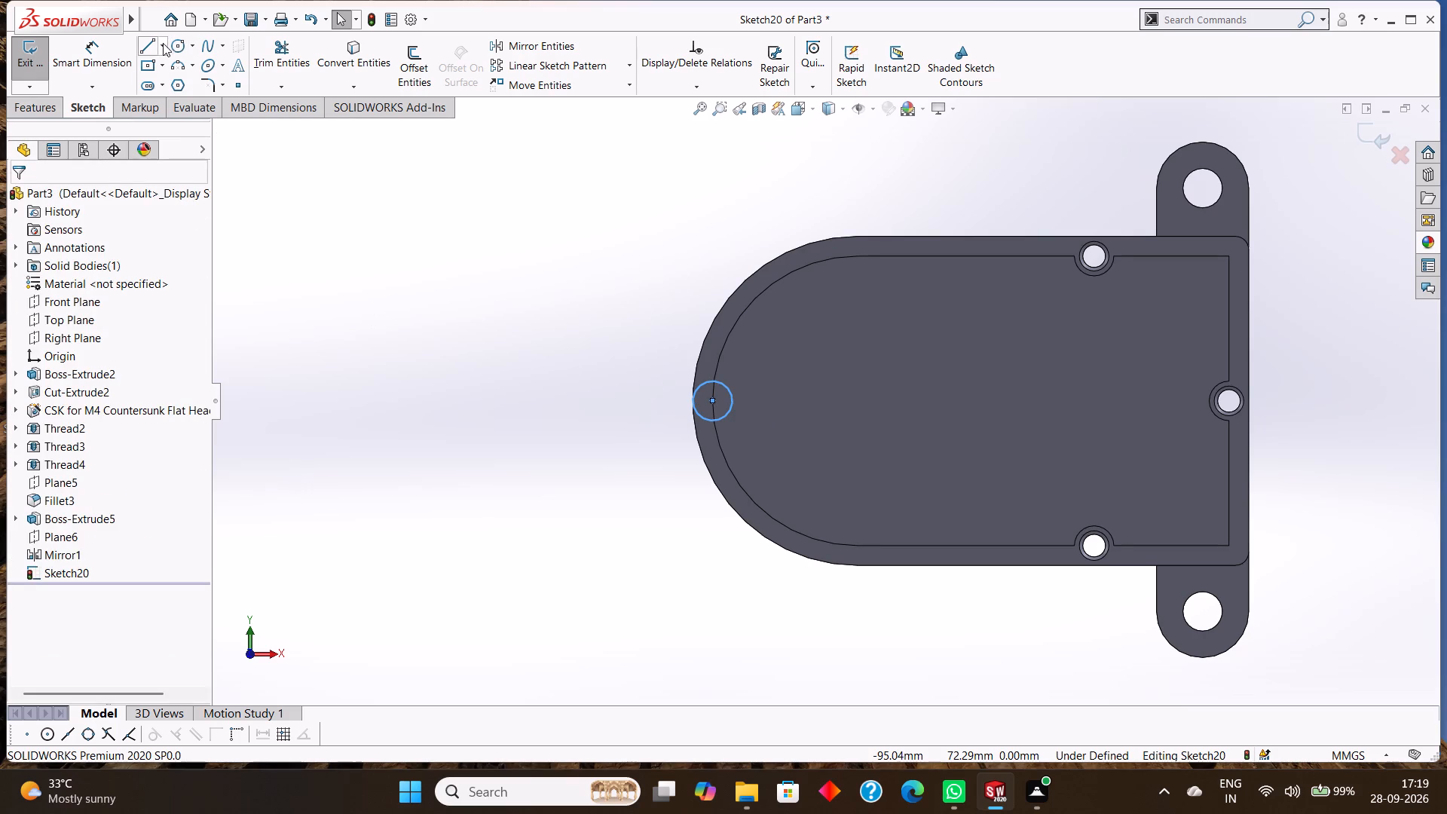
Dimension the rim circle's diameter at 6 mm.
{"action": "left_click", "coordinate": [96, 50]}
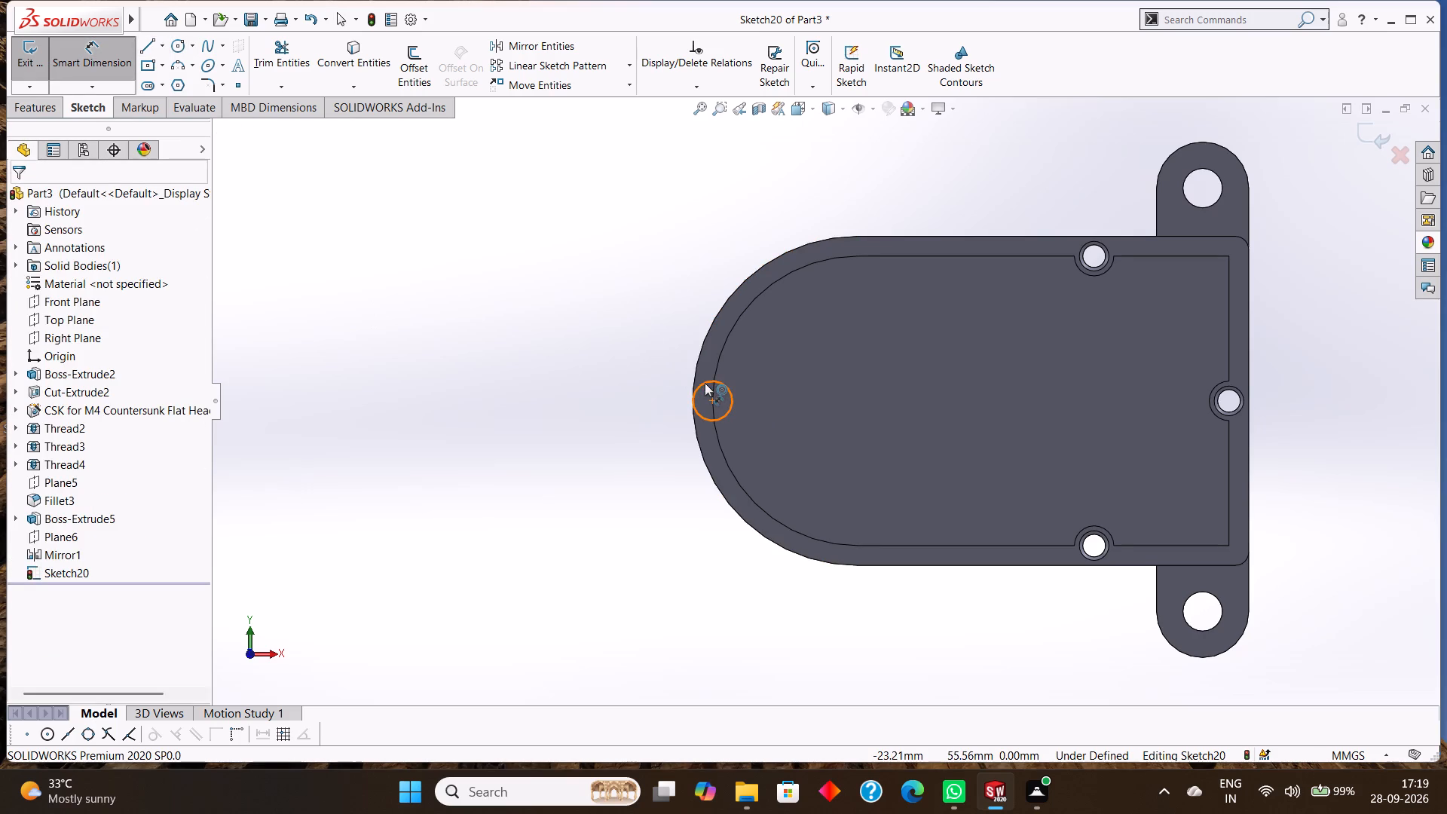
{"action": "left_click", "coordinate": [705, 383]}
{"action": "left_click", "coordinate": [663, 357]}
{"action": "left_click", "coordinate": [595, 339]}
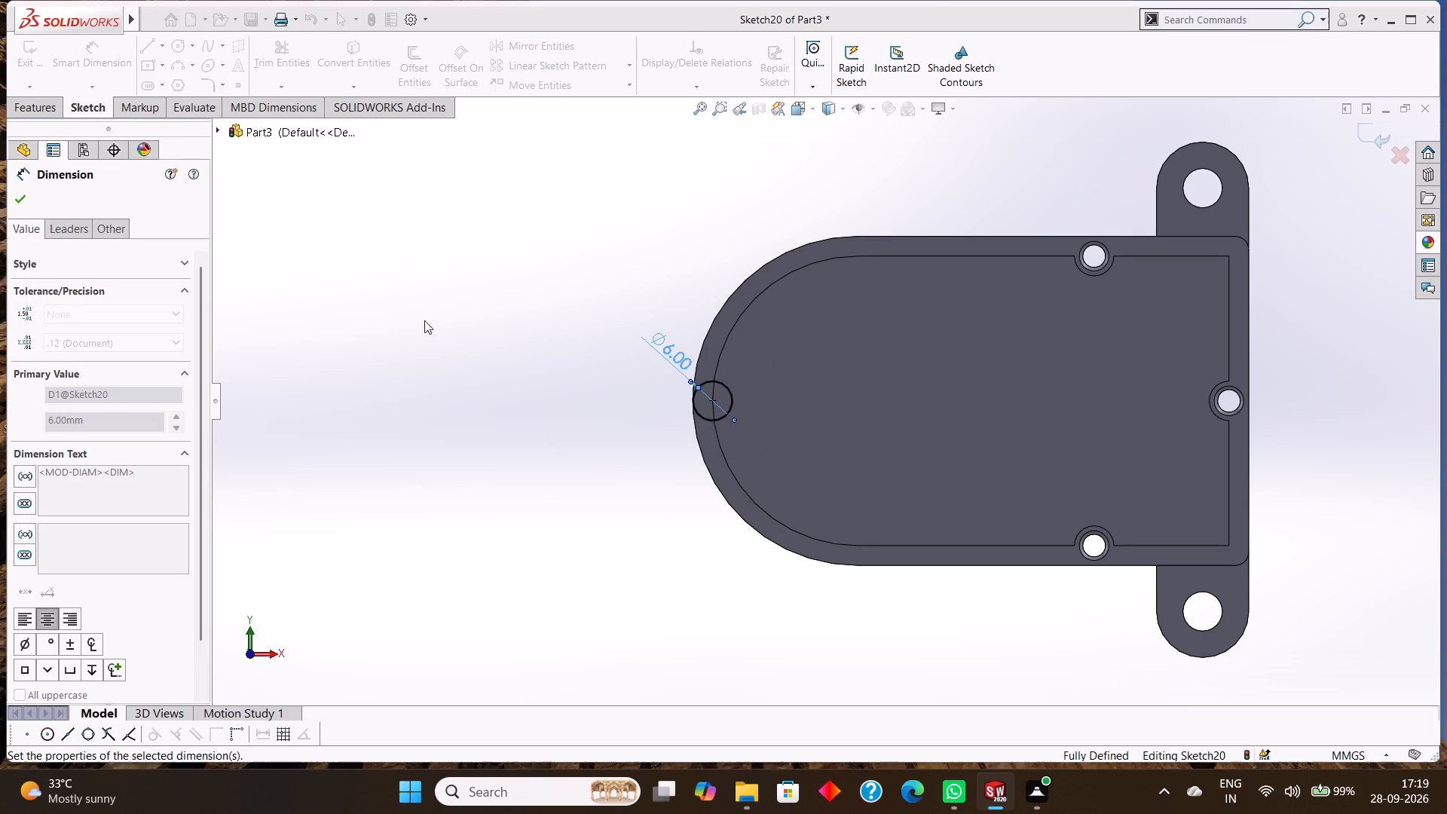
{"action": "left_click", "coordinate": [14, 207]}
Extrude the 6 mm circle as a blind boss 11 mm deep, reversed downward into the pocket and merged with the body.
{"action": "middle_click_drag", "start_coordinate": [771, 467], "coordinate": [757, 270]}
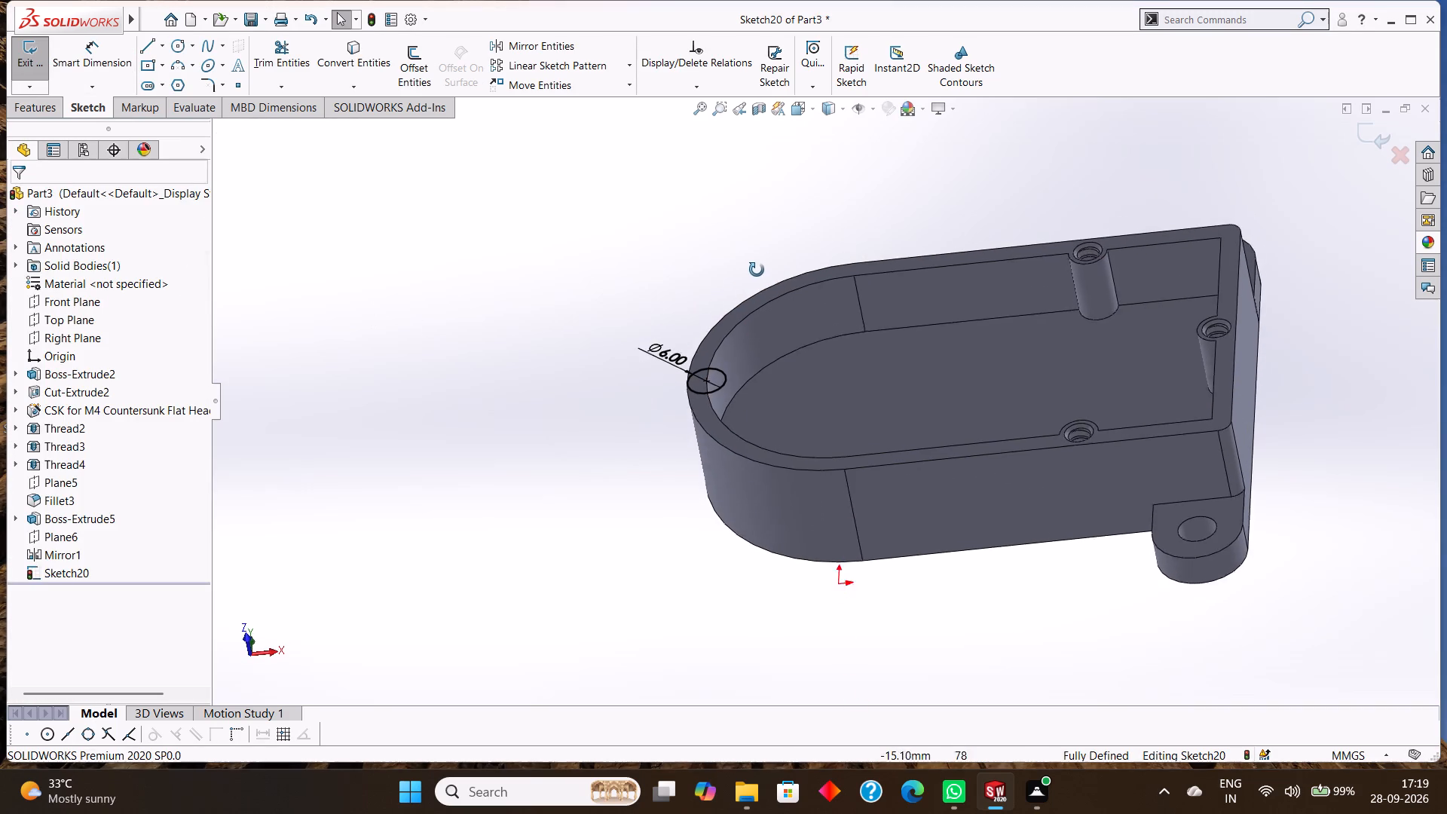
{"action": "middle_click_drag", "start_coordinate": [757, 270], "coordinate": [760, 261]}
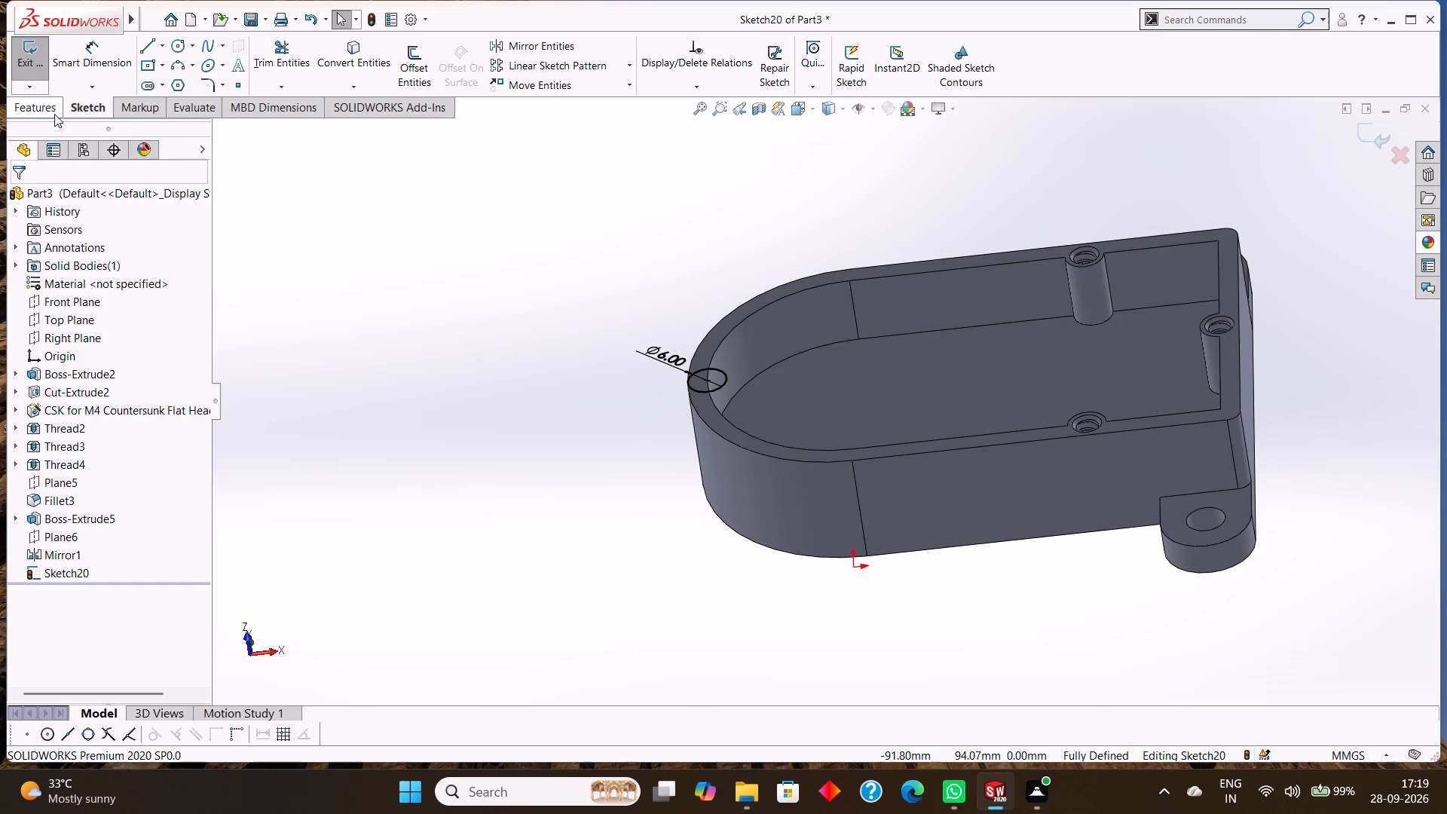
{"action": "left_click", "coordinate": [49, 108]}
{"action": "left_click", "coordinate": [44, 60]}
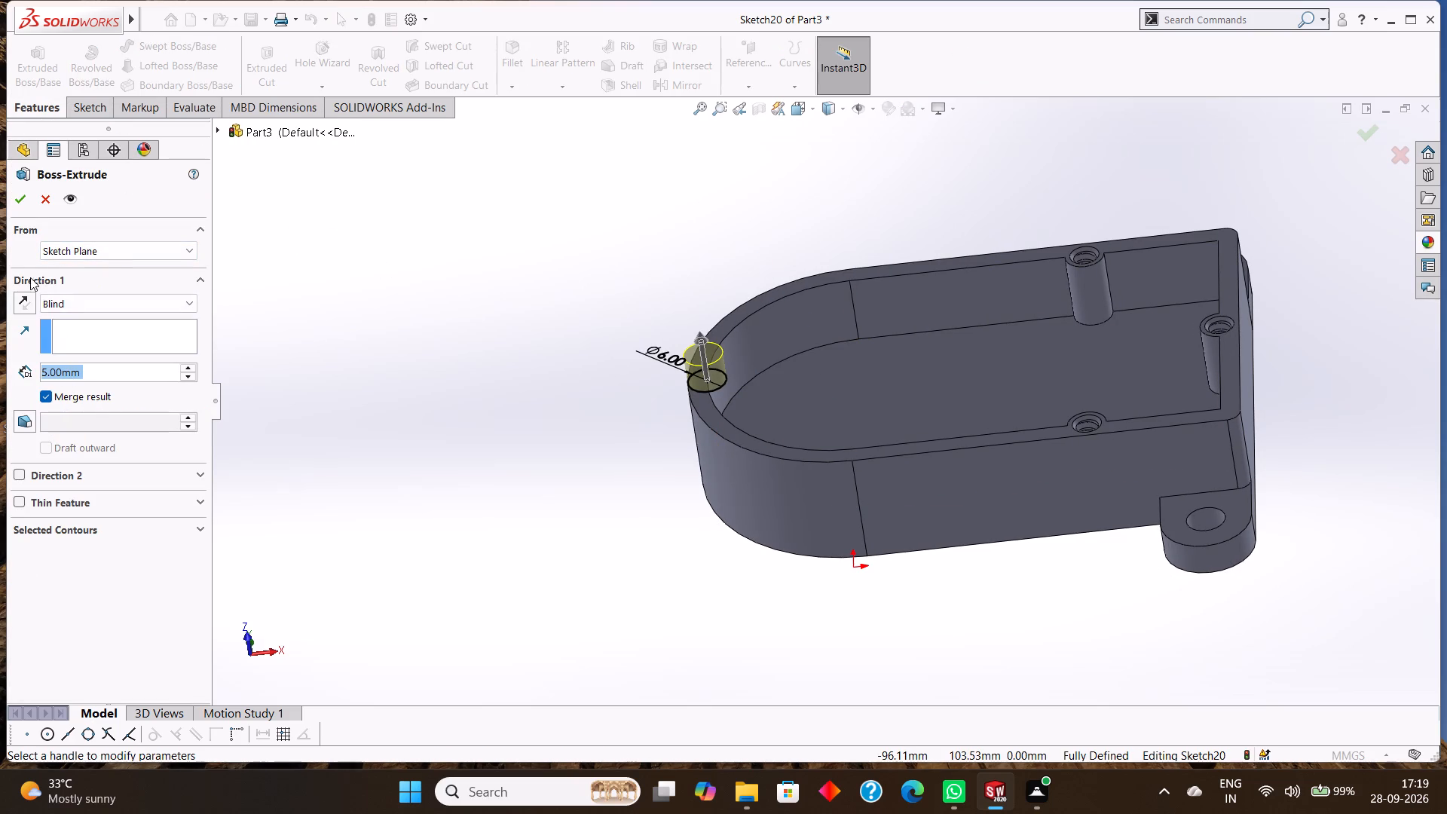
{"action": "left_click", "coordinate": [26, 299]}
{"action": "middle_click_drag", "start_coordinate": [261, 360], "coordinate": [265, 404]}
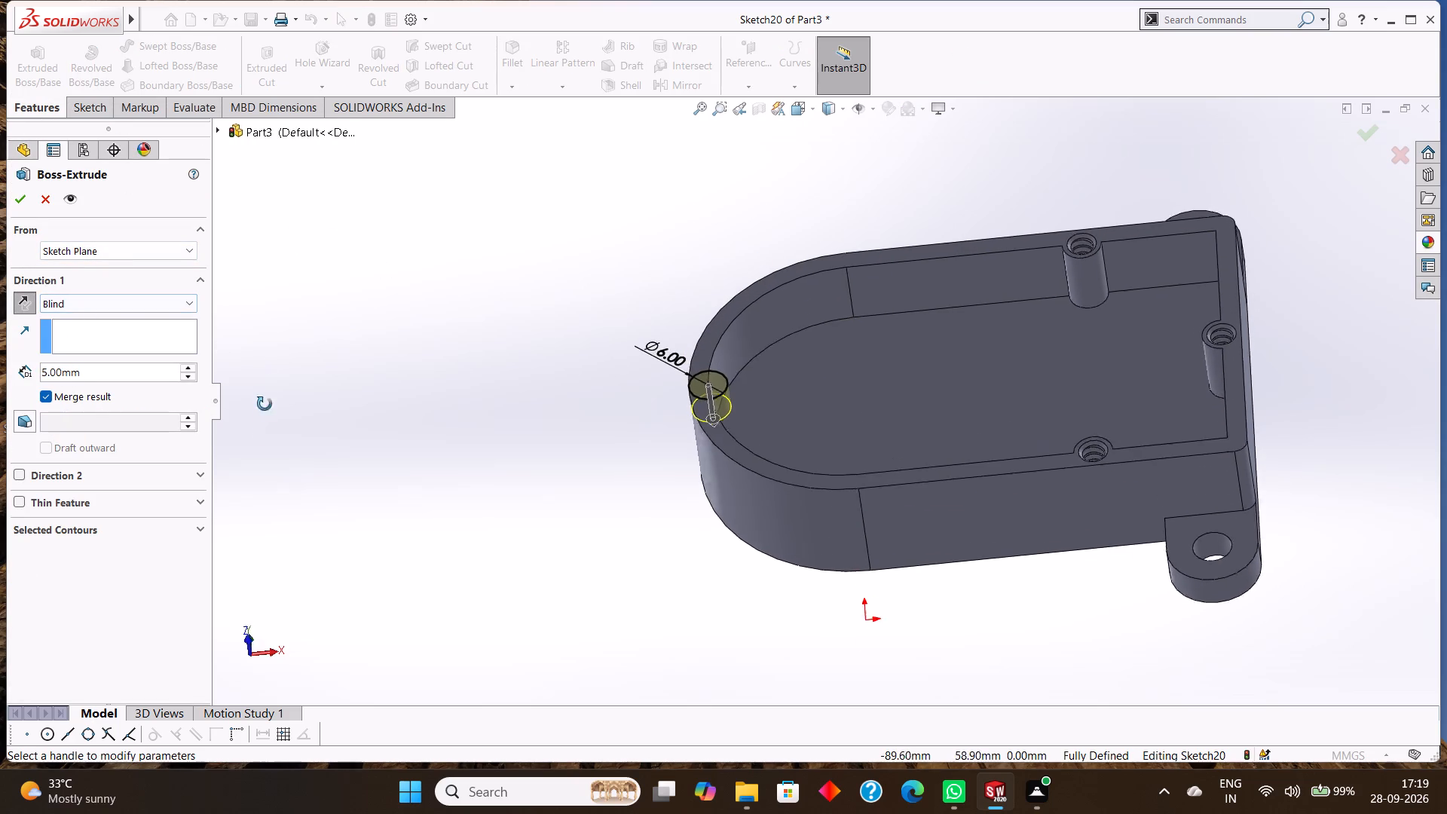
{"action": "middle_click_drag", "start_coordinate": [265, 404], "coordinate": [274, 422]}
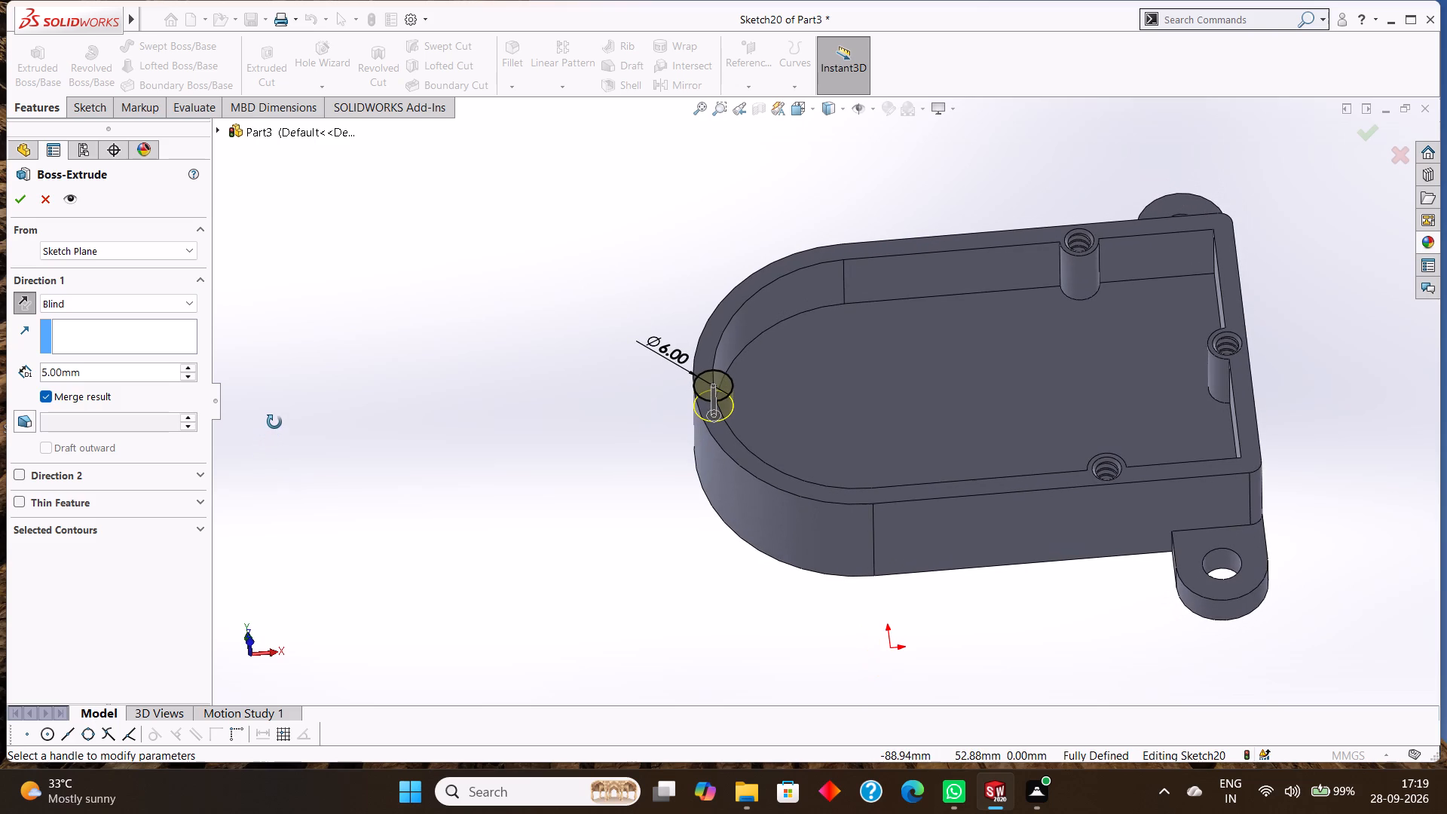
{"action": "middle_click_drag", "start_coordinate": [274, 422], "coordinate": [274, 421]}
{"action": "left_click_drag", "start_coordinate": [127, 363], "coordinate": [0, 363]}
{"action": "left_click_drag", "start_coordinate": [118, 369], "coordinate": [69, 369]}
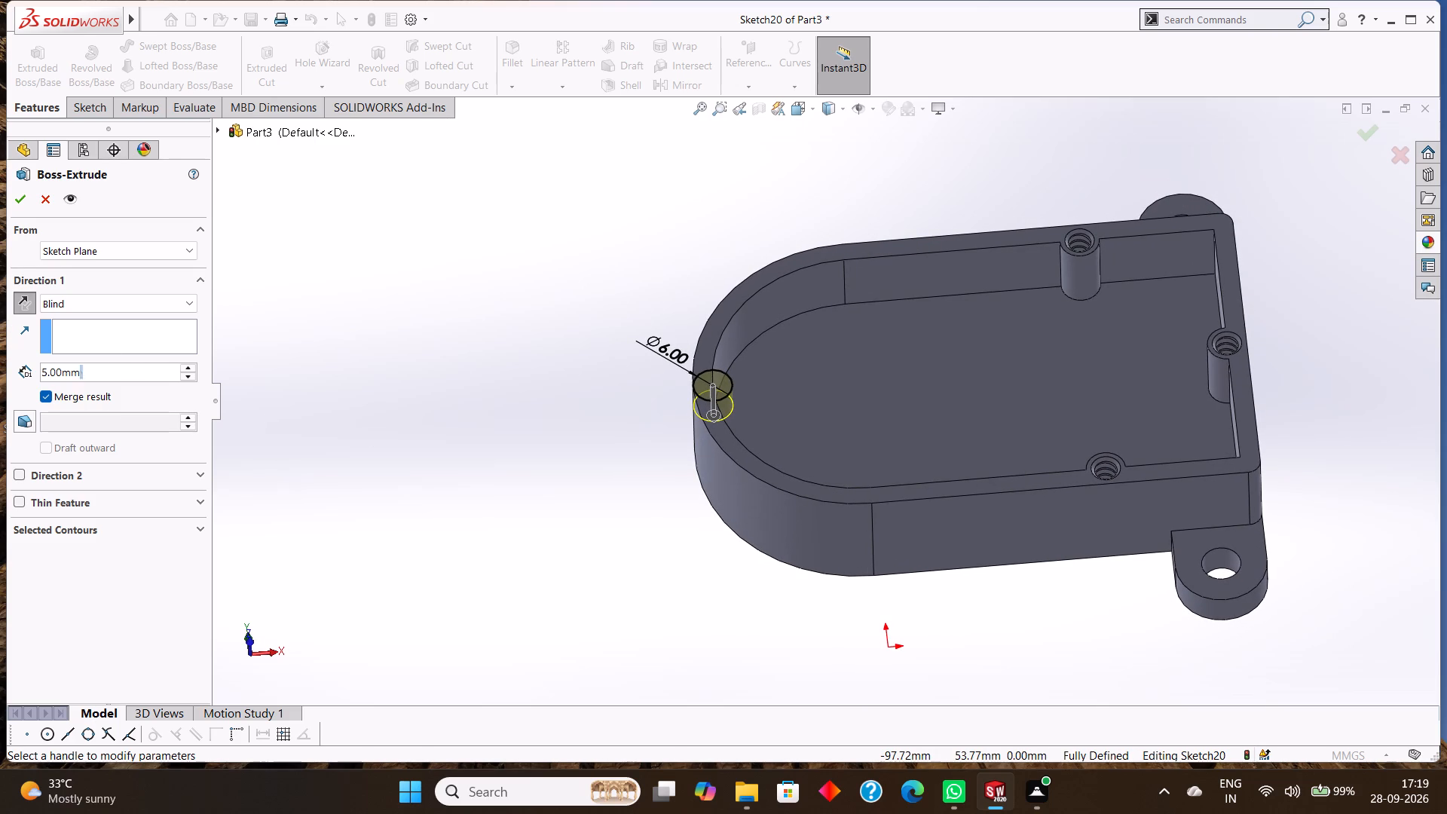
{"action": "left_click_drag", "start_coordinate": [69, 369], "coordinate": [0, 369]}
{"action": "type", "text": "11"}
{"action": "key", "text": "Return"}
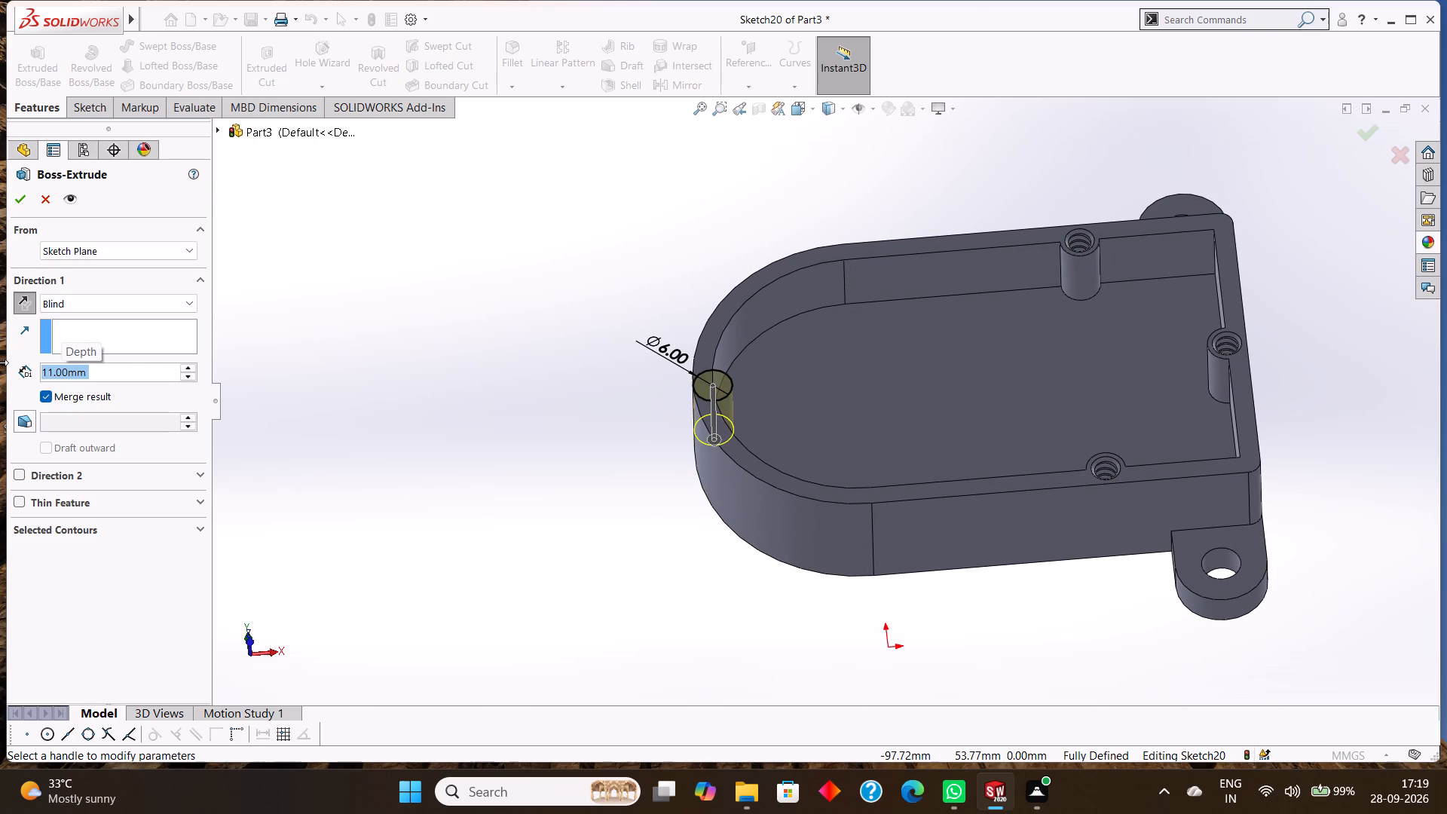
{"action": "middle_click_drag", "start_coordinate": [616, 470], "coordinate": [547, 513]}
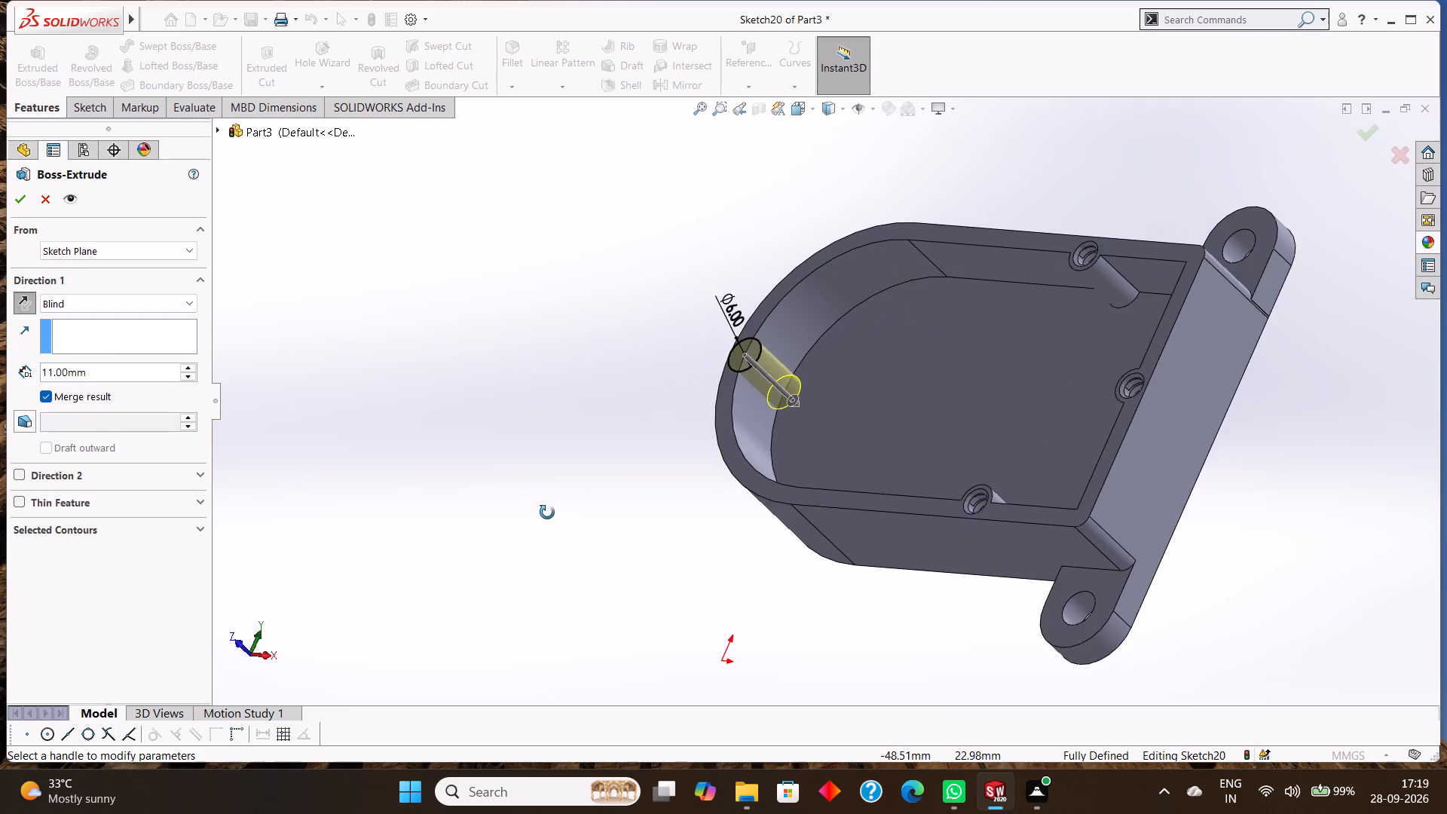
{"action": "middle_click_drag", "start_coordinate": [547, 513], "coordinate": [552, 513]}
{"action": "left_click", "coordinate": [24, 201]}
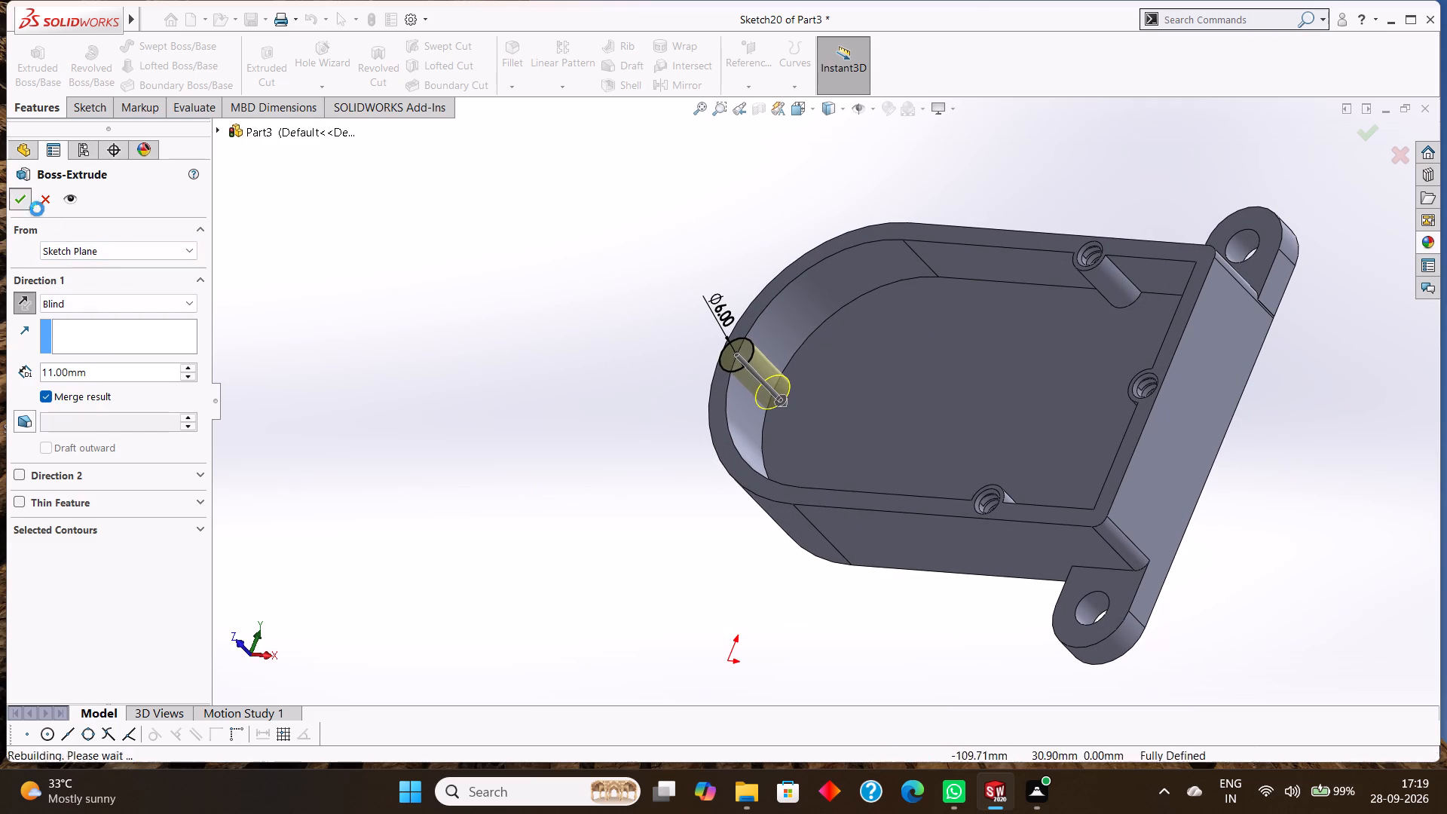
{"action": "left_click", "coordinate": [413, 312]}
Start a new sketch on the enclosure's top rim face, viewed square-on.
{"action": "middle_click_drag", "start_coordinate": [487, 312], "coordinate": [571, 351]}
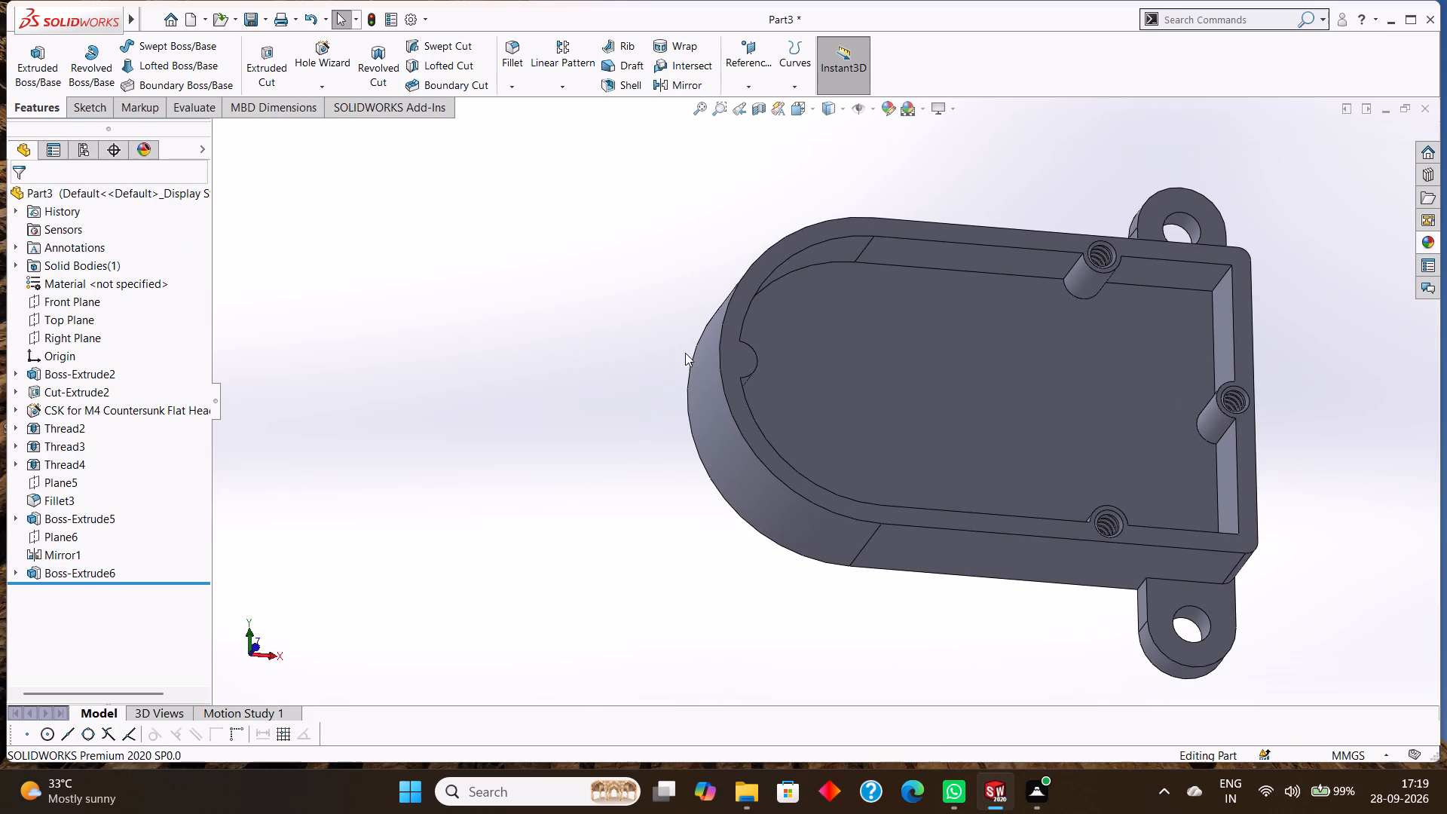
{"action": "left_click", "coordinate": [733, 353]}
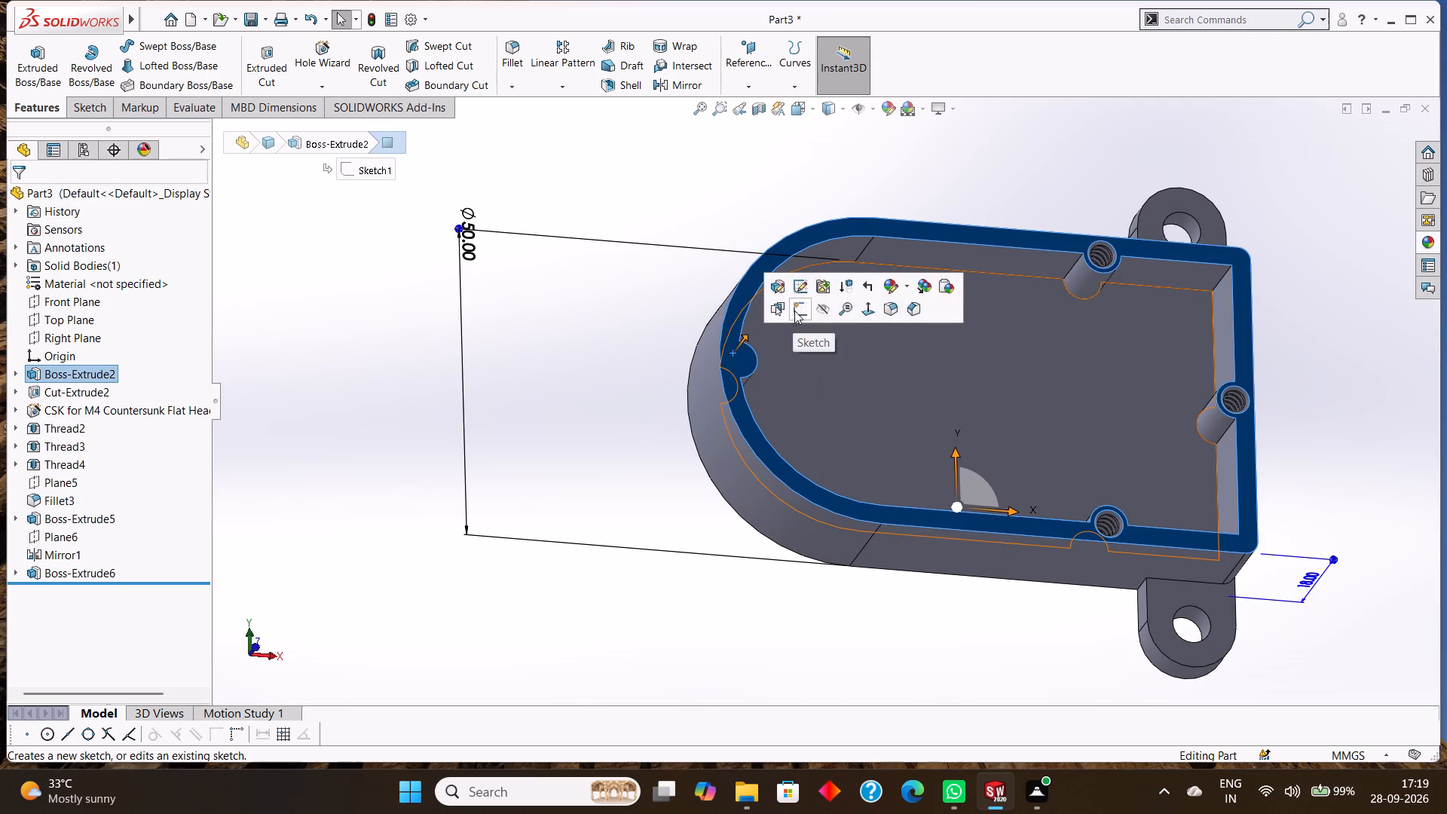
{"action": "left_click", "coordinate": [797, 309]}
{"action": "key", "text": "ctrl+8"}
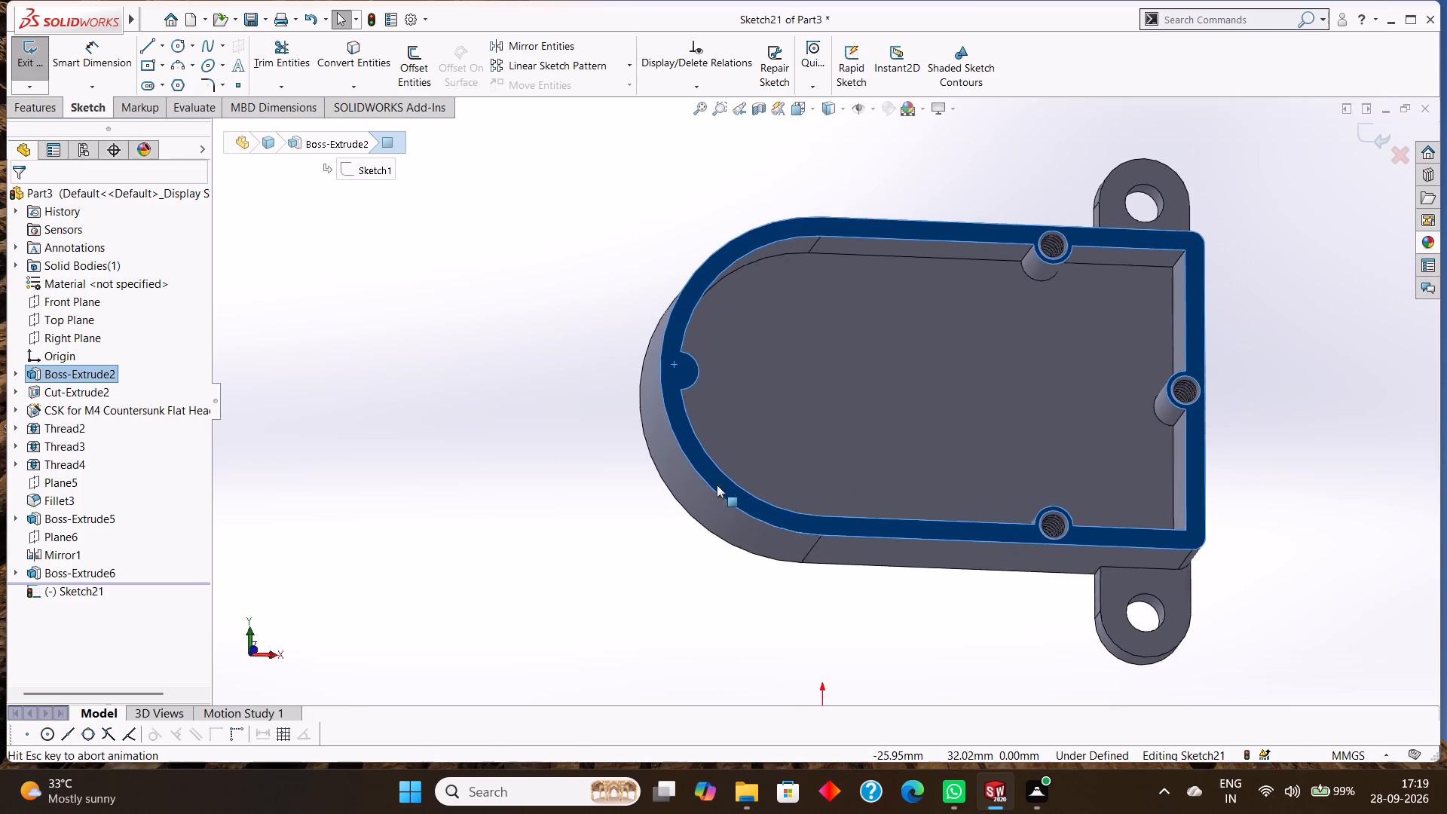
{"action": "key", "text": "Escape"}
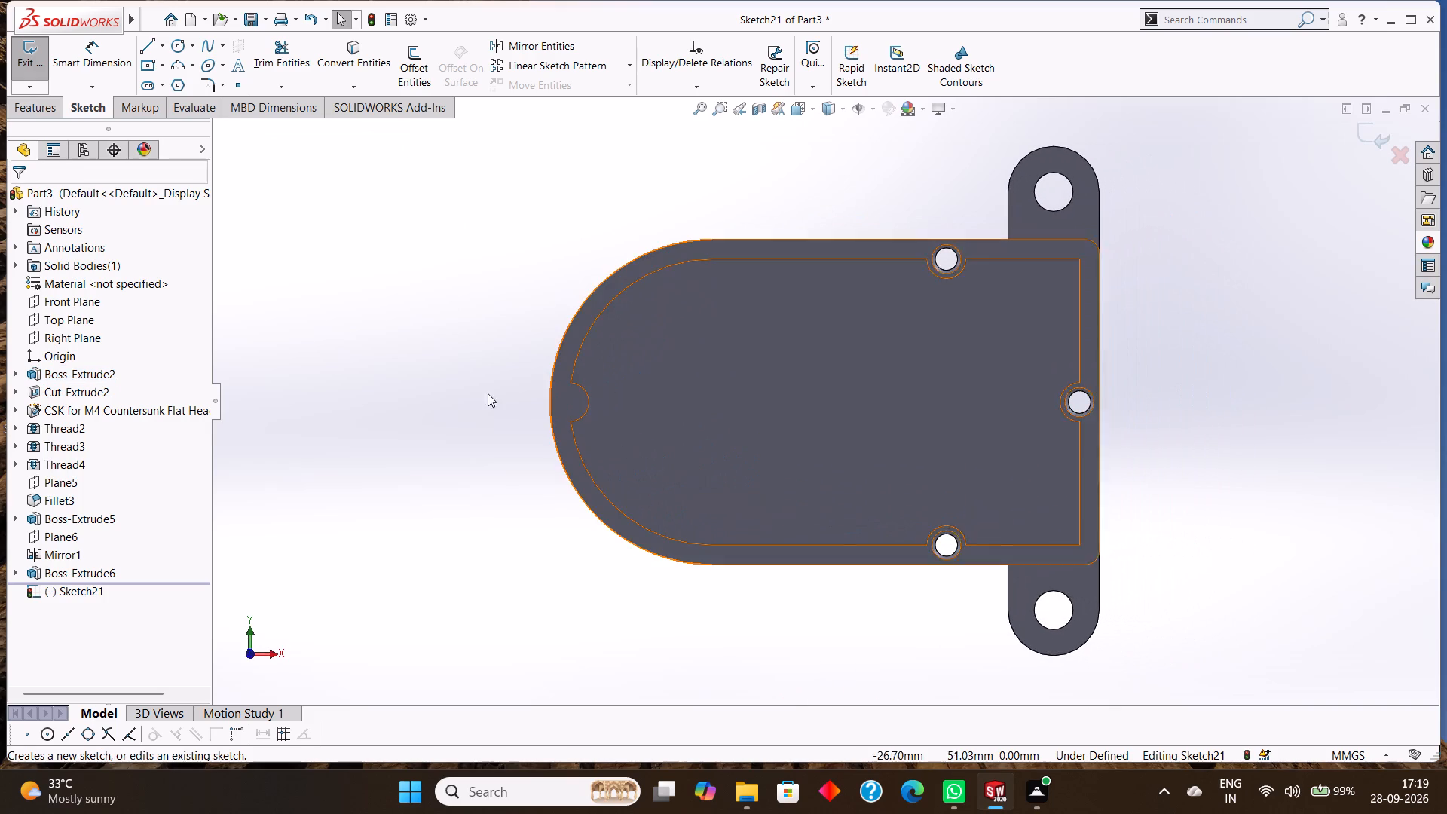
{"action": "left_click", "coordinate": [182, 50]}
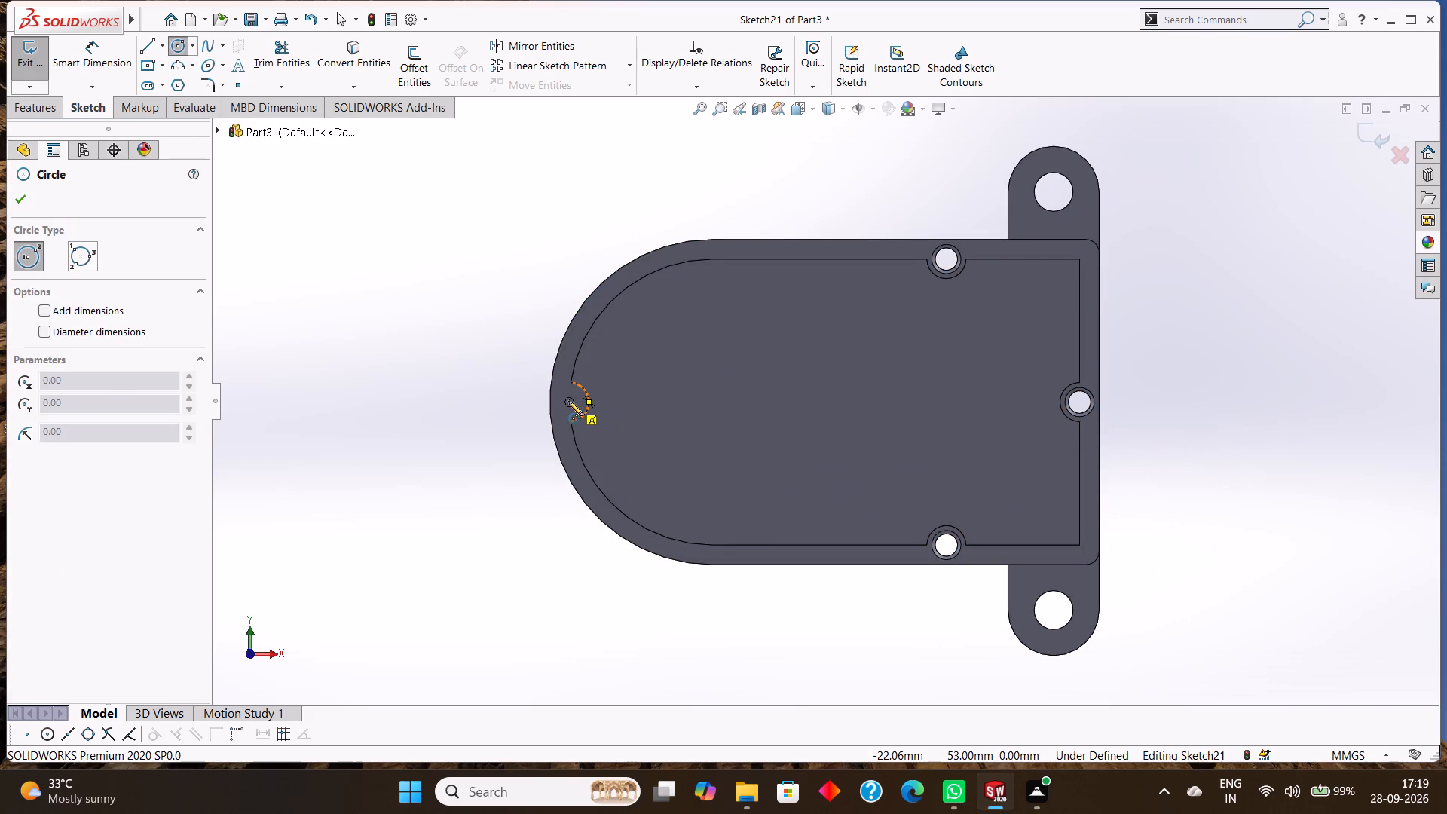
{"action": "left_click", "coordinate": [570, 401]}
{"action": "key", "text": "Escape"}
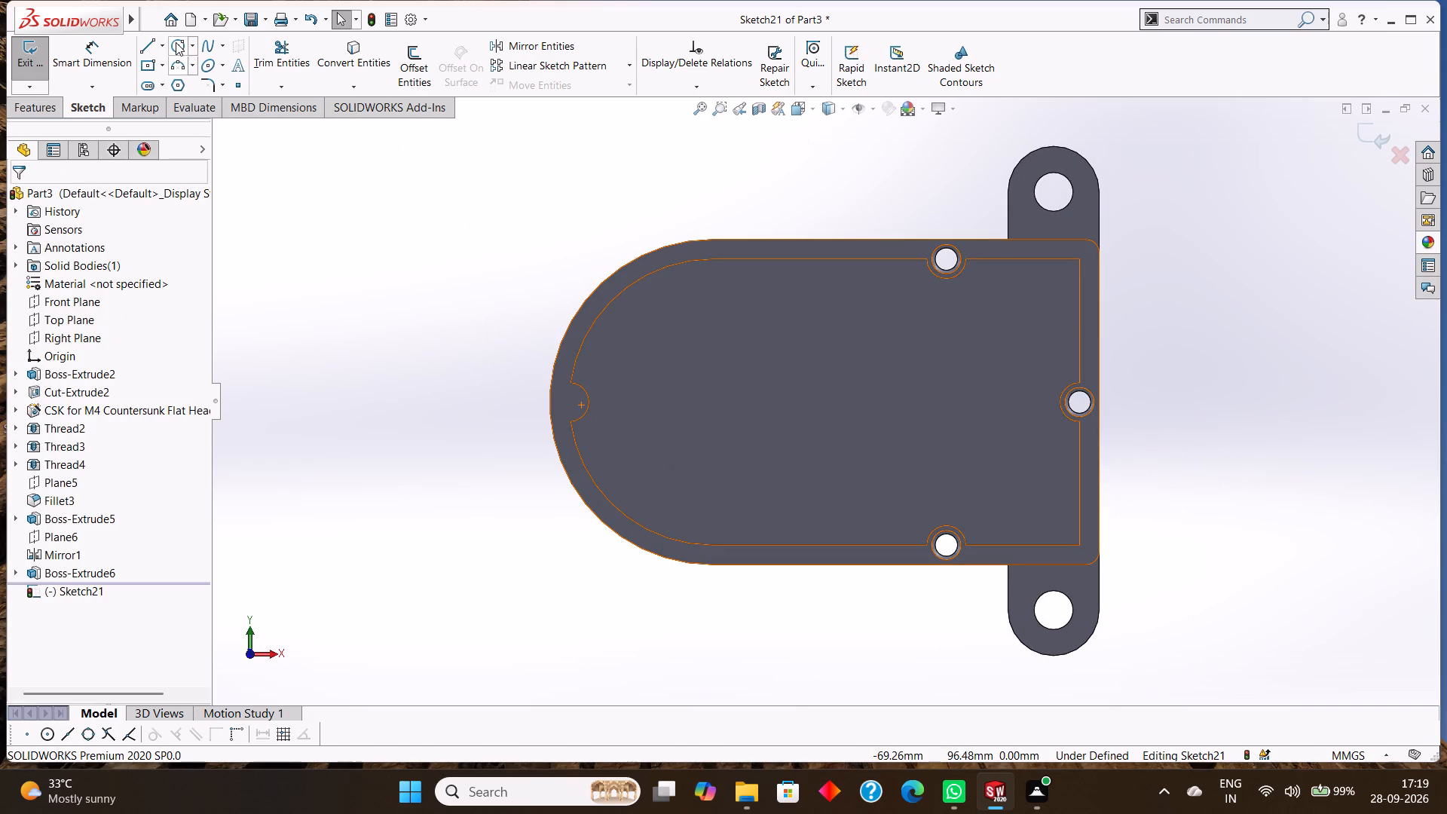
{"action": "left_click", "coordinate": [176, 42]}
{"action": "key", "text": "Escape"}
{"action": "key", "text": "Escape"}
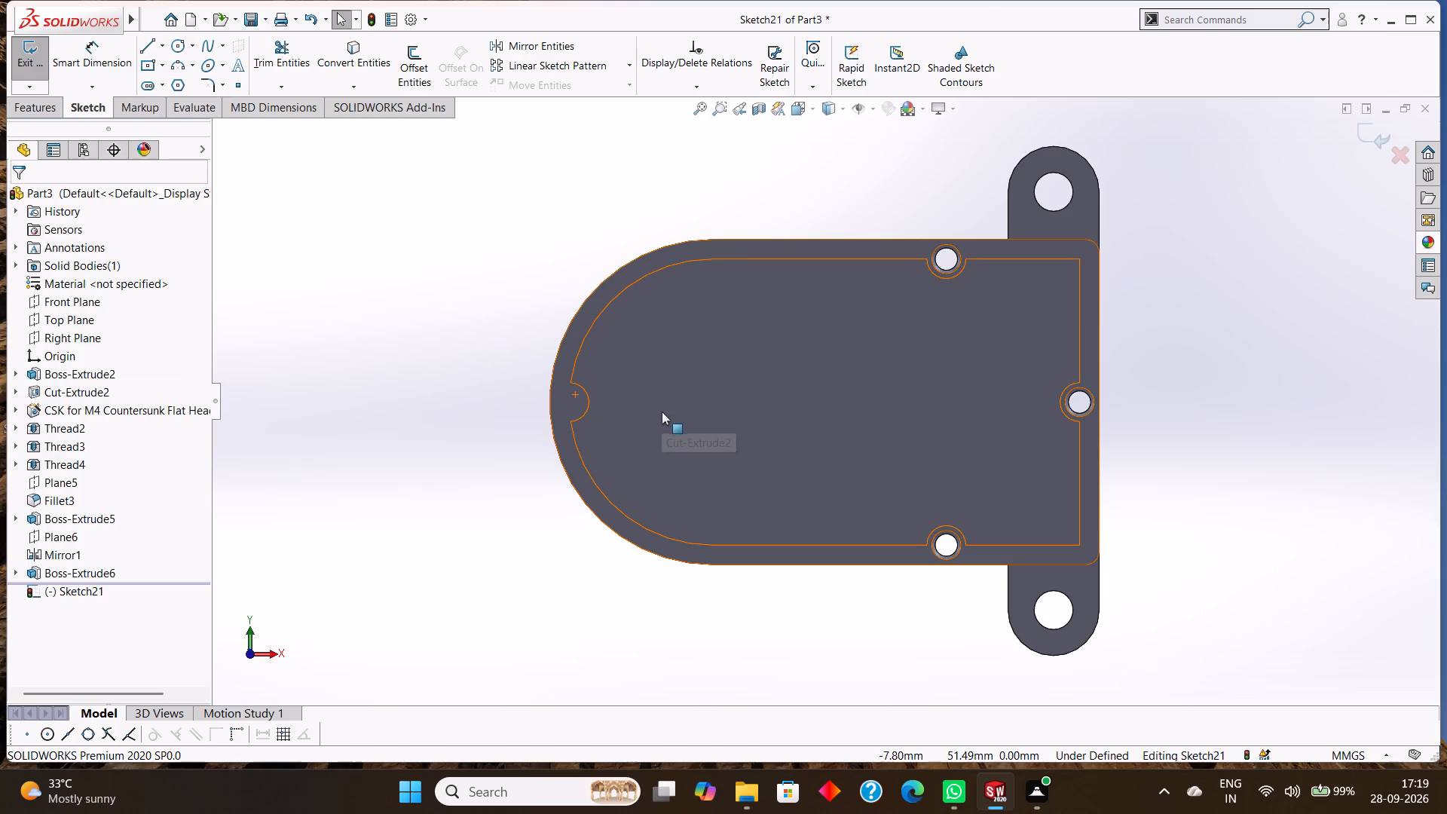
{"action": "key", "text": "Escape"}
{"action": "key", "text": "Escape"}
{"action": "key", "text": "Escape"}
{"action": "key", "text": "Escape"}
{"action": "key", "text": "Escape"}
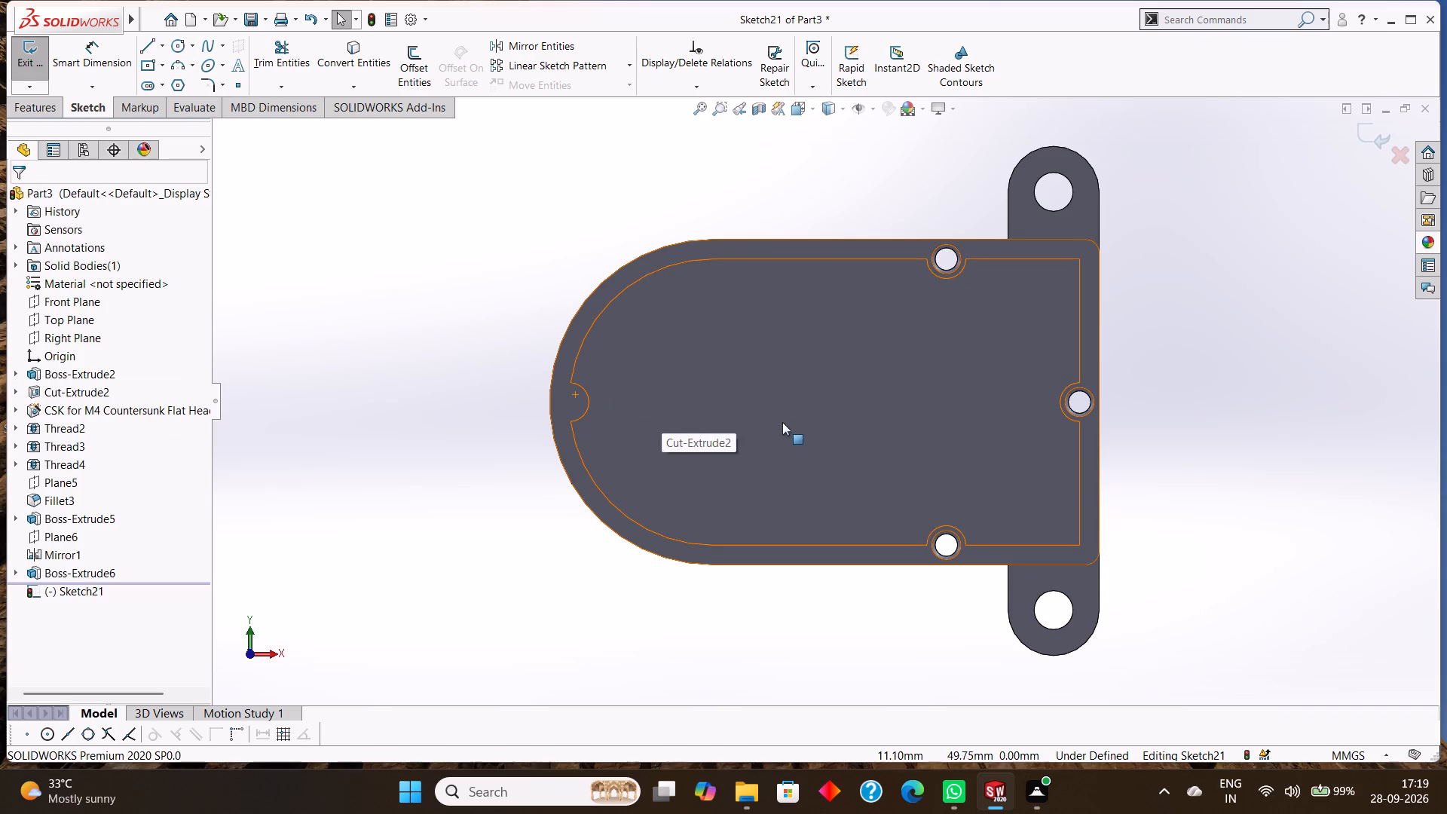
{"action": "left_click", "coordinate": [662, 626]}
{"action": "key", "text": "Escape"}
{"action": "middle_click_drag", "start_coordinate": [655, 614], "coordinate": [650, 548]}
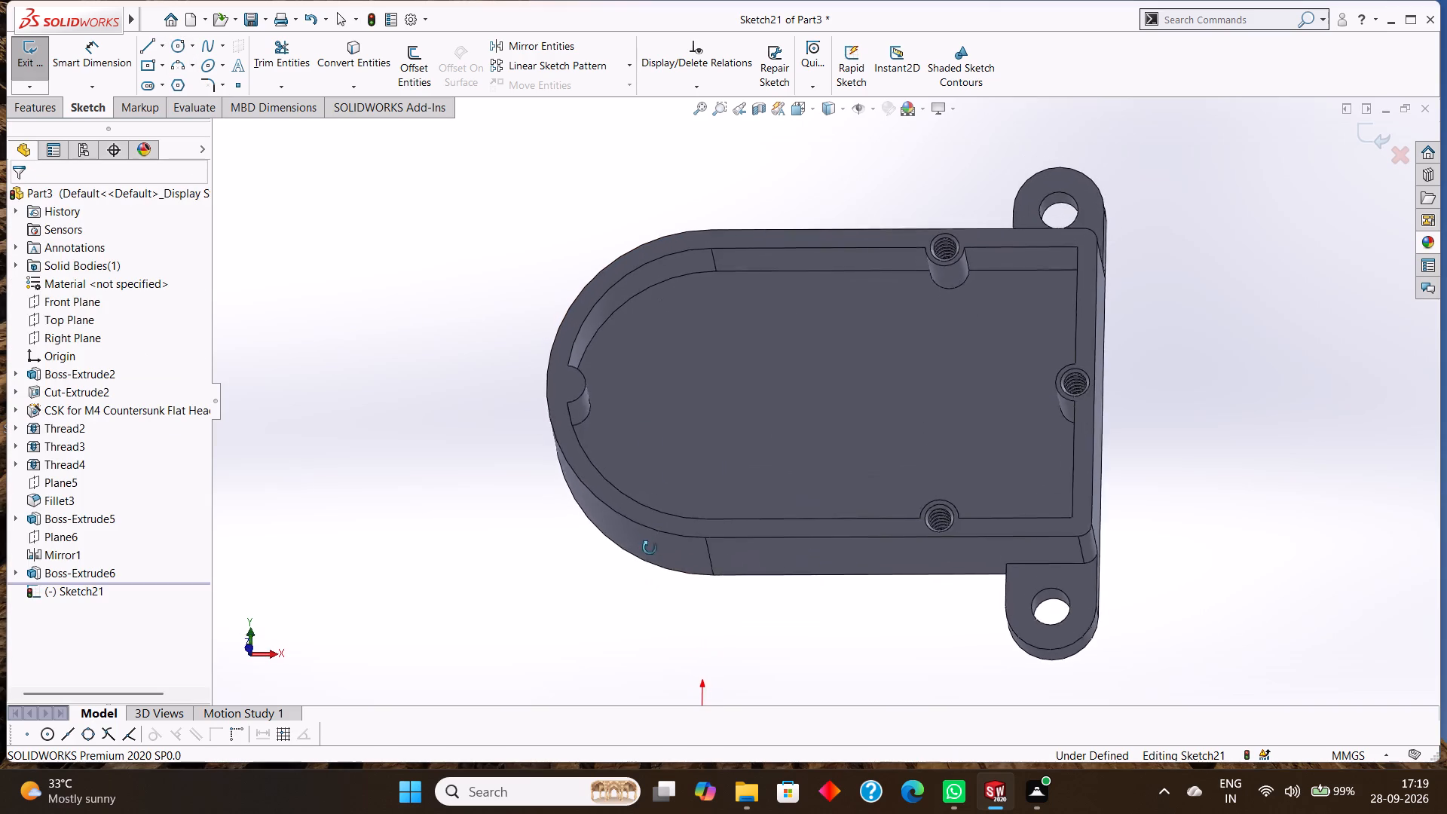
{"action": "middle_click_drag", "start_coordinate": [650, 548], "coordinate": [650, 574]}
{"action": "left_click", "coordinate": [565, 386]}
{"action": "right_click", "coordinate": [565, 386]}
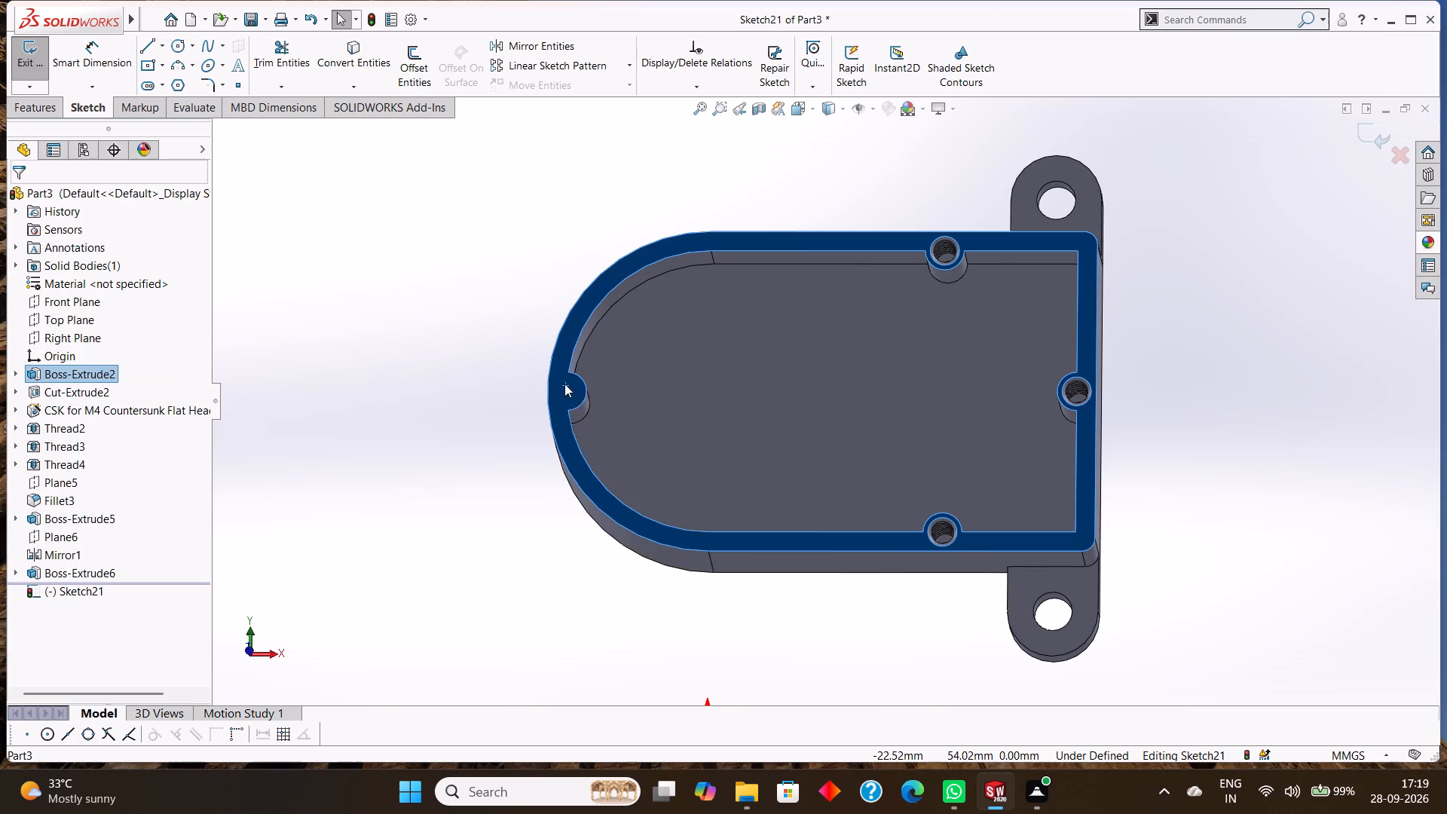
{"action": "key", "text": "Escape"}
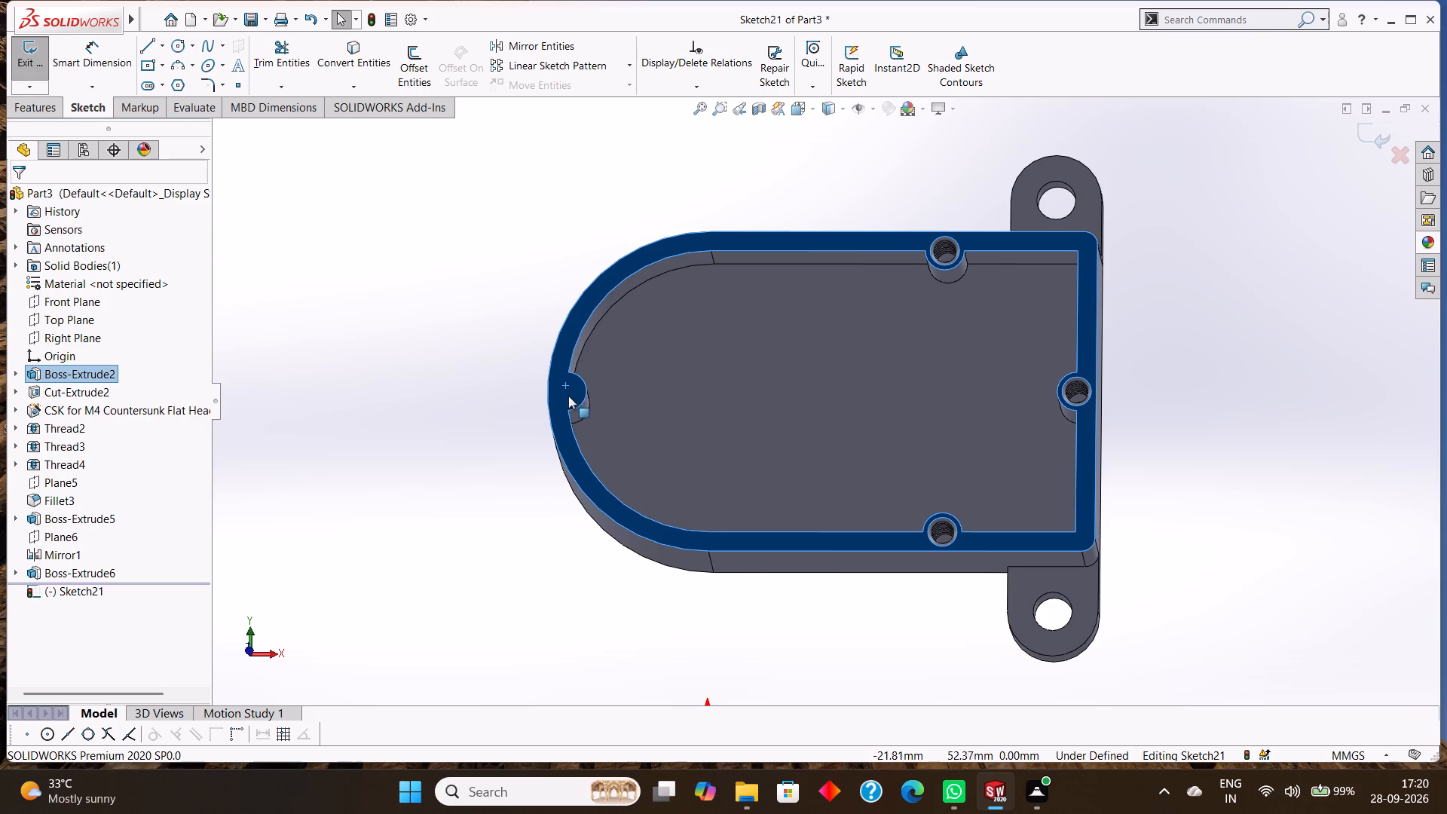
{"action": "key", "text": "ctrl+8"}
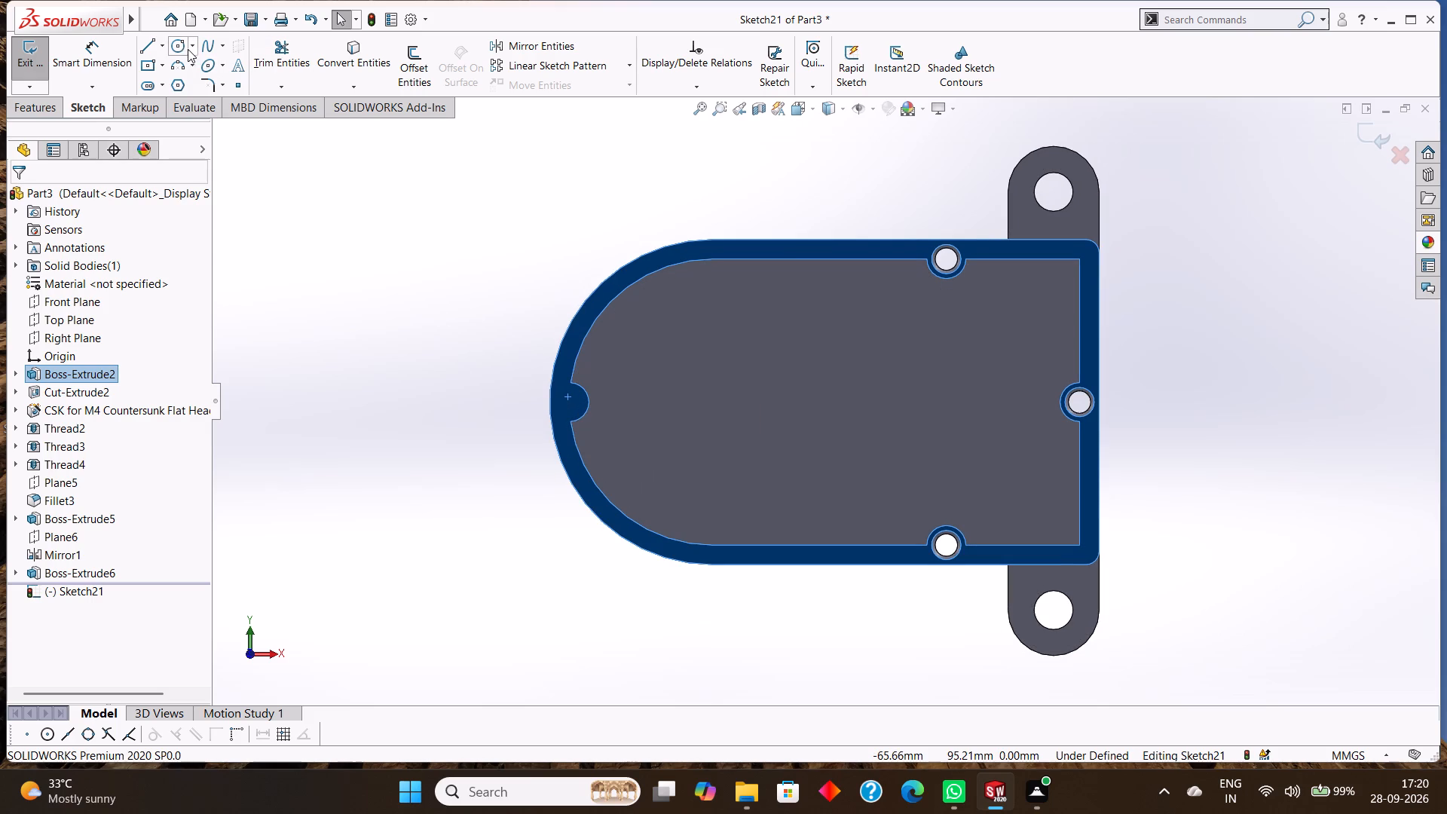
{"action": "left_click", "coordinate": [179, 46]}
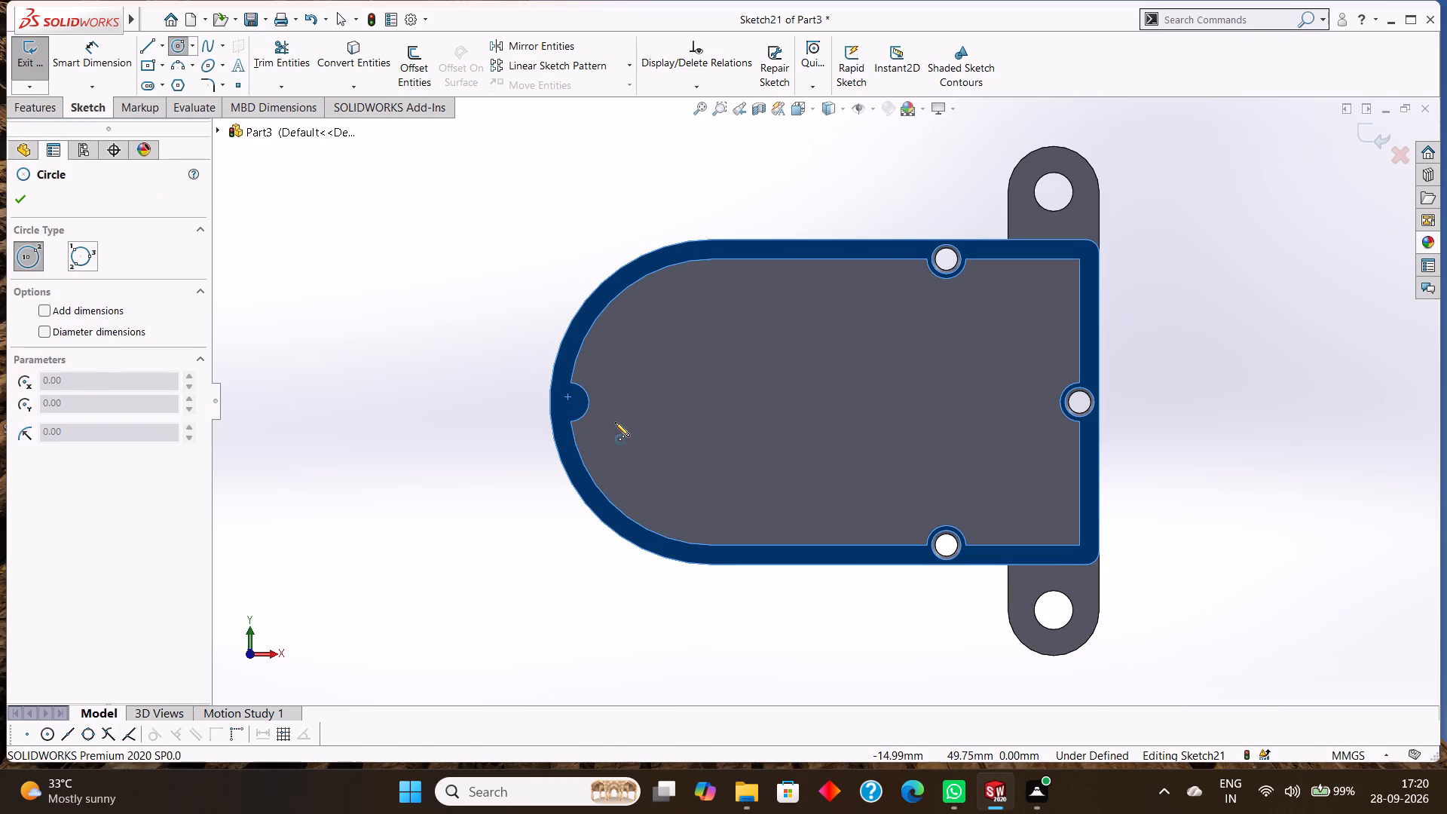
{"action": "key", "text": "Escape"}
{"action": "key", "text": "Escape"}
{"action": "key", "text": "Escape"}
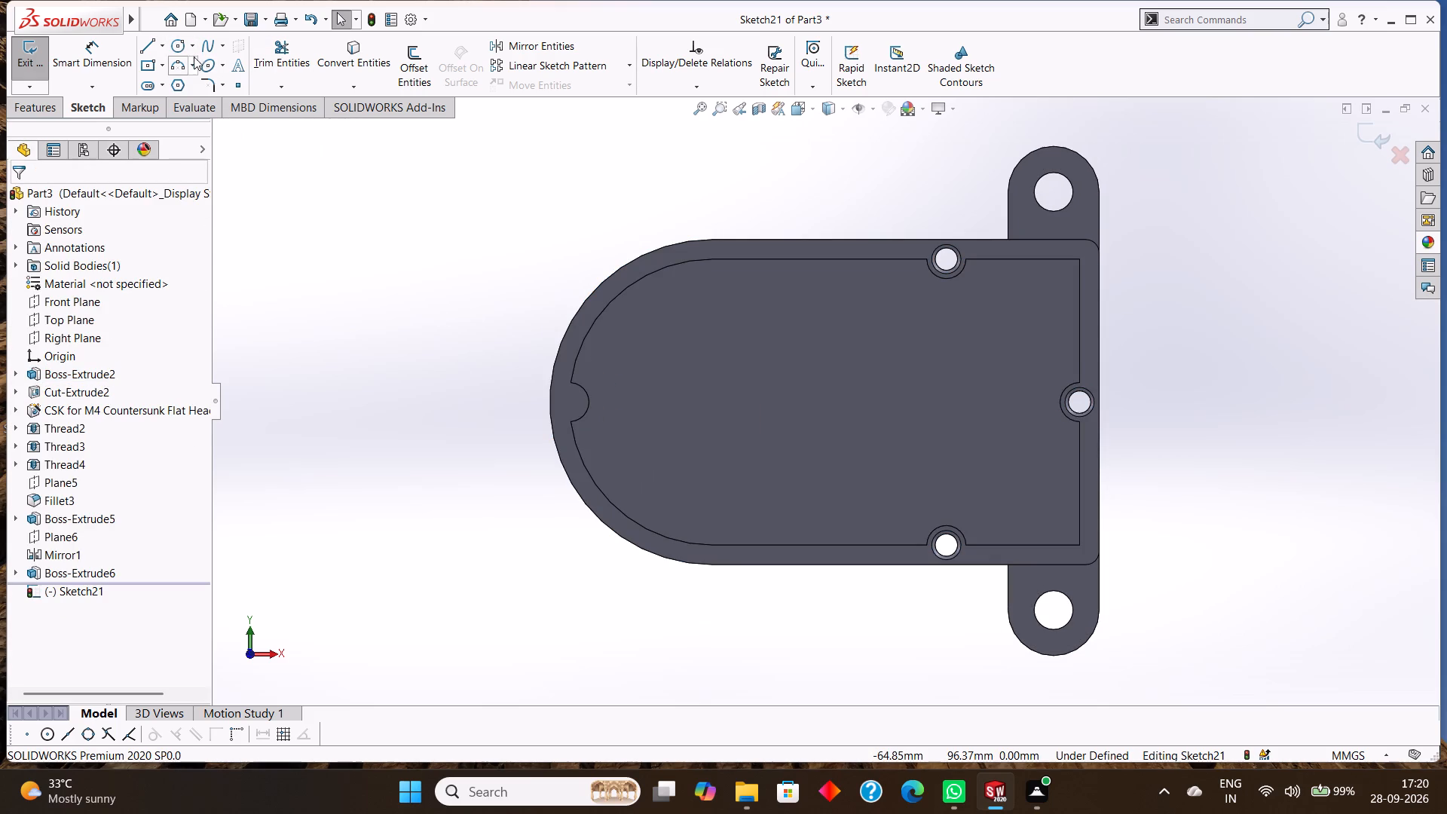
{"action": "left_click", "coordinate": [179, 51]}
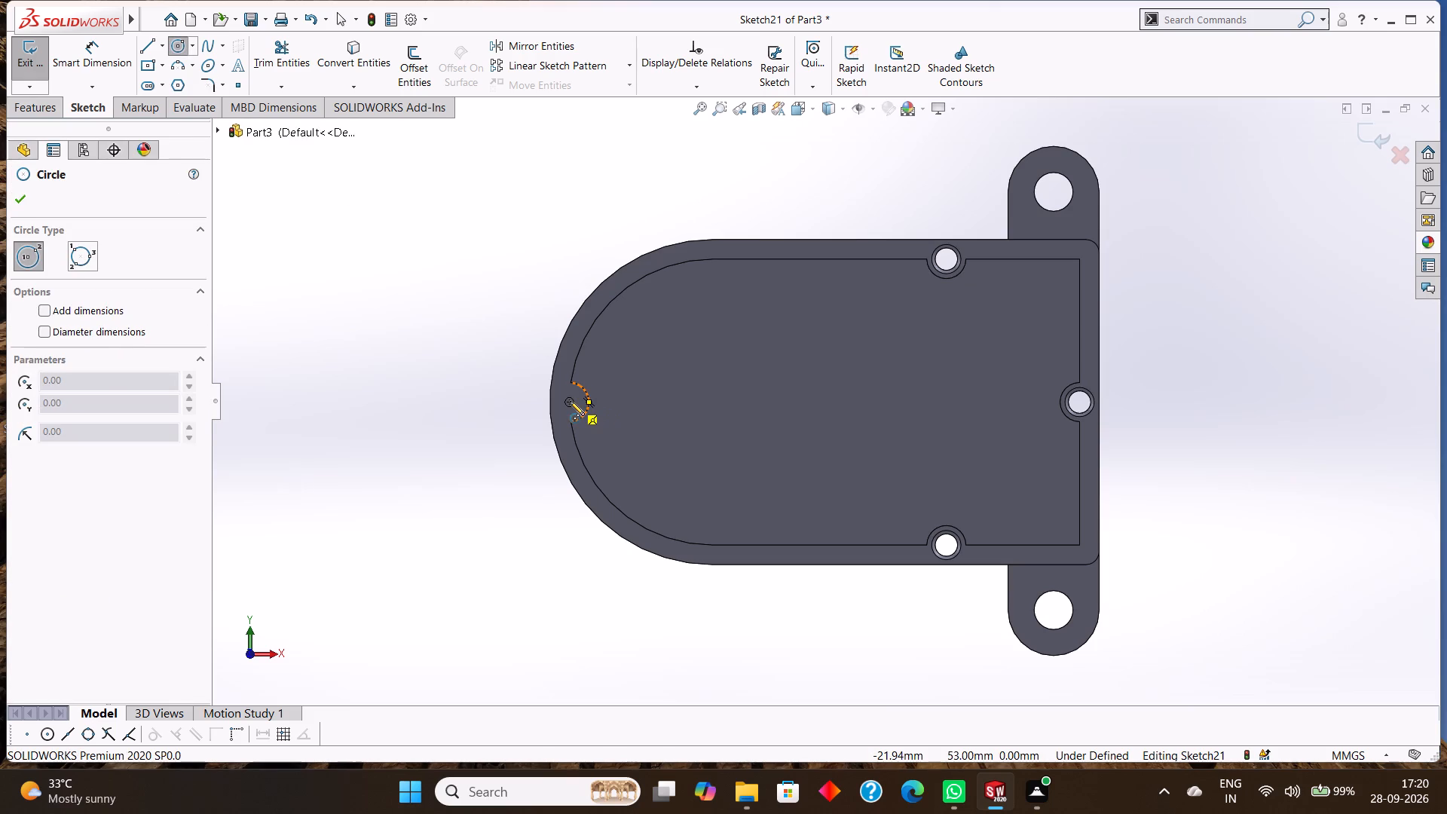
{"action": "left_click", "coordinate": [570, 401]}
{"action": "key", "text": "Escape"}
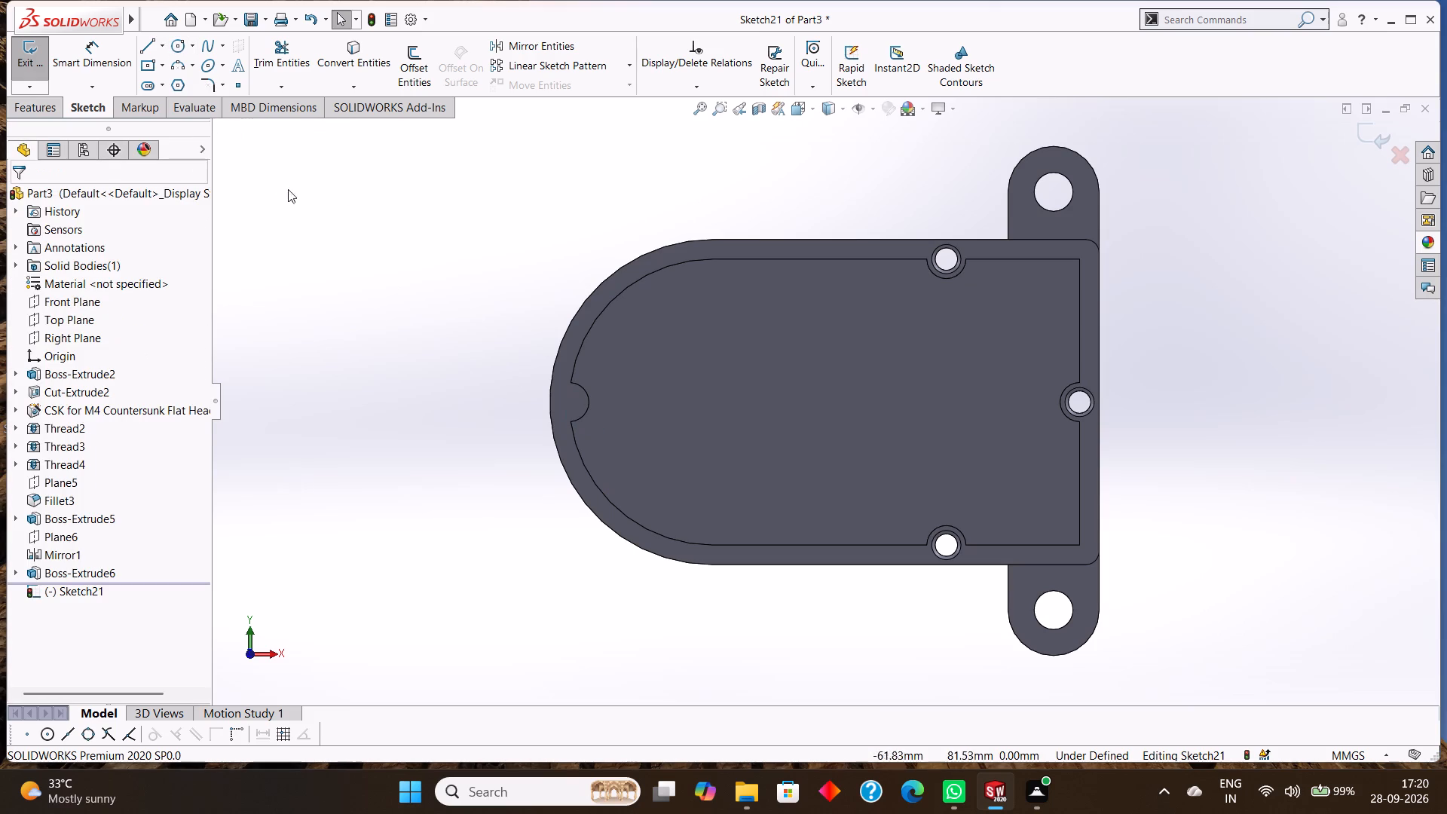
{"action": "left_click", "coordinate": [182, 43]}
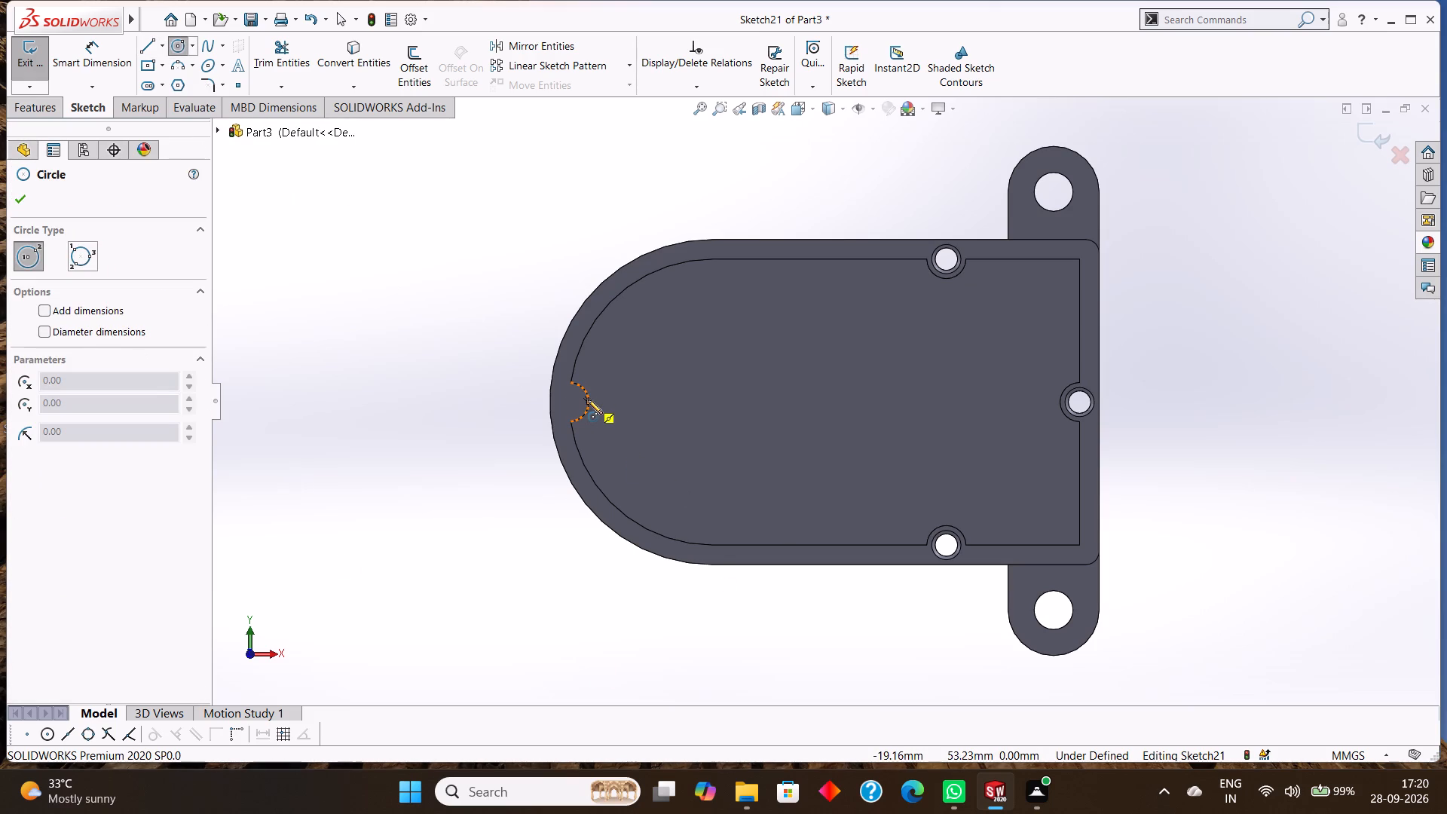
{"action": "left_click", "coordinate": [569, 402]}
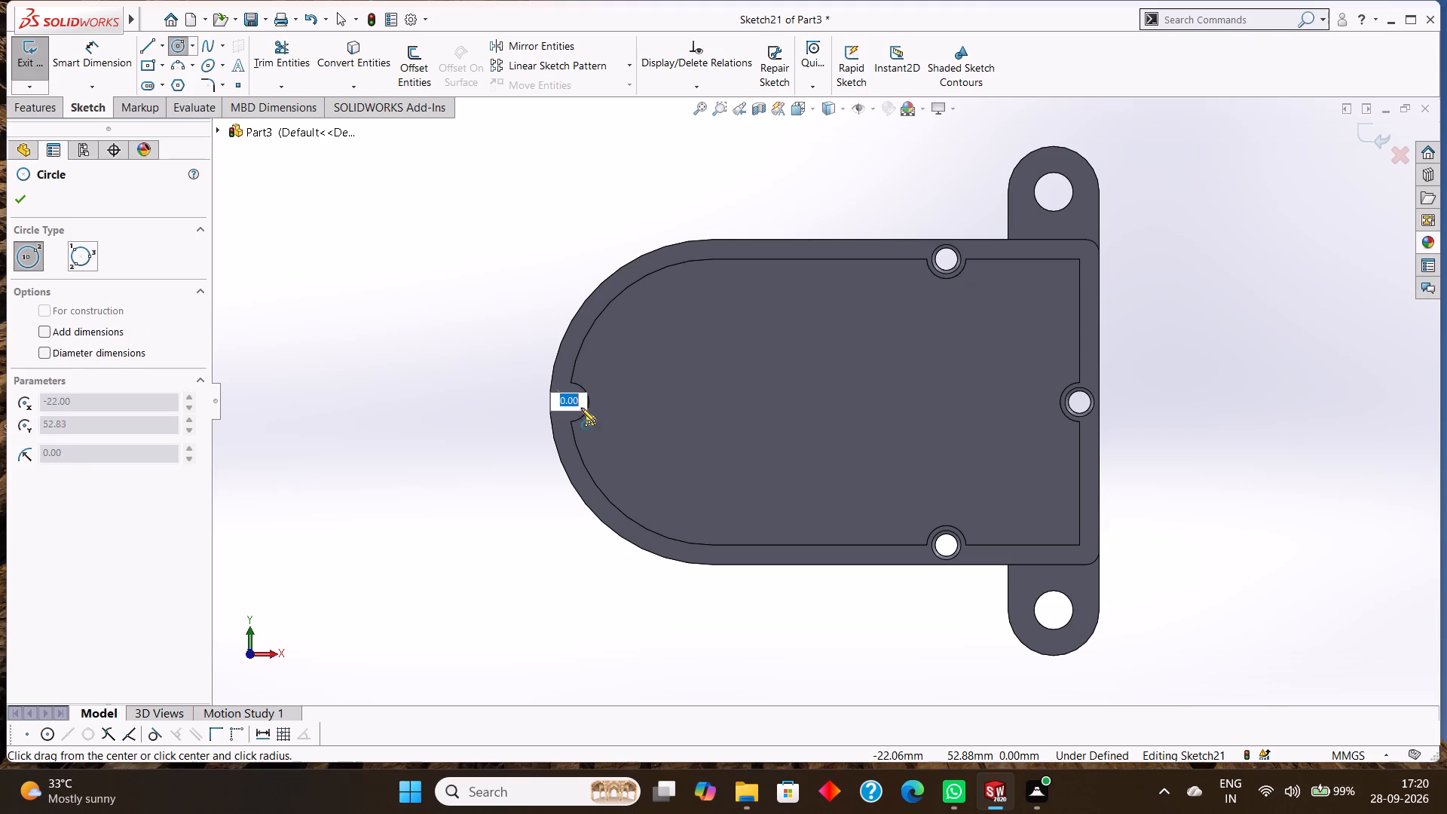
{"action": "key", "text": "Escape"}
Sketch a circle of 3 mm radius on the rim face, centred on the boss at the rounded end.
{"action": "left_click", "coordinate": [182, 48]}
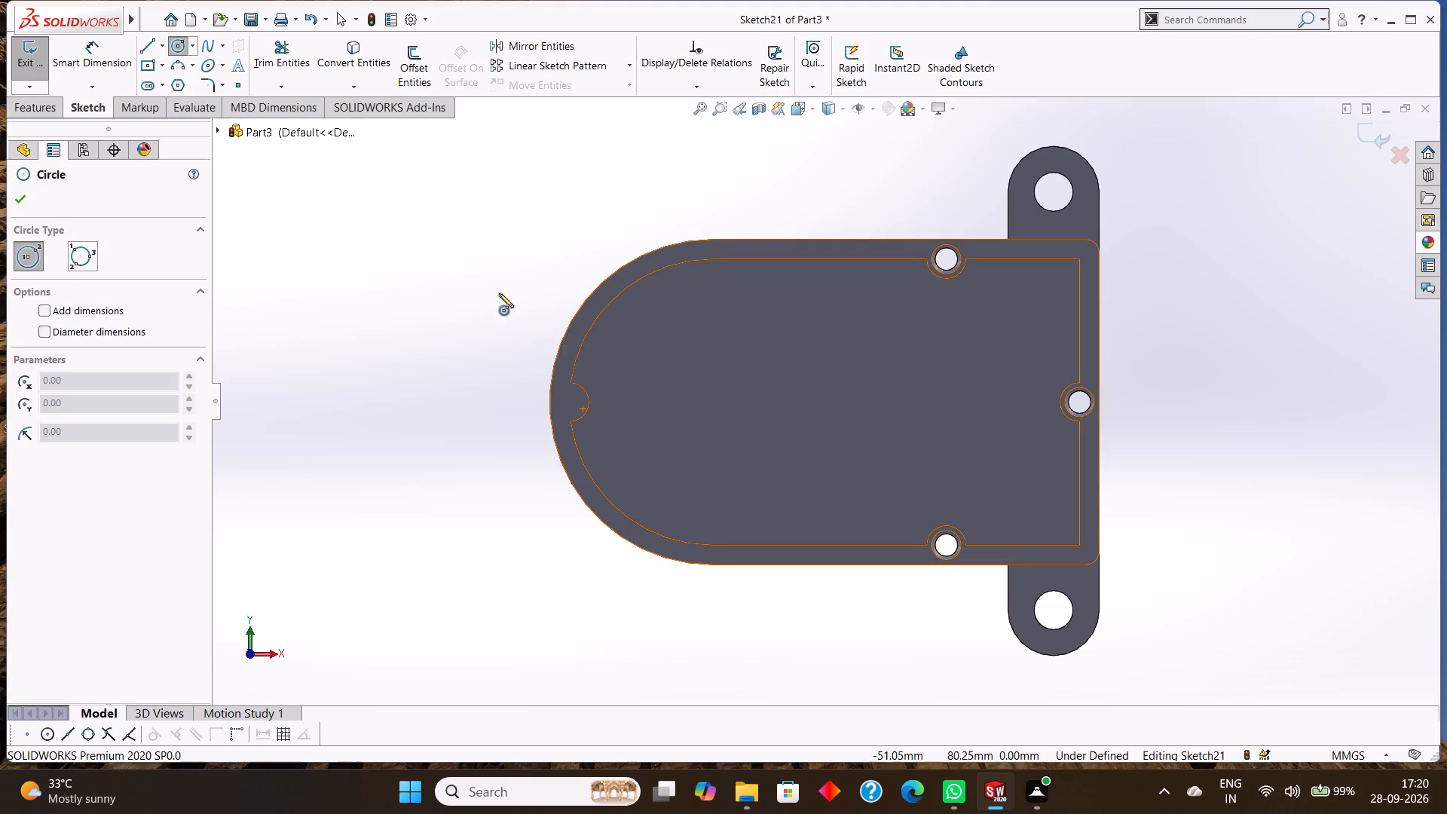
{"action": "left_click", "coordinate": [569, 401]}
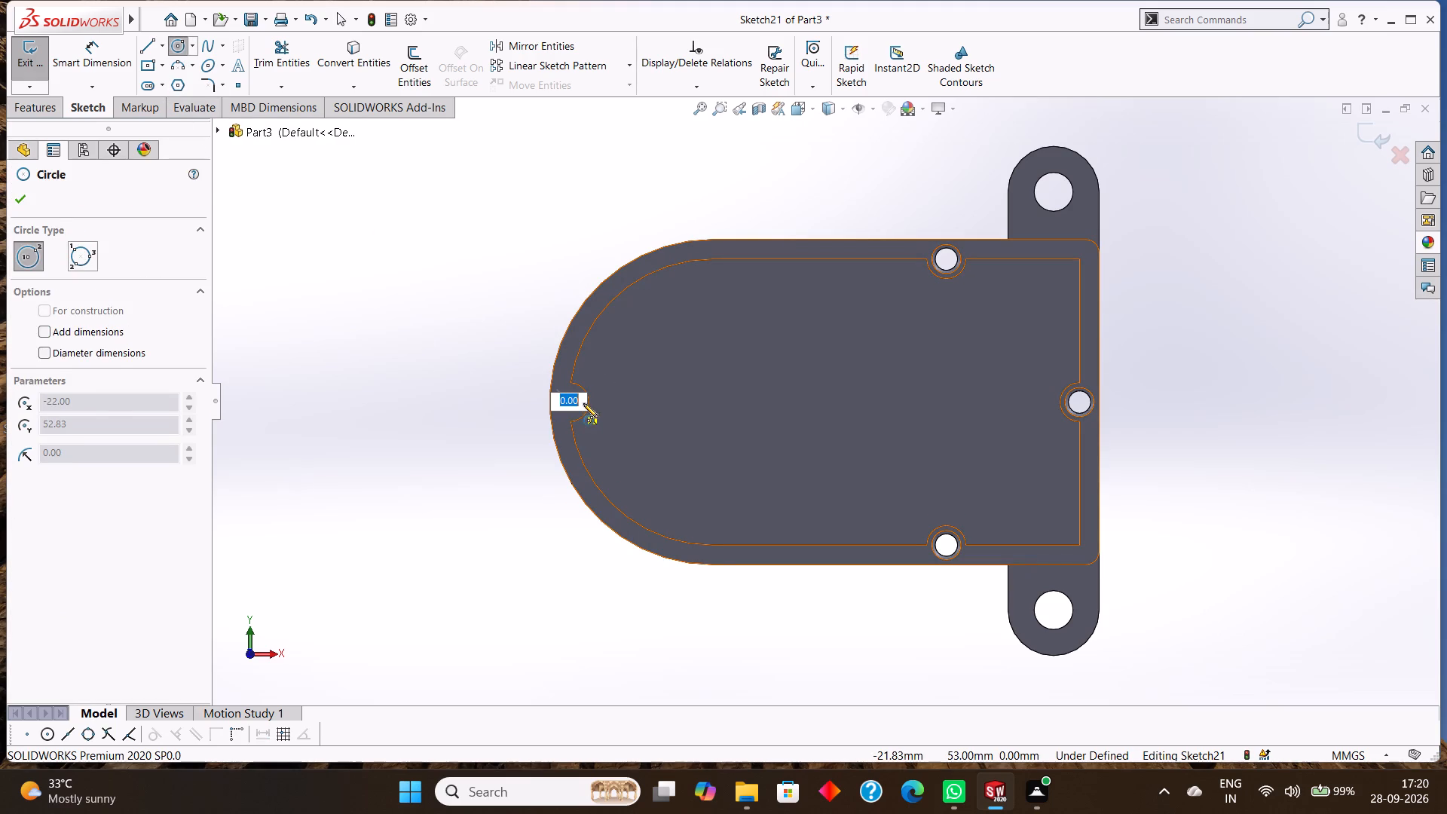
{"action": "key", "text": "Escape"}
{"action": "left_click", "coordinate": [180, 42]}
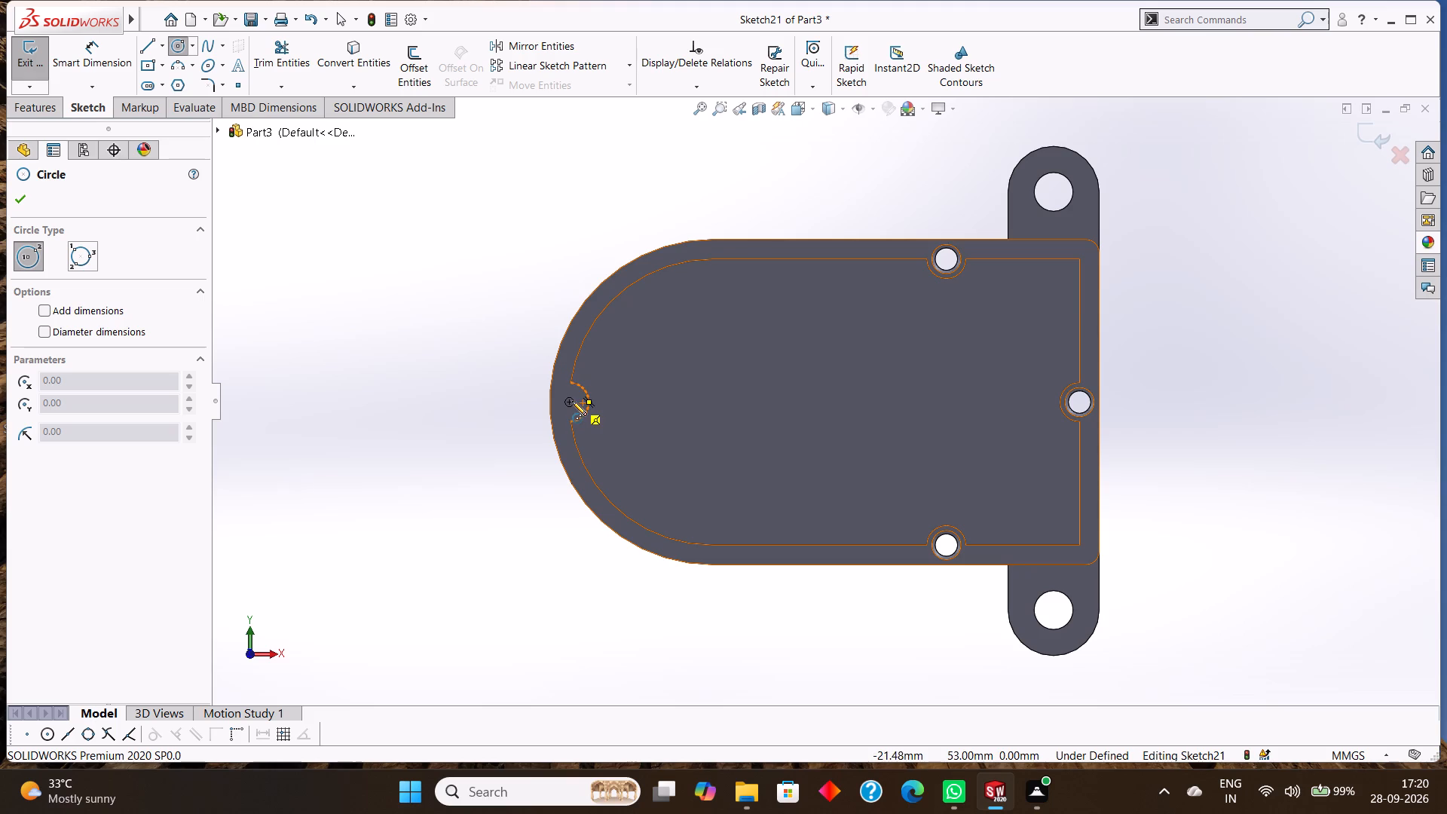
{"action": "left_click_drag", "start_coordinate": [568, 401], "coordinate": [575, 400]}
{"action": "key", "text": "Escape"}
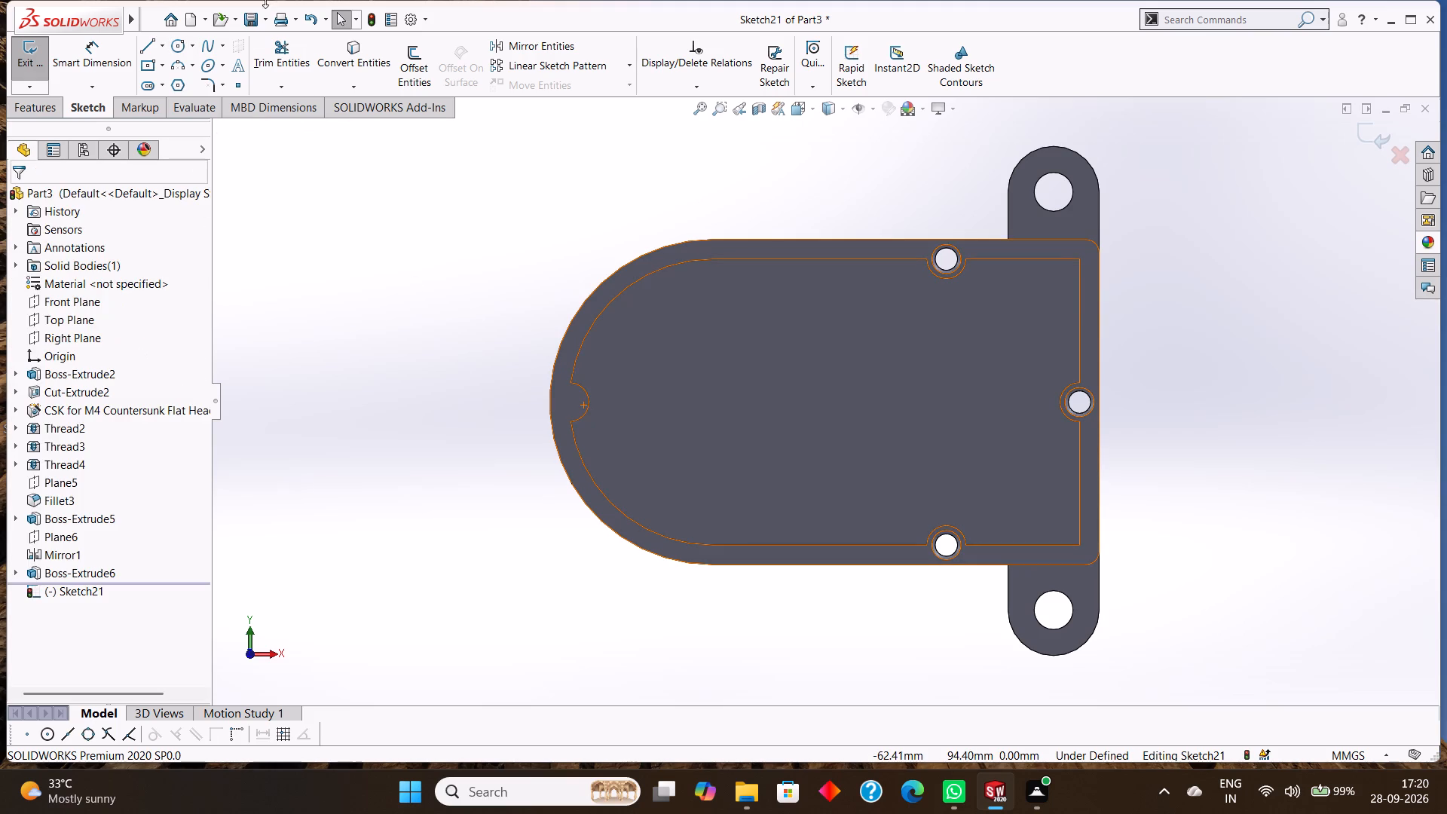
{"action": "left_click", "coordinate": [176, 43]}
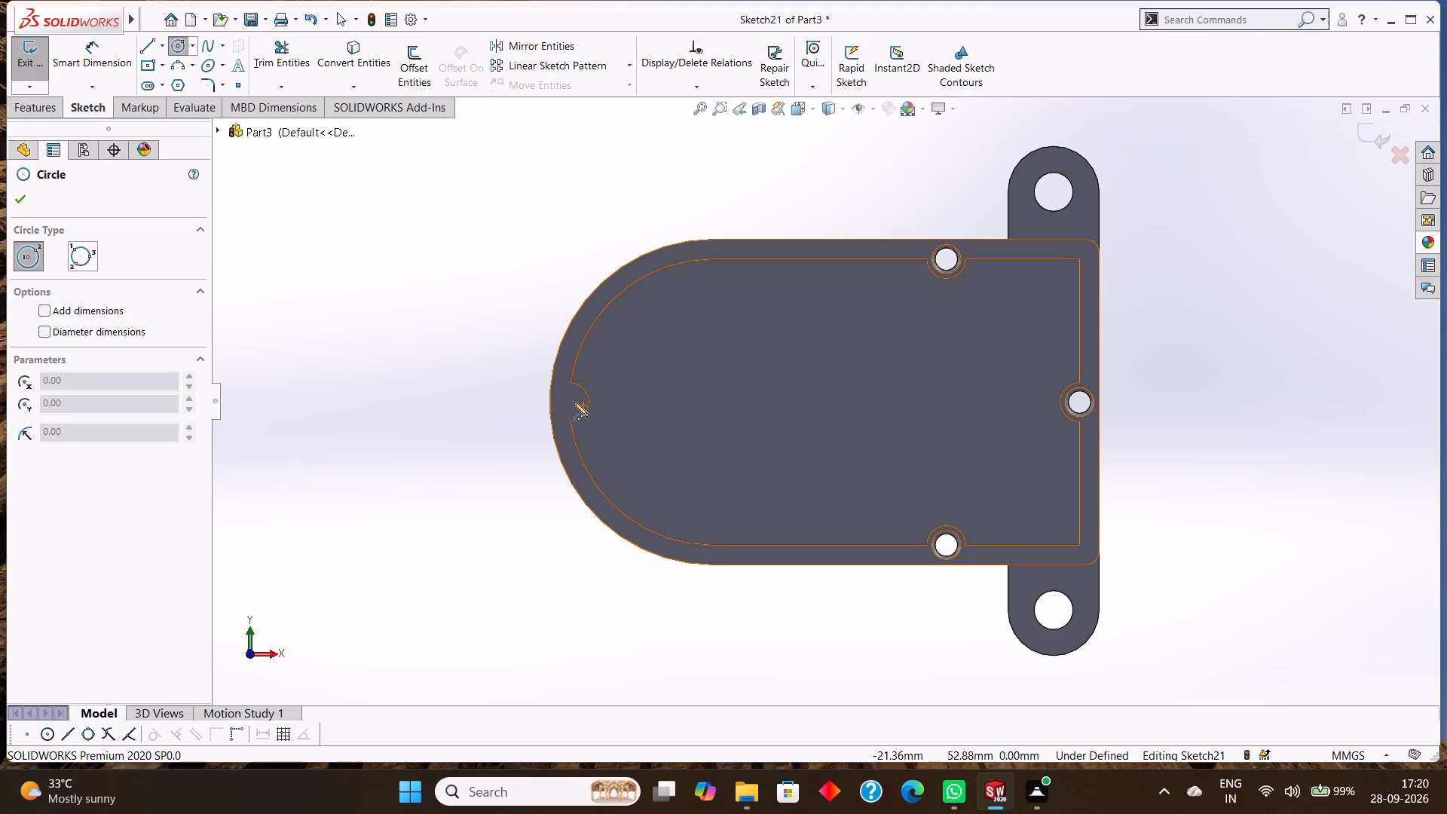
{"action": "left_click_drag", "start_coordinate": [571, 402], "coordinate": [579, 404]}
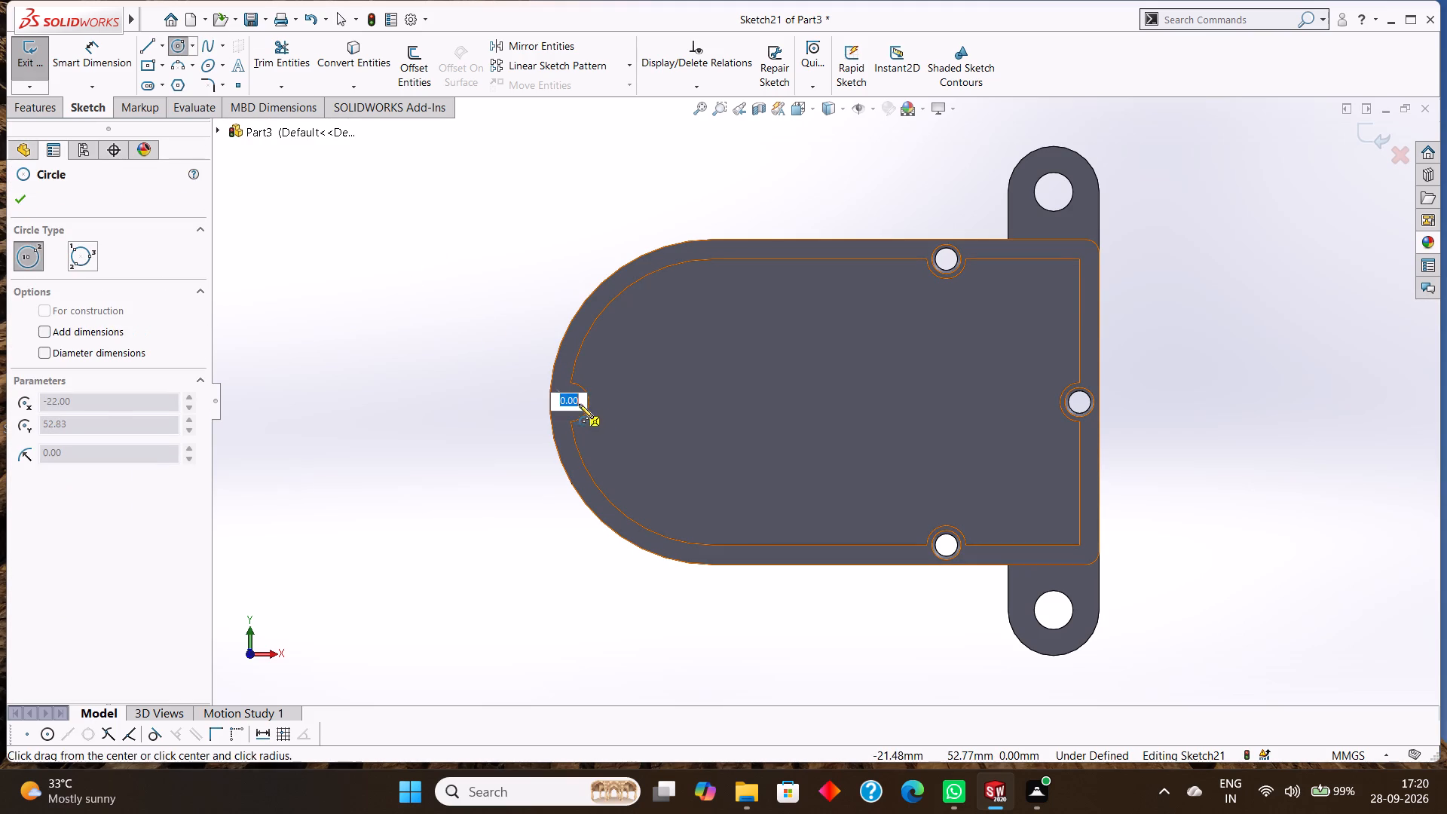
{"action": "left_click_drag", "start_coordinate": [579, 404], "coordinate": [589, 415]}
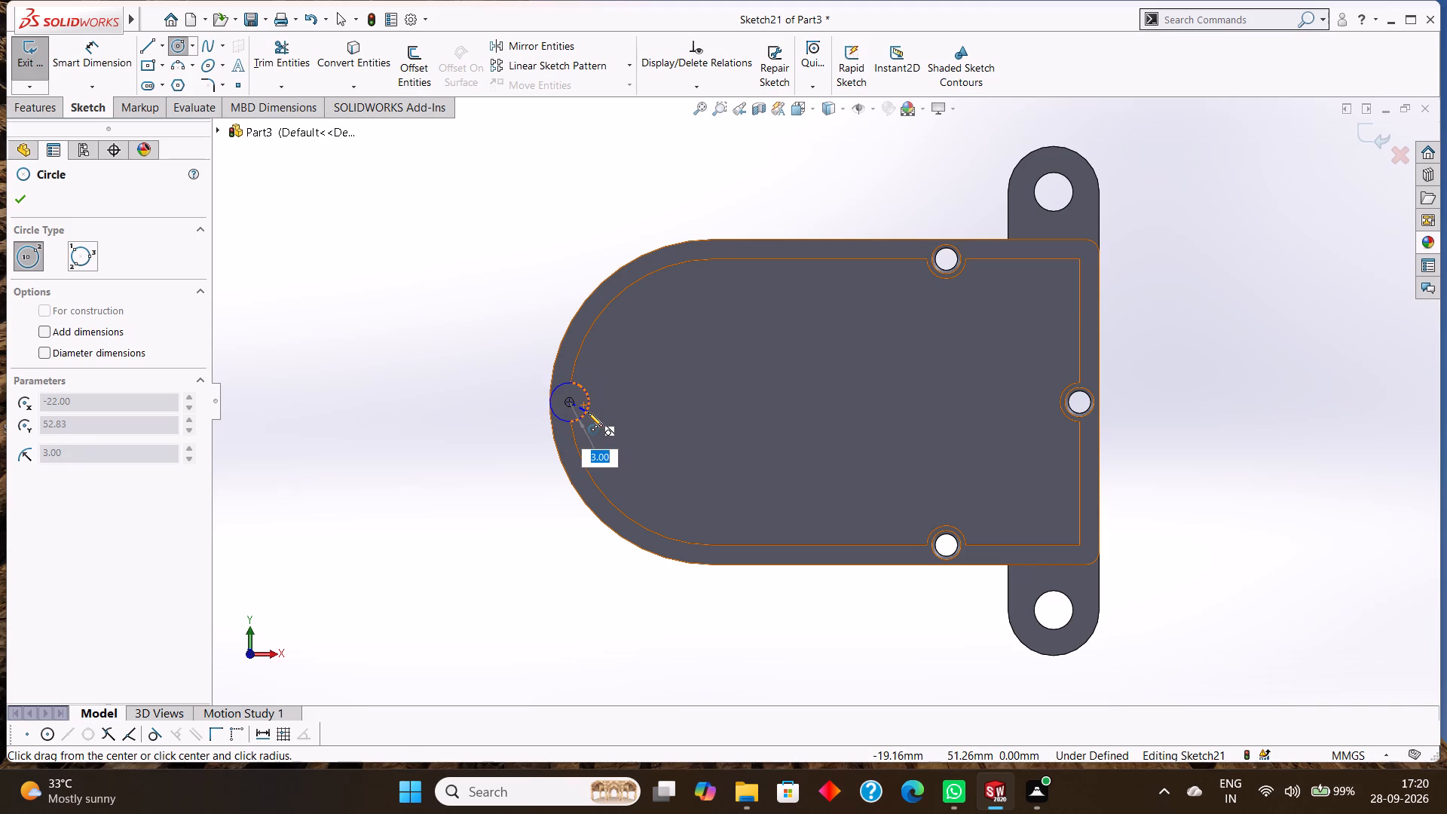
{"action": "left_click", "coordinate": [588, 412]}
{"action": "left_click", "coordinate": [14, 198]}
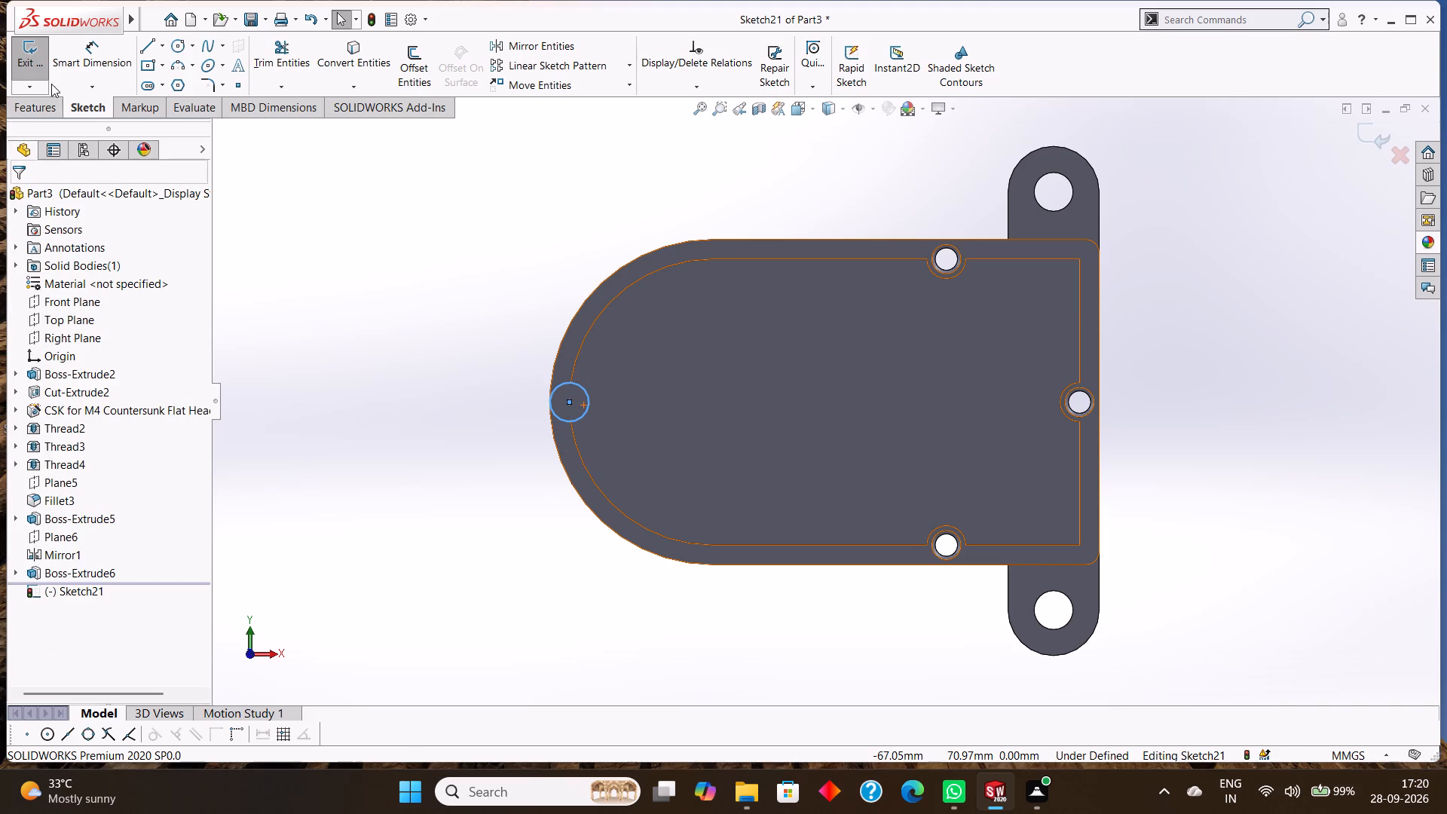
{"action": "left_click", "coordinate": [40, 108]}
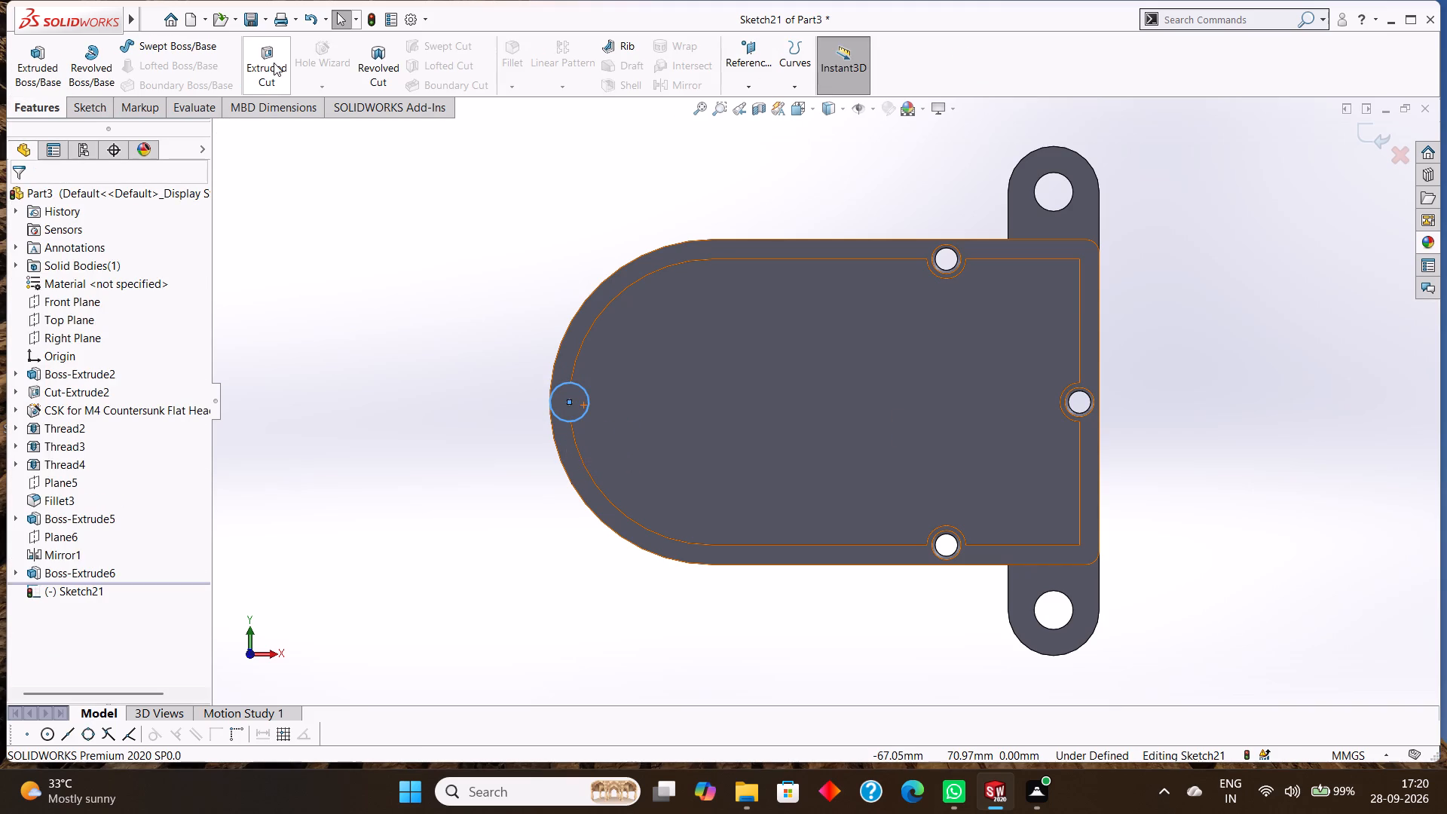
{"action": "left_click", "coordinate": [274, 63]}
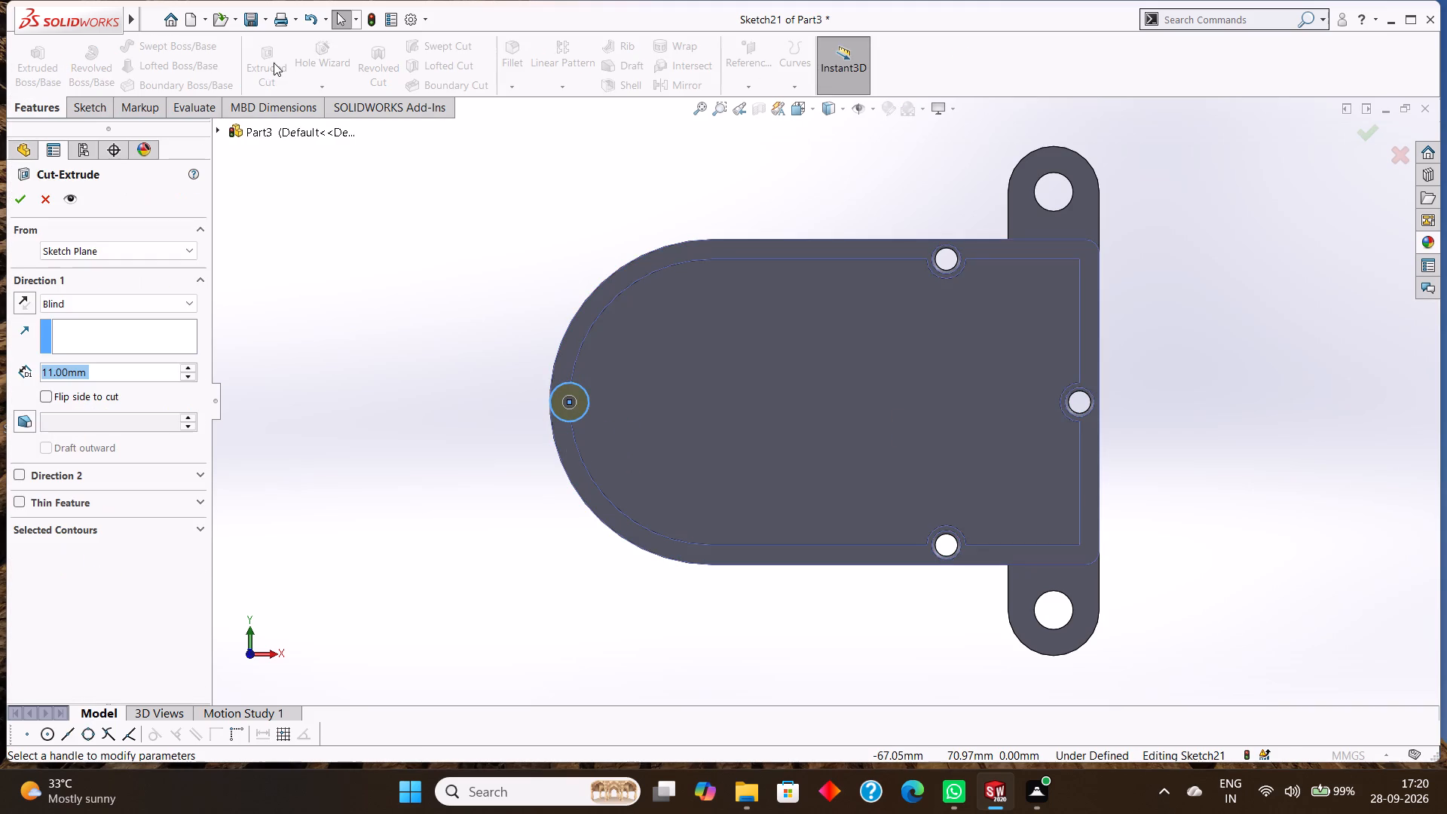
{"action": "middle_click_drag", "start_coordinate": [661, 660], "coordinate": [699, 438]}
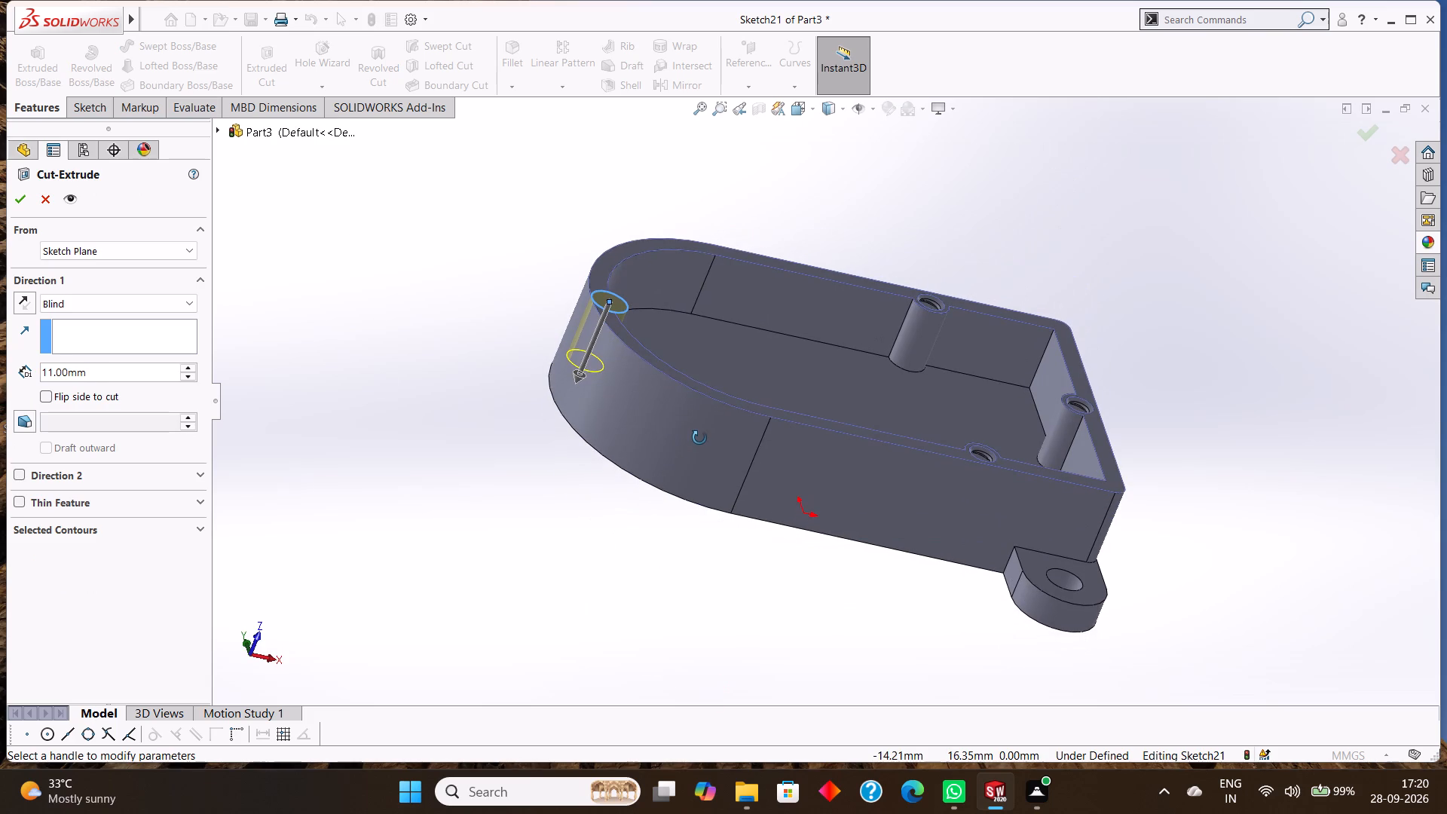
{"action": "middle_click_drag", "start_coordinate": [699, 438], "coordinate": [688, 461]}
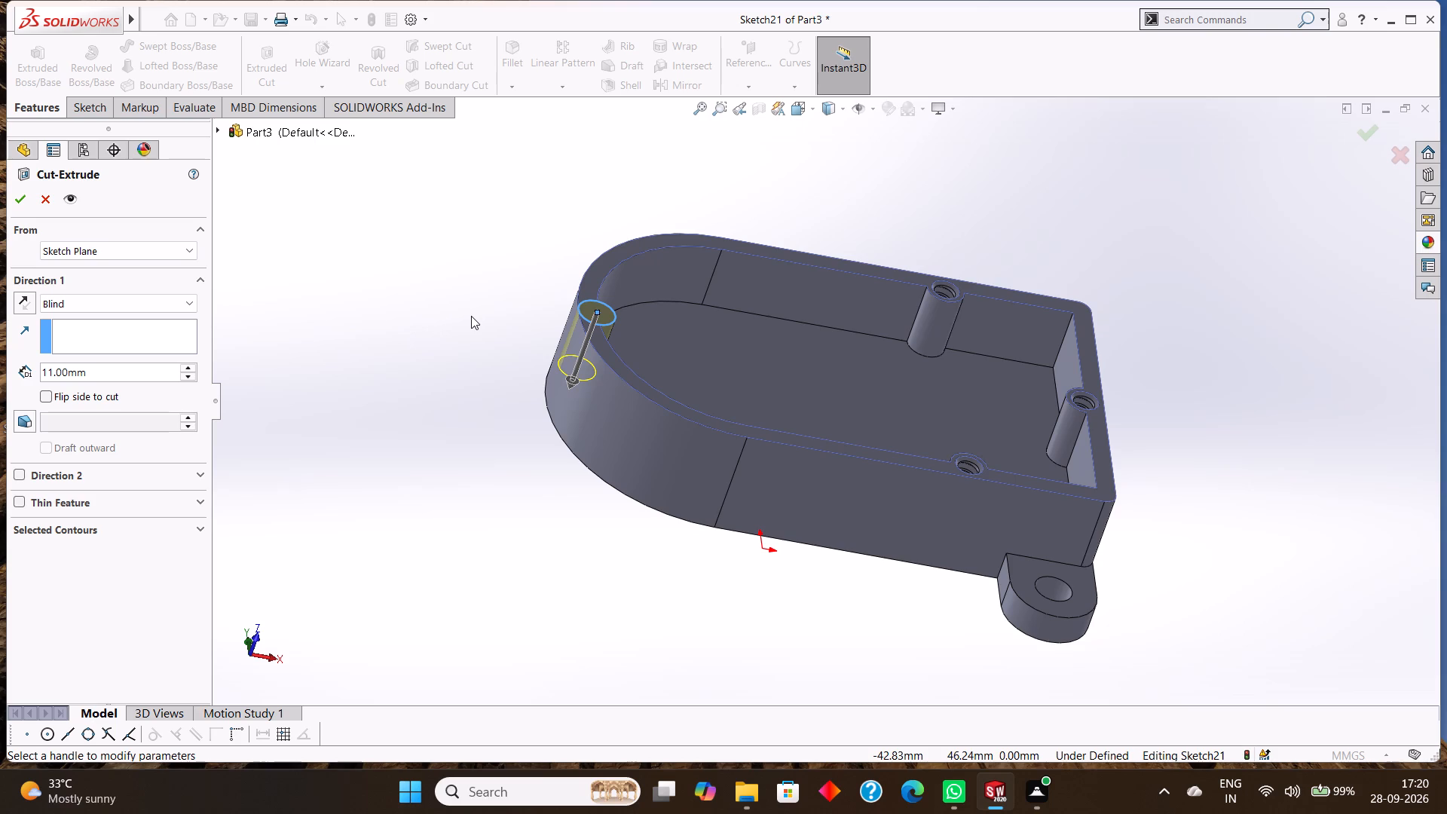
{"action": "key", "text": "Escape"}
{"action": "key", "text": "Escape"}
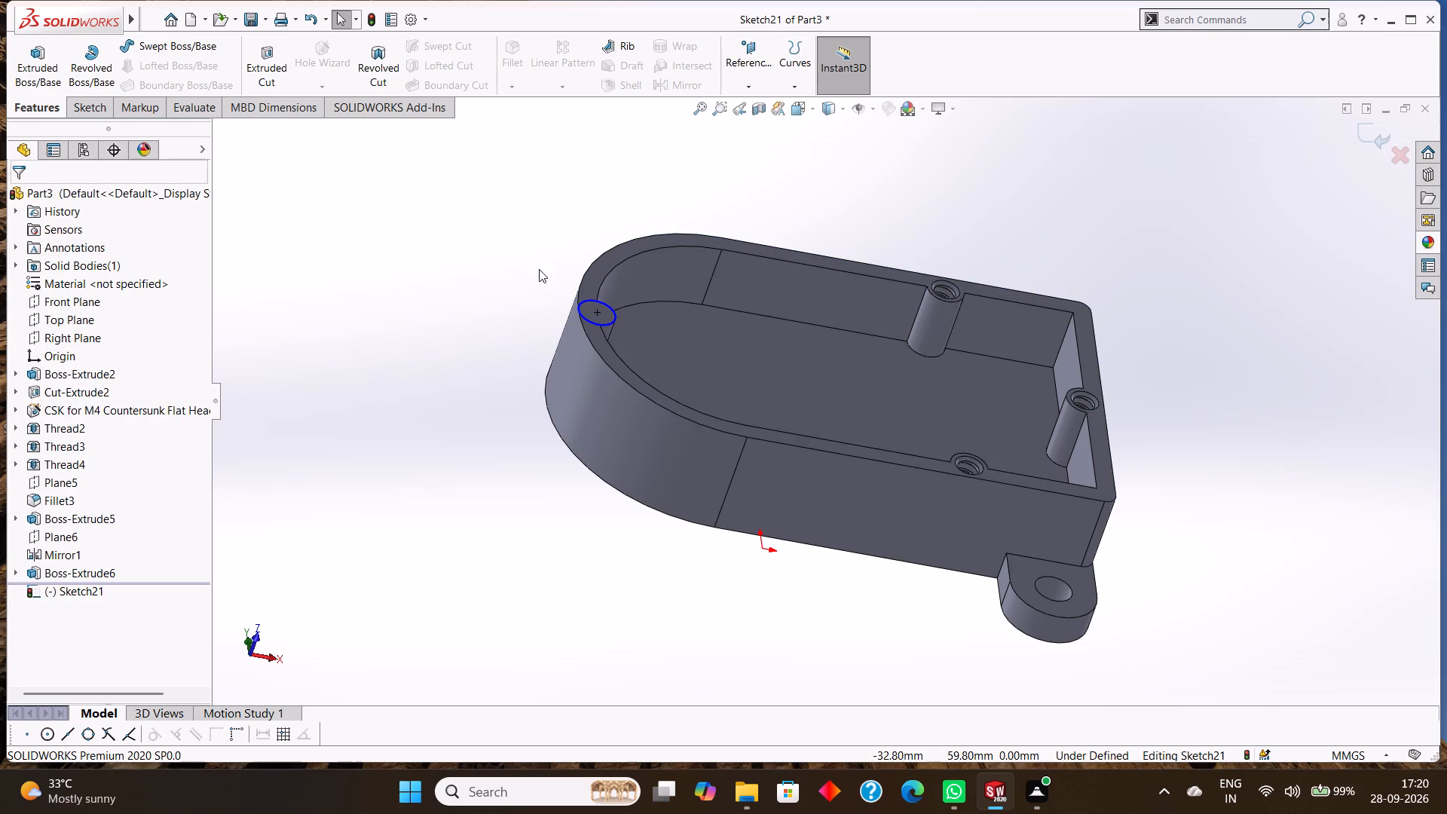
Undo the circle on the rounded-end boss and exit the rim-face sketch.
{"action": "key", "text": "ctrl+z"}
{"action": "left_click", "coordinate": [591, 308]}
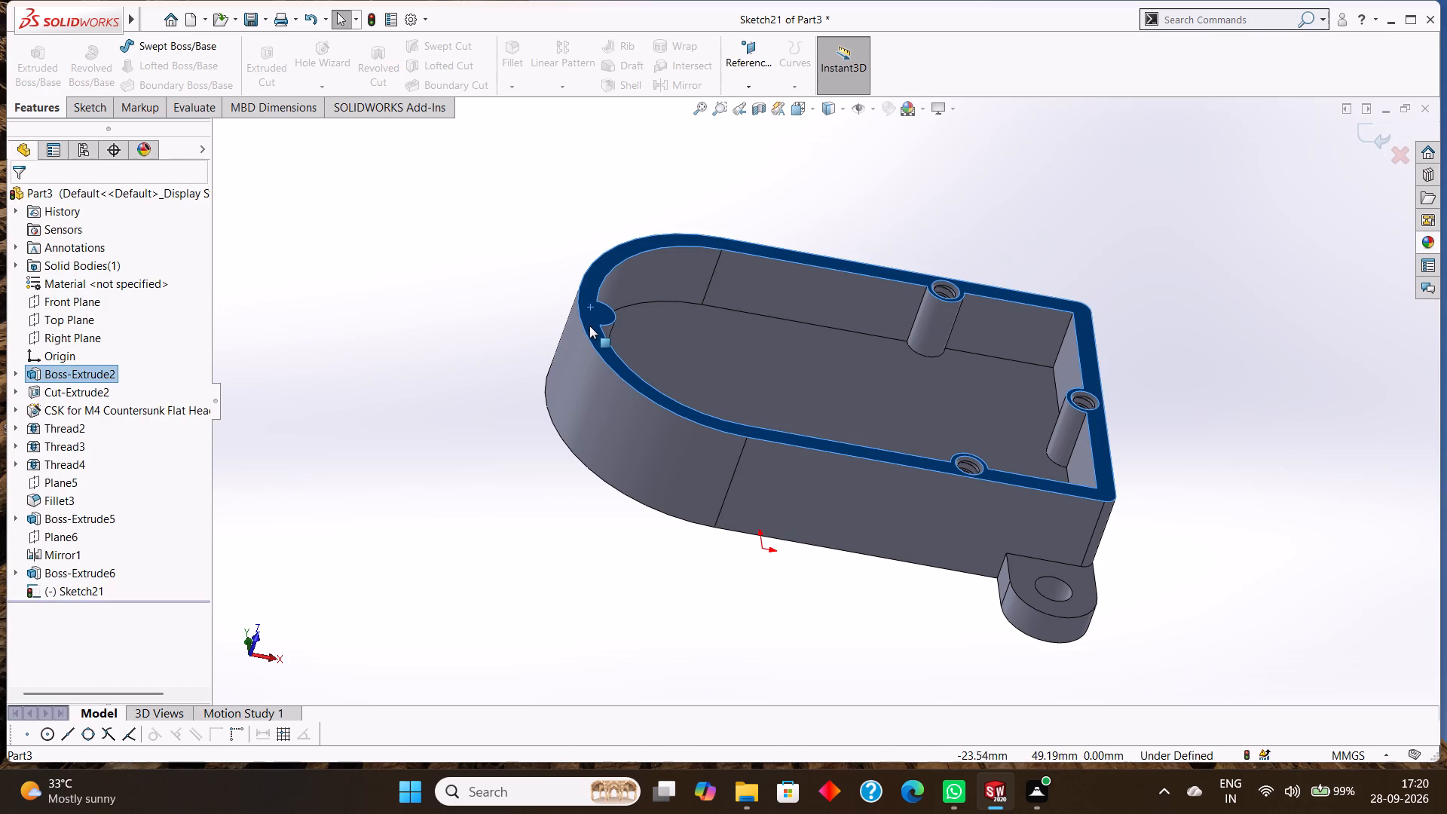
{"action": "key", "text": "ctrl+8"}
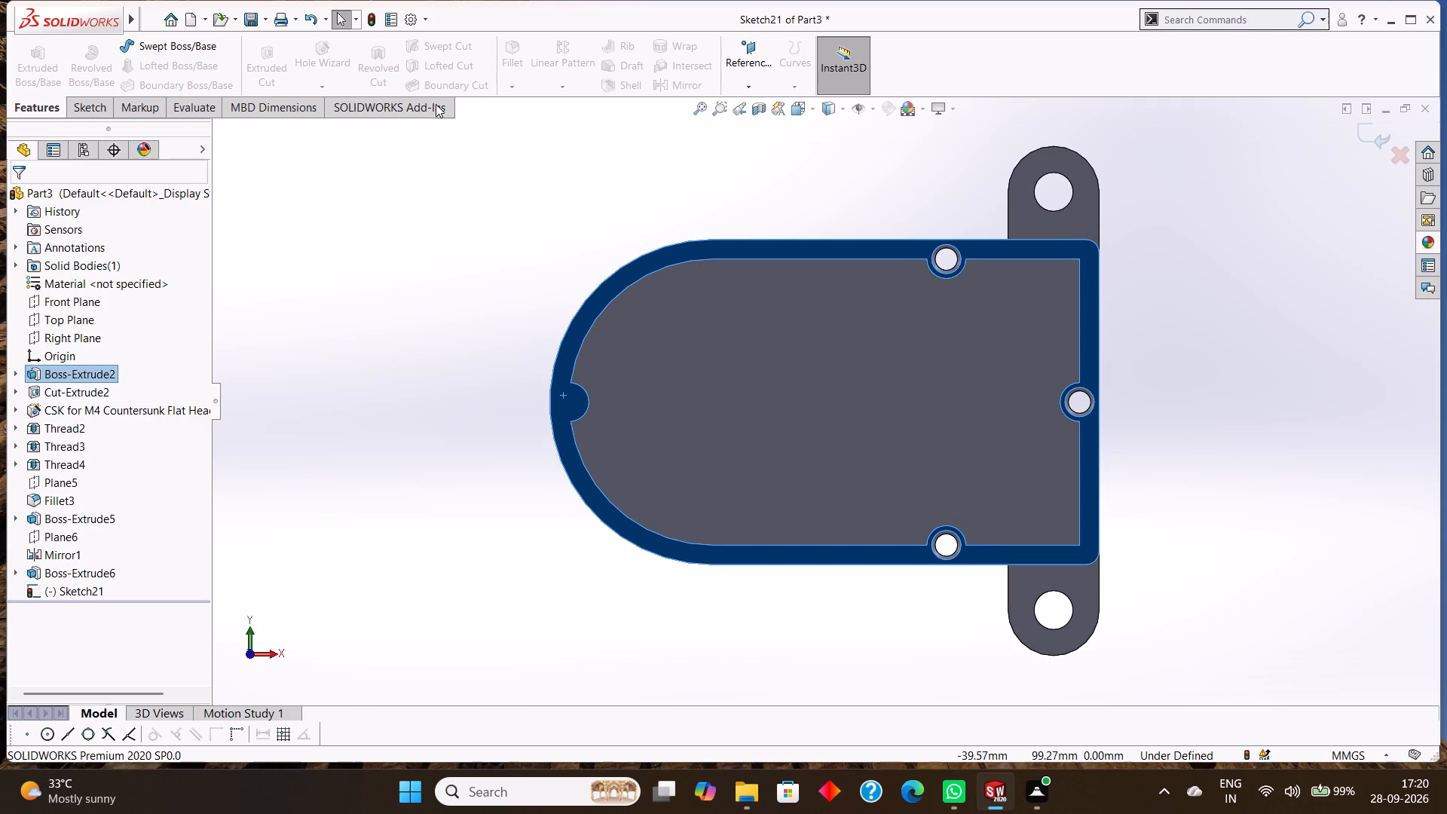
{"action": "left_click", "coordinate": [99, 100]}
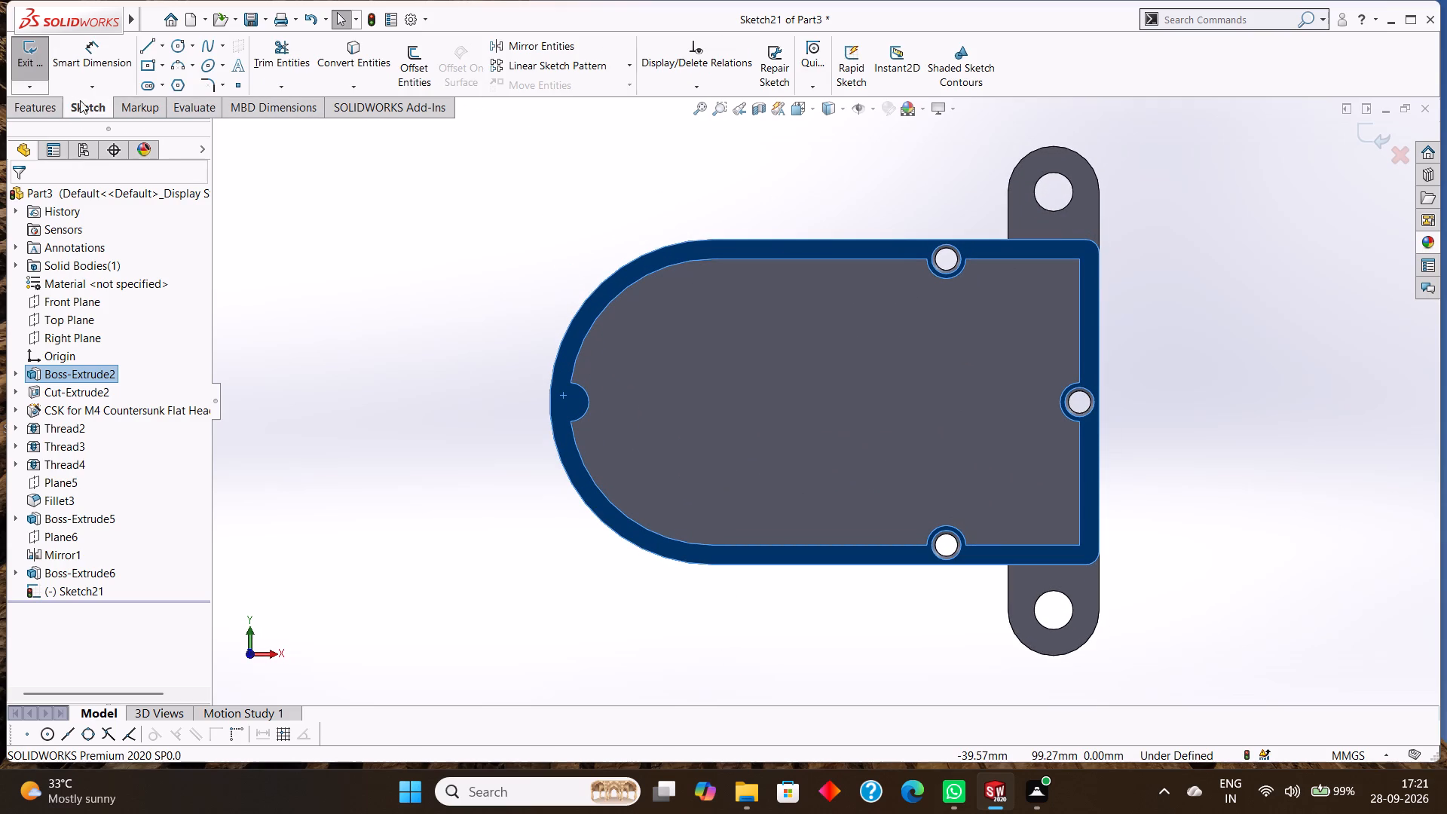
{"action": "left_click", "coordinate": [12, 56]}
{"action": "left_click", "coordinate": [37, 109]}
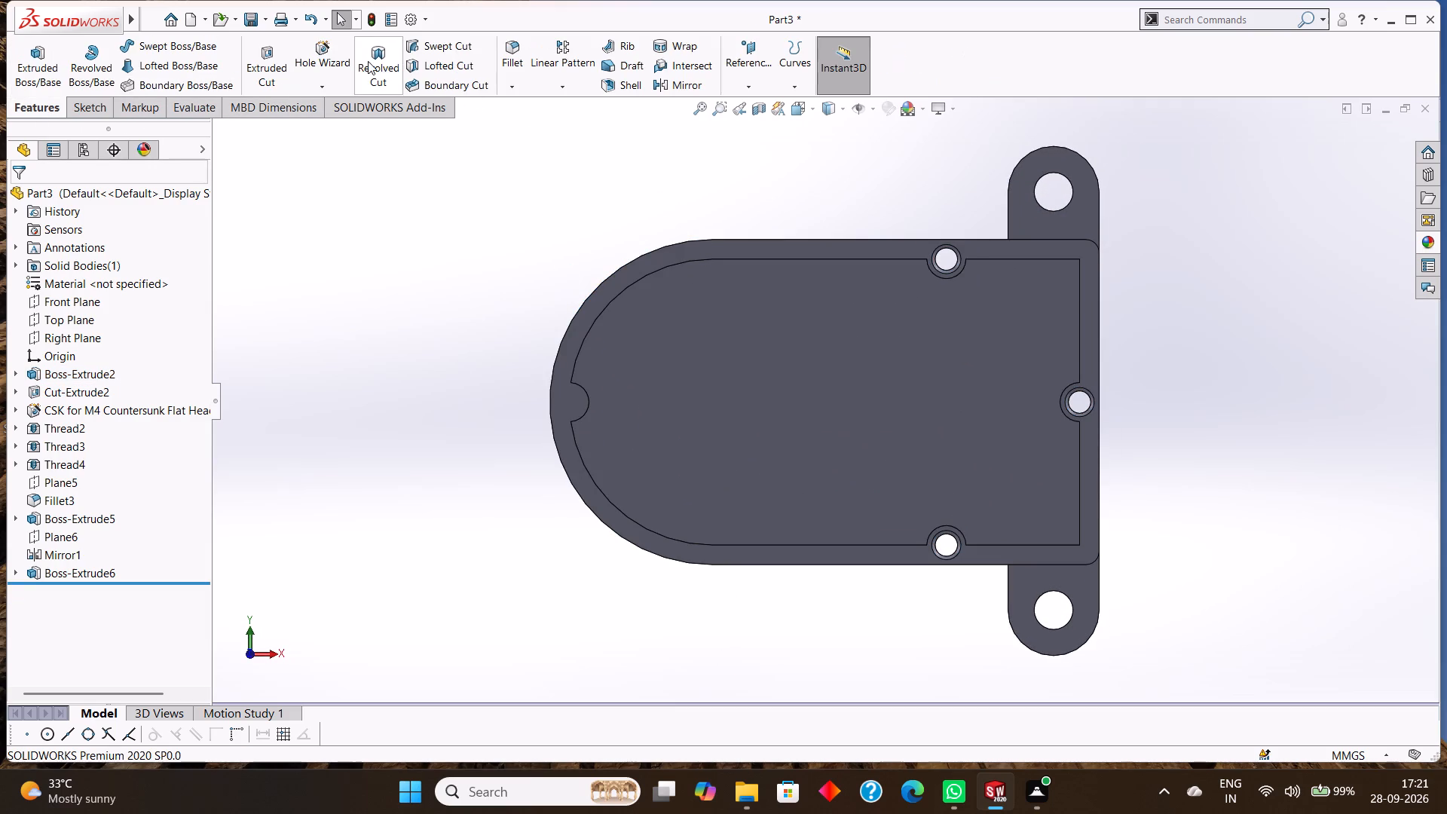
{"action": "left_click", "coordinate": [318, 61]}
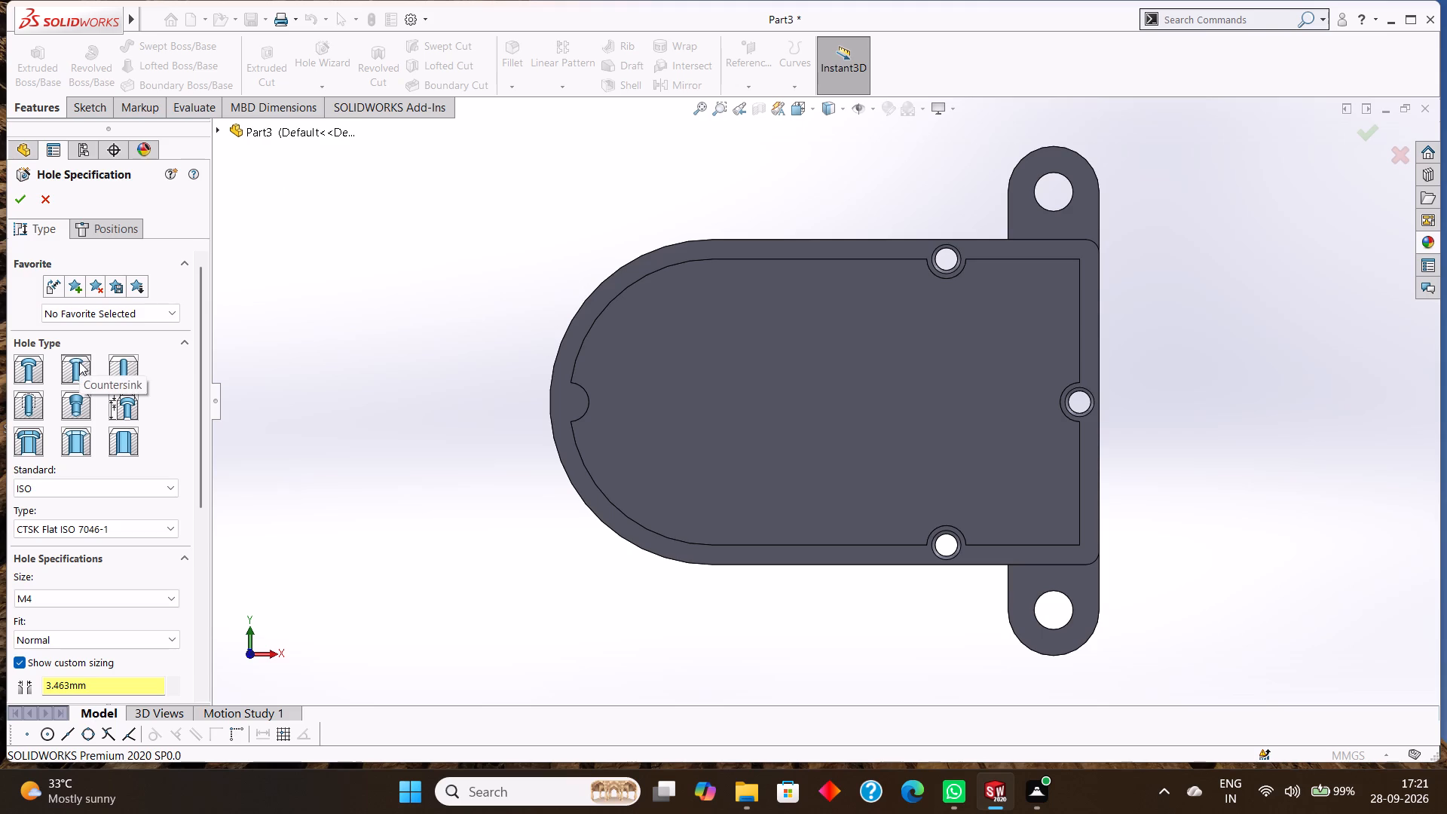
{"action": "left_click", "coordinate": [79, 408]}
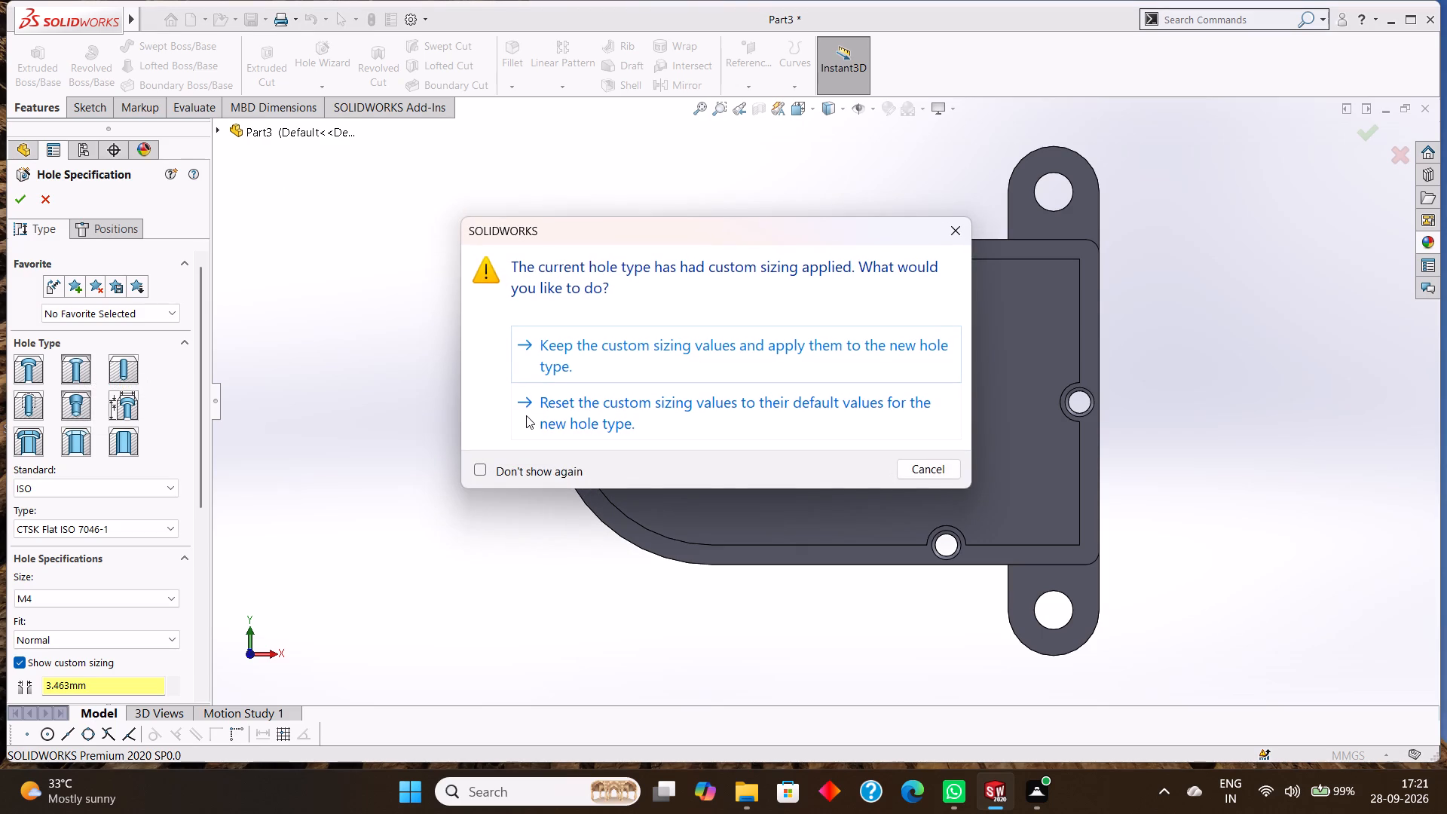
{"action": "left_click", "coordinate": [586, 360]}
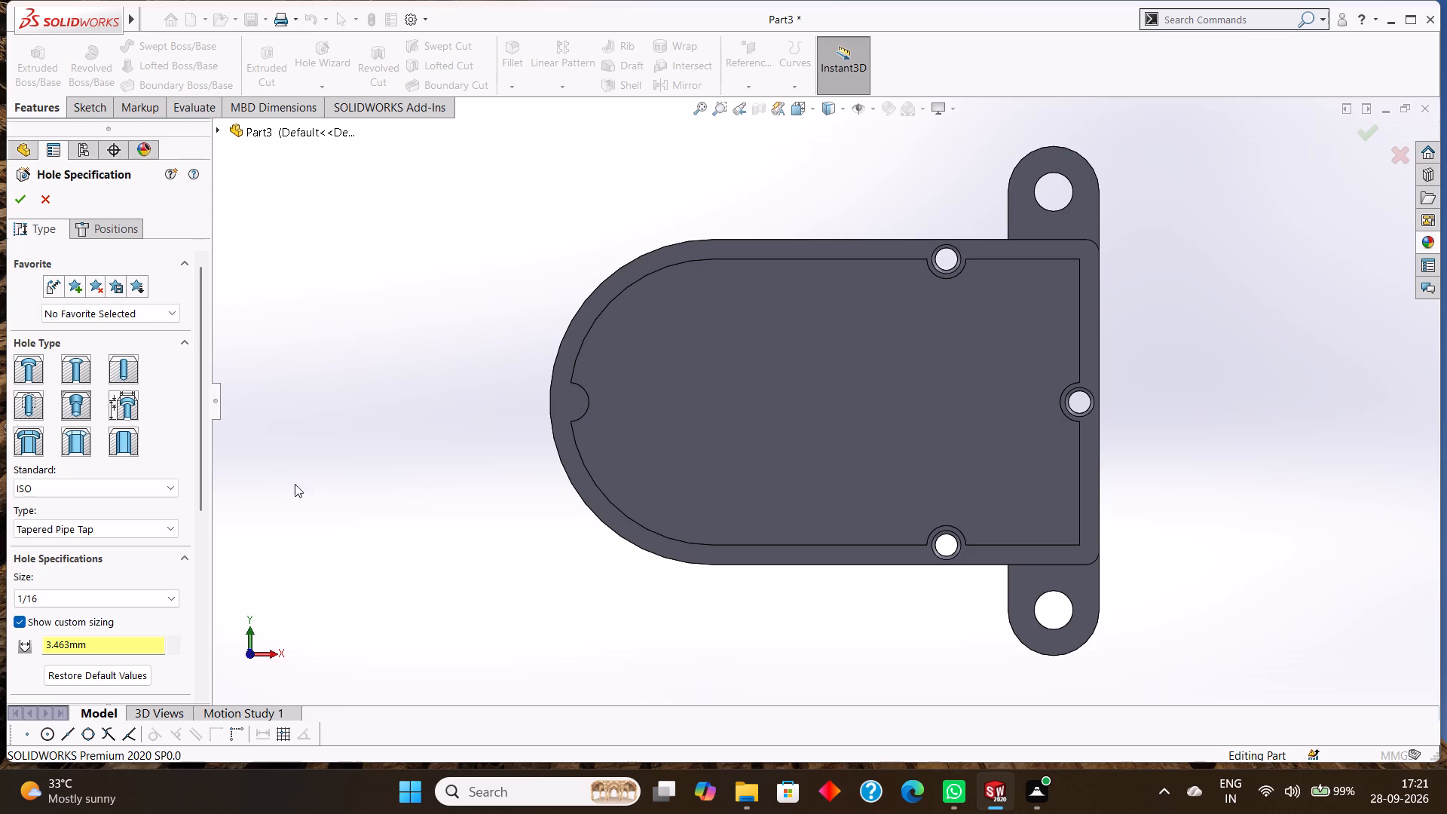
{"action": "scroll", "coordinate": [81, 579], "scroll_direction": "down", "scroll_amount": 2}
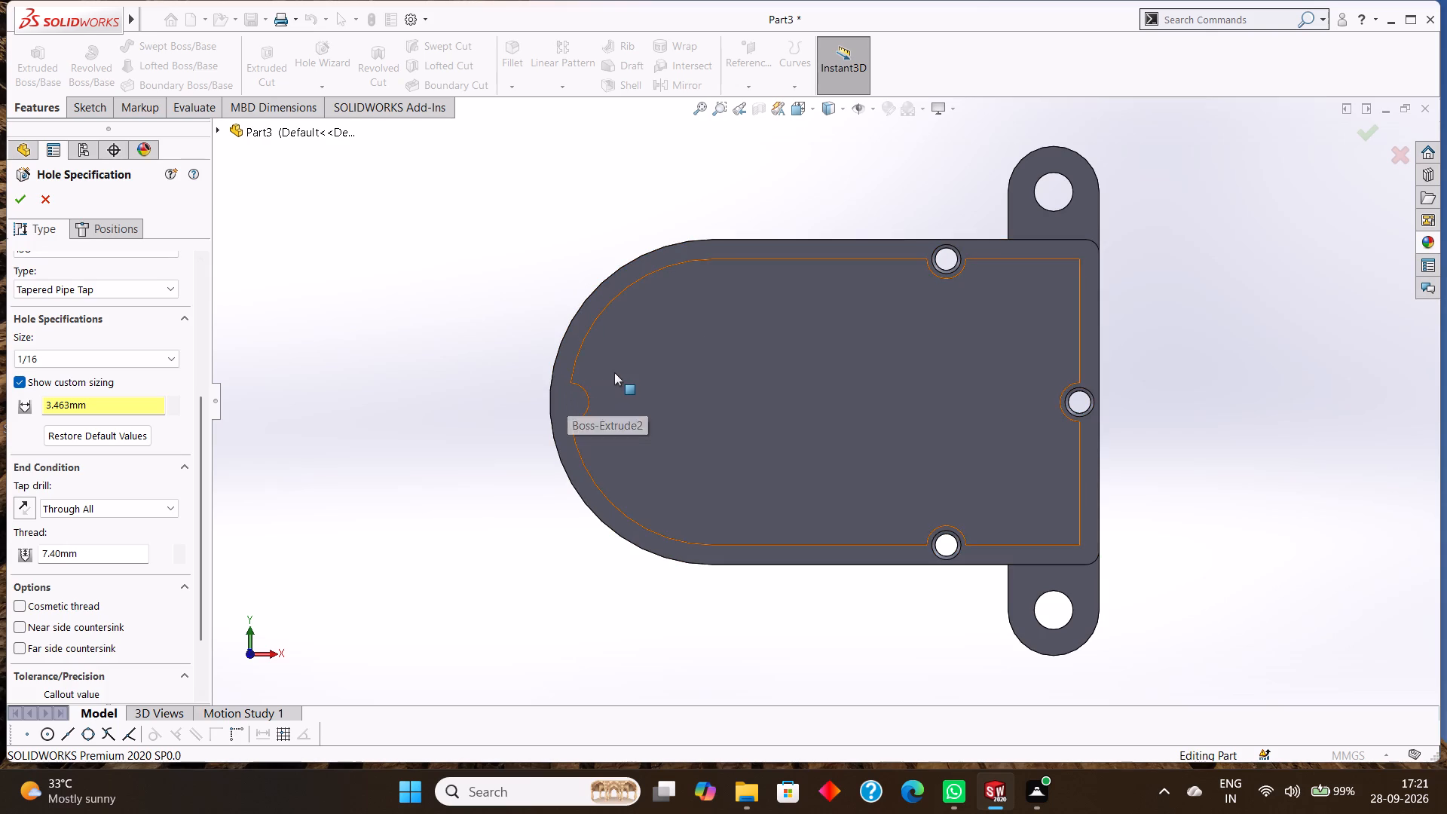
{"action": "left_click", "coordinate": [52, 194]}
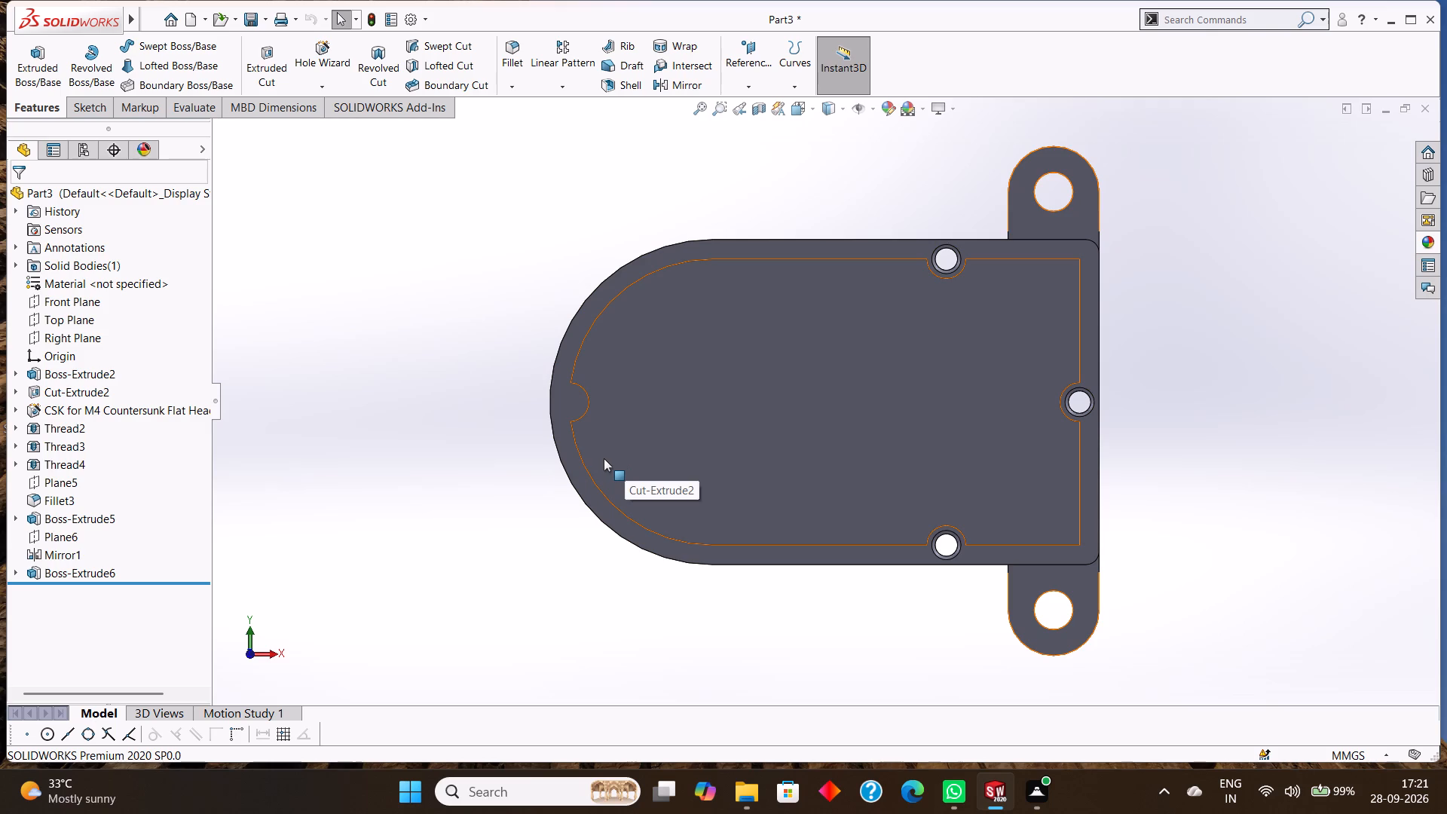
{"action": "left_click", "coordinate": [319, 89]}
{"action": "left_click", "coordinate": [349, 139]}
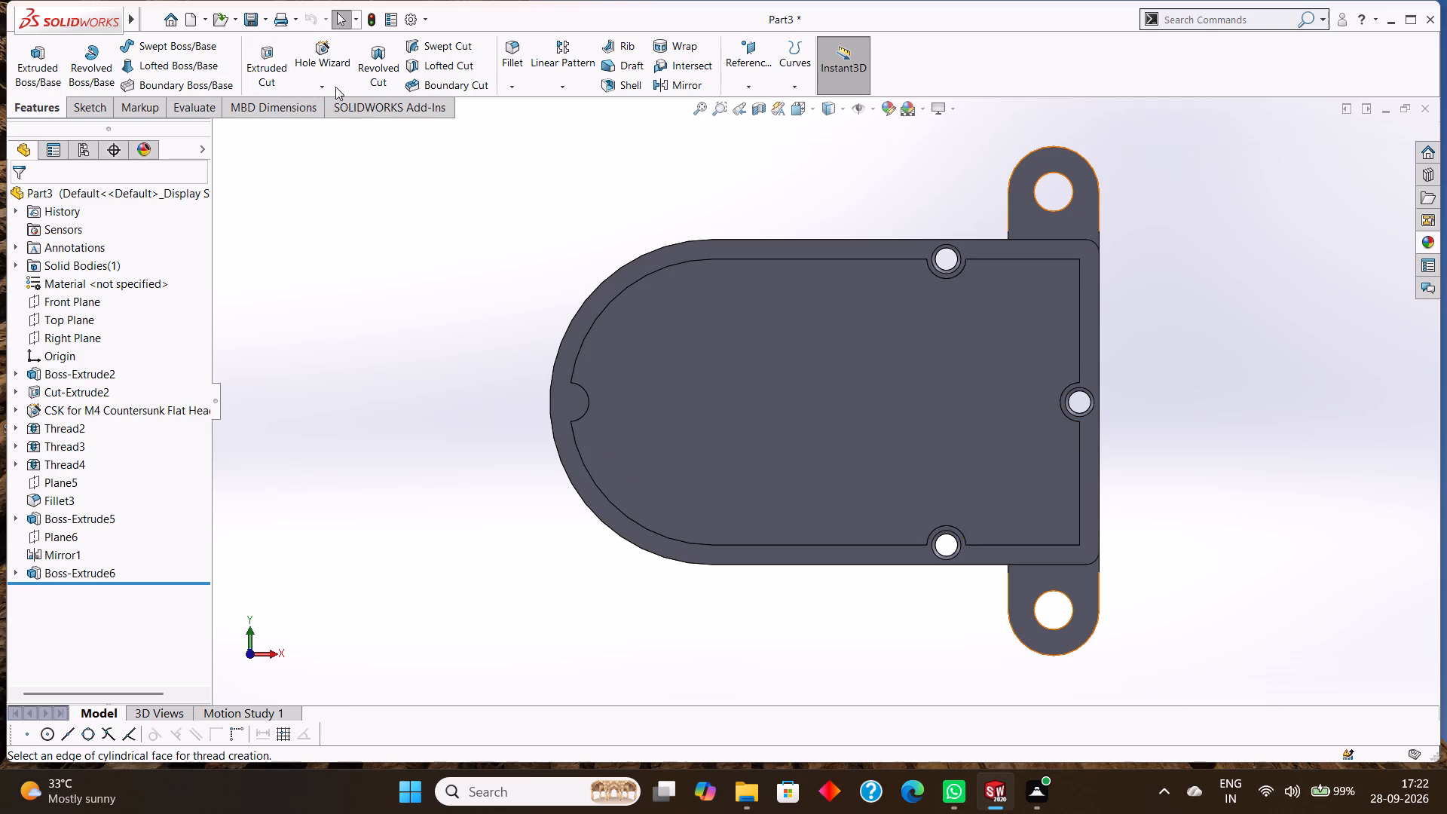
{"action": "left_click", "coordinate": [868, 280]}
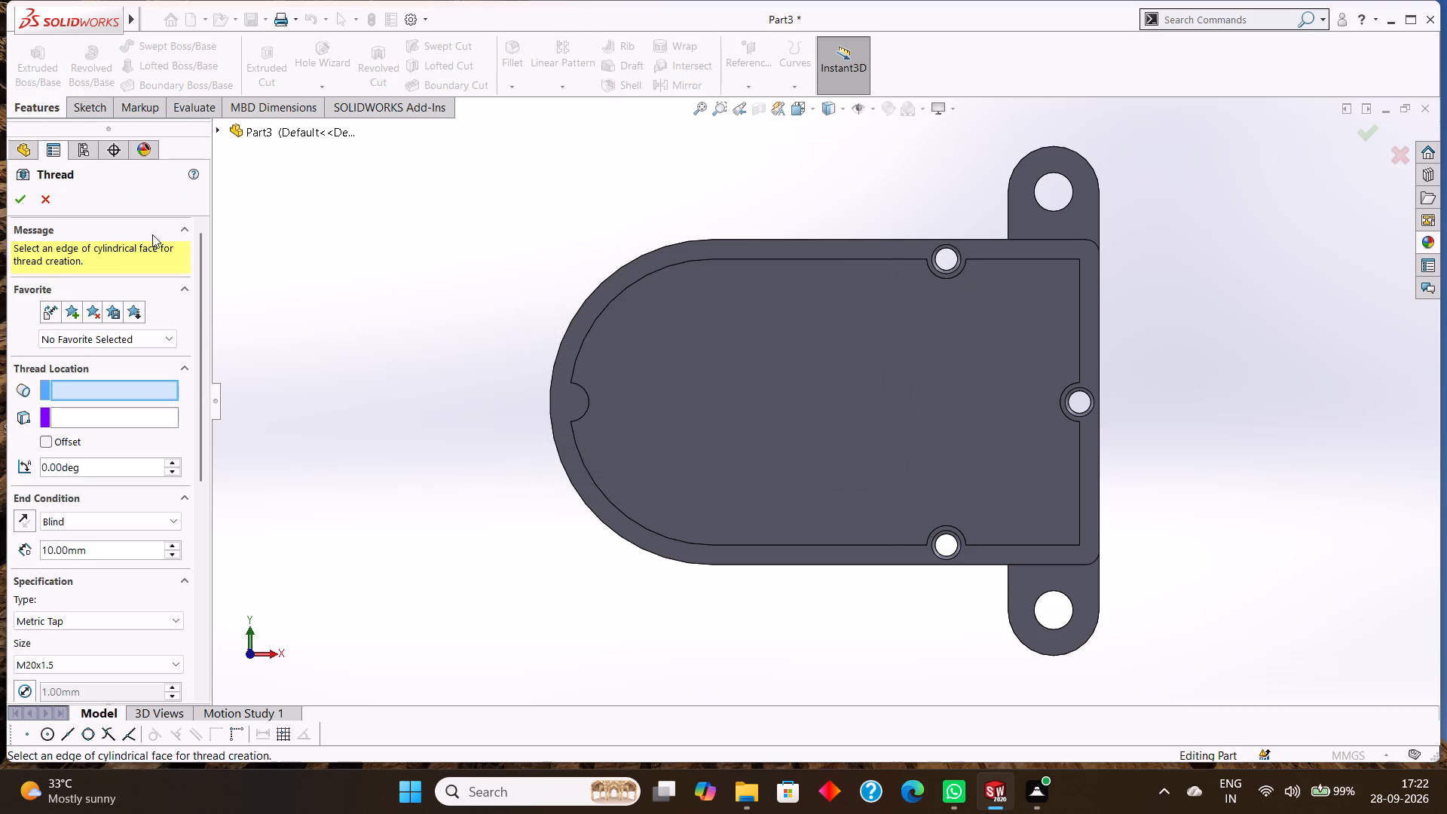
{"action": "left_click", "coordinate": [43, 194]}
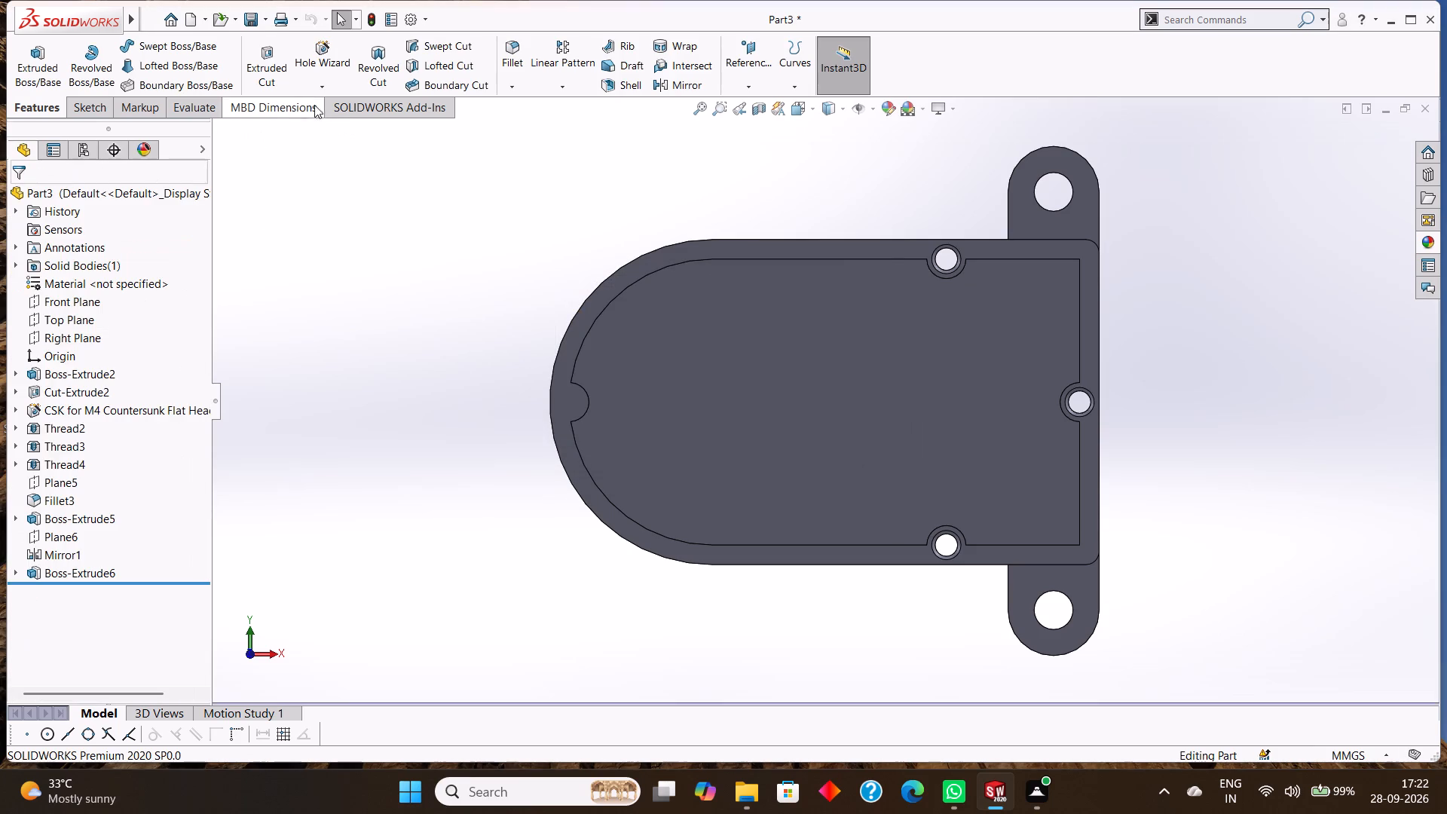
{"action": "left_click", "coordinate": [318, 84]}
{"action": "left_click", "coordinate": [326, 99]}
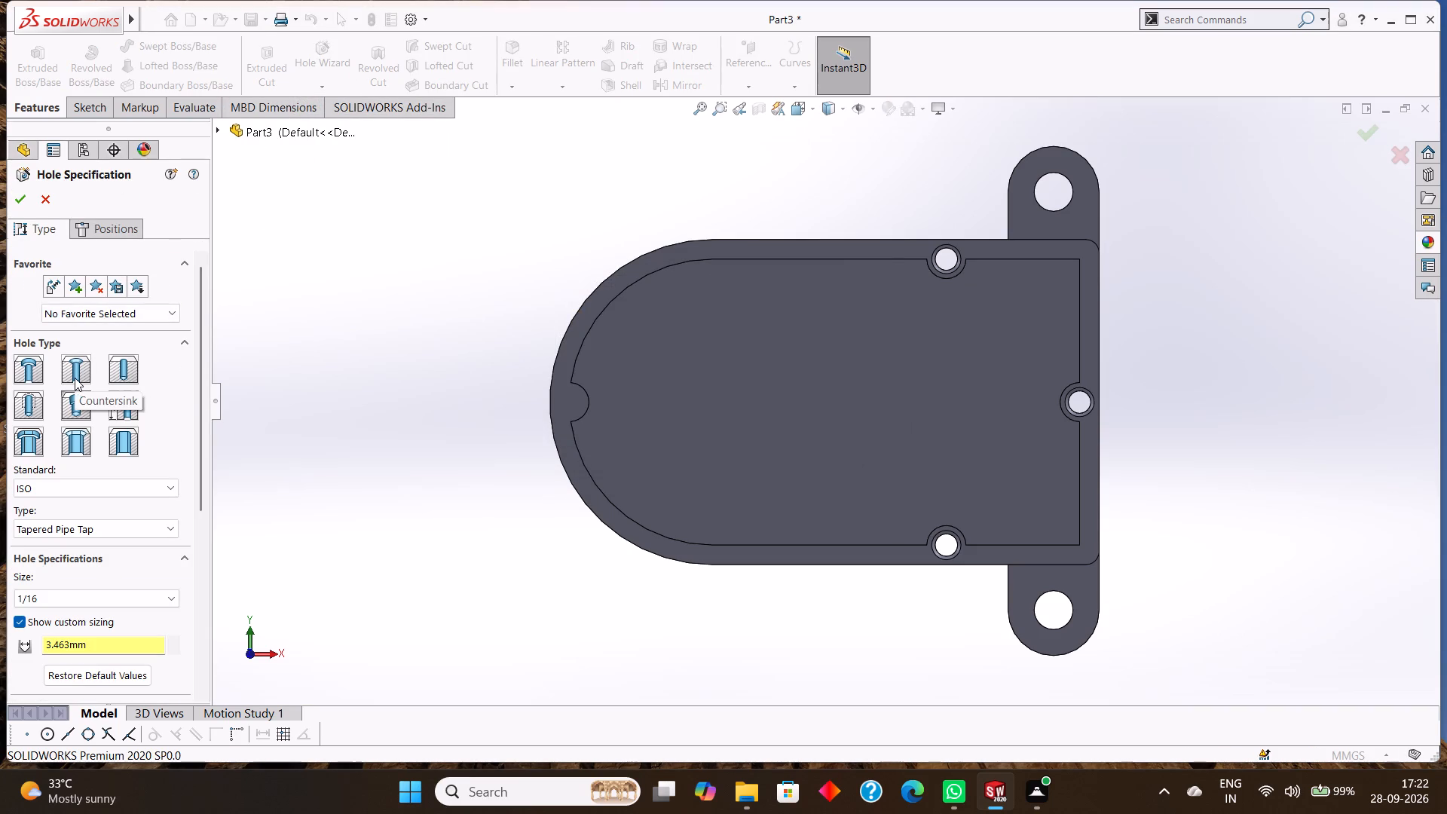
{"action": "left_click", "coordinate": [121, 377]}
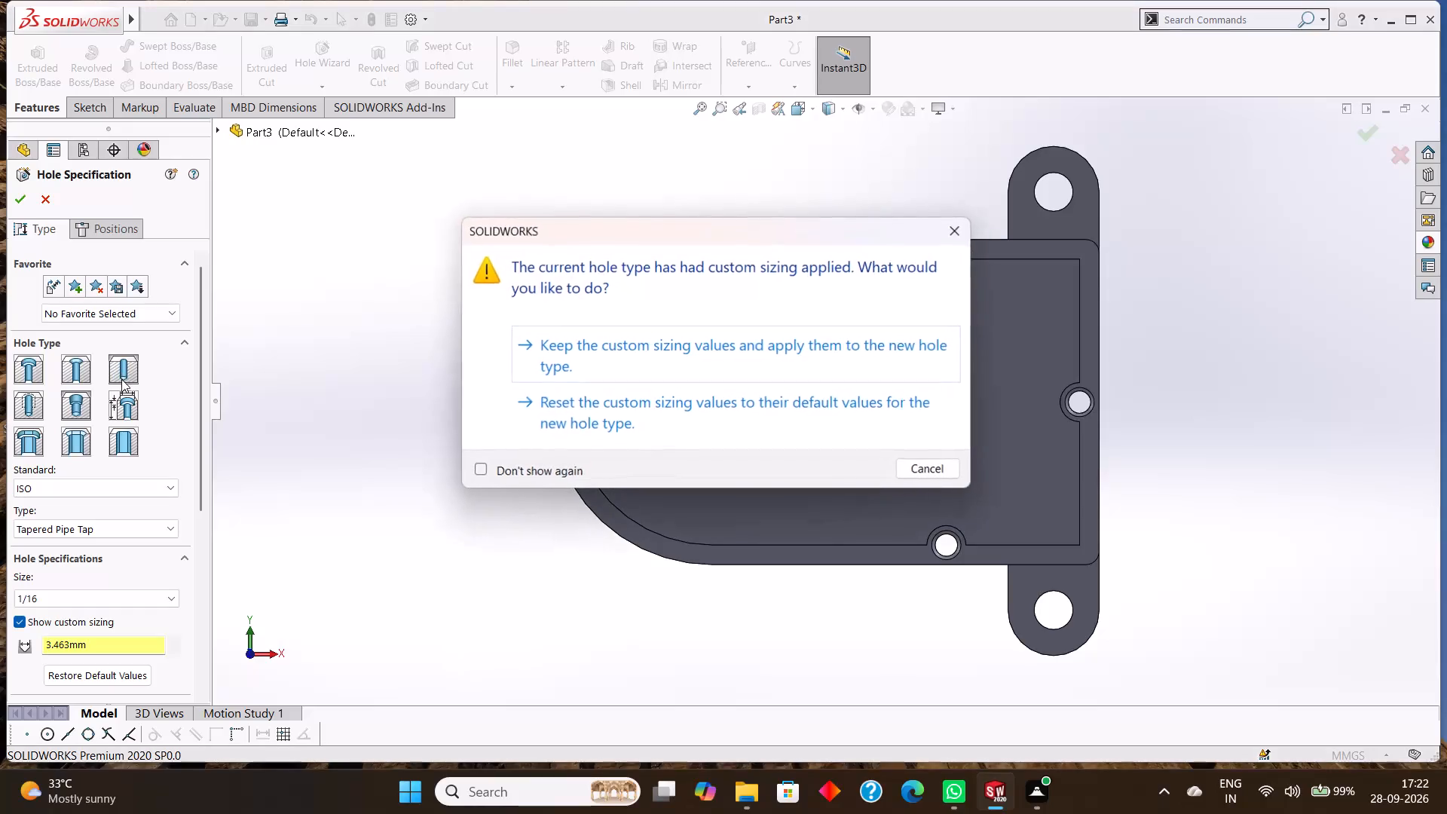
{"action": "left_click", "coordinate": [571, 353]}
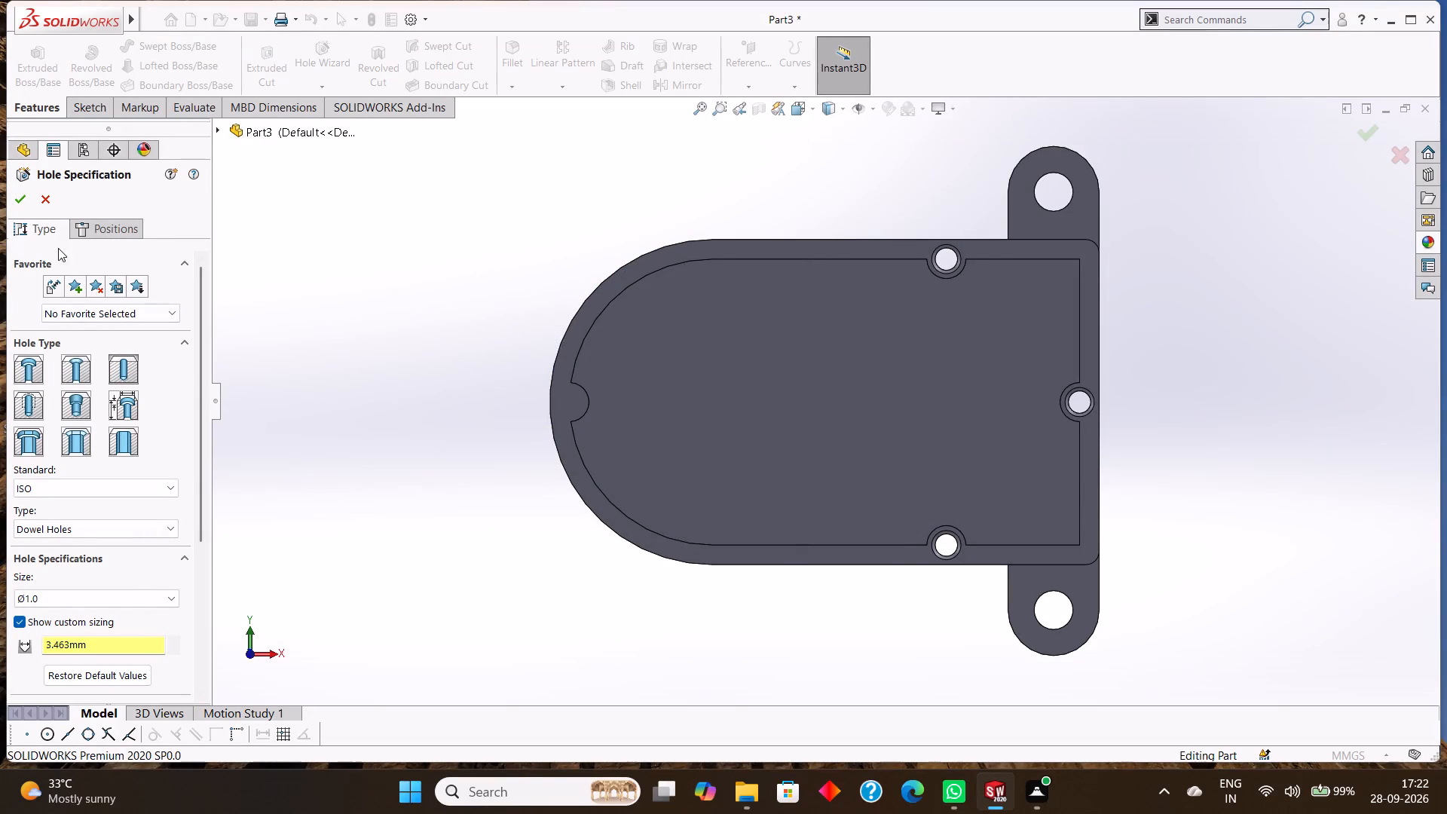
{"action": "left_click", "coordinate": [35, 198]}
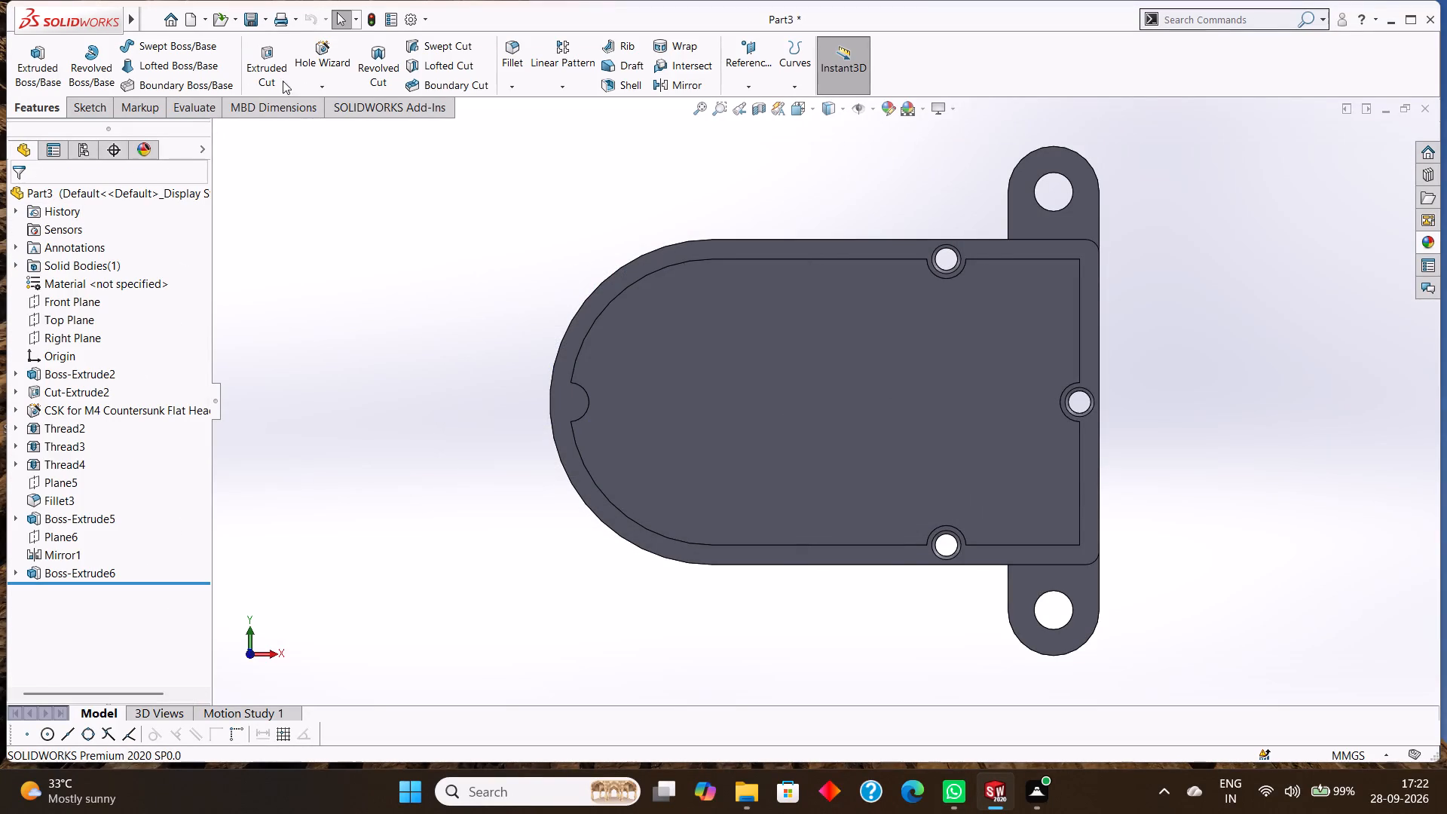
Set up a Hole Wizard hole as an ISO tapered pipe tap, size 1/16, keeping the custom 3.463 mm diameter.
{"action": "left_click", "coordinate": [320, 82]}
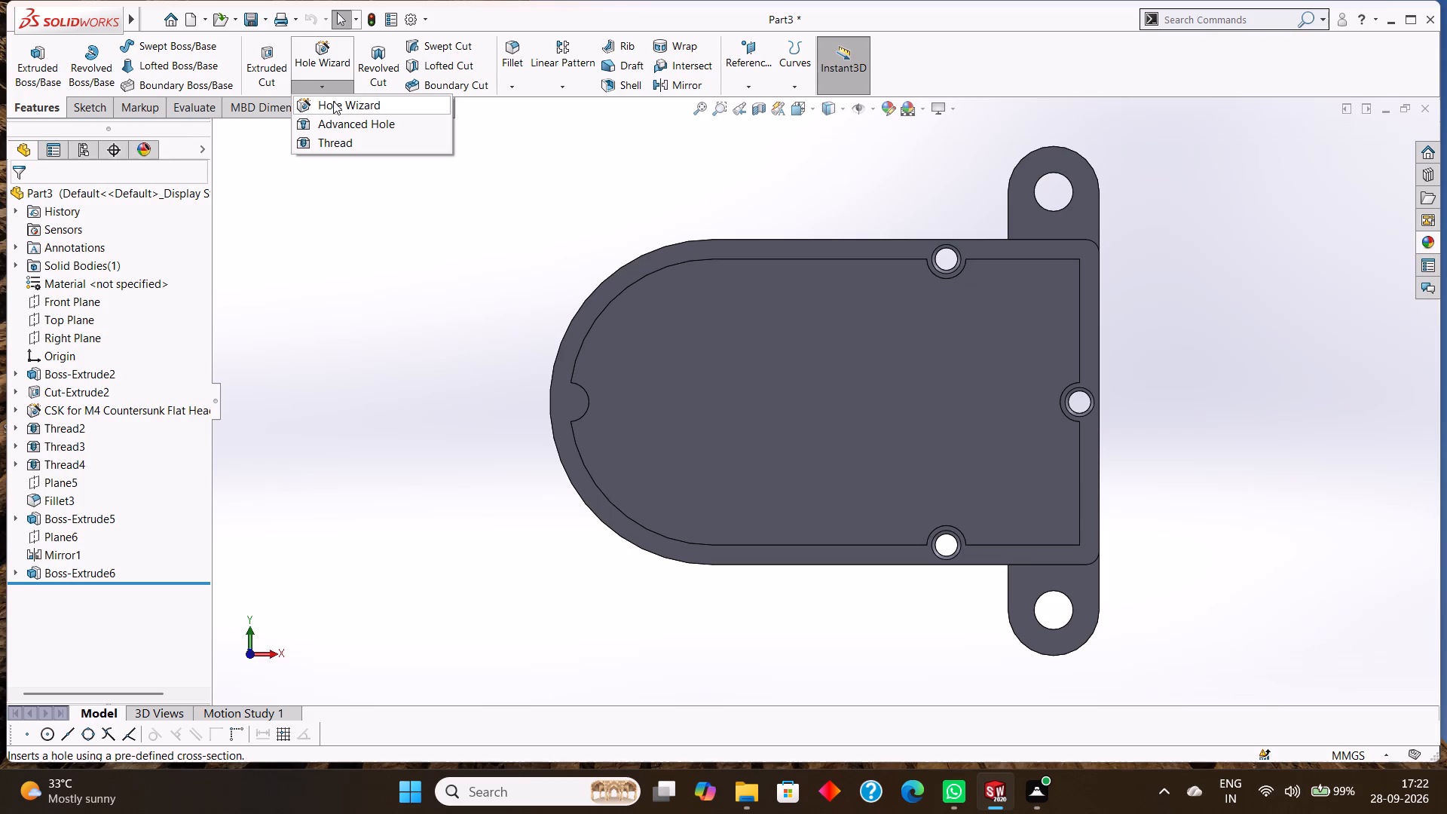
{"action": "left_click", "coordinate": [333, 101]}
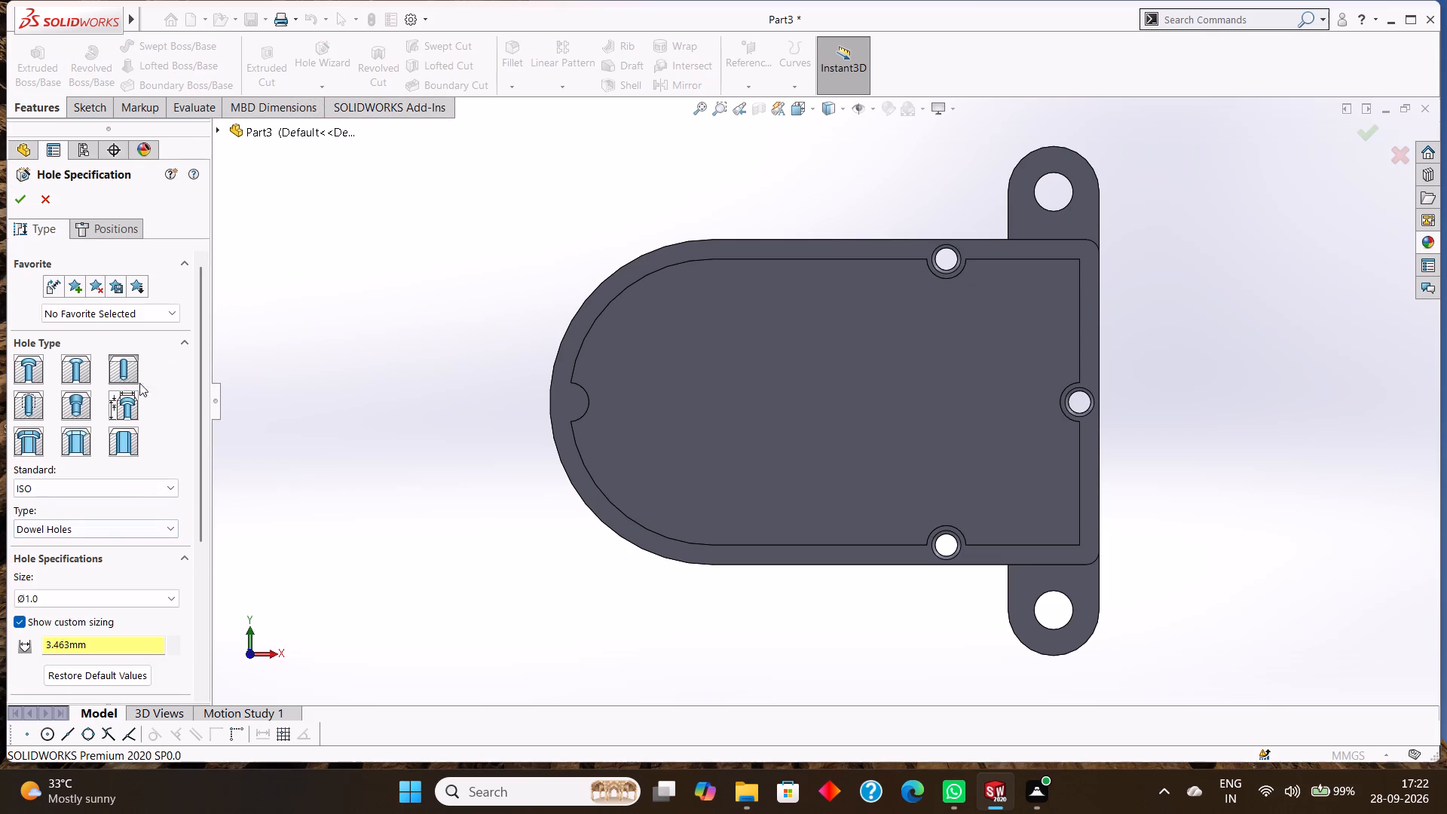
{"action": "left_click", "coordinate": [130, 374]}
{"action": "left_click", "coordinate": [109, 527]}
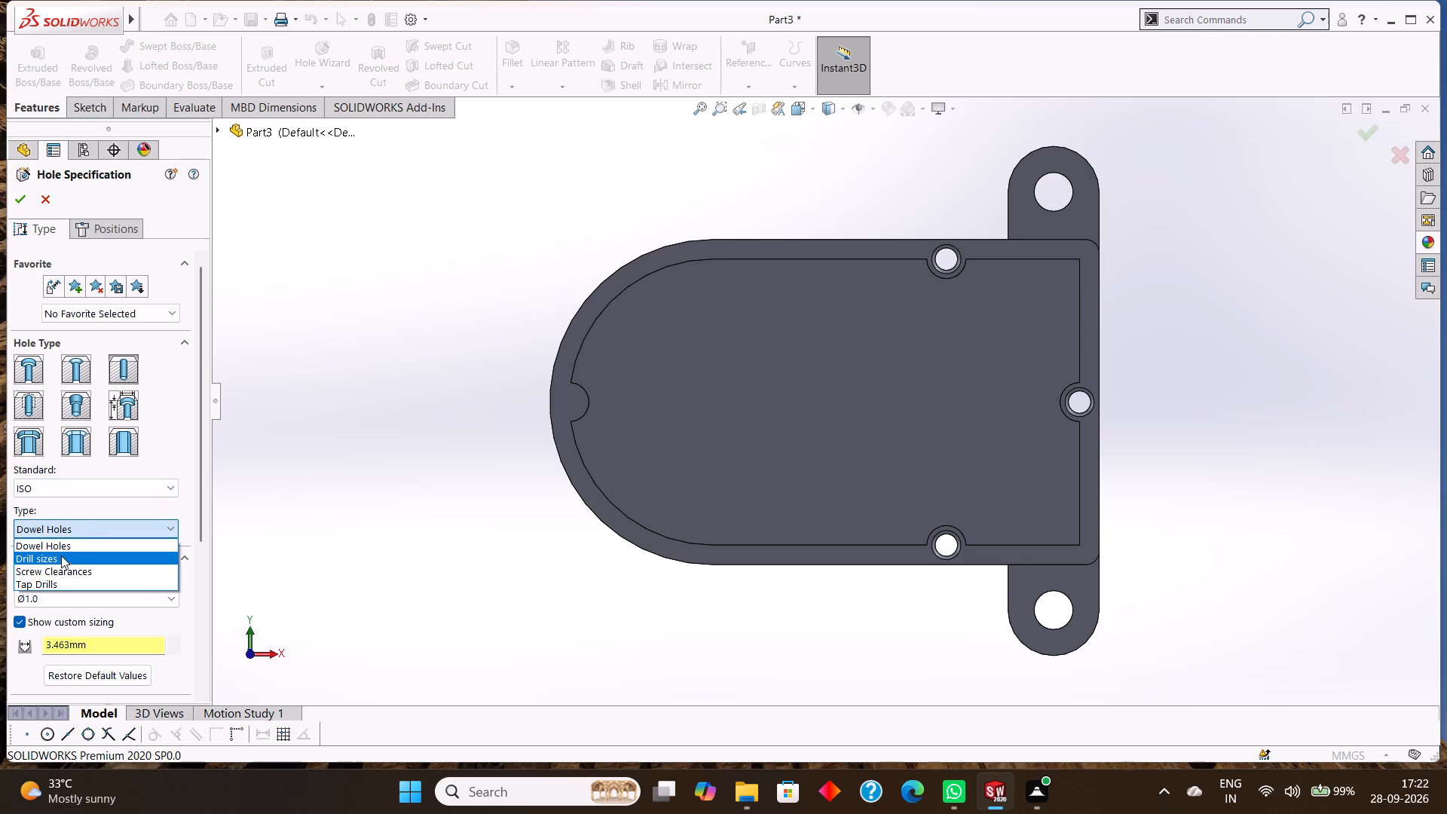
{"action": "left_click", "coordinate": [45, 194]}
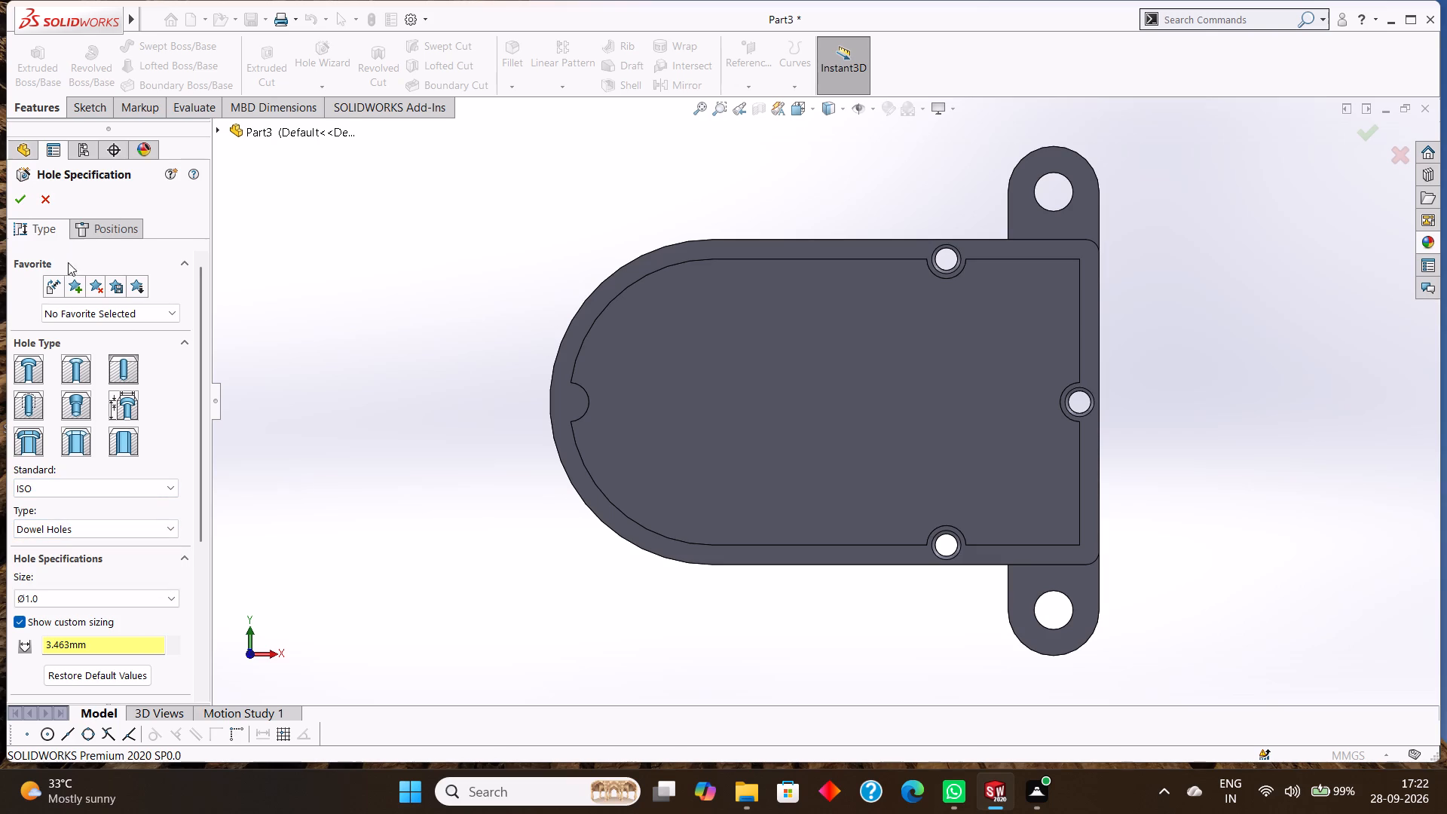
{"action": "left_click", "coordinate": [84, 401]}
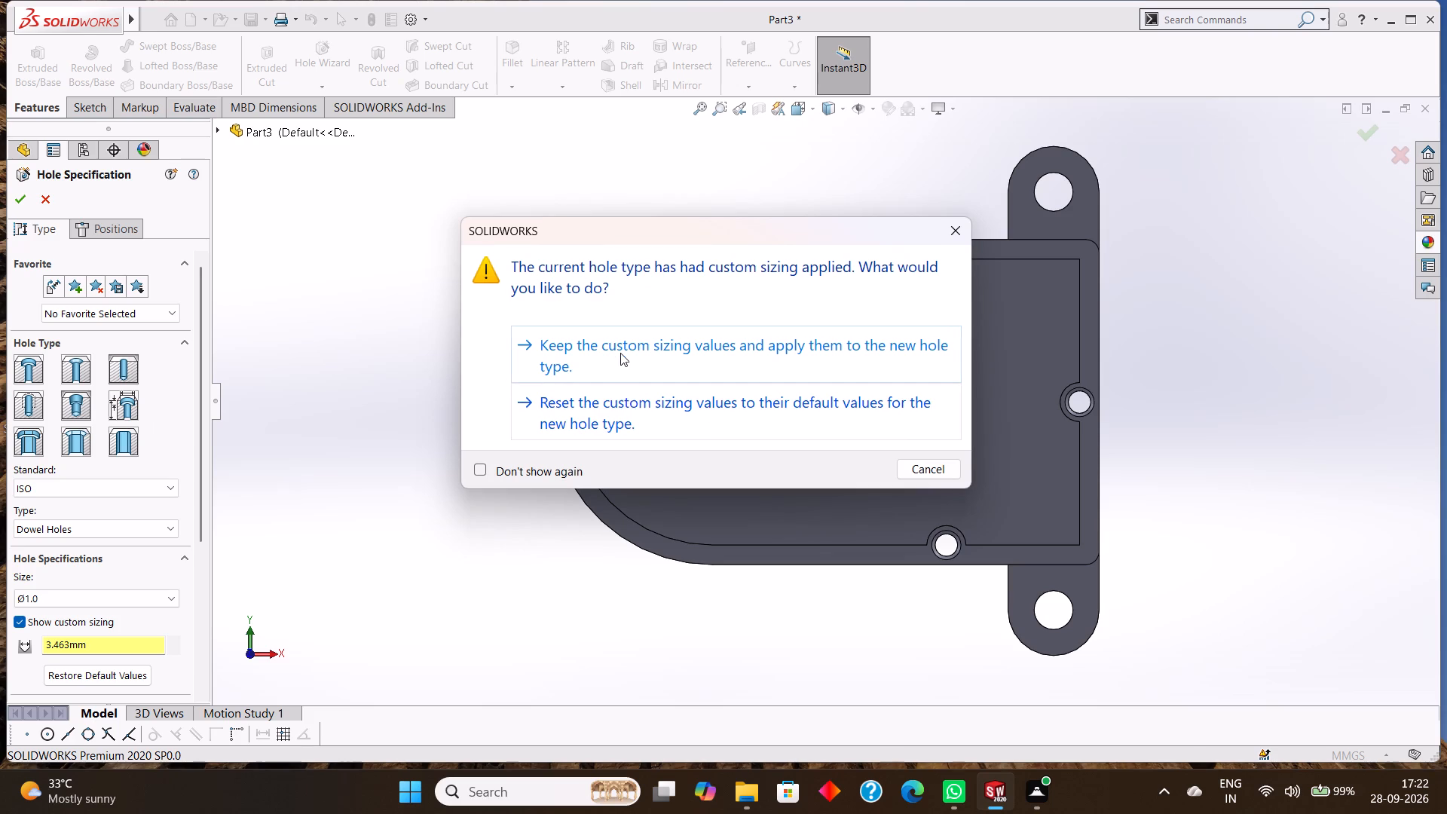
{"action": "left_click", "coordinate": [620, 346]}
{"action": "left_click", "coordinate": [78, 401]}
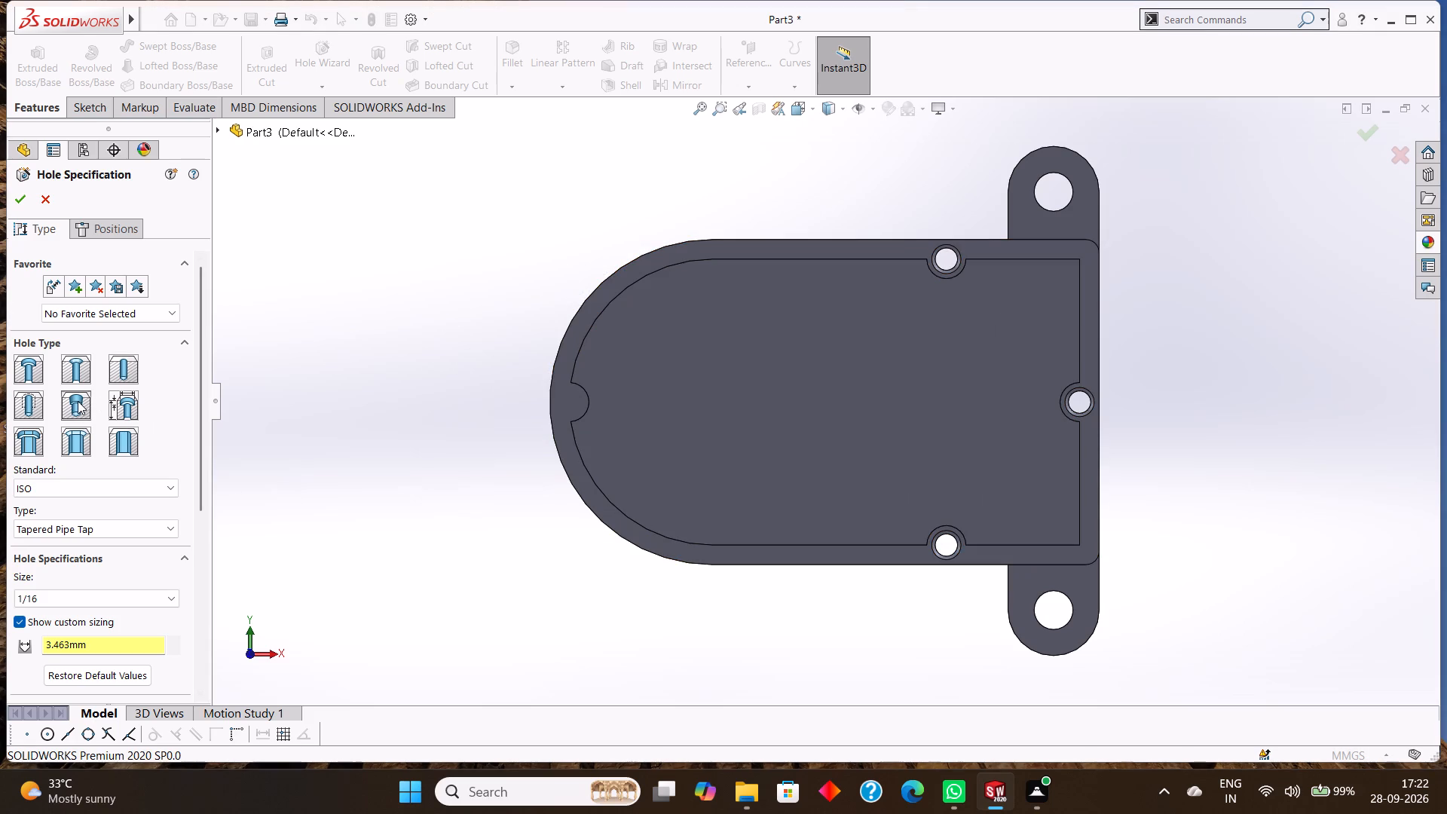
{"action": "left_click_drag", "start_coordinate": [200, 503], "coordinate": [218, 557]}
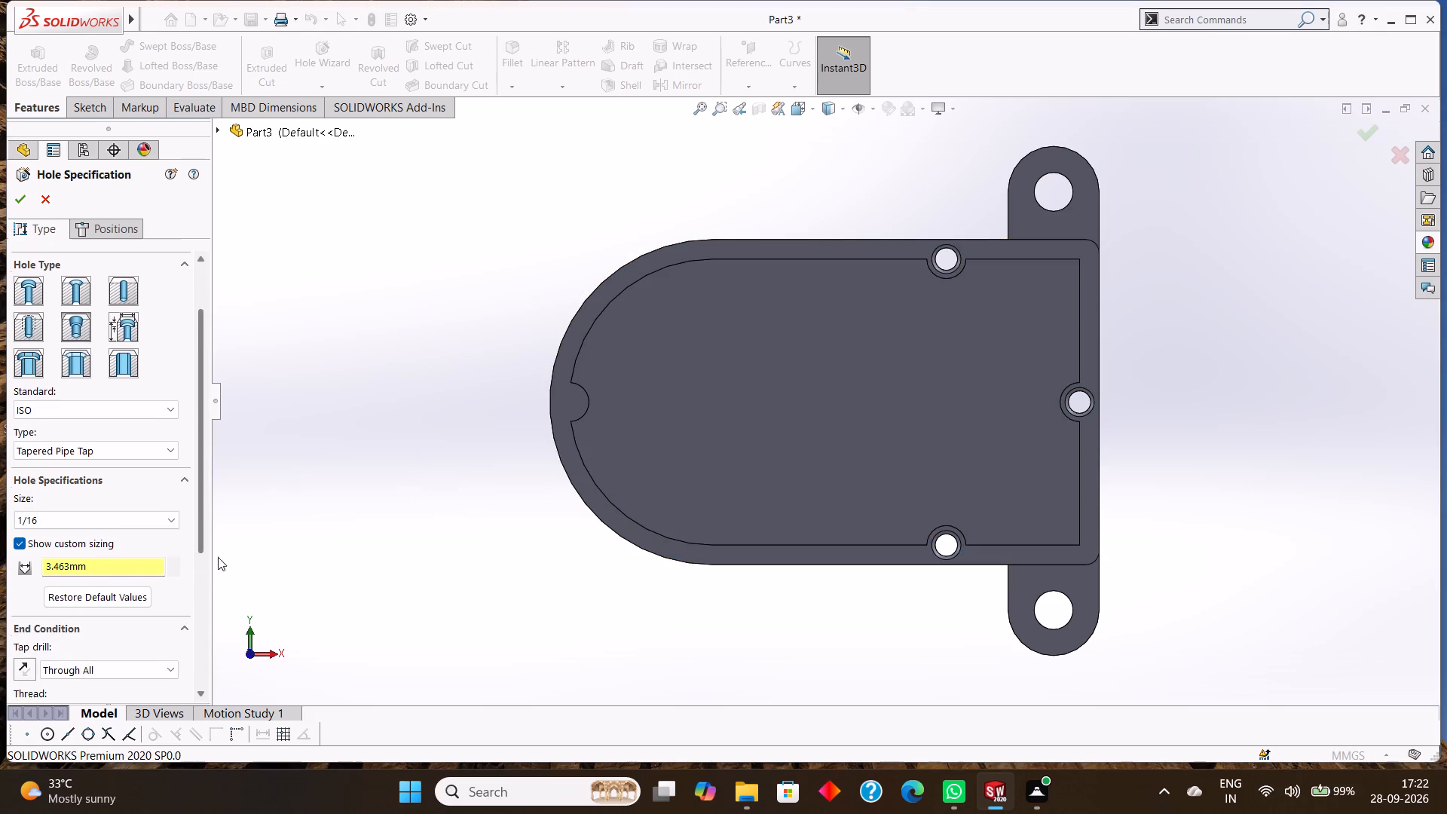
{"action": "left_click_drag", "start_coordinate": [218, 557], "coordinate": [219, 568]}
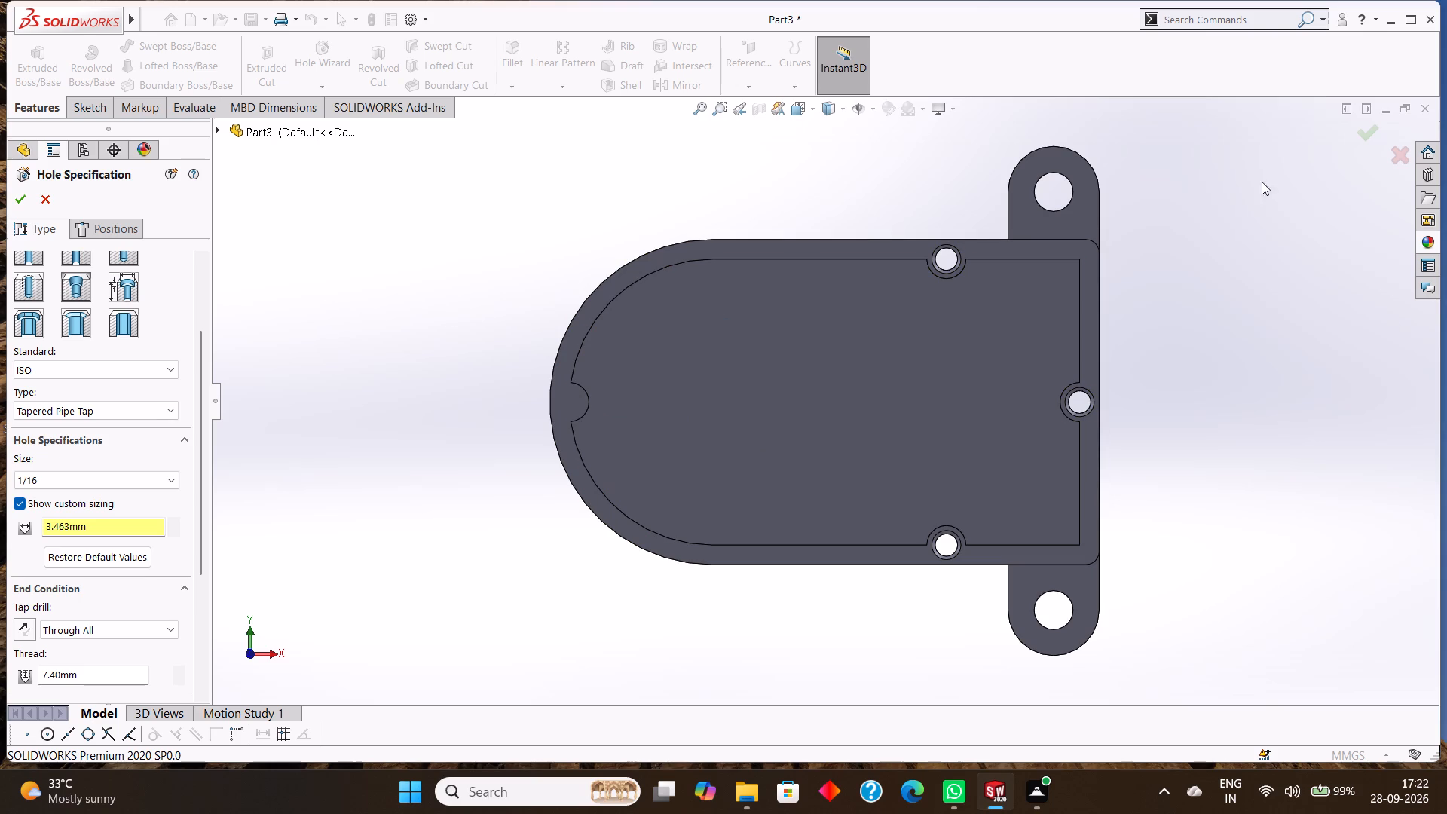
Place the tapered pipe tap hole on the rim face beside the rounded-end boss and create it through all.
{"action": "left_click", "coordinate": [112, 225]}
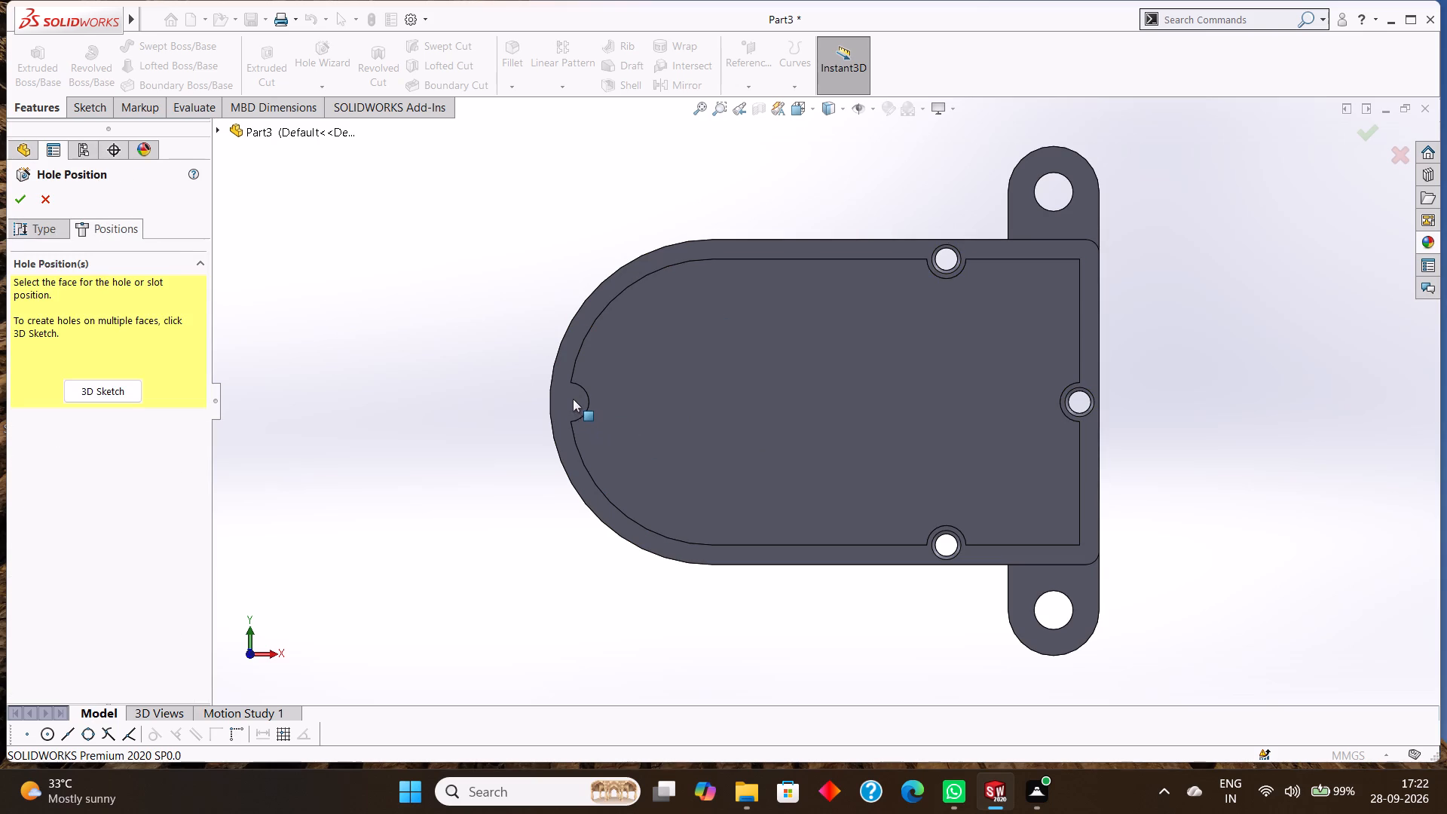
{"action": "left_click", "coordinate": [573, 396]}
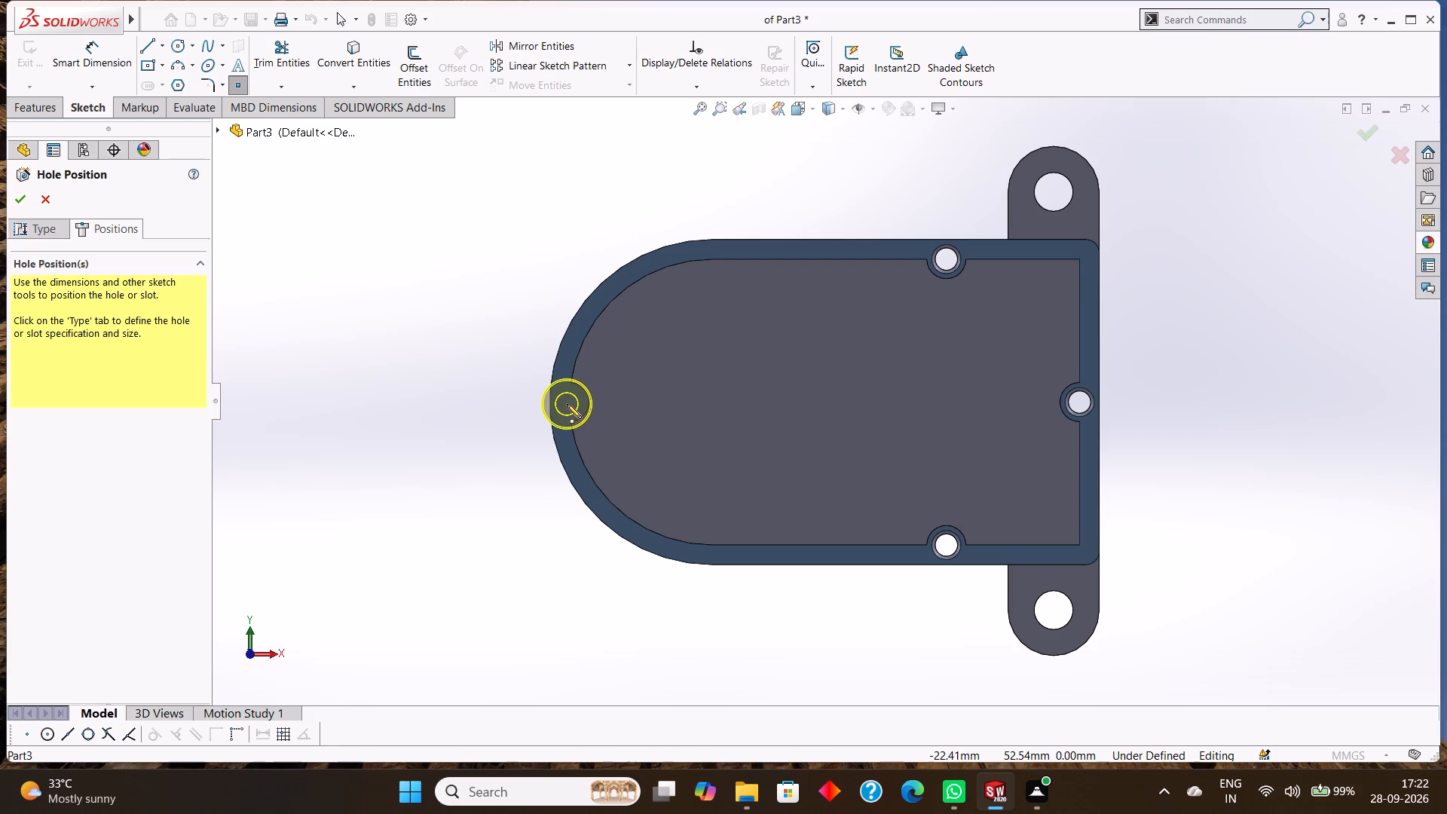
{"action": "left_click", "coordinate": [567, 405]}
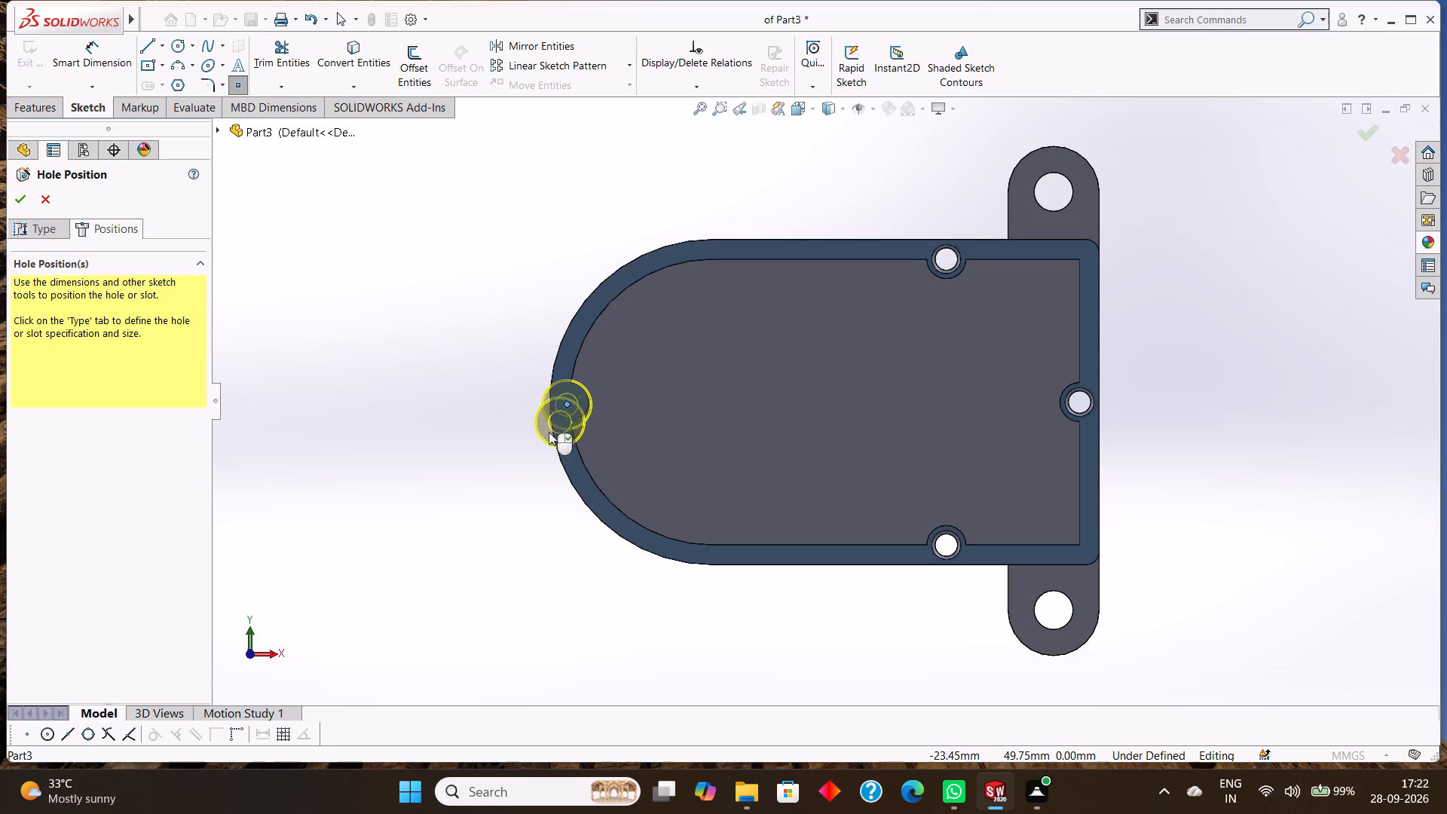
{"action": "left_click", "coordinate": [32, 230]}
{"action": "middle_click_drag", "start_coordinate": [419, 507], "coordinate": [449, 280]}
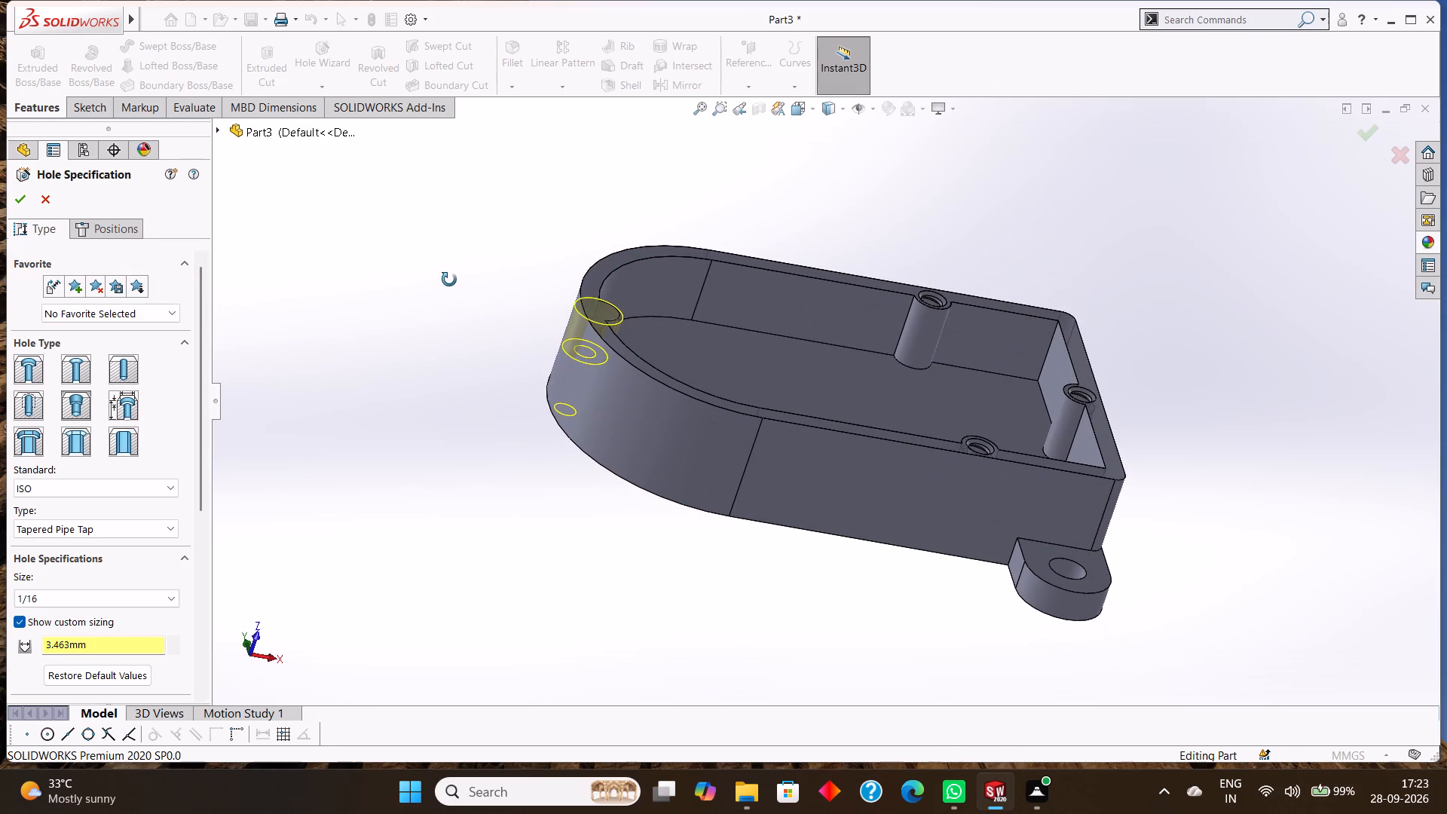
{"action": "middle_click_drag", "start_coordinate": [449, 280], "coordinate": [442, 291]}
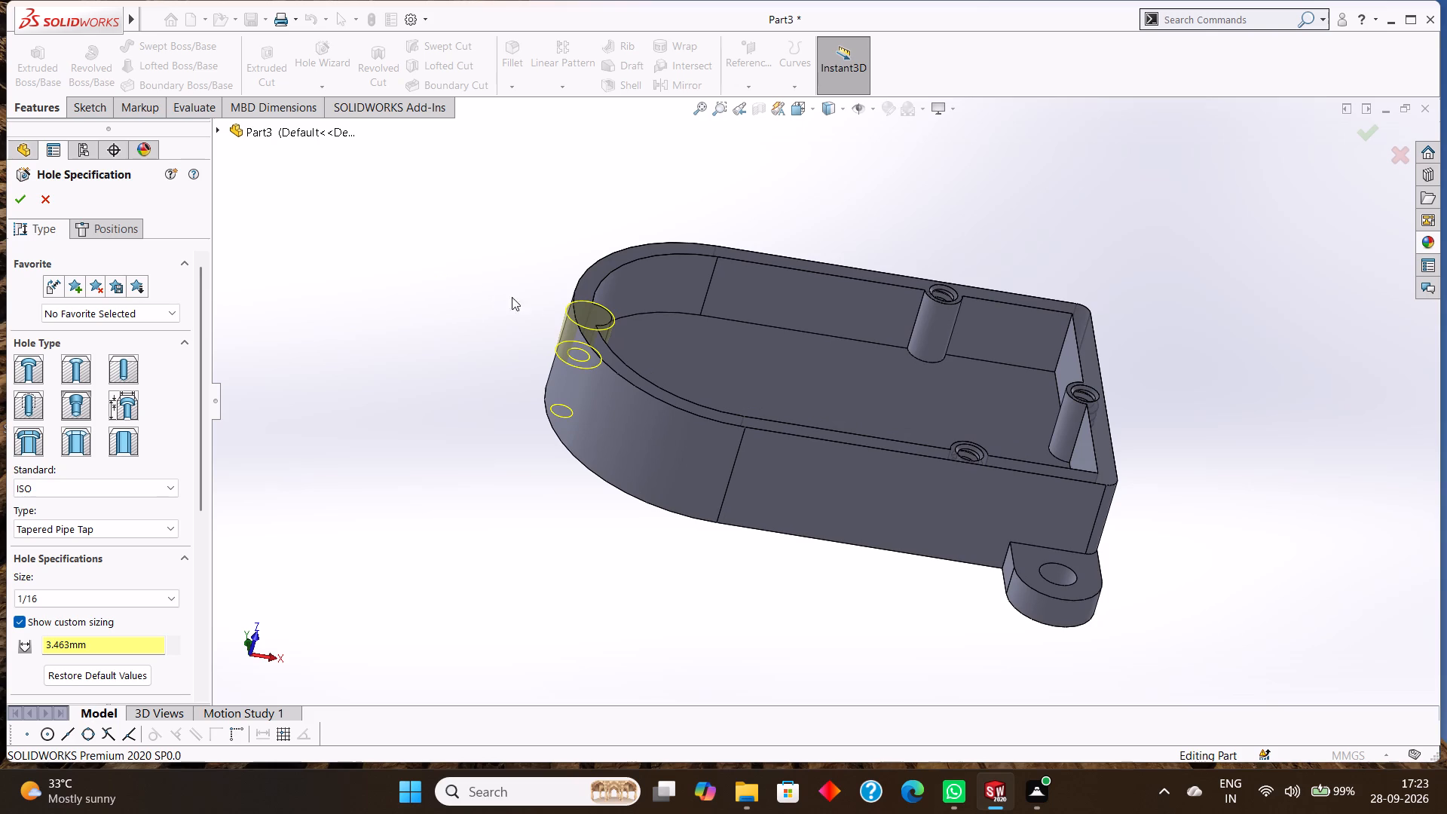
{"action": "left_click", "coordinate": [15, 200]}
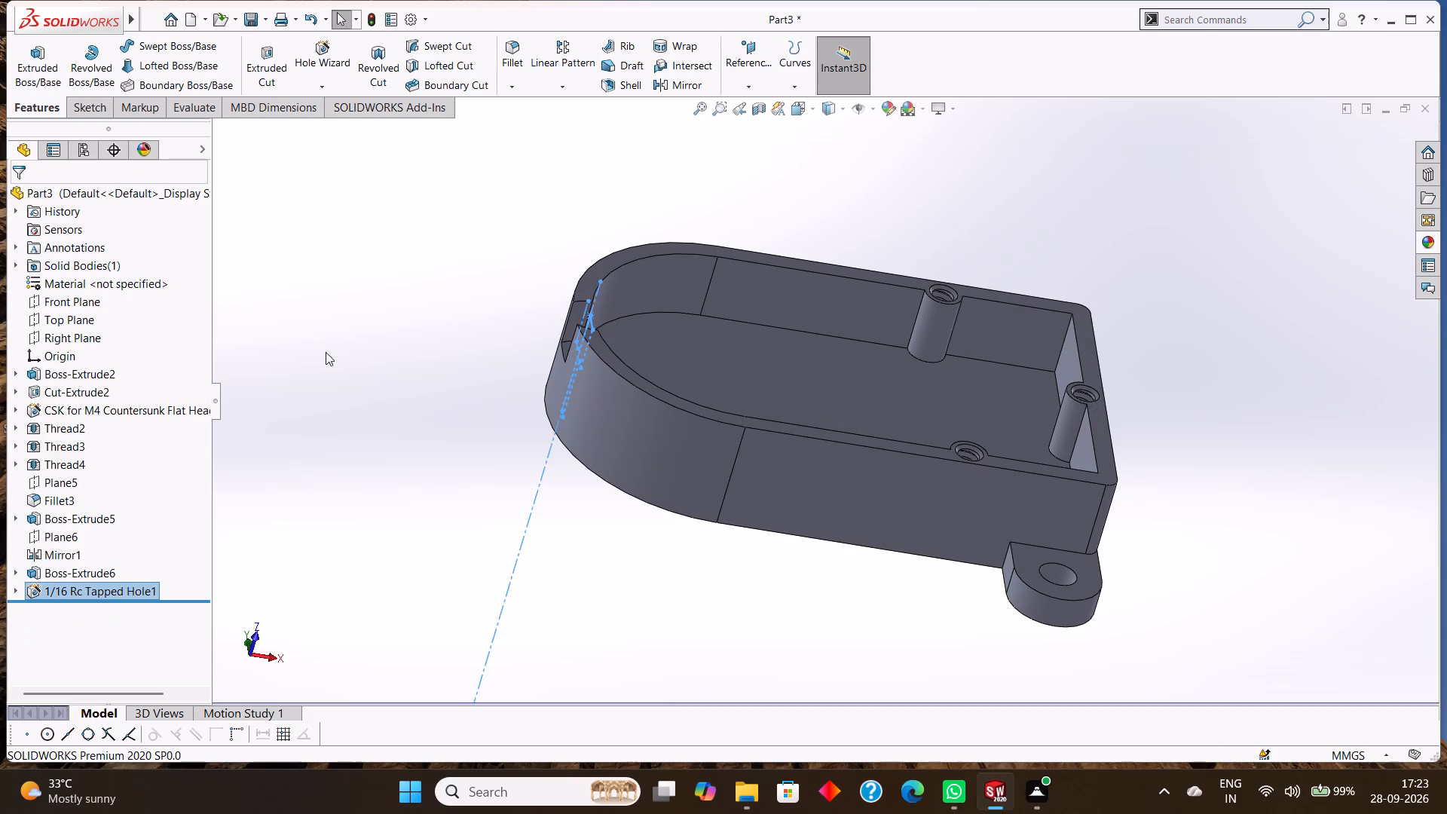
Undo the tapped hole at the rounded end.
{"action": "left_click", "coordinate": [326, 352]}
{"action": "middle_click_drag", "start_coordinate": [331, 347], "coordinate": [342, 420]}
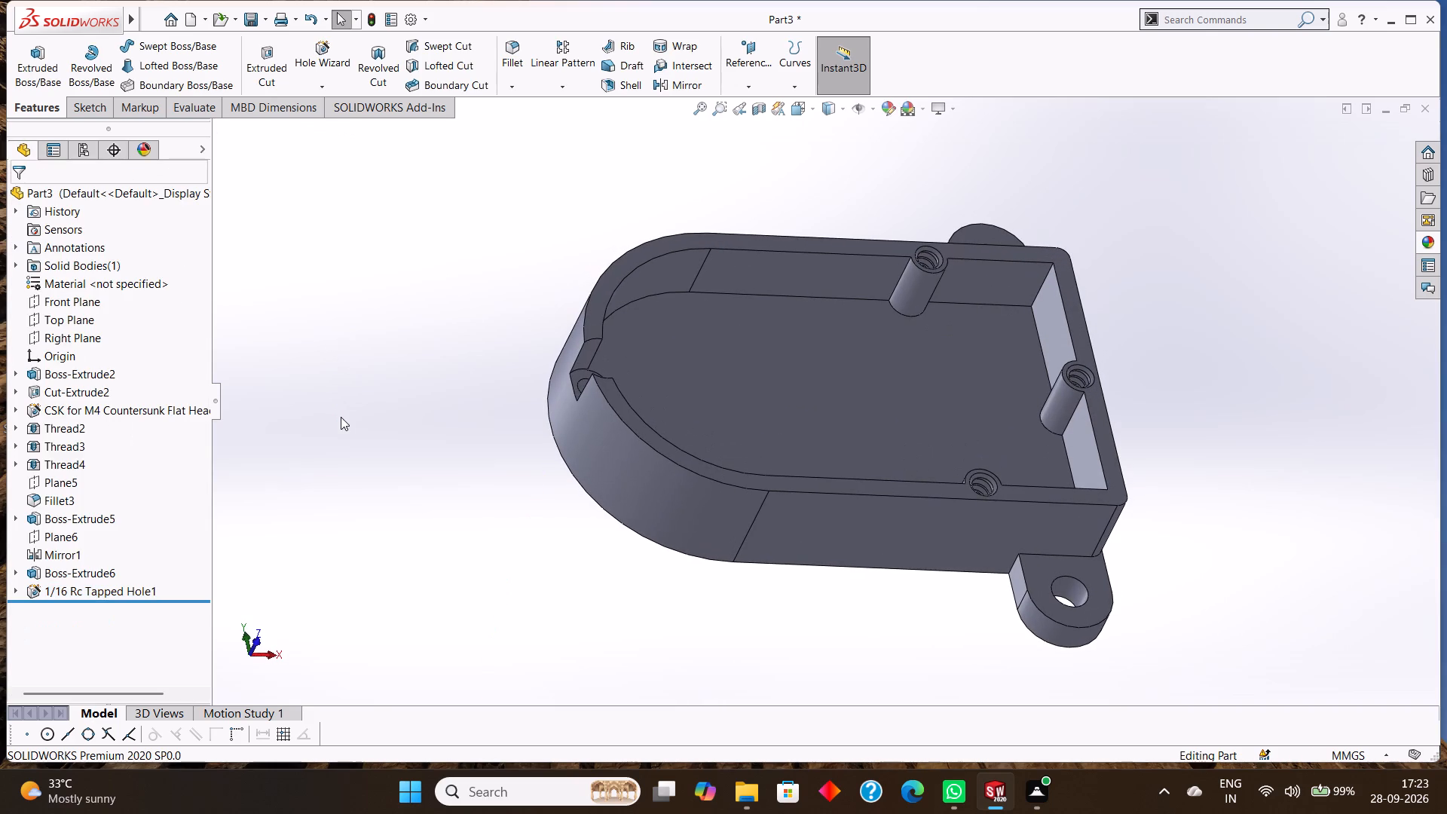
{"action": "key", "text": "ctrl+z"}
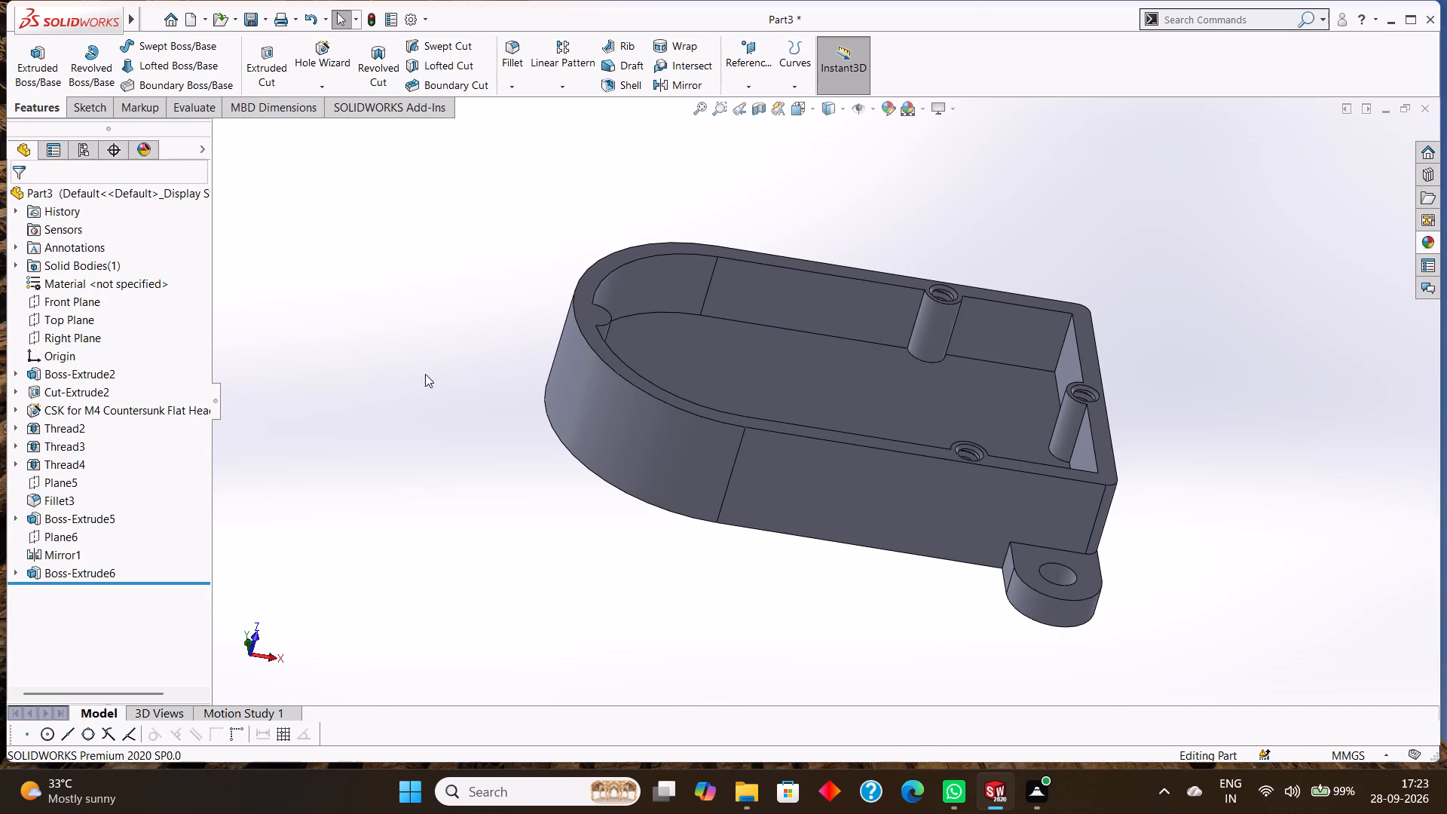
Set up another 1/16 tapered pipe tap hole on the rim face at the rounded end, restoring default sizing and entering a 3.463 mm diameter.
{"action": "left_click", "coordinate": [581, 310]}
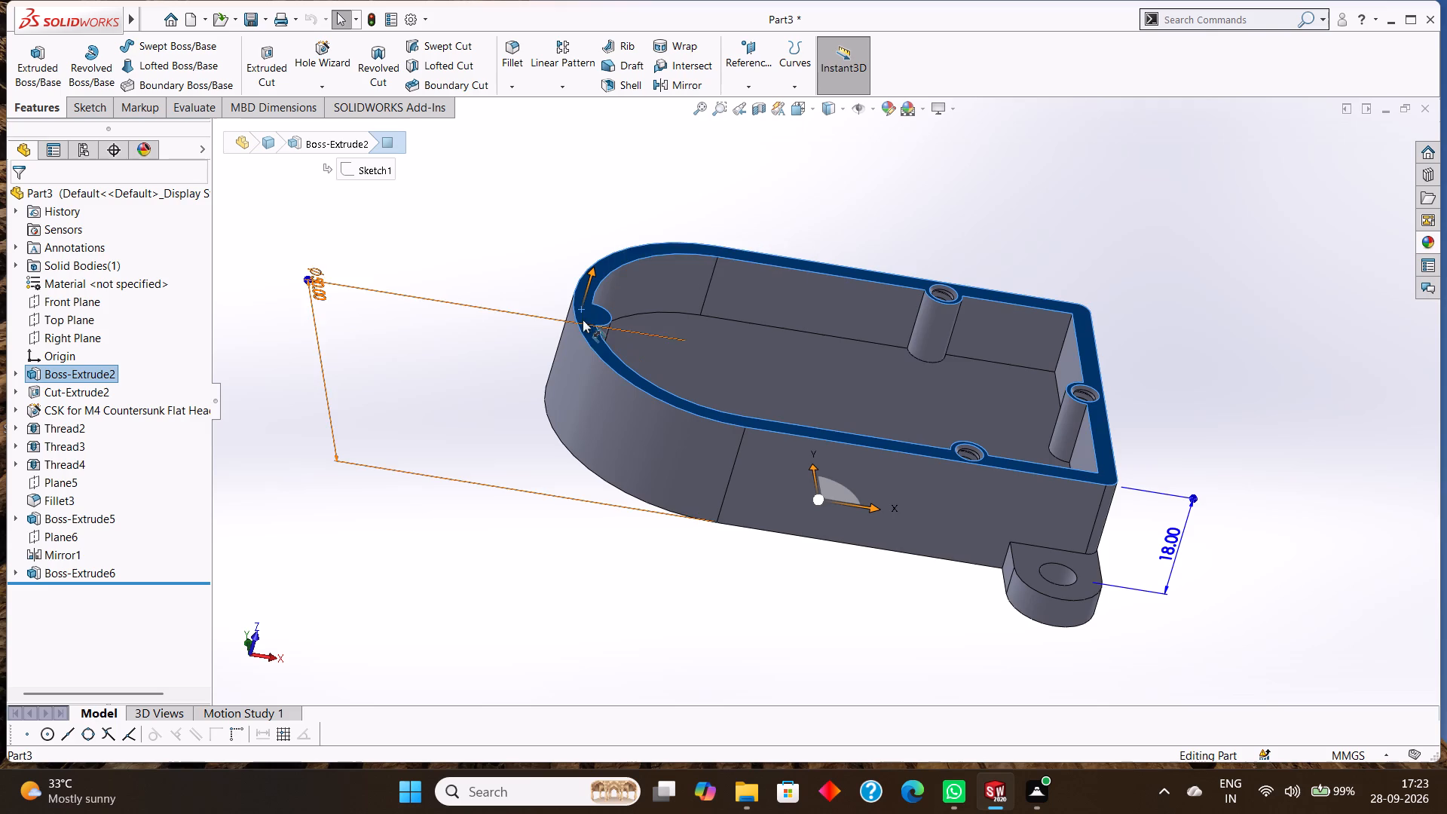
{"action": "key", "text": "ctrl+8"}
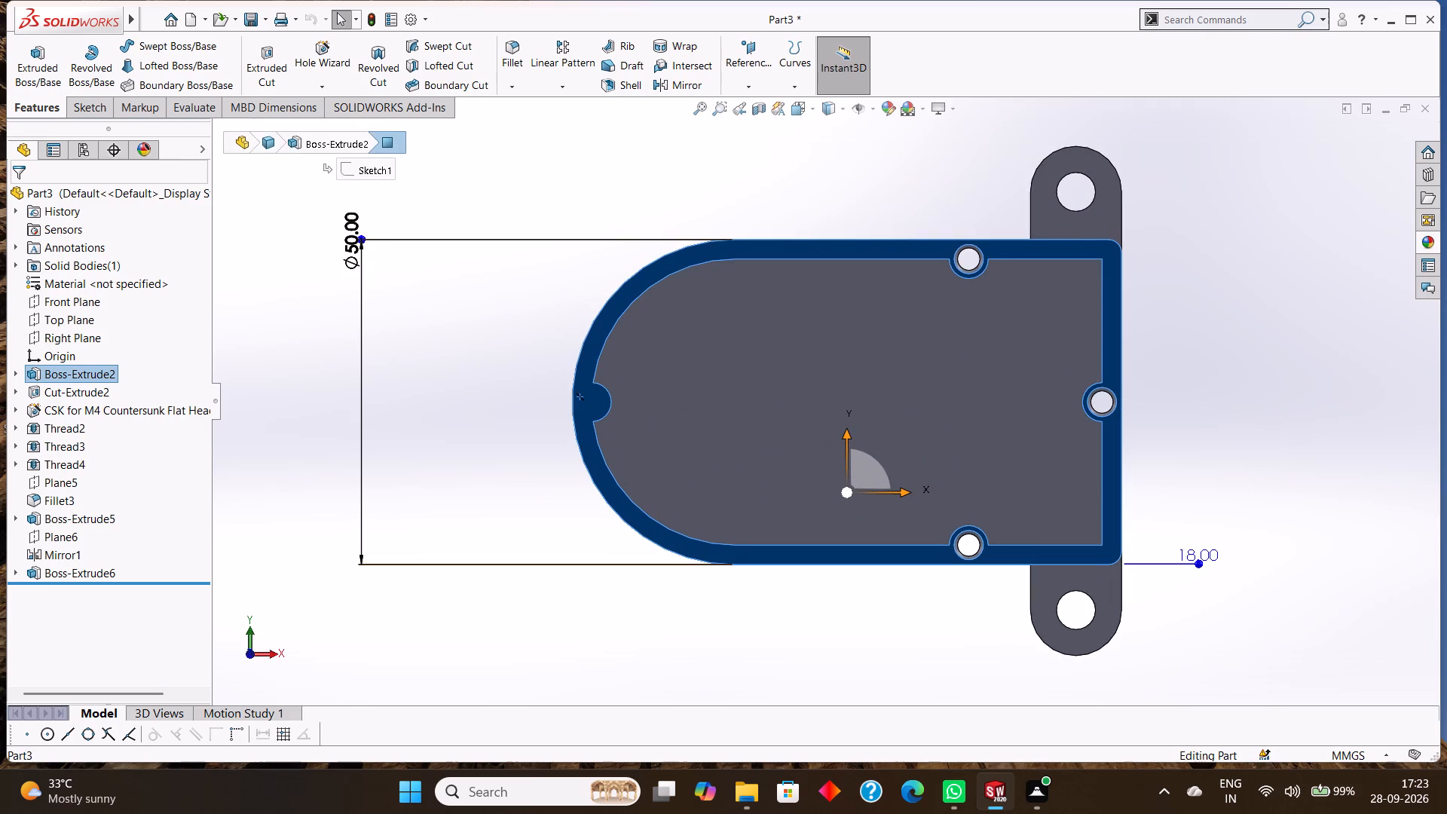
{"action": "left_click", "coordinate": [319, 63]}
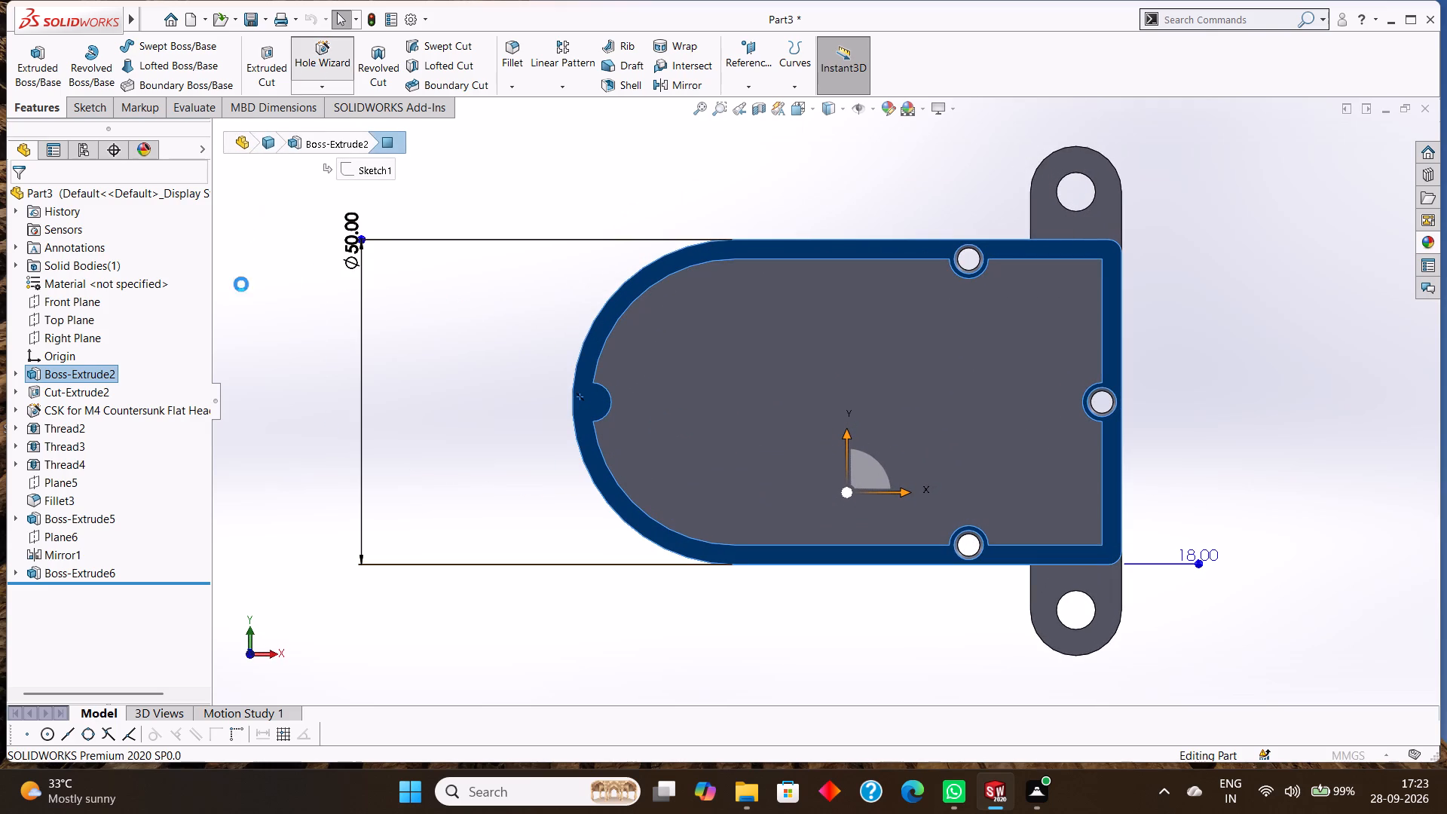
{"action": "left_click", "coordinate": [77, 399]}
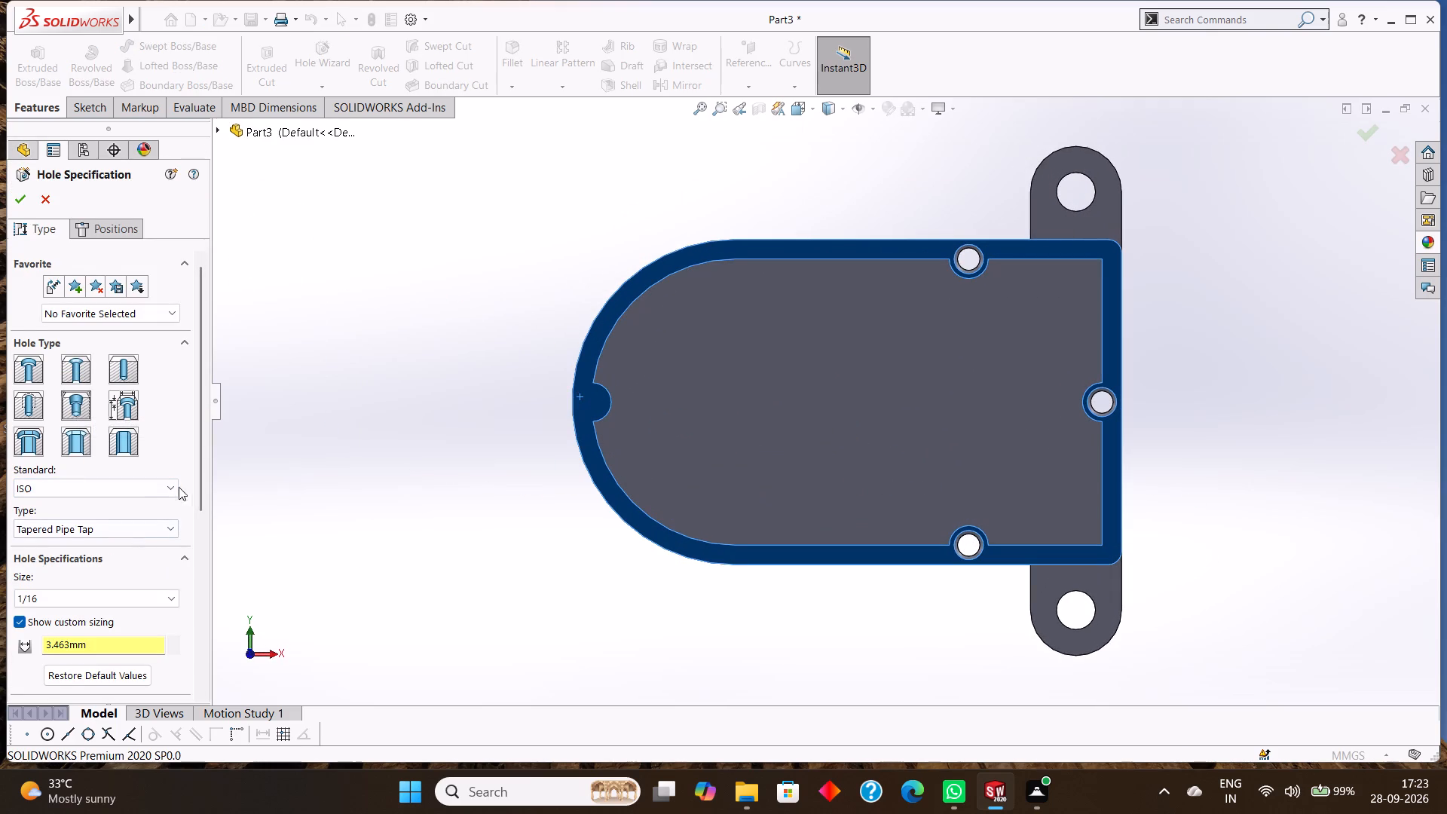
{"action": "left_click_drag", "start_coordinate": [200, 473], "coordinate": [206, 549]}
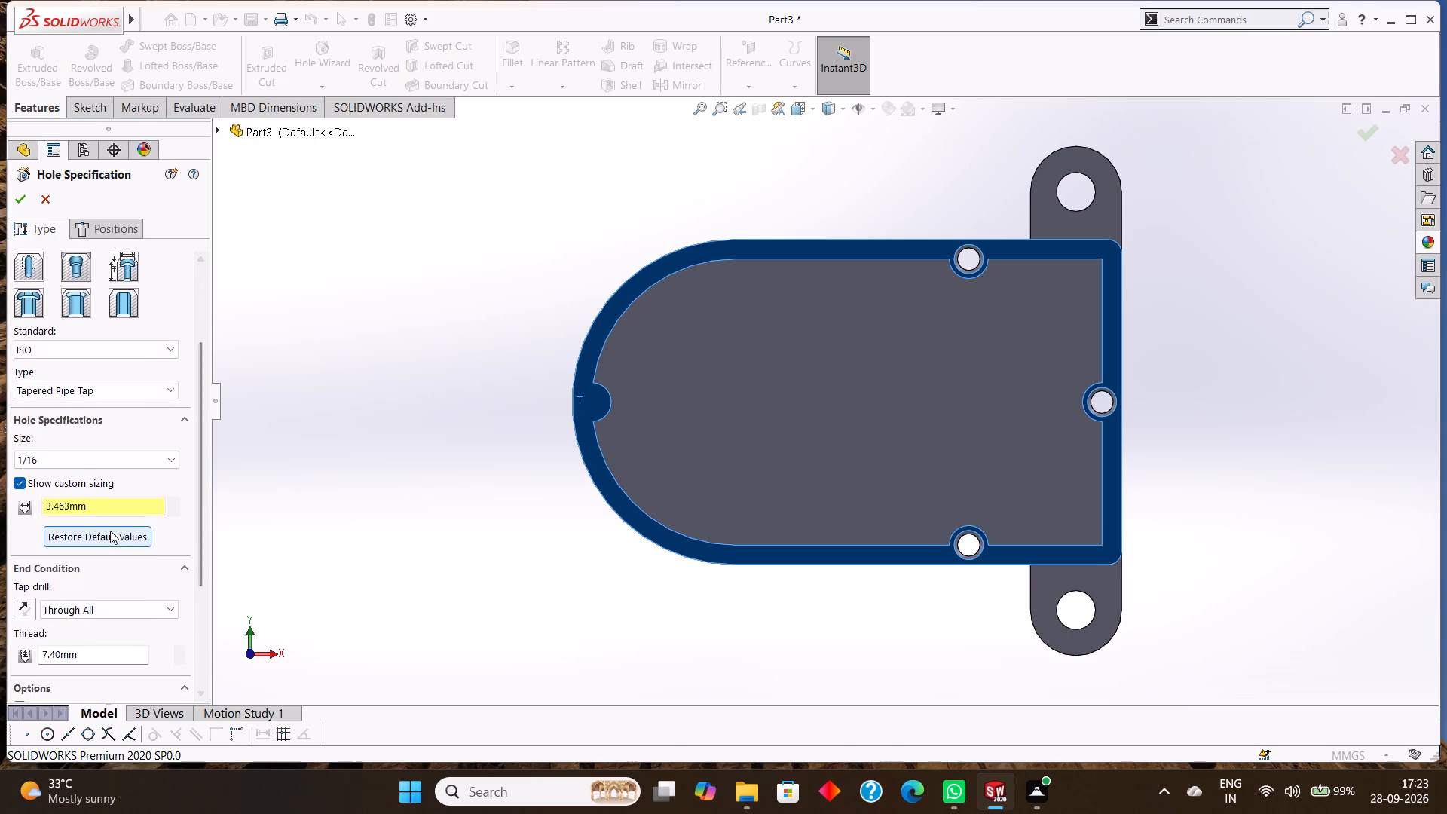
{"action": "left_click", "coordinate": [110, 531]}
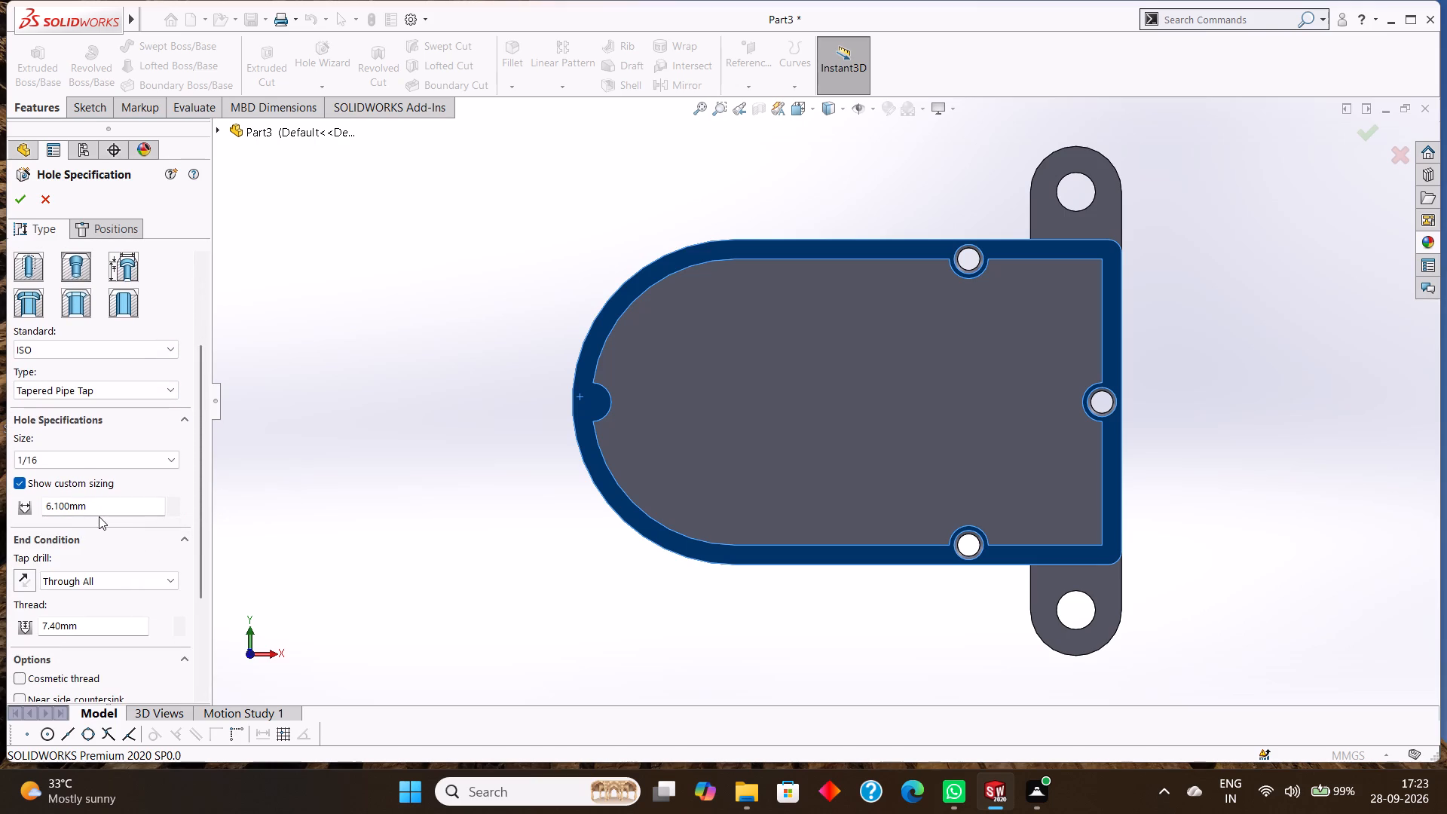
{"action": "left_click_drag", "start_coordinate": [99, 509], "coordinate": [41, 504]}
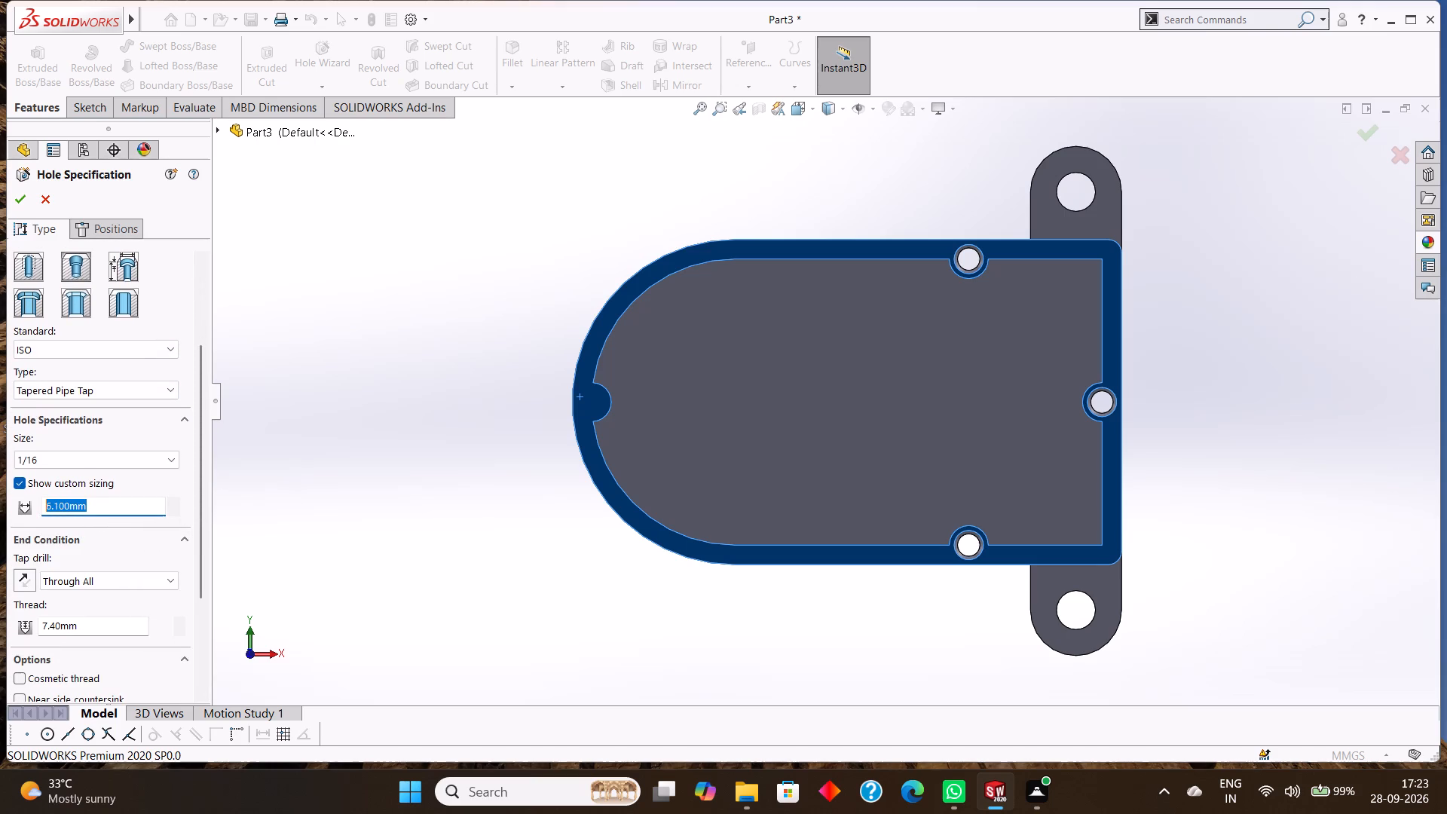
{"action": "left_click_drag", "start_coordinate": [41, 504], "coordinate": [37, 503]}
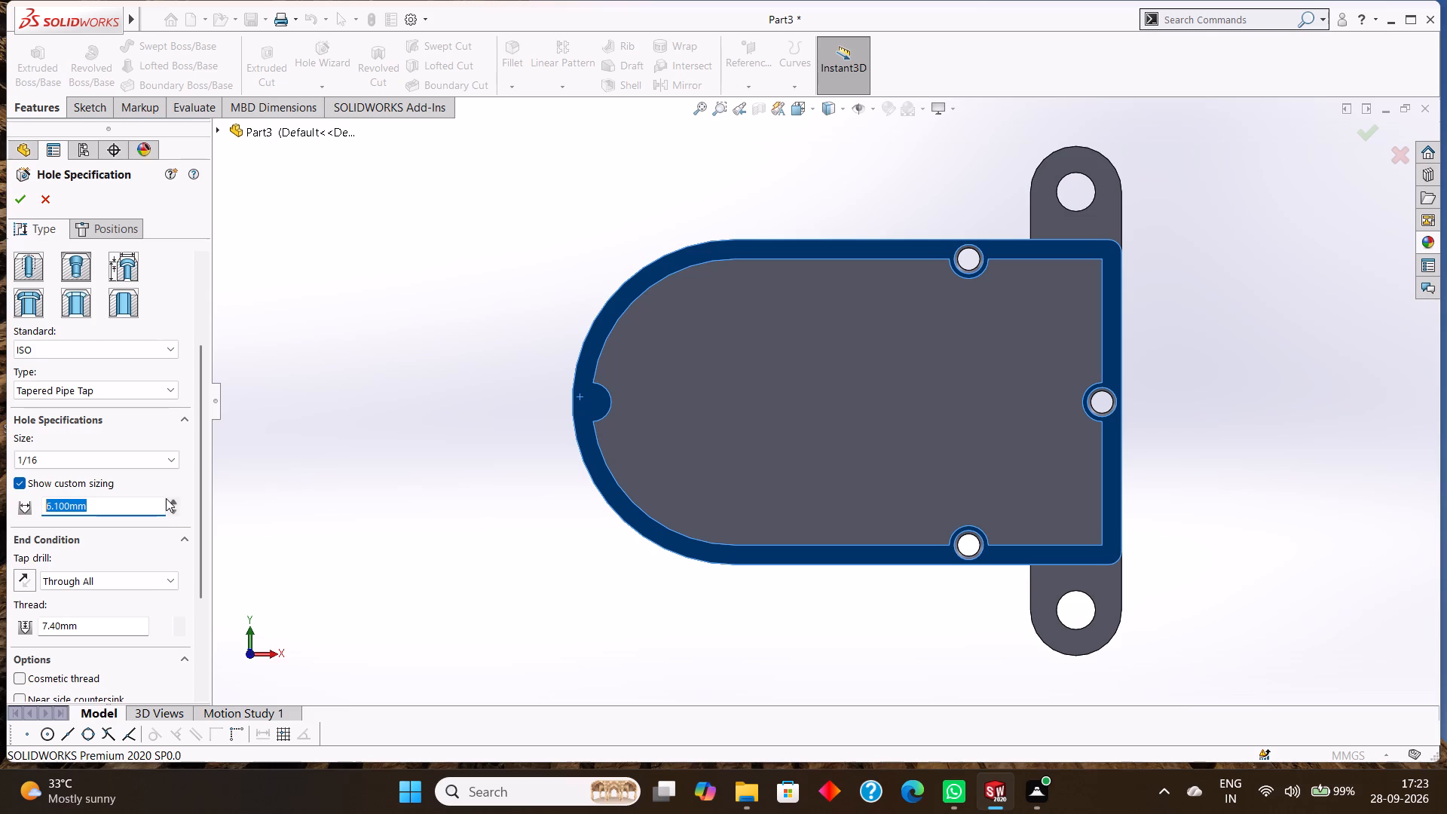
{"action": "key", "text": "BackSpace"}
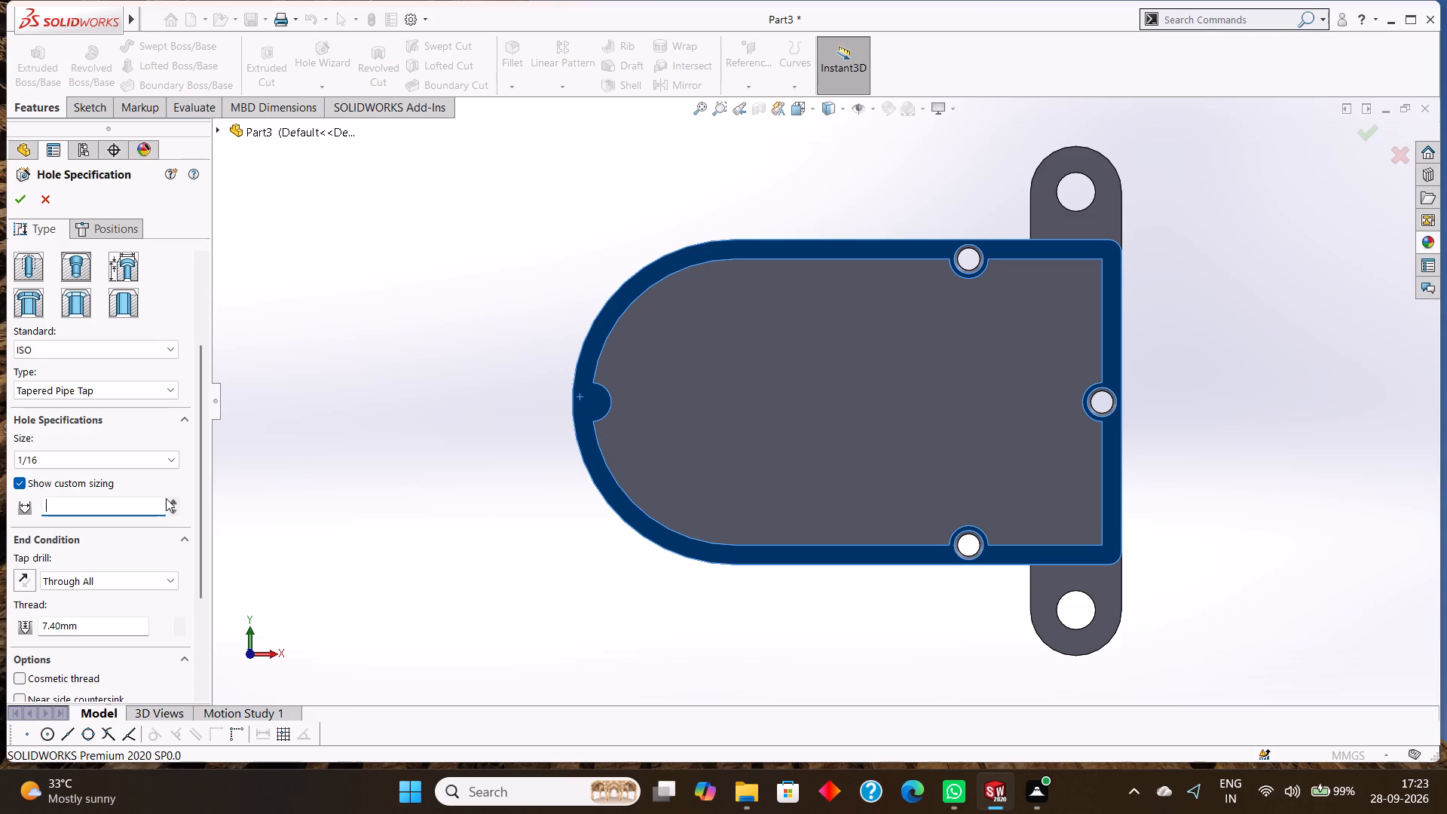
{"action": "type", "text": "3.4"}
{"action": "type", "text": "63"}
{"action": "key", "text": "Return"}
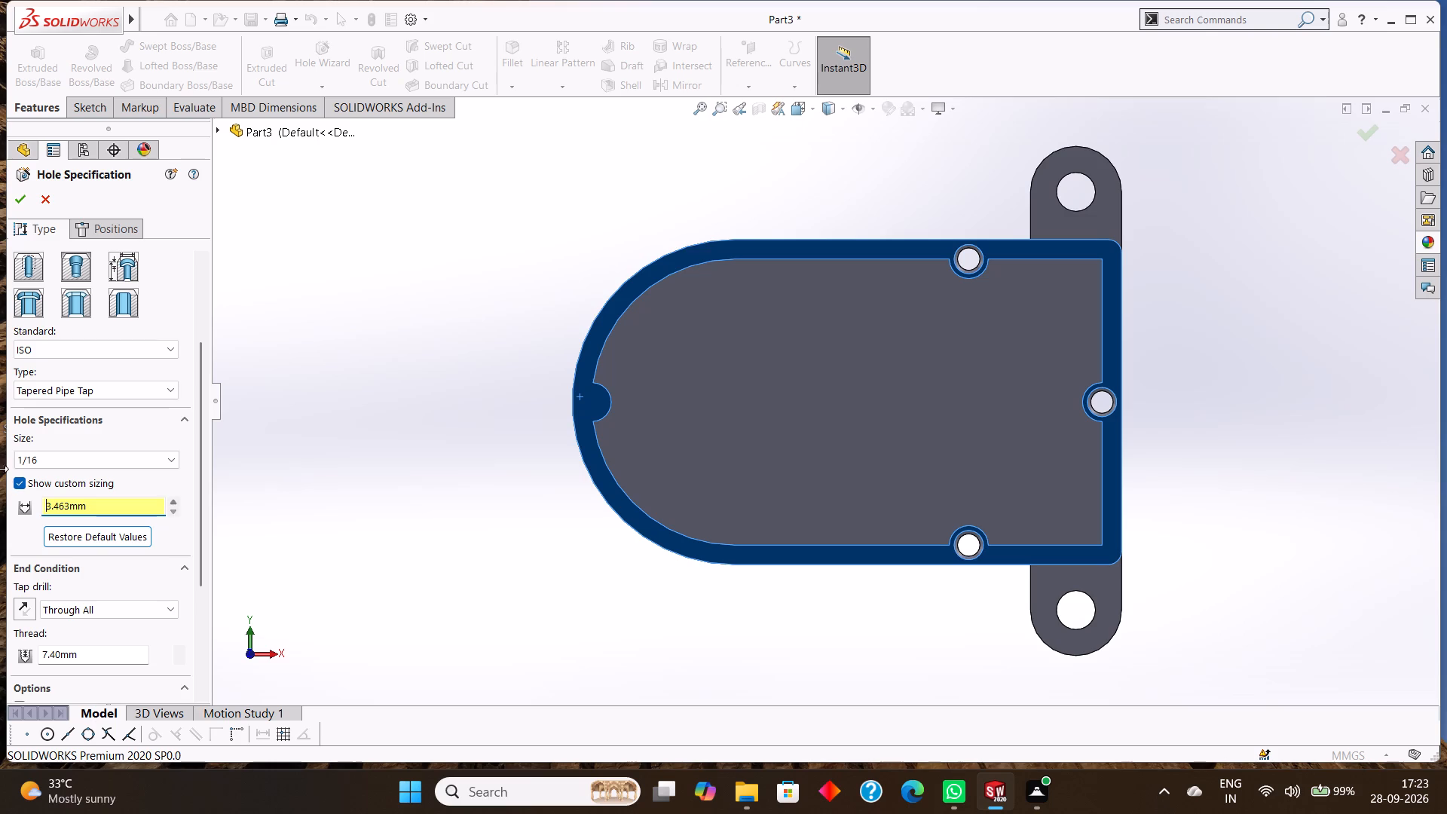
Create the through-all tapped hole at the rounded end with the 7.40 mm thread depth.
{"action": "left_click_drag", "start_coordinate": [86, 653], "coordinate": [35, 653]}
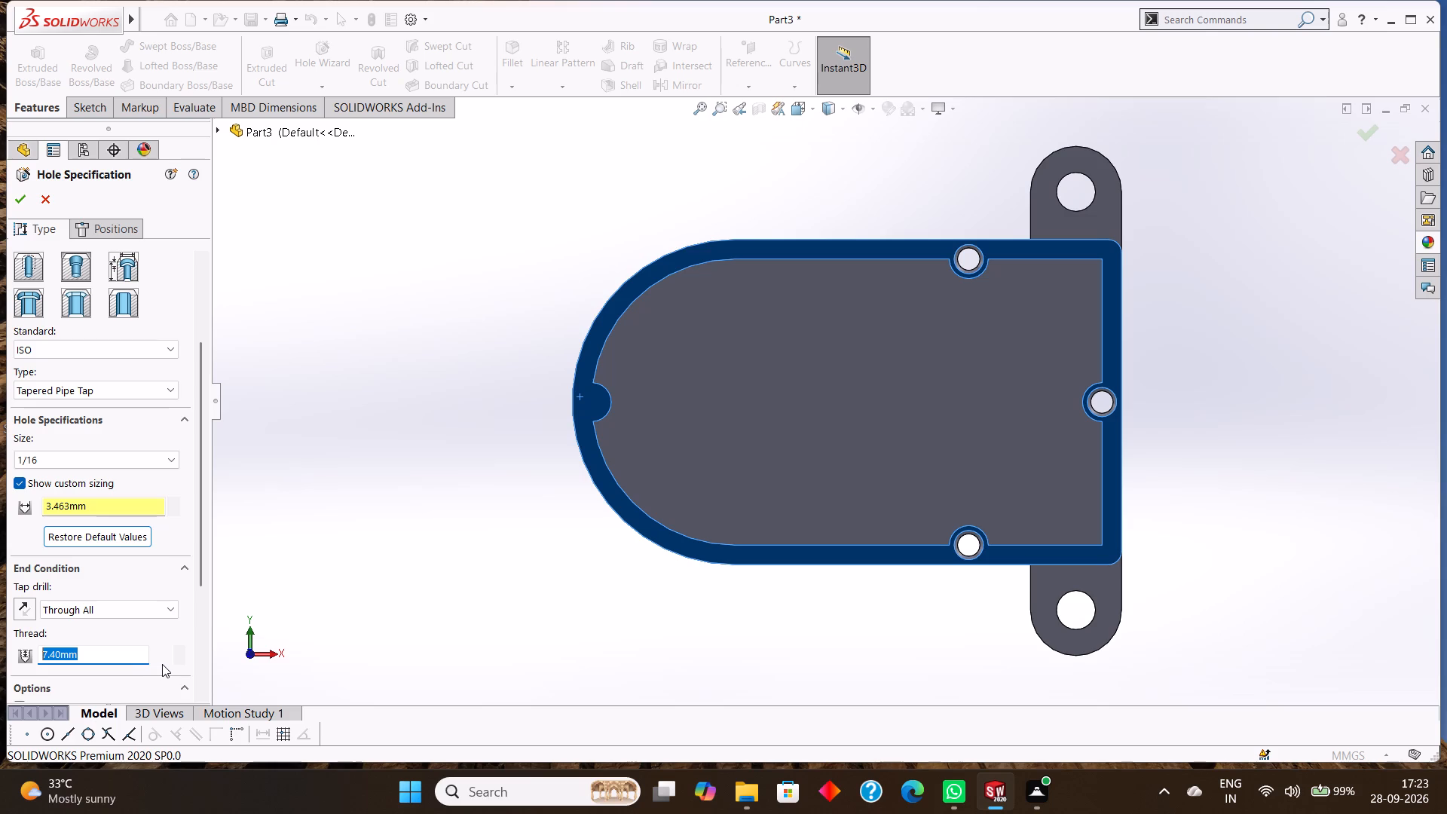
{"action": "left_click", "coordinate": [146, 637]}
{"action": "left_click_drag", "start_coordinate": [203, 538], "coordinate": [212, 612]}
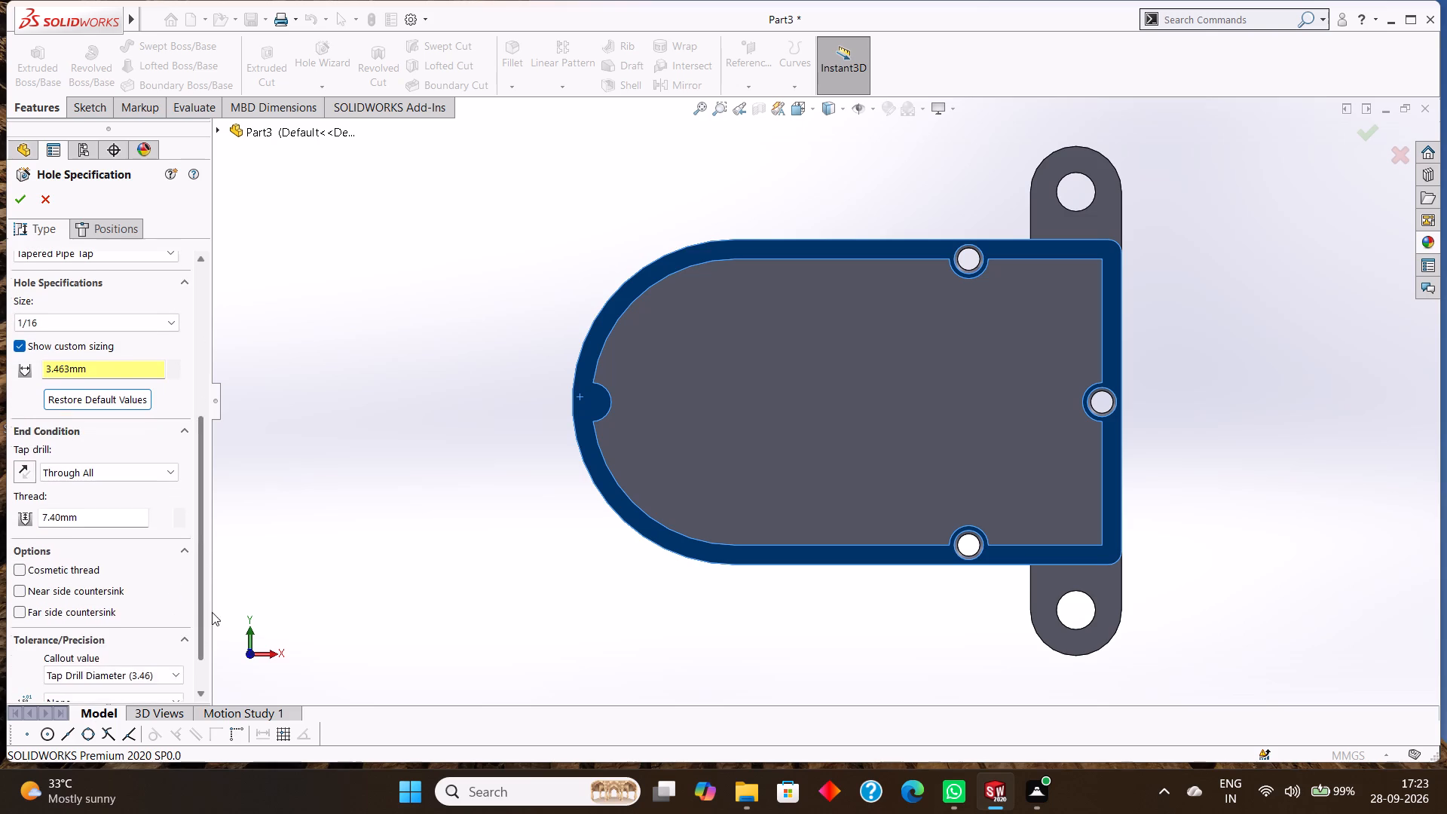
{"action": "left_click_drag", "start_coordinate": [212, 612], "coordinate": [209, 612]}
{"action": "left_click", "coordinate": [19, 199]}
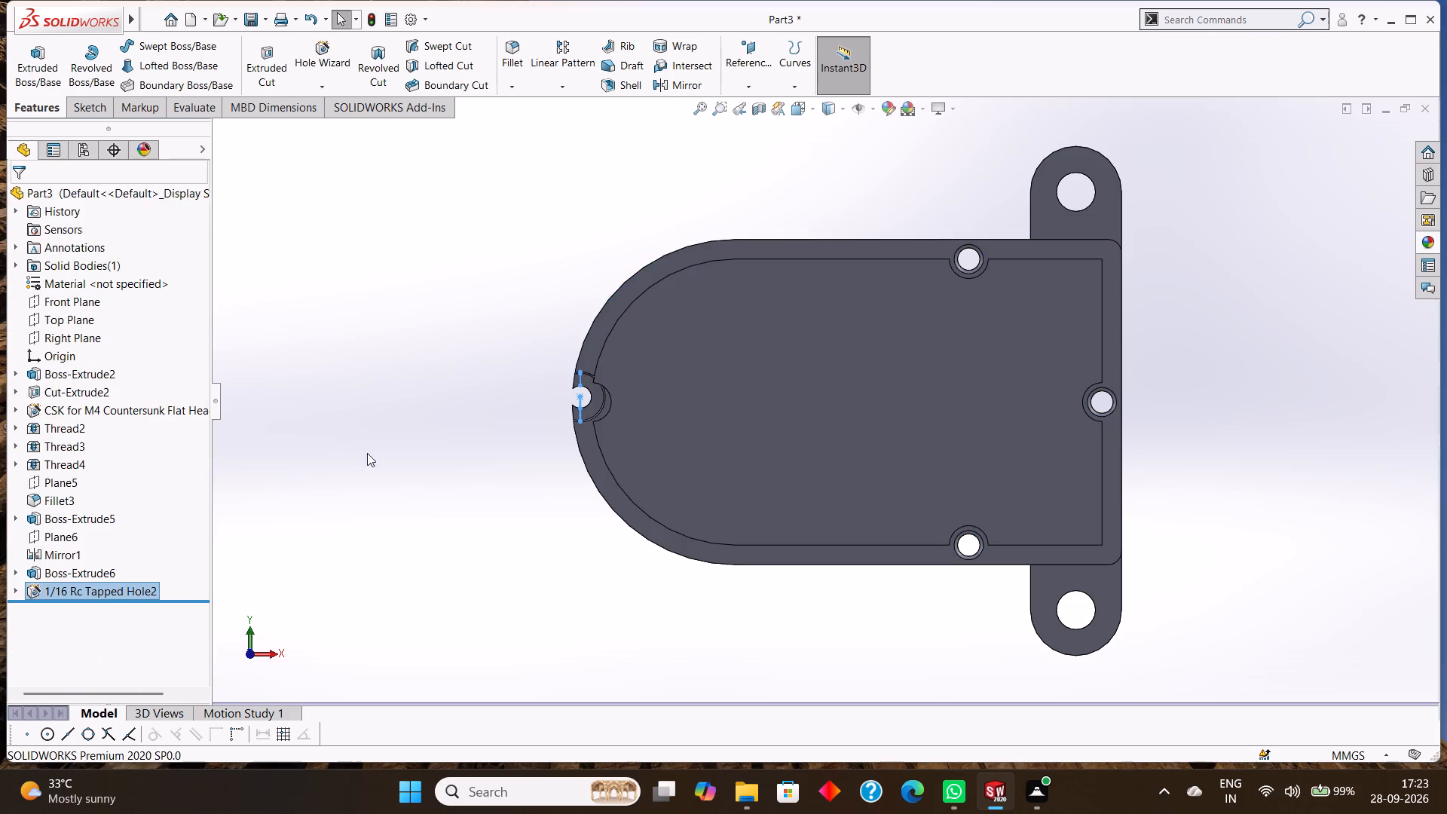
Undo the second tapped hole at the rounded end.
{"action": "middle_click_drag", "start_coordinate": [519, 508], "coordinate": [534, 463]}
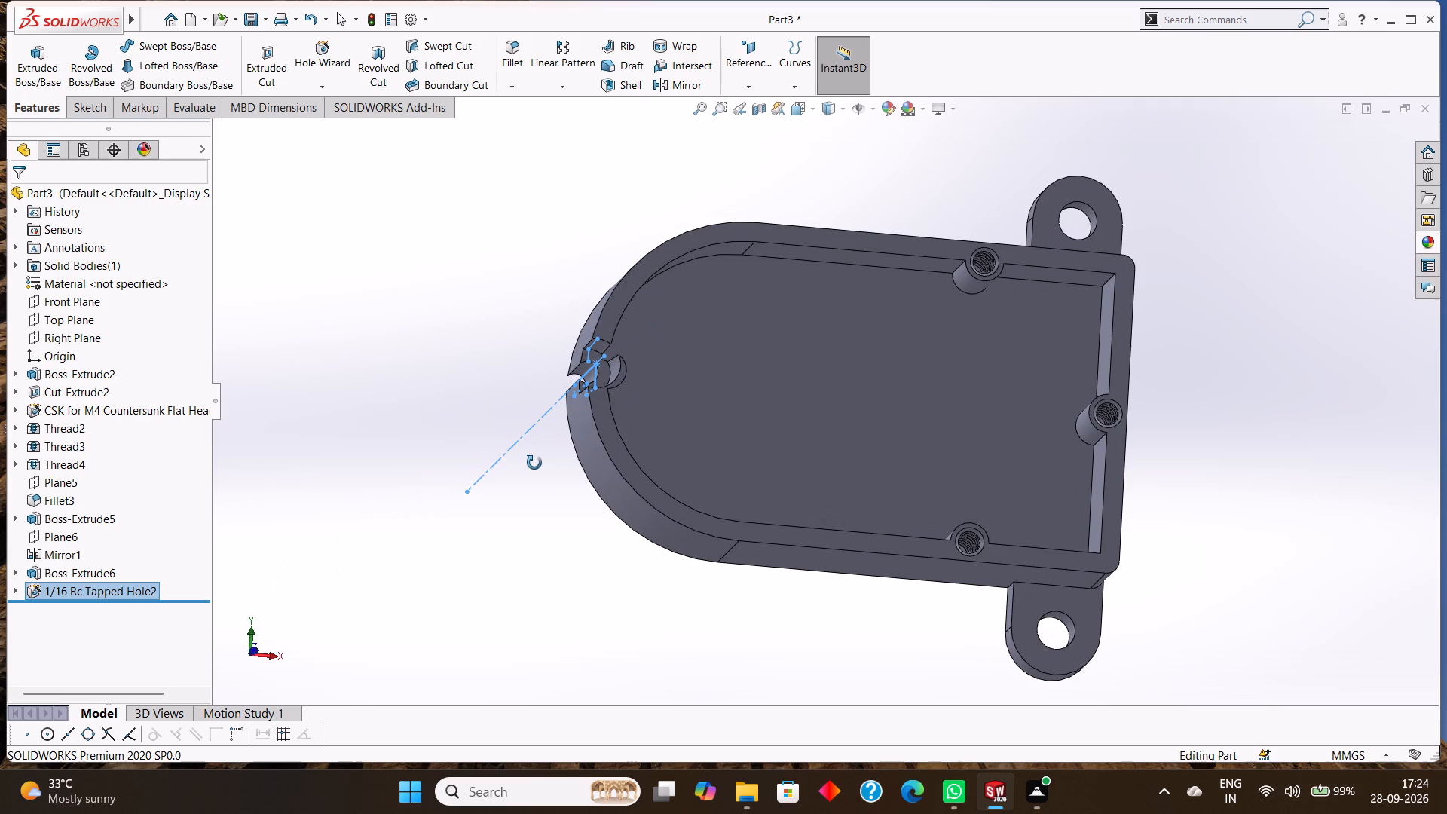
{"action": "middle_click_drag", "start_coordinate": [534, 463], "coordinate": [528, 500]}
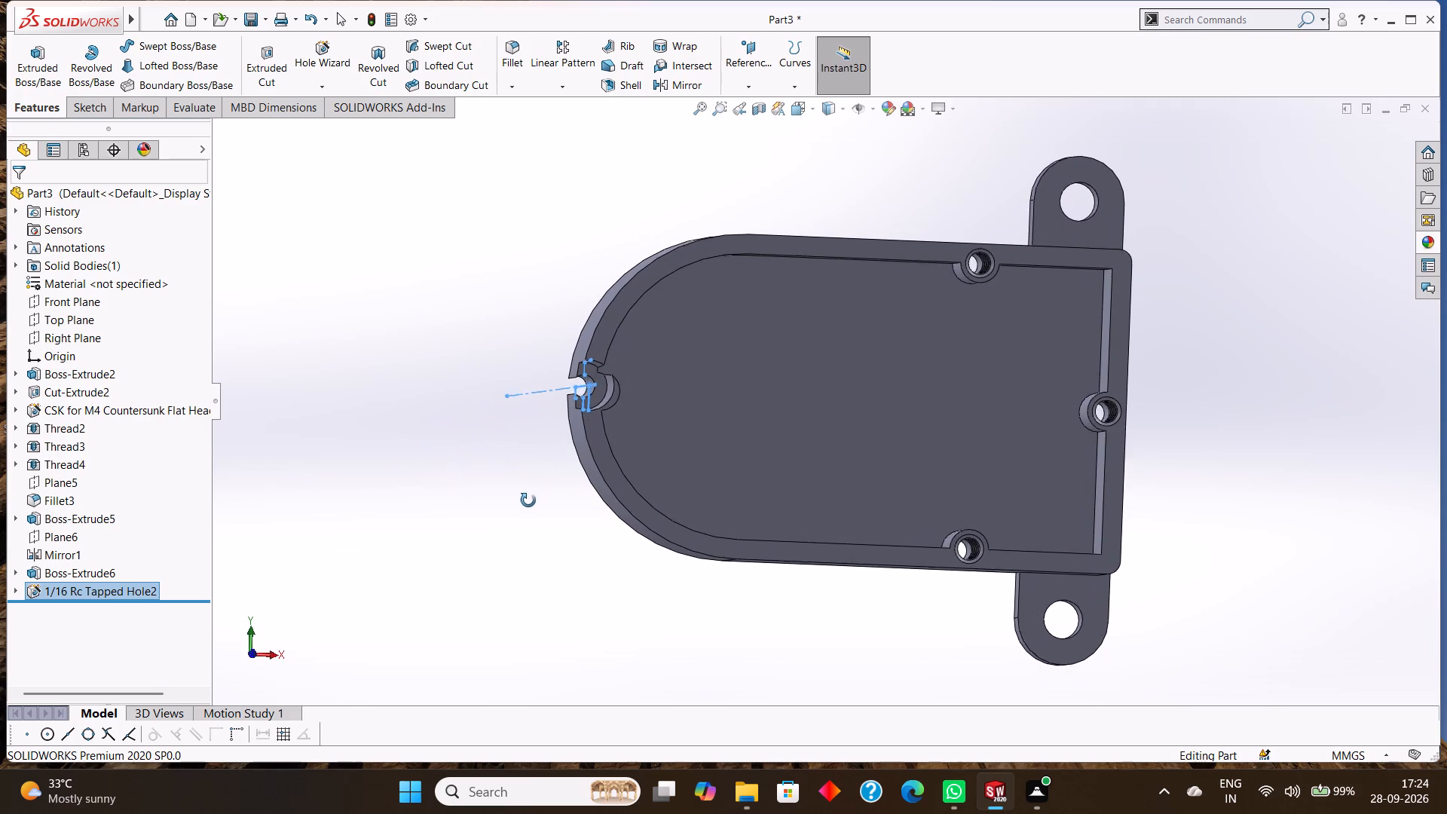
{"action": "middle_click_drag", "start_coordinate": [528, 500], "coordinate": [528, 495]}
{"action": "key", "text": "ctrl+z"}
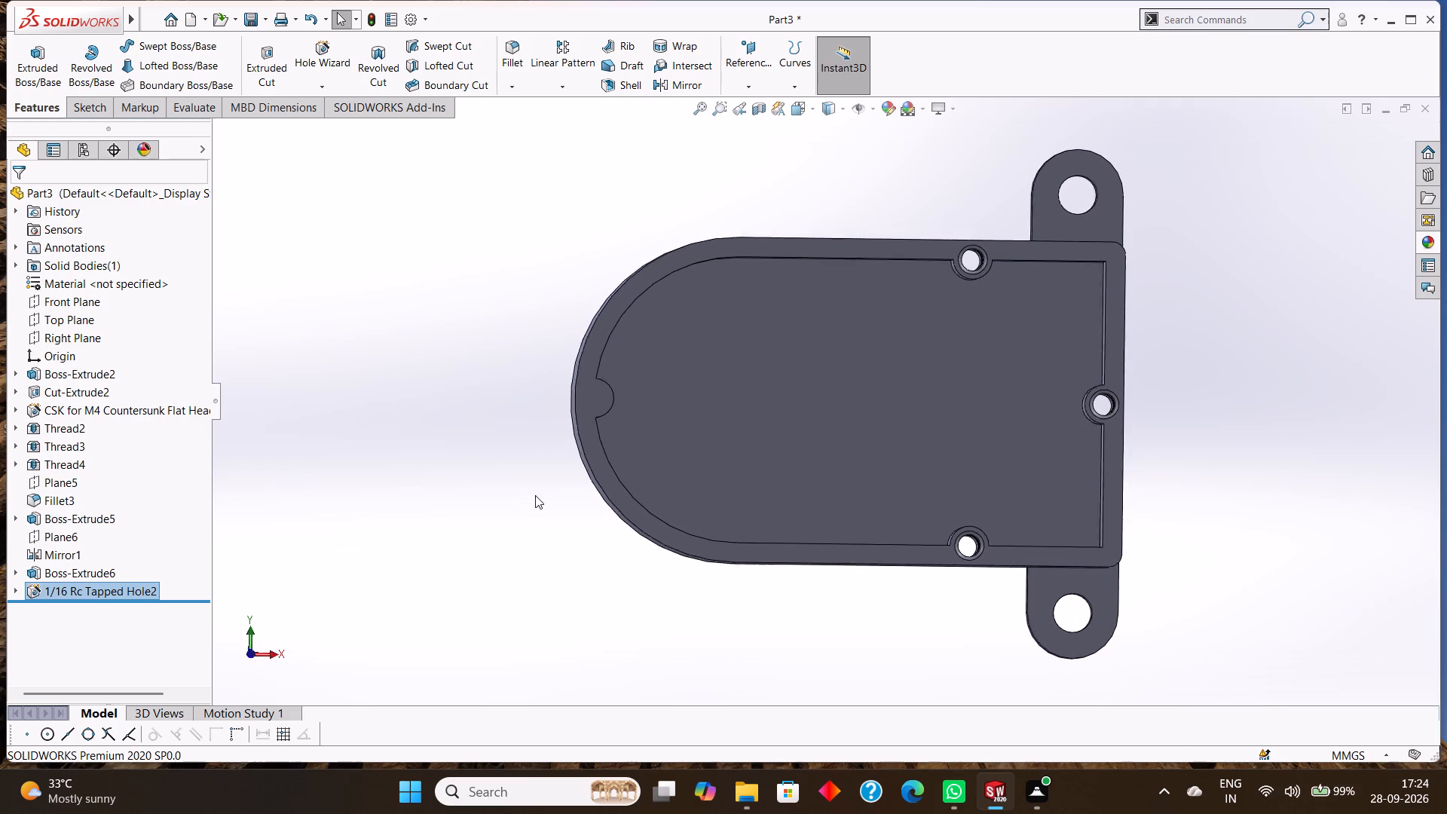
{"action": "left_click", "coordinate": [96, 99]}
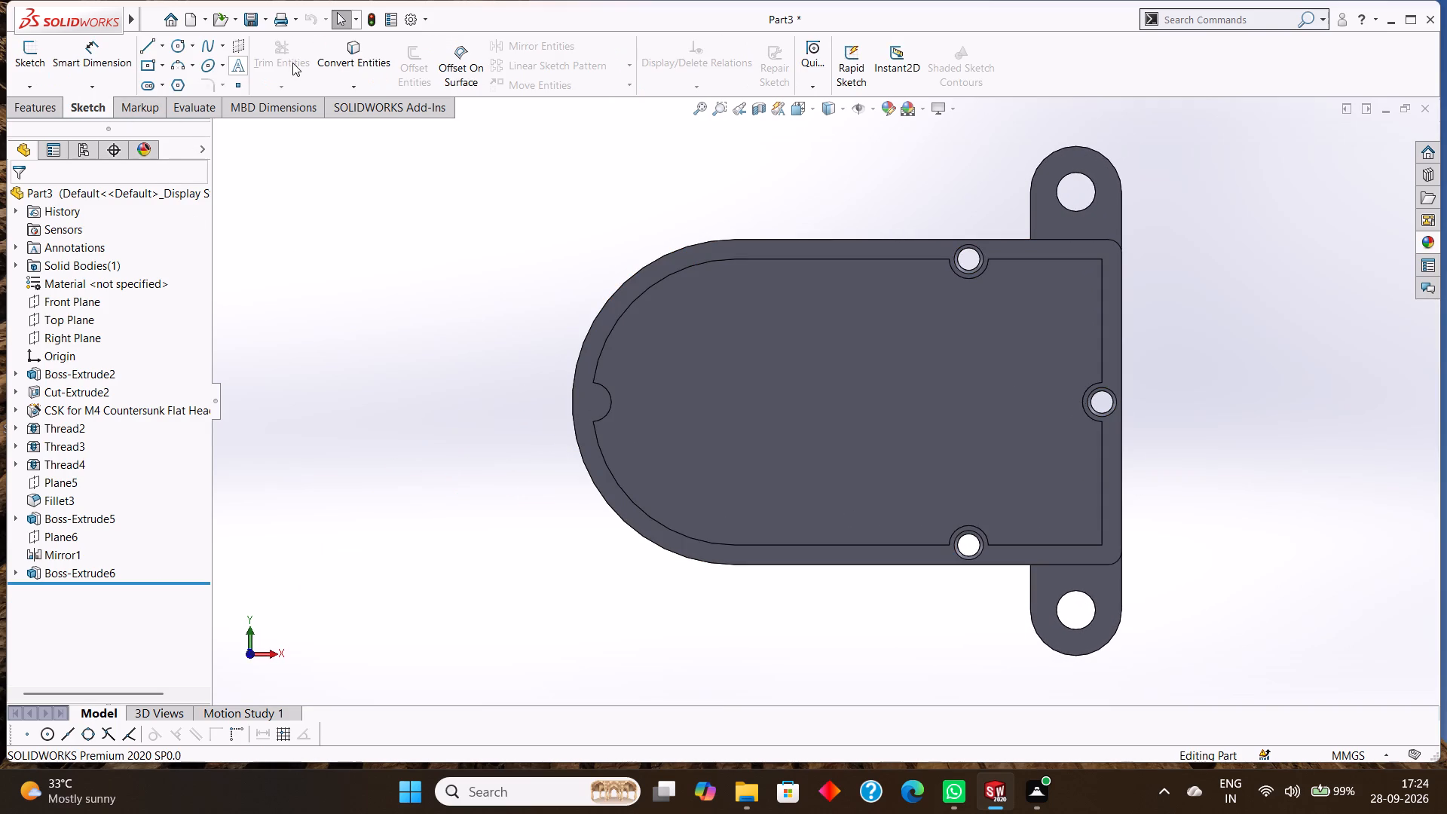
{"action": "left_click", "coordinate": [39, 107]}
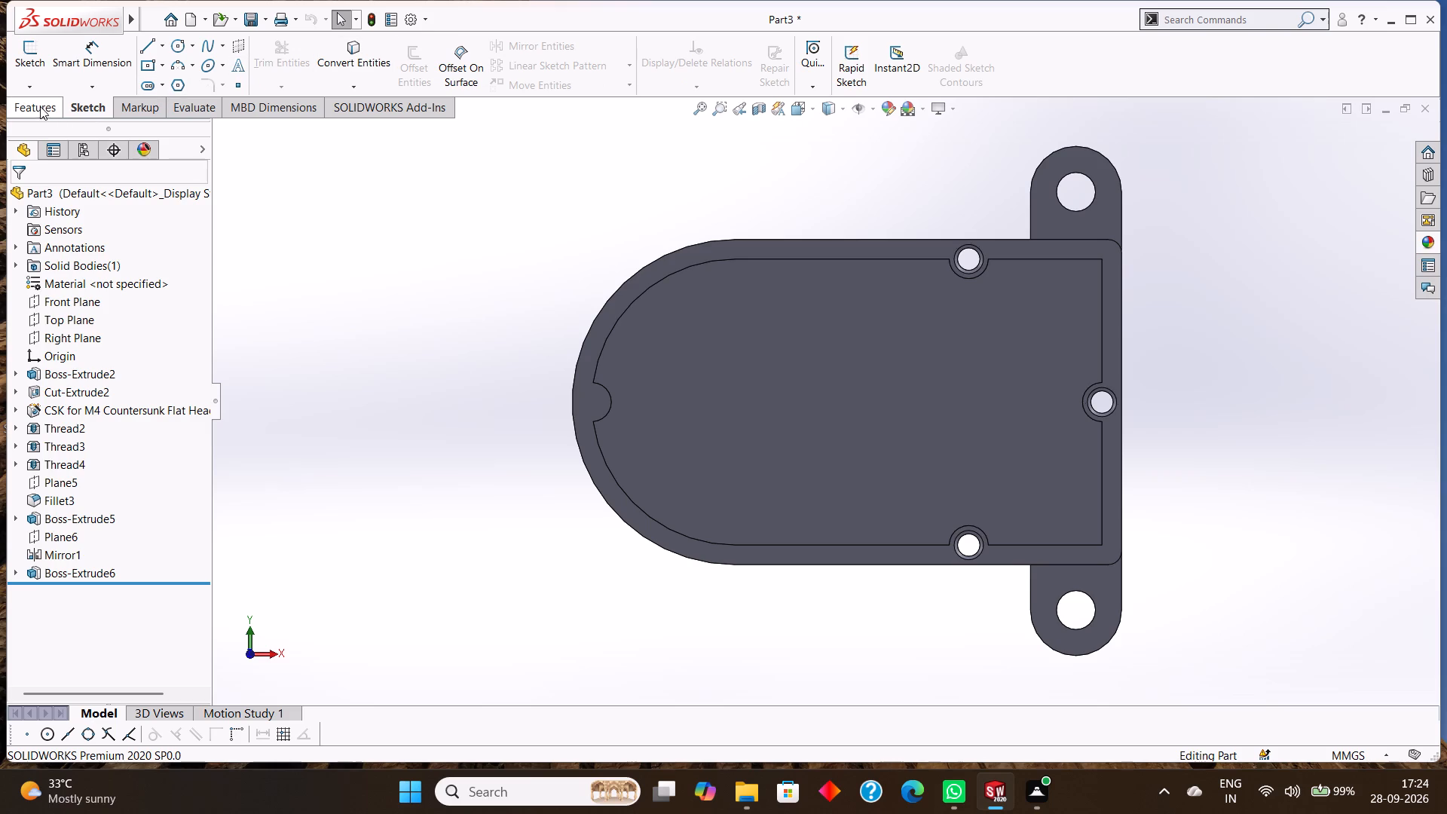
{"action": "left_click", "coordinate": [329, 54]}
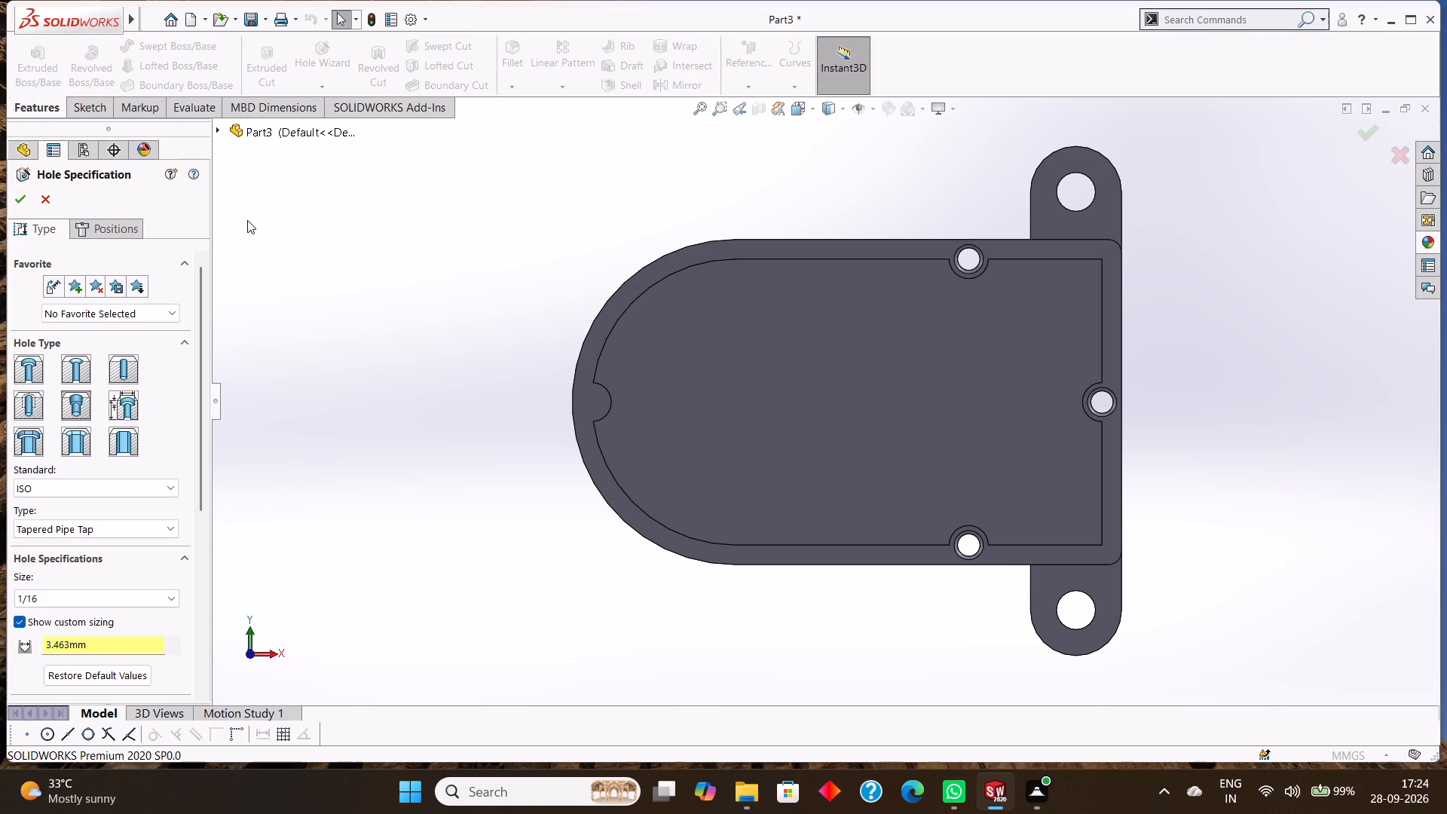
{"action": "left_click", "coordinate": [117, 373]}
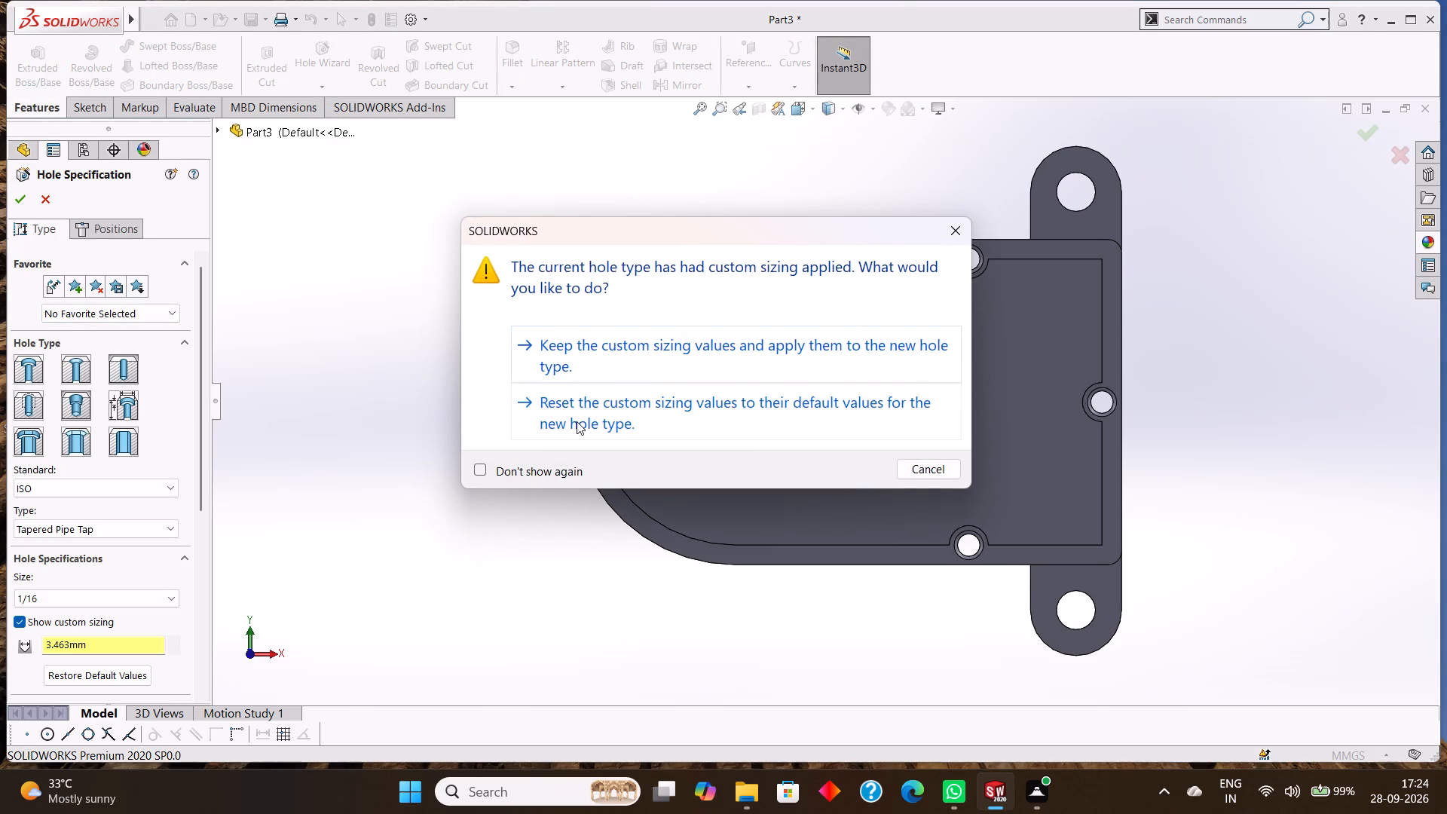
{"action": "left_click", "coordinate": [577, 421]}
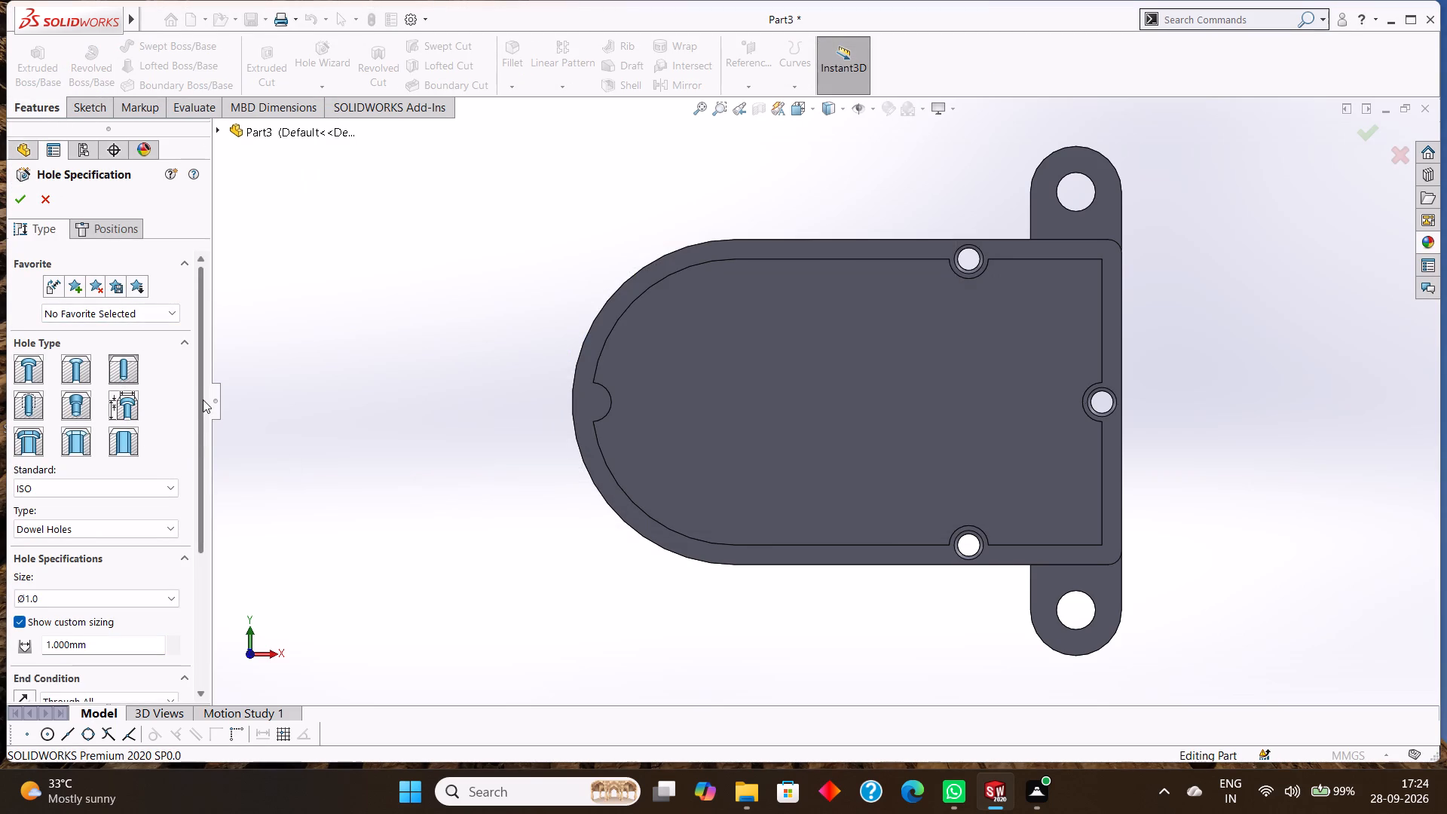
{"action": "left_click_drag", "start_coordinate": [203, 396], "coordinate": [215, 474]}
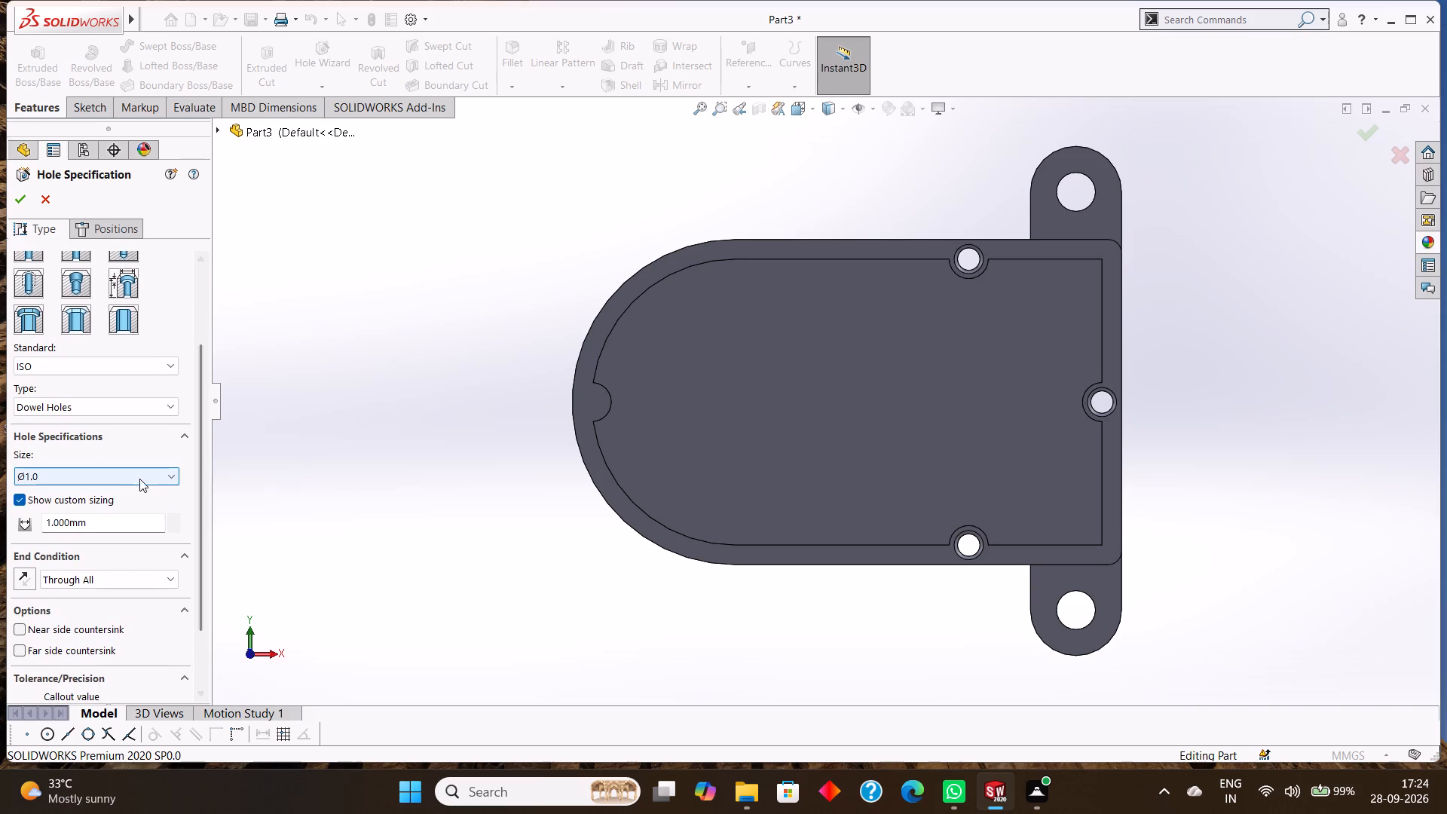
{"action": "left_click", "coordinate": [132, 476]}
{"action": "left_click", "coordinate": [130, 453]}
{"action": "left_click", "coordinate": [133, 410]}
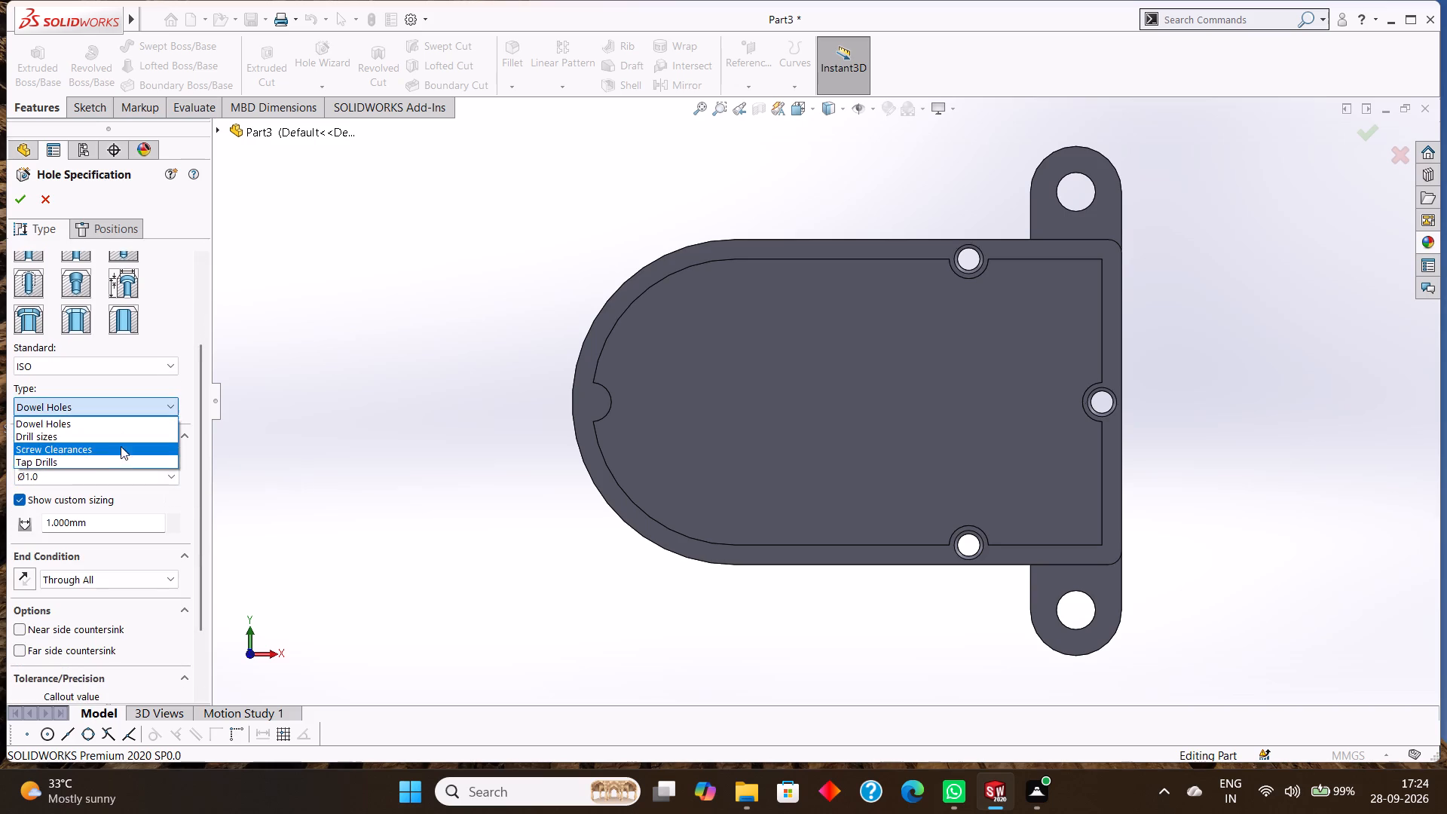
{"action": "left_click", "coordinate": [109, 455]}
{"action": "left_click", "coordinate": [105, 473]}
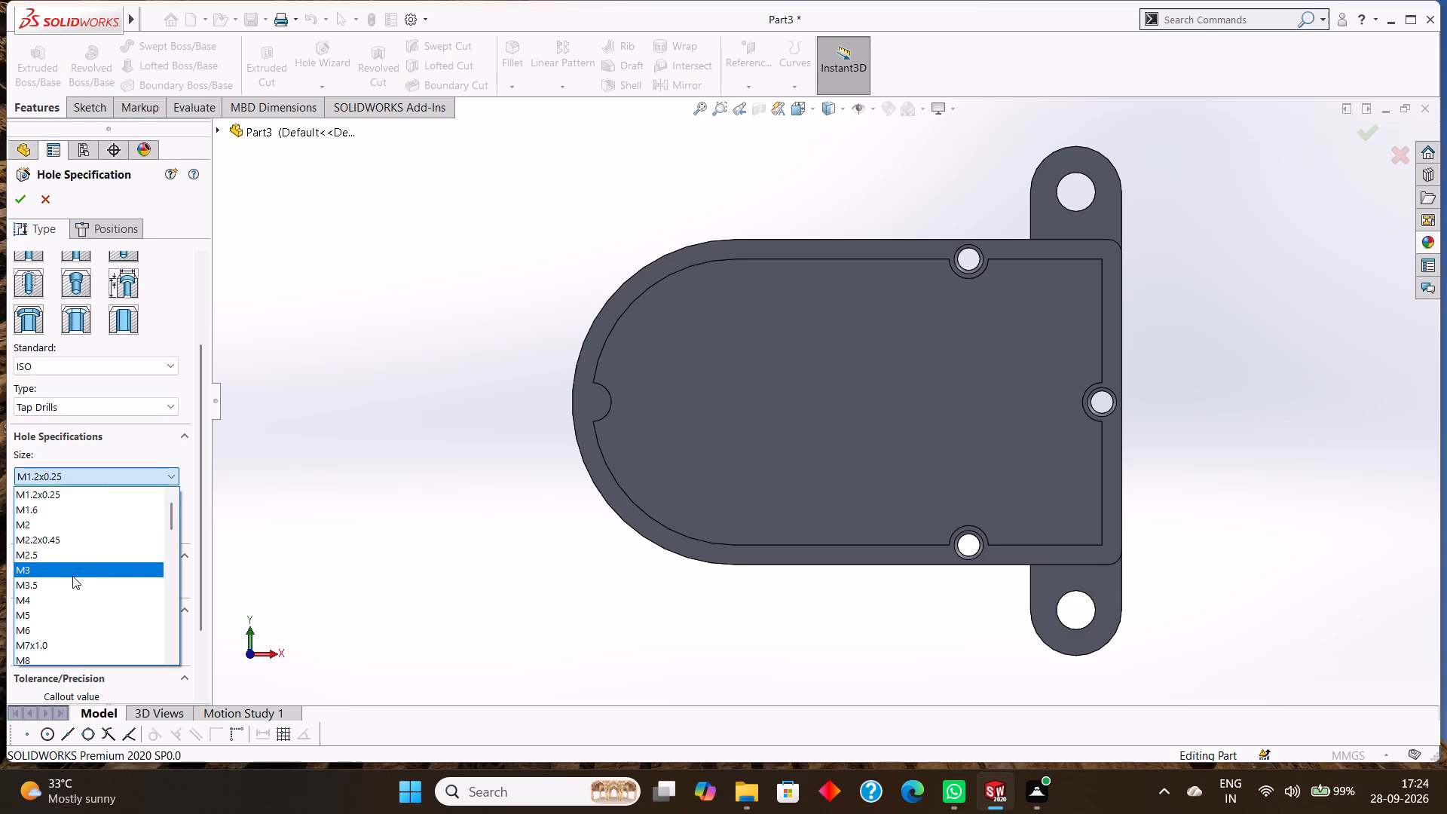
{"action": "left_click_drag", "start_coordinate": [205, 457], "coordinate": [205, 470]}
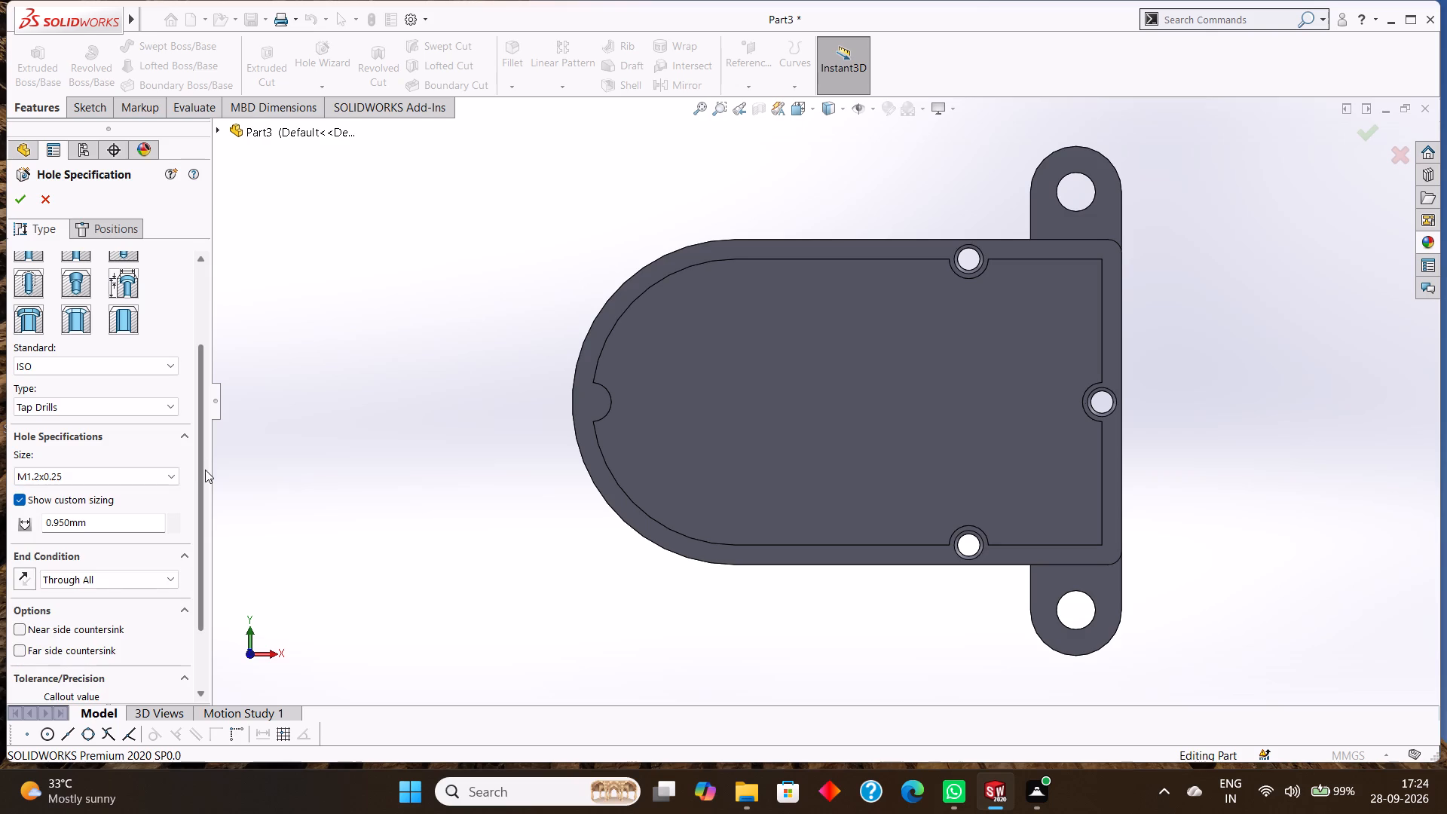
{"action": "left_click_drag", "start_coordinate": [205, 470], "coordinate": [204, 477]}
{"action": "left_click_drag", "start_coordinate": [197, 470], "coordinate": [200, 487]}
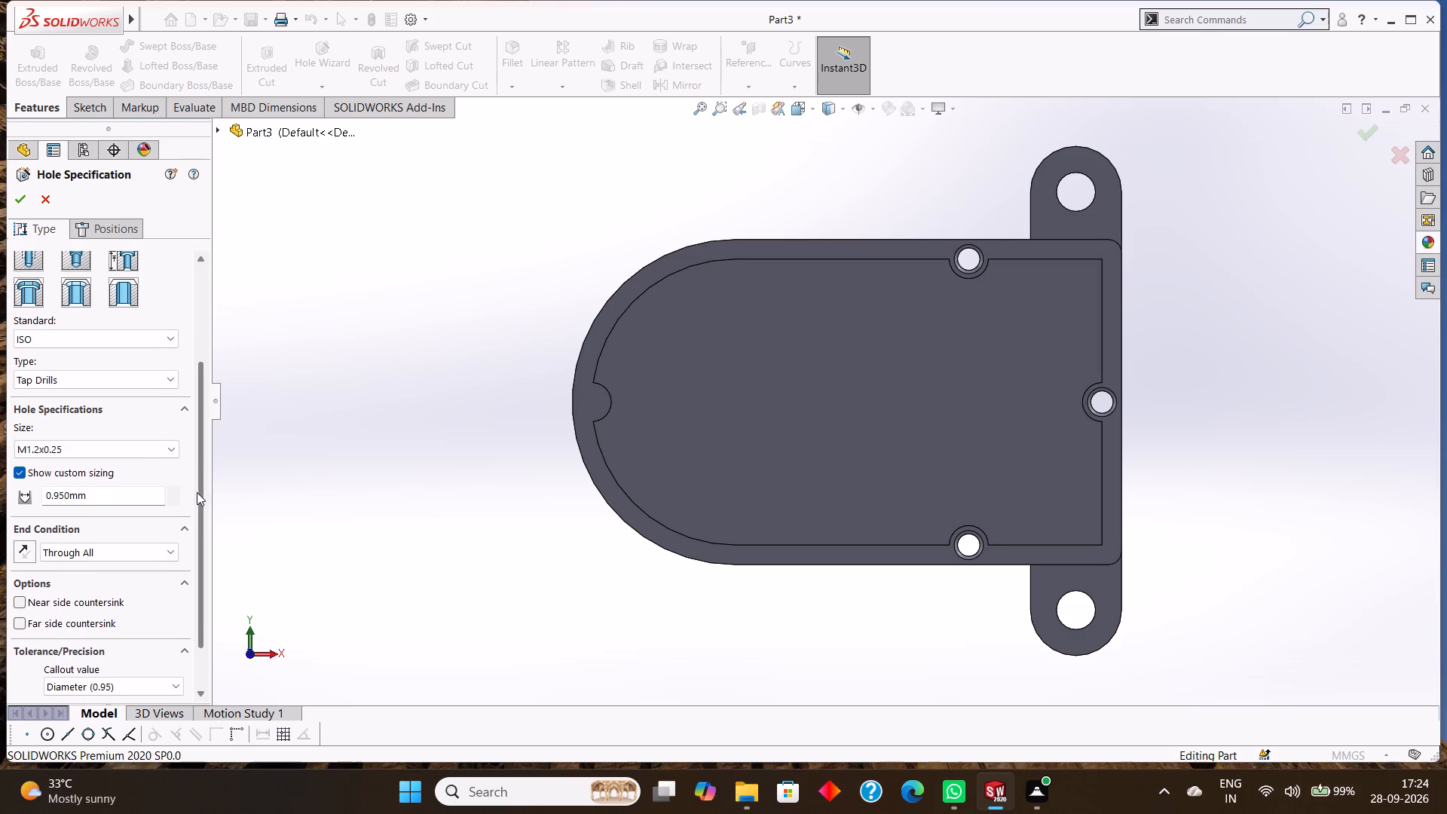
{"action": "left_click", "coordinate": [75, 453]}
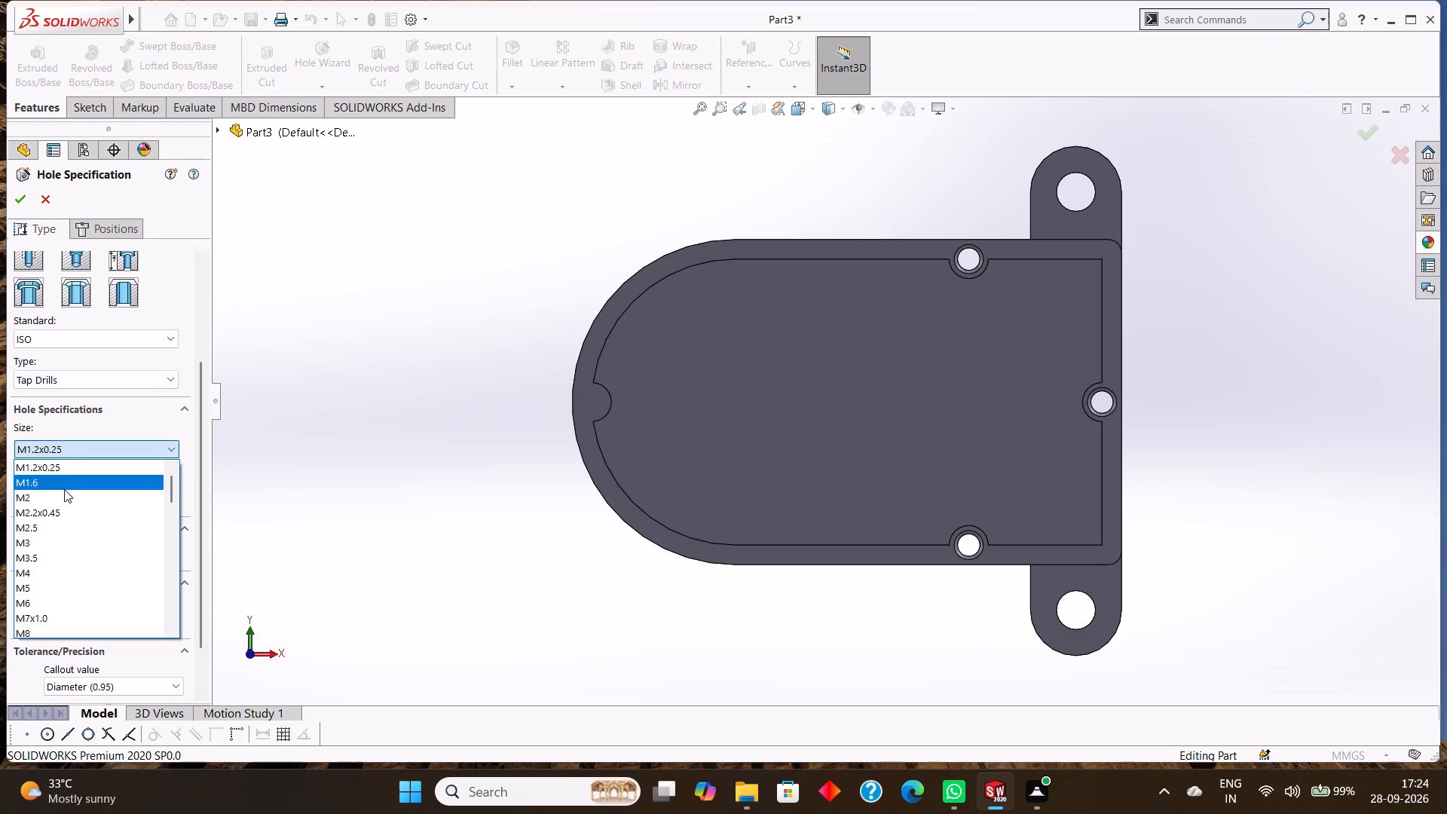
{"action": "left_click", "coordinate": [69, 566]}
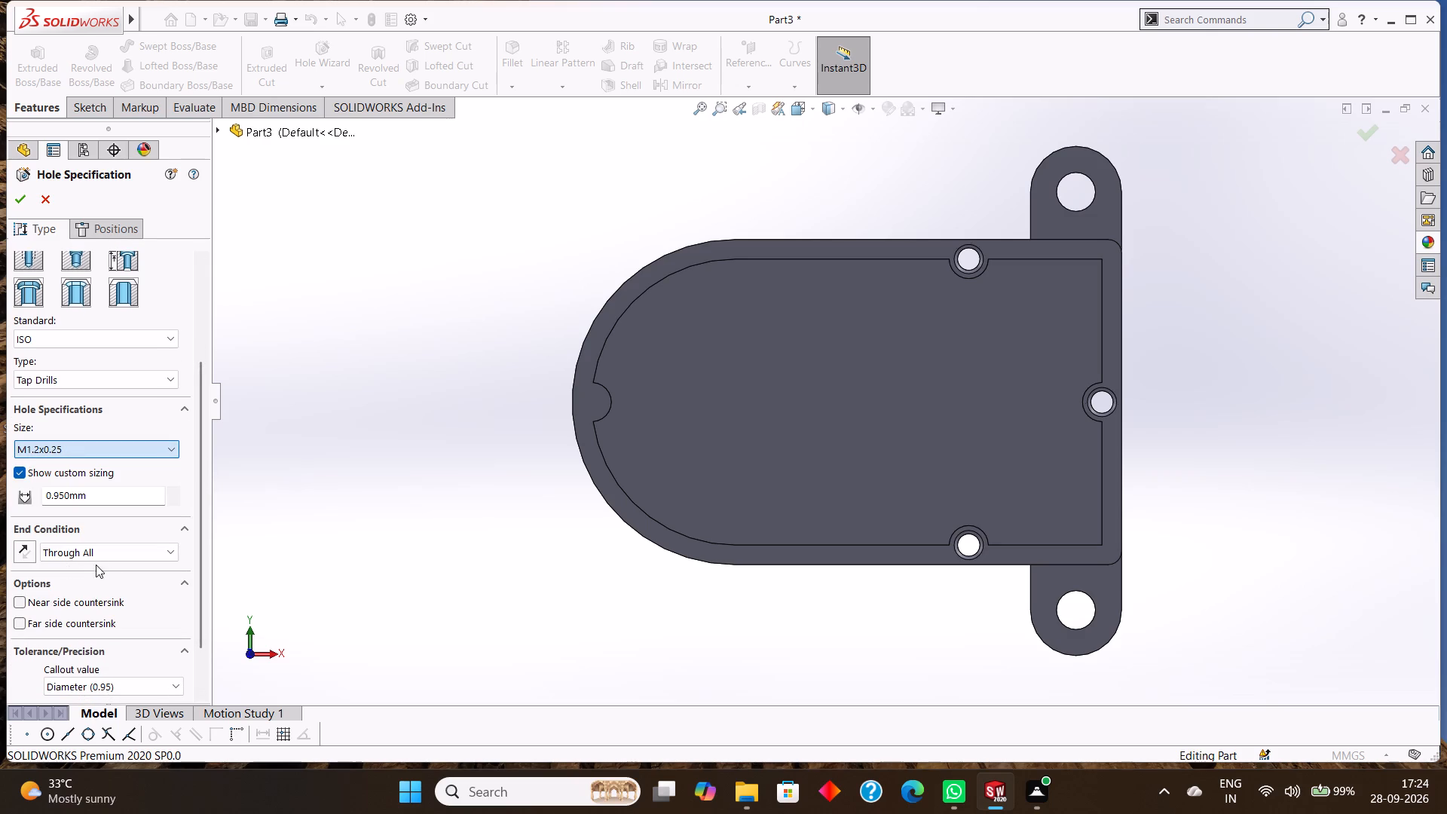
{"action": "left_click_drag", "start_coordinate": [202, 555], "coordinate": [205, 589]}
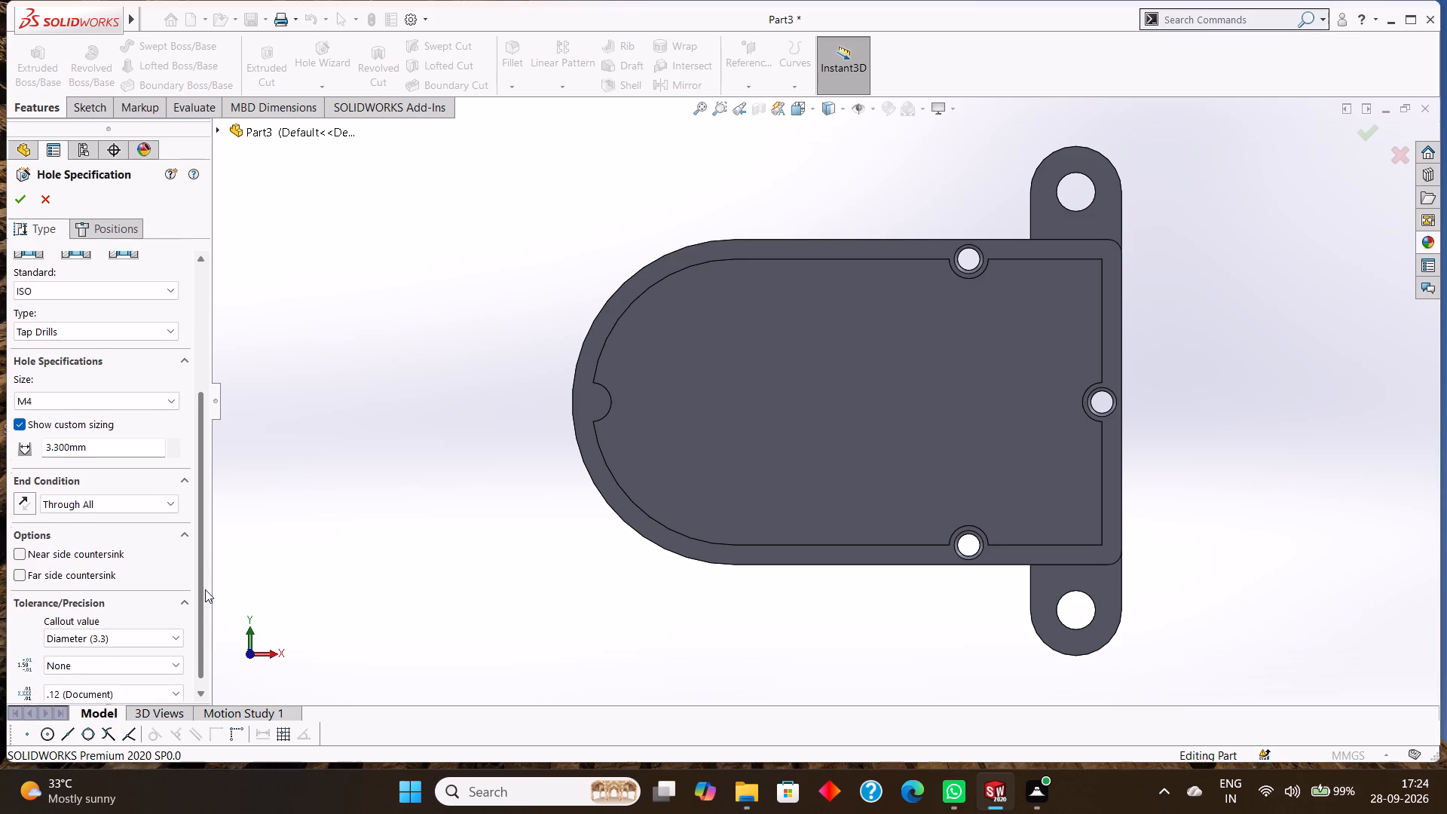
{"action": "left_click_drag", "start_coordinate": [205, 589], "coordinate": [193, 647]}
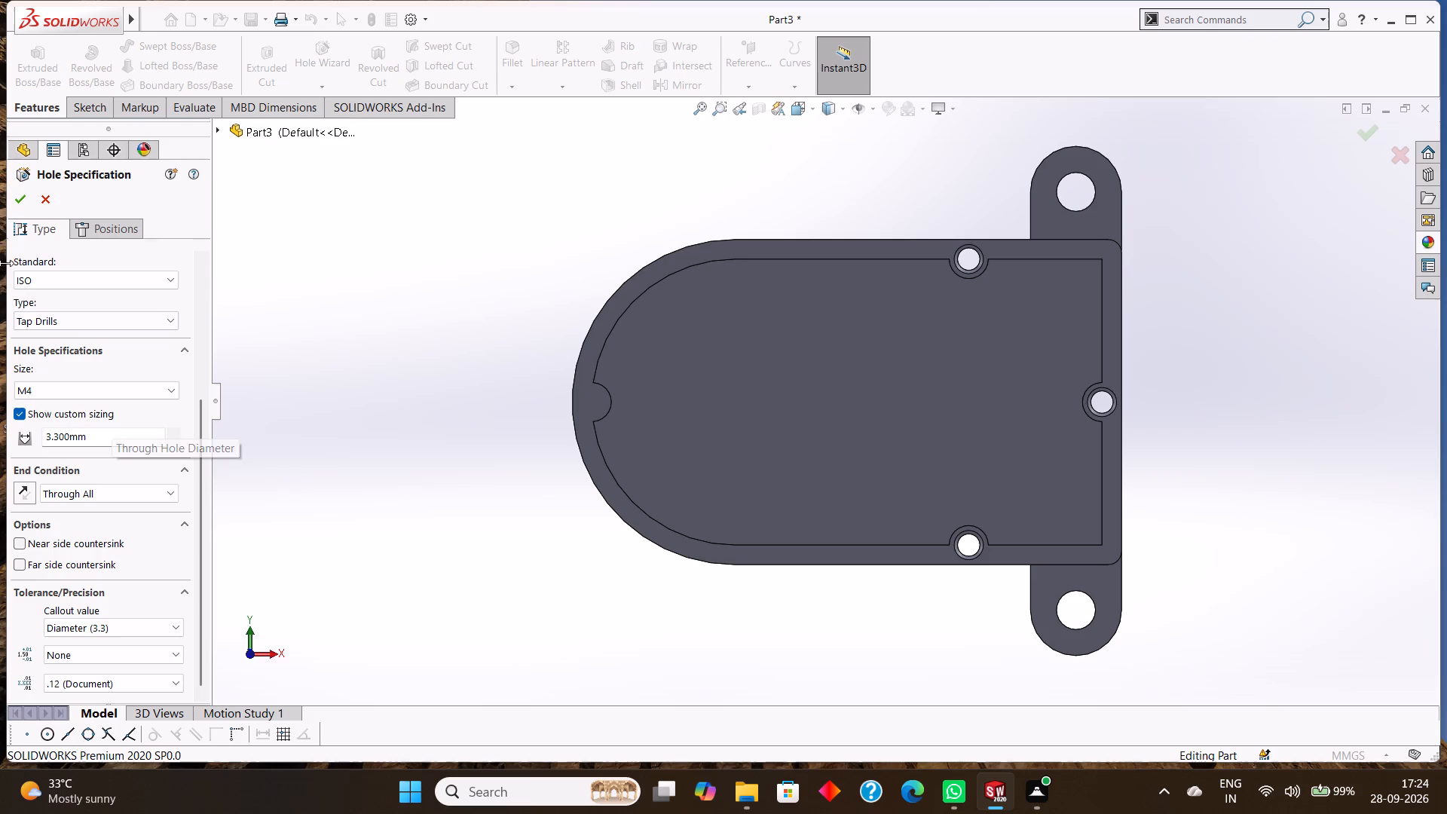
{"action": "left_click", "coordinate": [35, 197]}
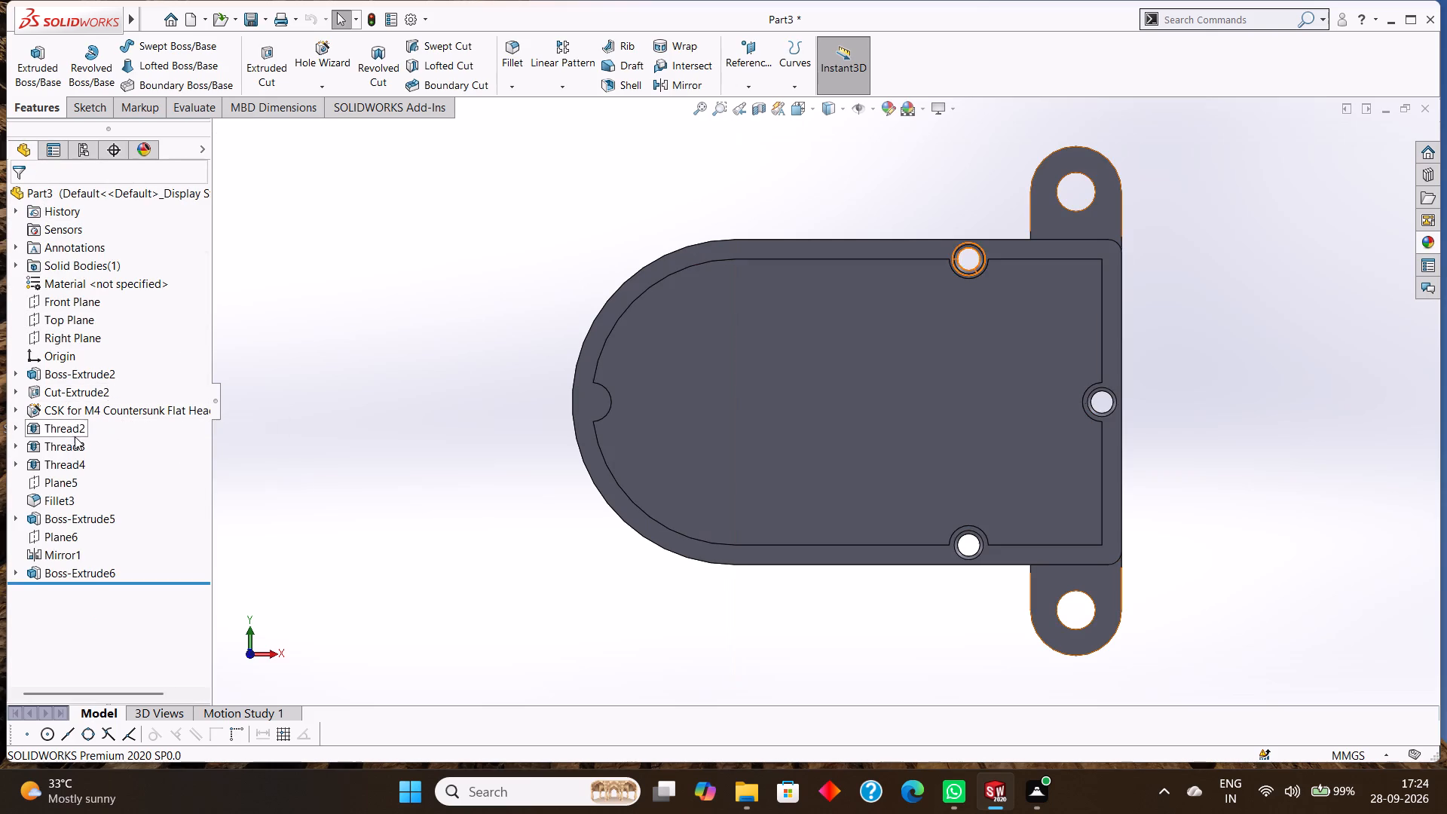
Set up an M4 countersunk flat hole with custom sizing: 3.463 mm through-hole diameter and 9 mm countersink diameter.
{"action": "left_click", "coordinate": [90, 107]}
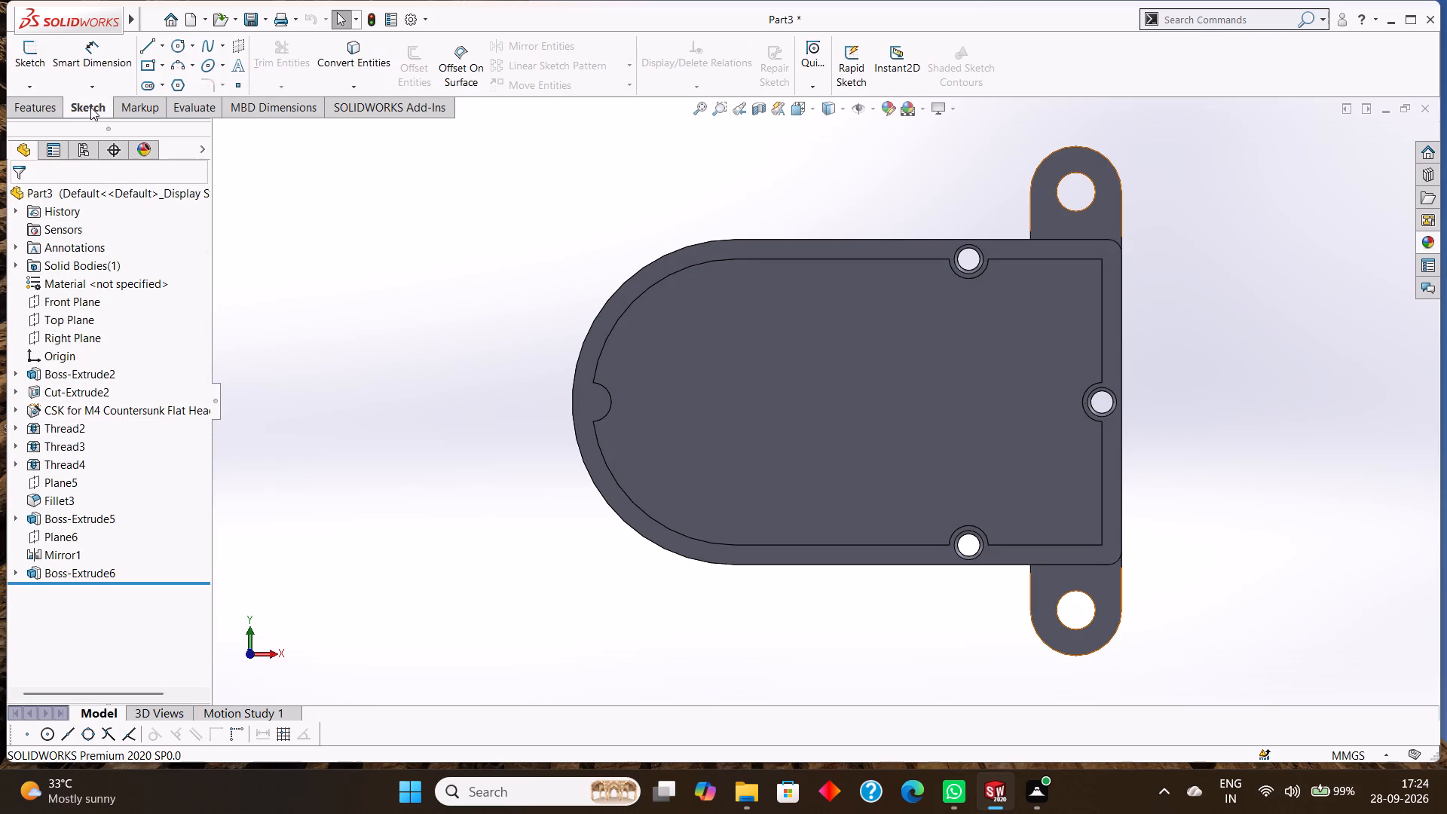
{"action": "left_click", "coordinate": [47, 104]}
{"action": "left_click", "coordinate": [314, 63]}
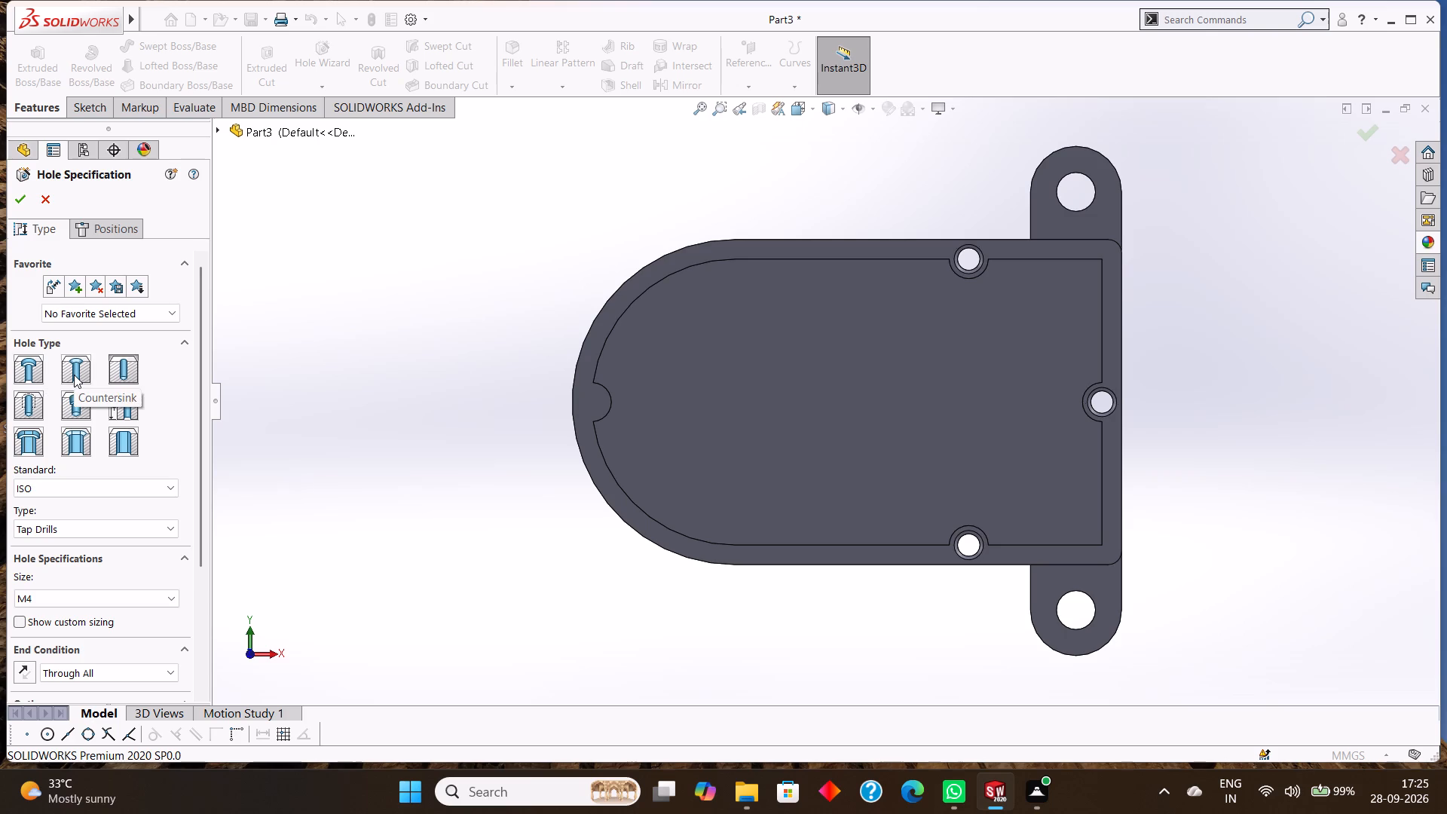
{"action": "left_click", "coordinate": [74, 375]}
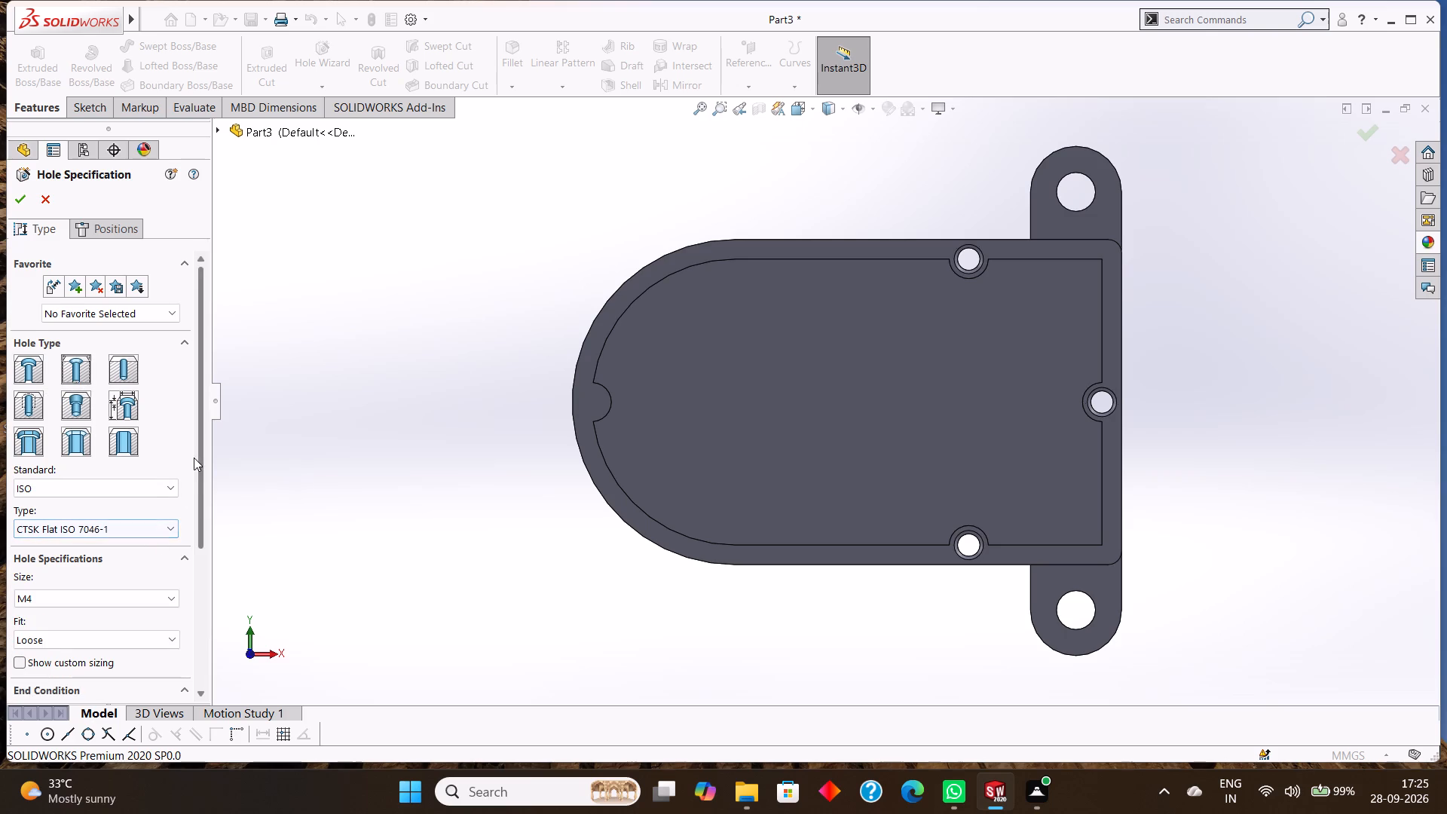
{"action": "left_click_drag", "start_coordinate": [195, 456], "coordinate": [187, 558]}
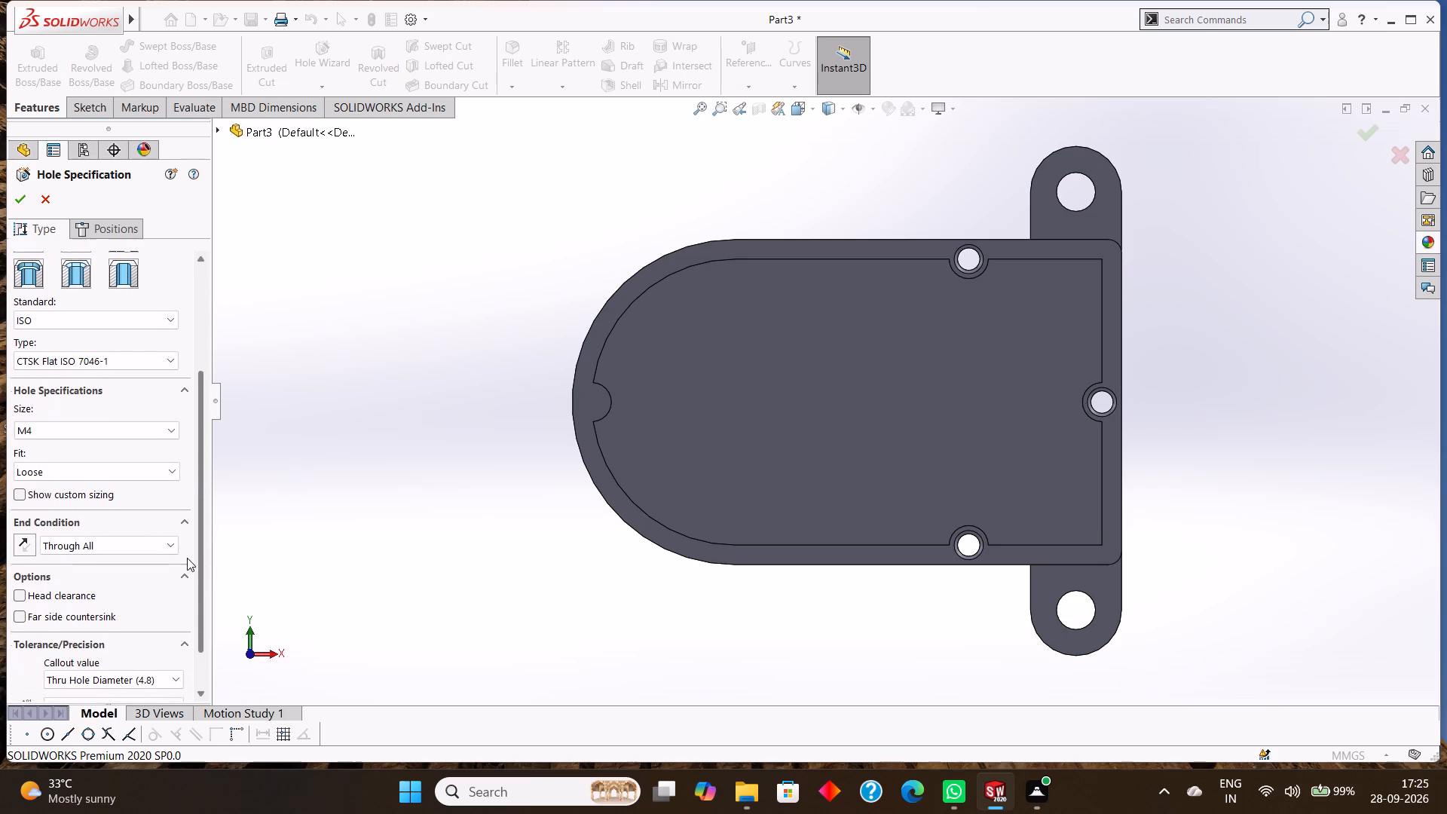
{"action": "left_click_drag", "start_coordinate": [187, 558], "coordinate": [171, 552]}
{"action": "left_click", "coordinate": [14, 511]}
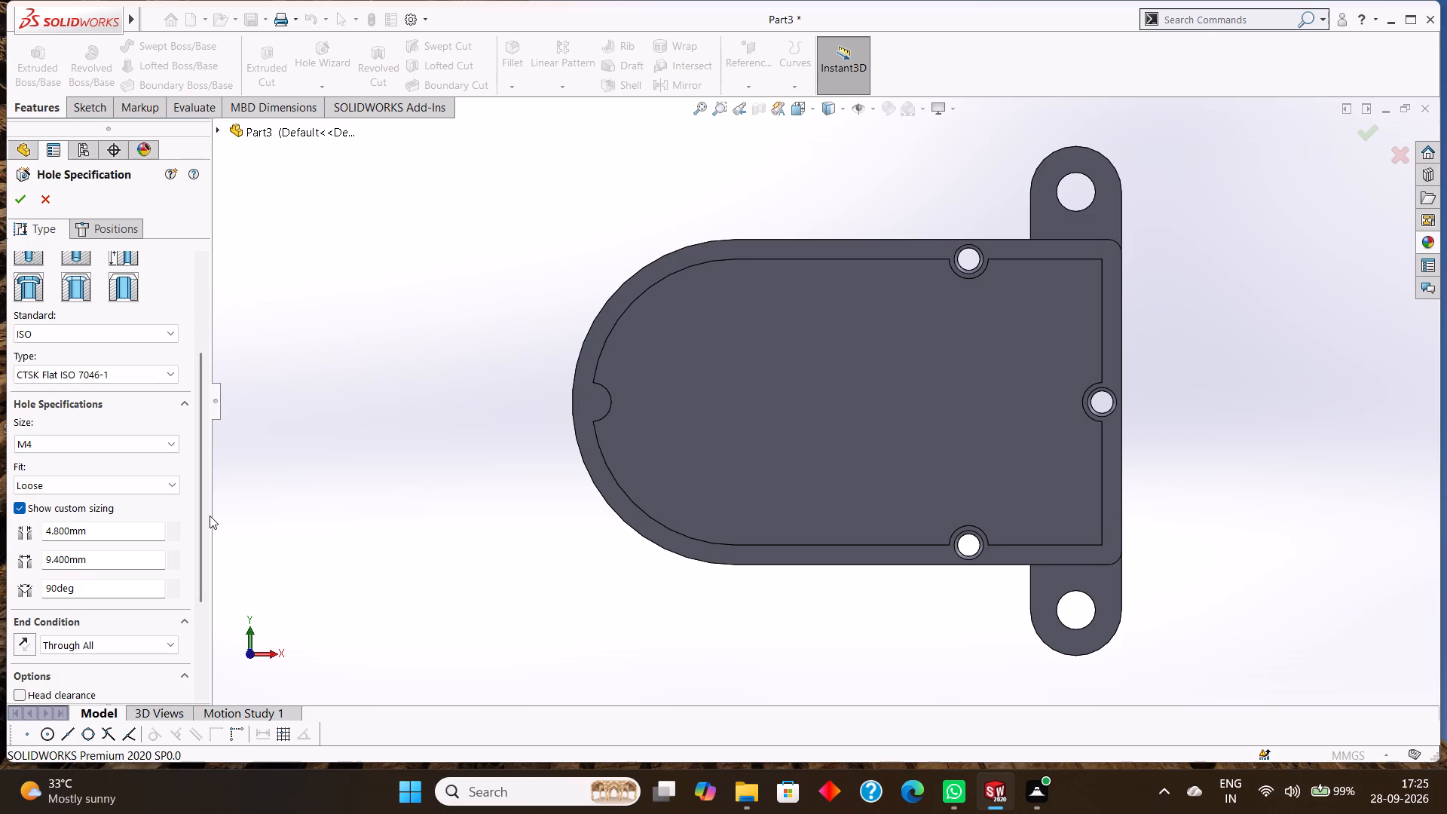
{"action": "left_click_drag", "start_coordinate": [109, 528], "coordinate": [56, 536]}
{"action": "left_click_drag", "start_coordinate": [56, 536], "coordinate": [41, 532]}
{"action": "key", "text": "BackSpace"}
{"action": "type", "text": "3."}
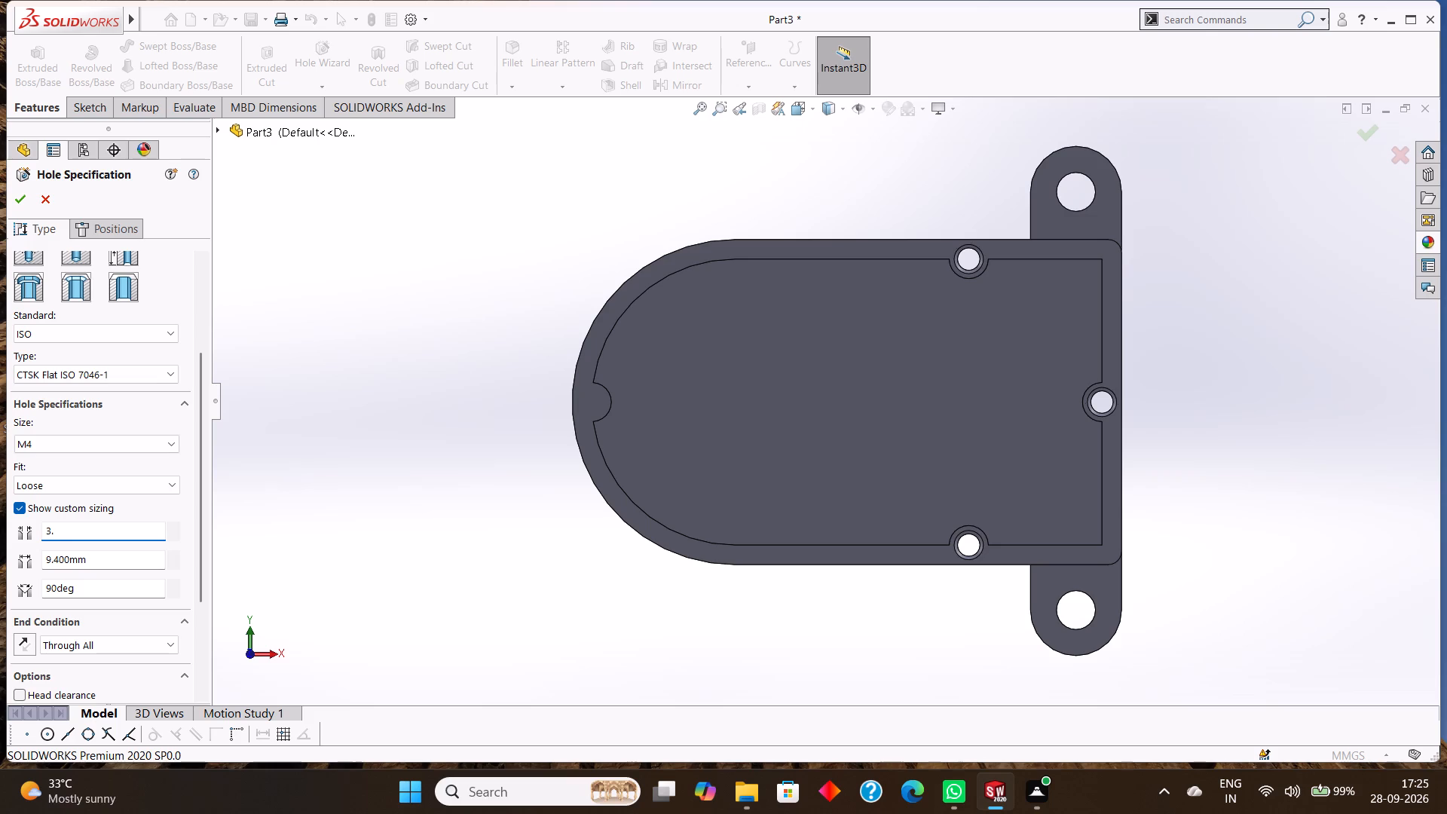
{"action": "type", "text": "46"}
{"action": "key", "text": "3"}
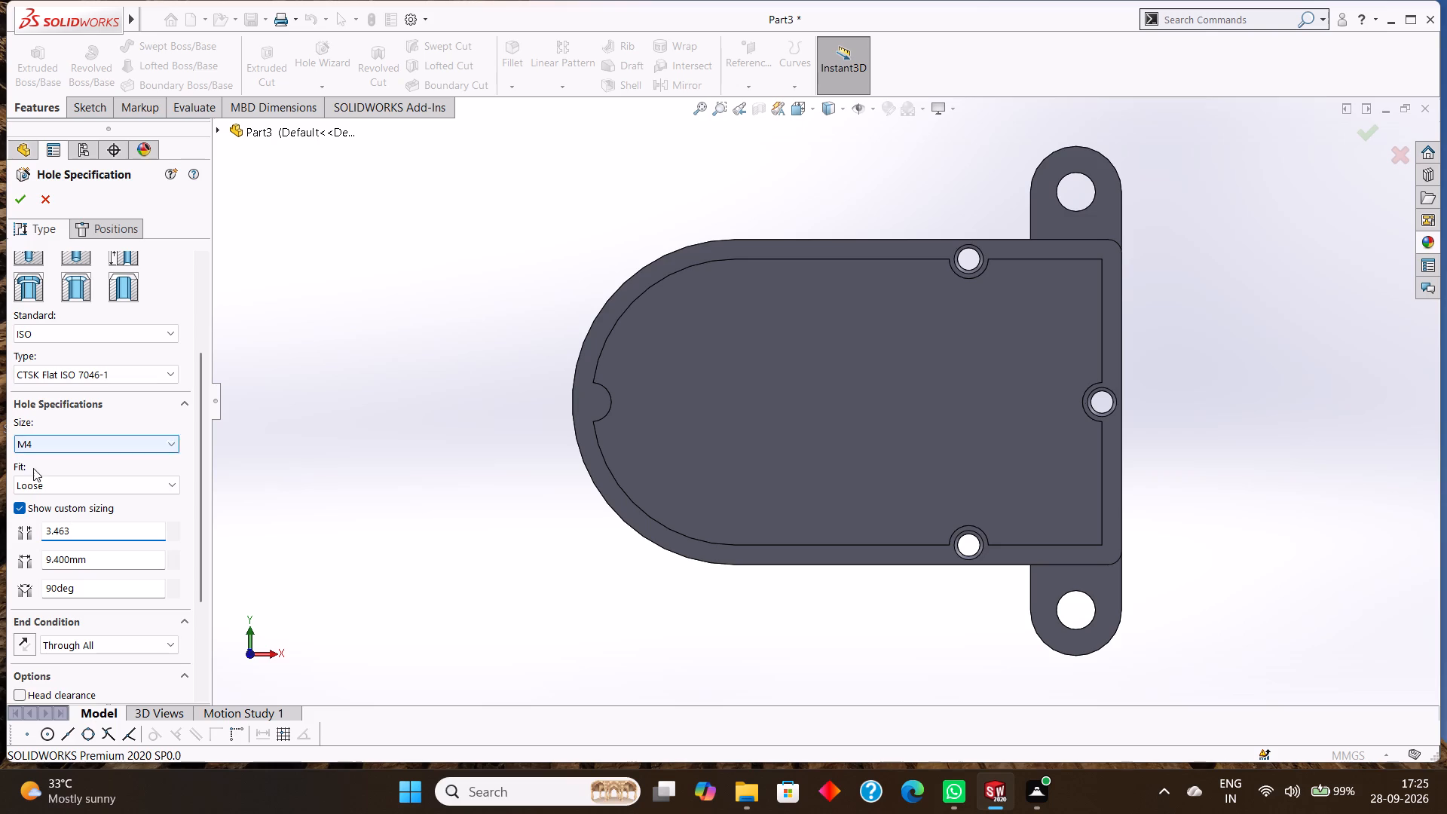
{"action": "left_click_drag", "start_coordinate": [112, 563], "coordinate": [35, 562]}
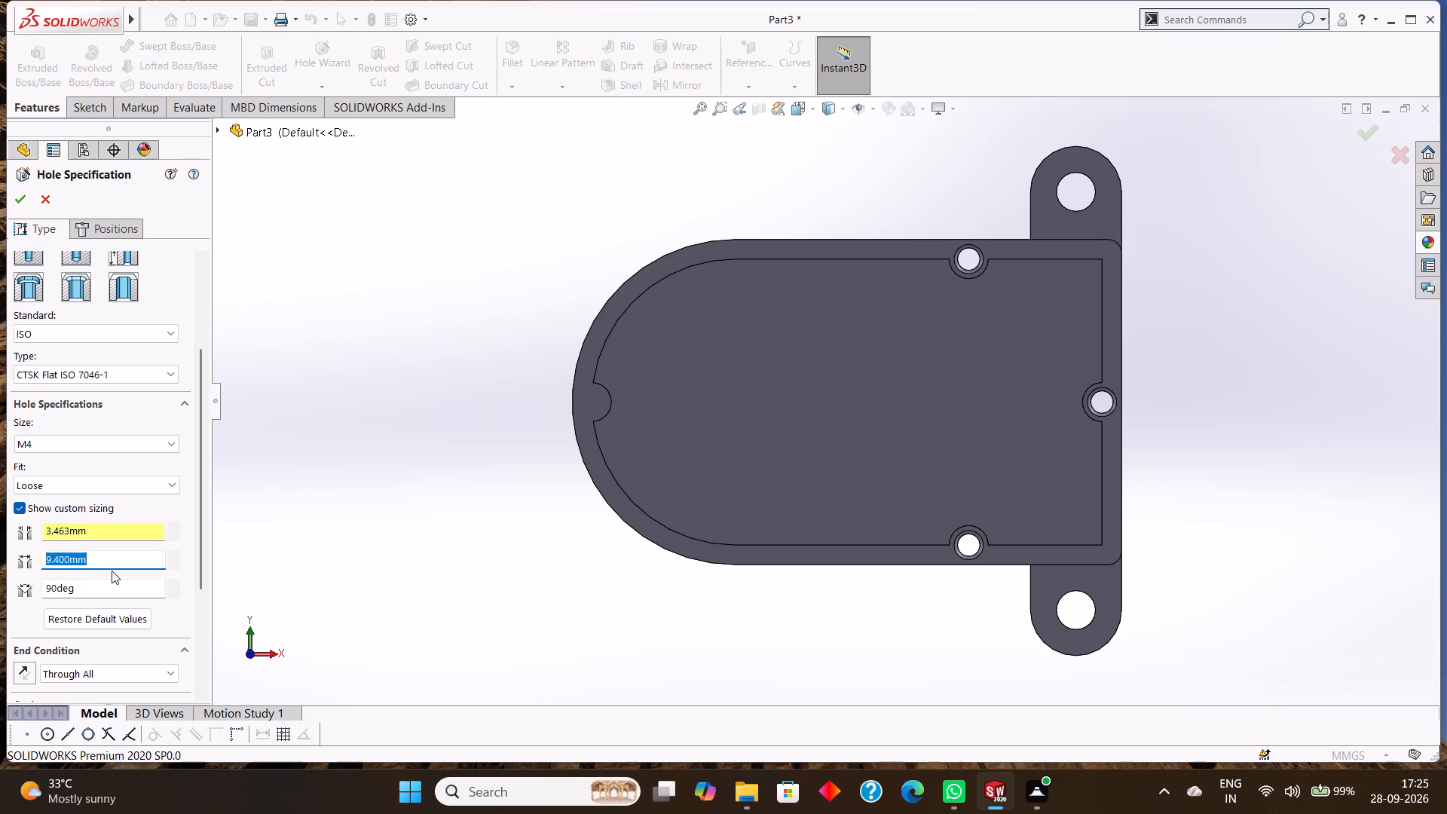
{"action": "key", "text": "BackSpace"}
{"action": "key", "text": "9"}
{"action": "key", "text": "Return"}
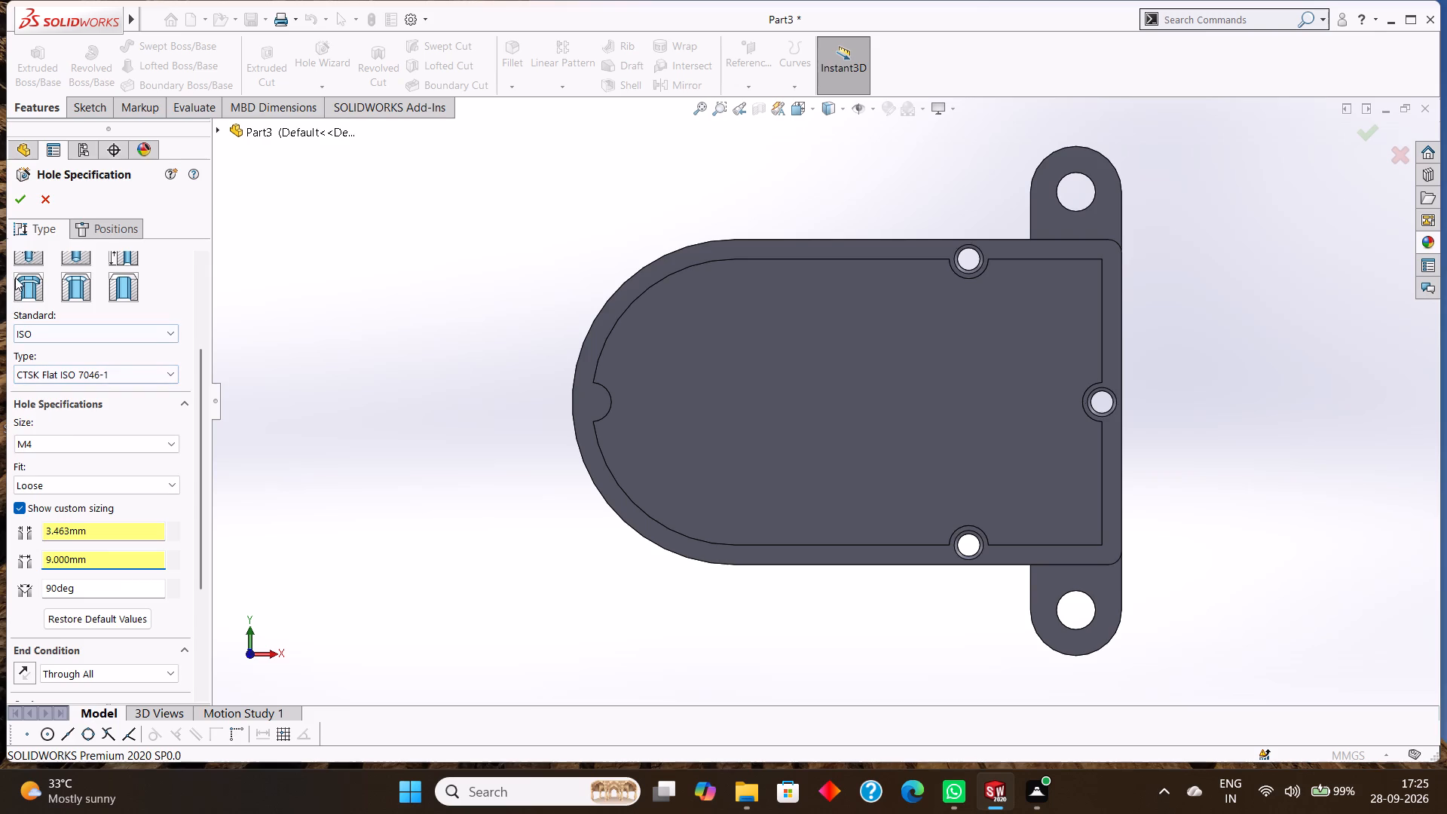
Create the through-all countersunk hole on the rim face, centred on the screw boss's arc at the rounded end.
{"action": "left_click_drag", "start_coordinate": [199, 392], "coordinate": [209, 301]}
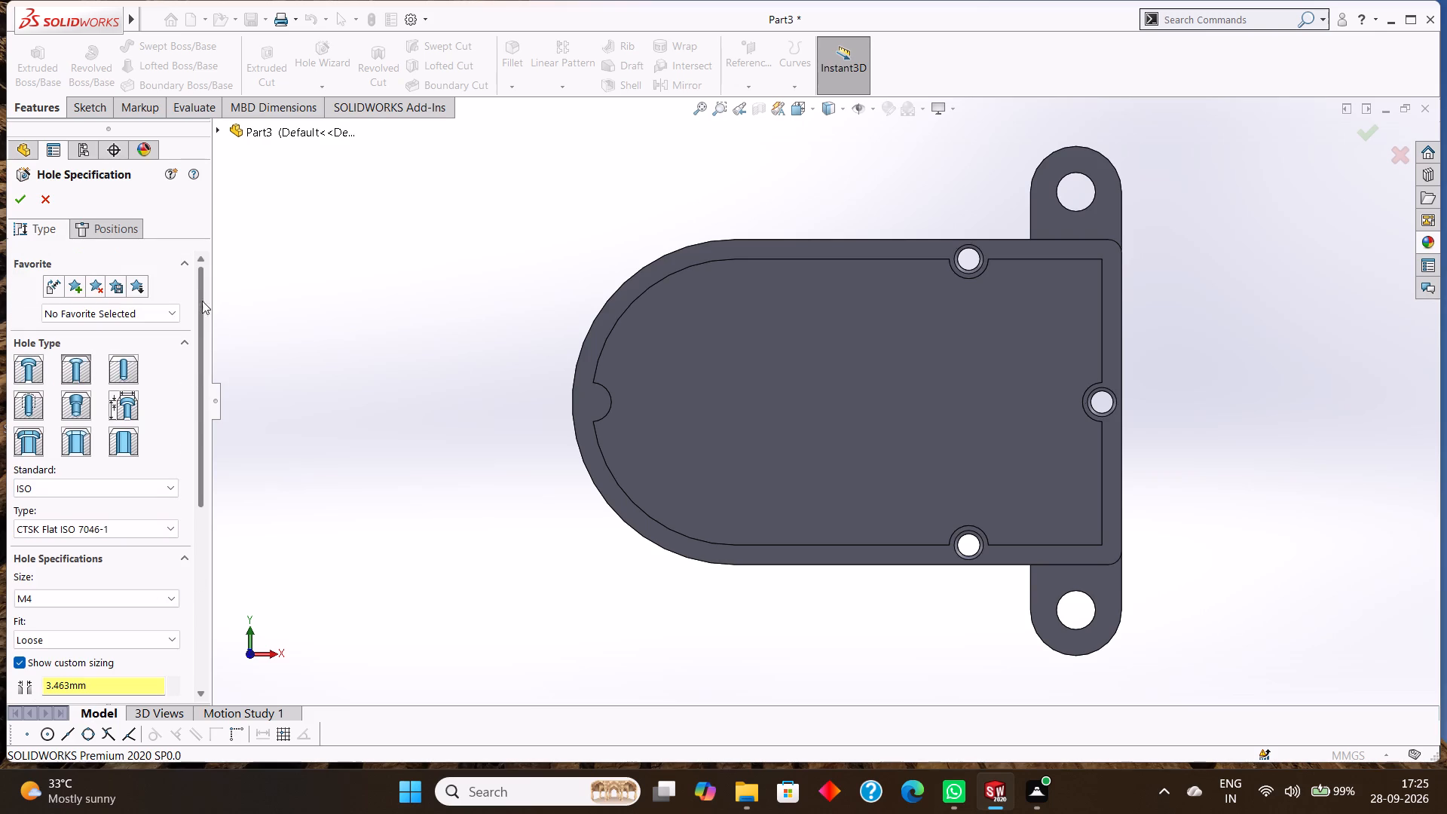
{"action": "left_click", "coordinate": [99, 226]}
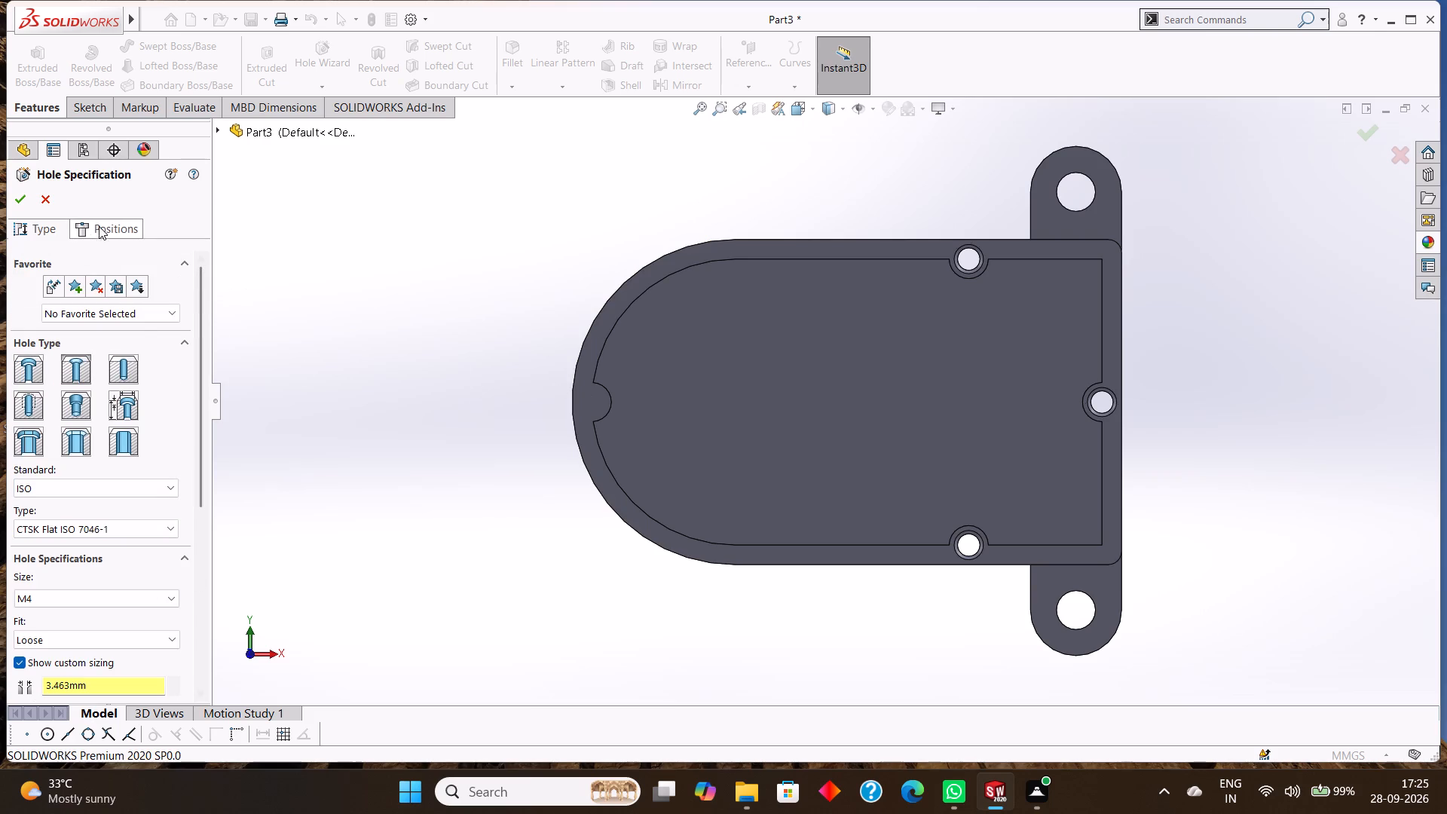
{"action": "left_click", "coordinate": [591, 394]}
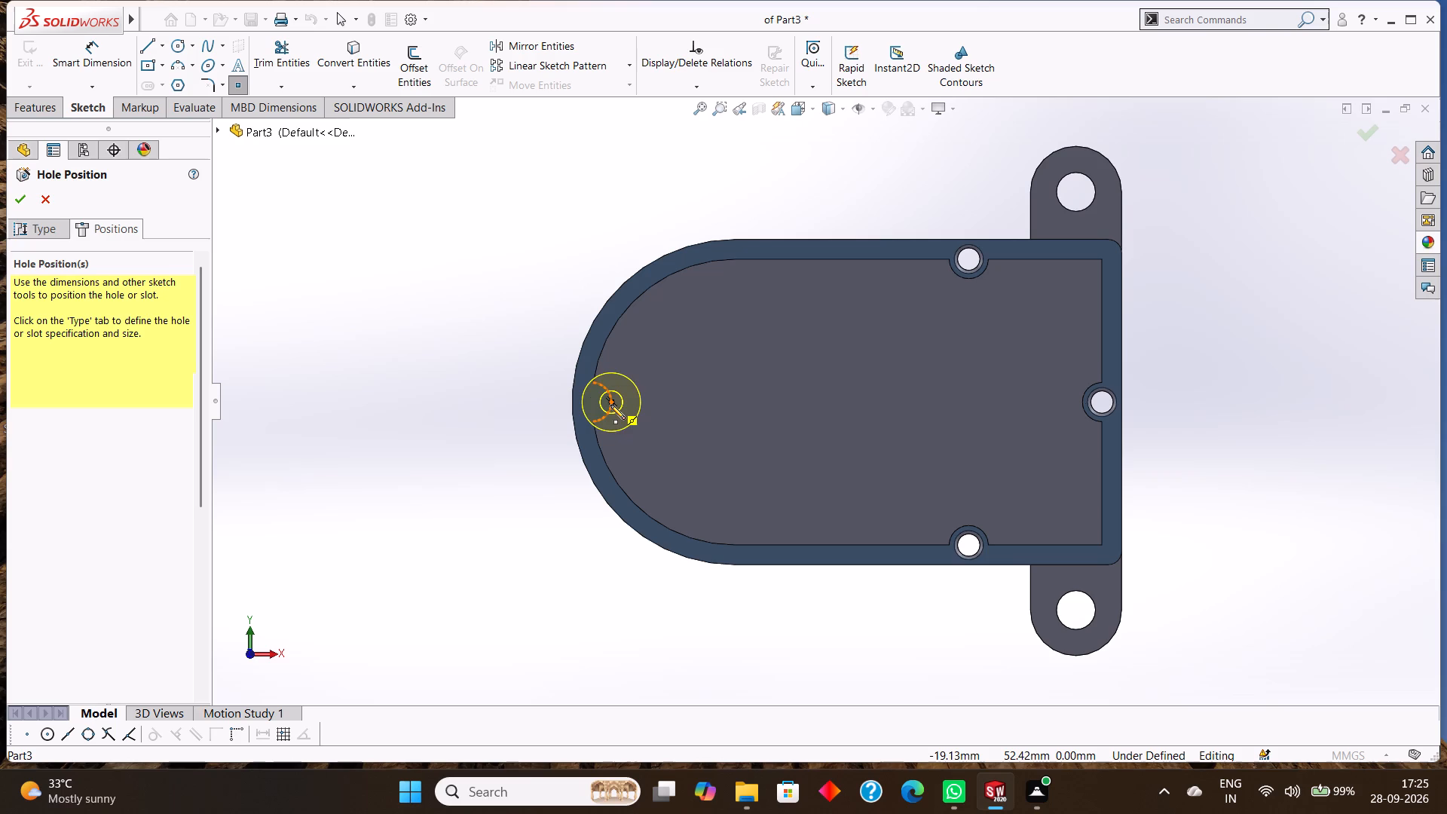
{"action": "left_click", "coordinate": [589, 404]}
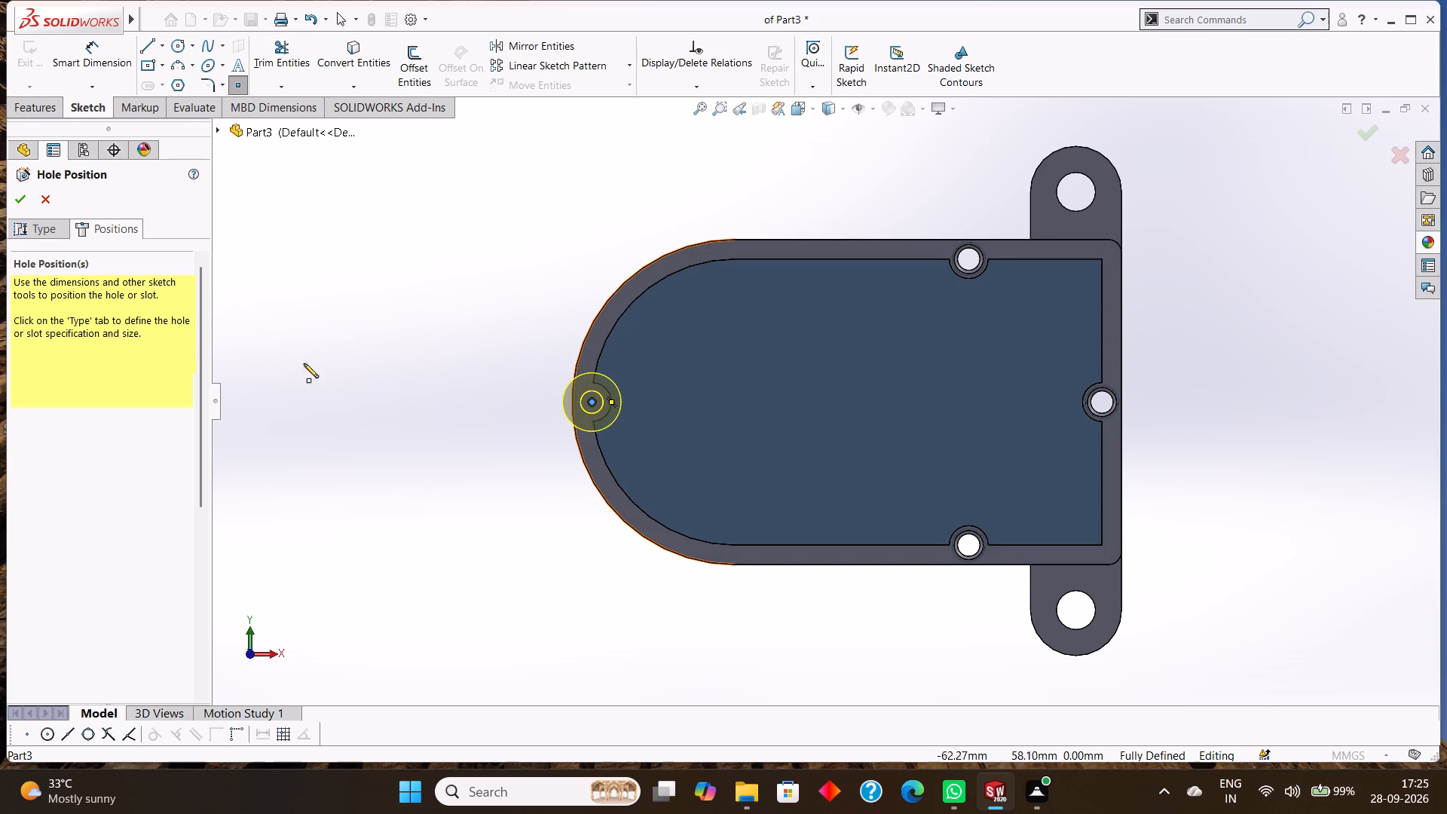
{"action": "left_click", "coordinate": [32, 228]}
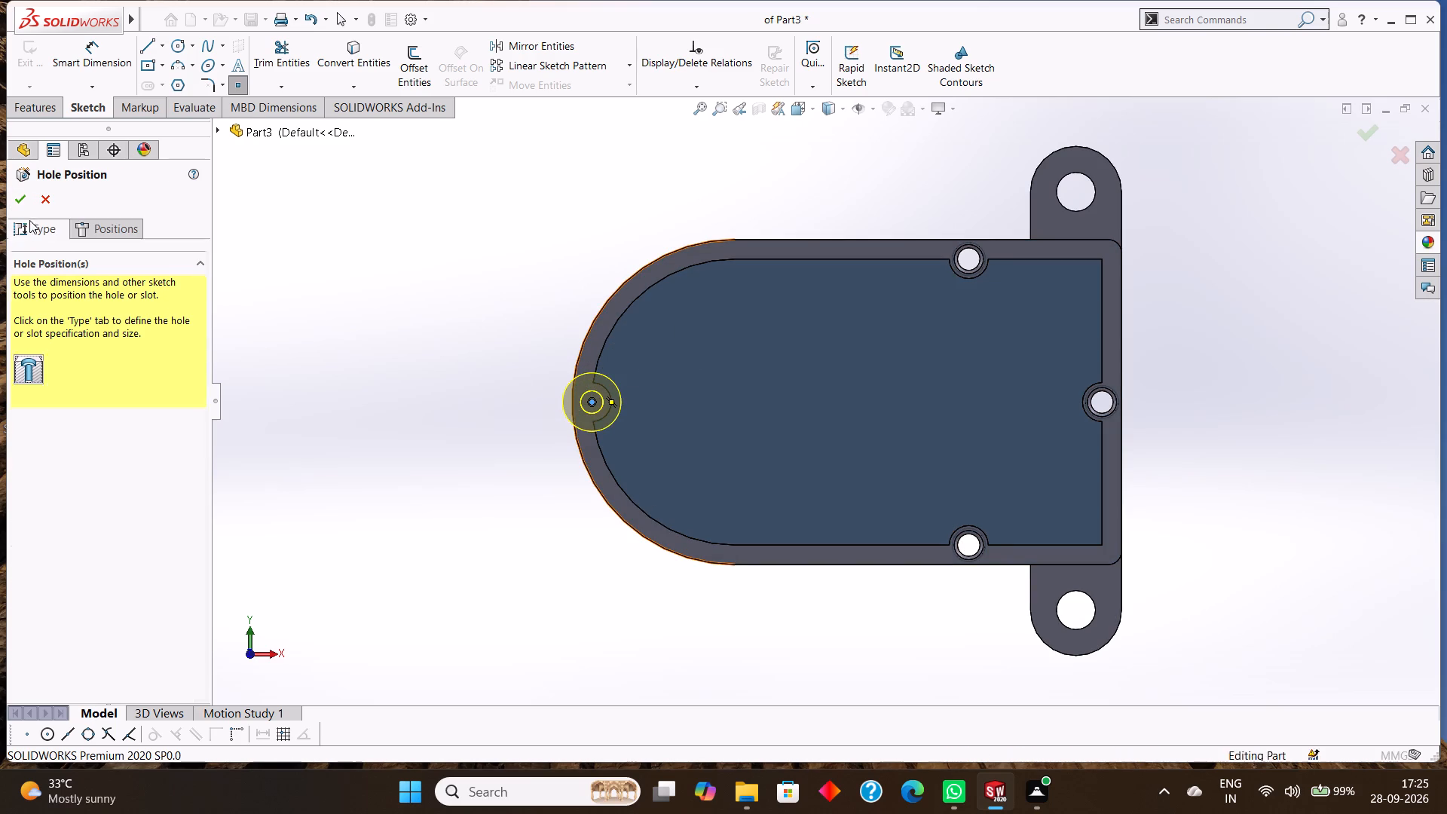
{"action": "left_click", "coordinate": [20, 197]}
{"action": "middle_click_drag", "start_coordinate": [372, 466], "coordinate": [381, 356]}
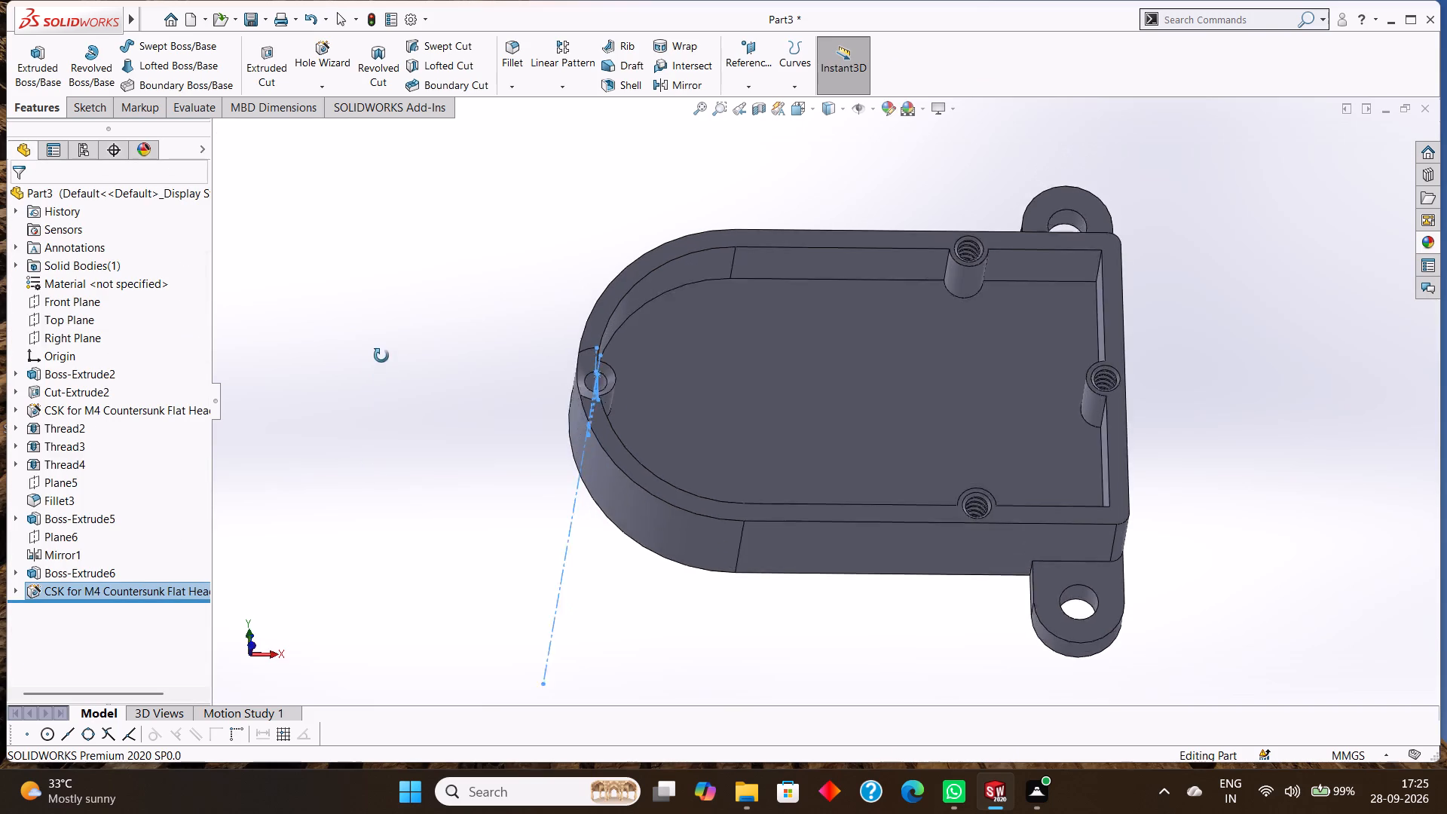
{"action": "middle_click_drag", "start_coordinate": [381, 356], "coordinate": [390, 398]}
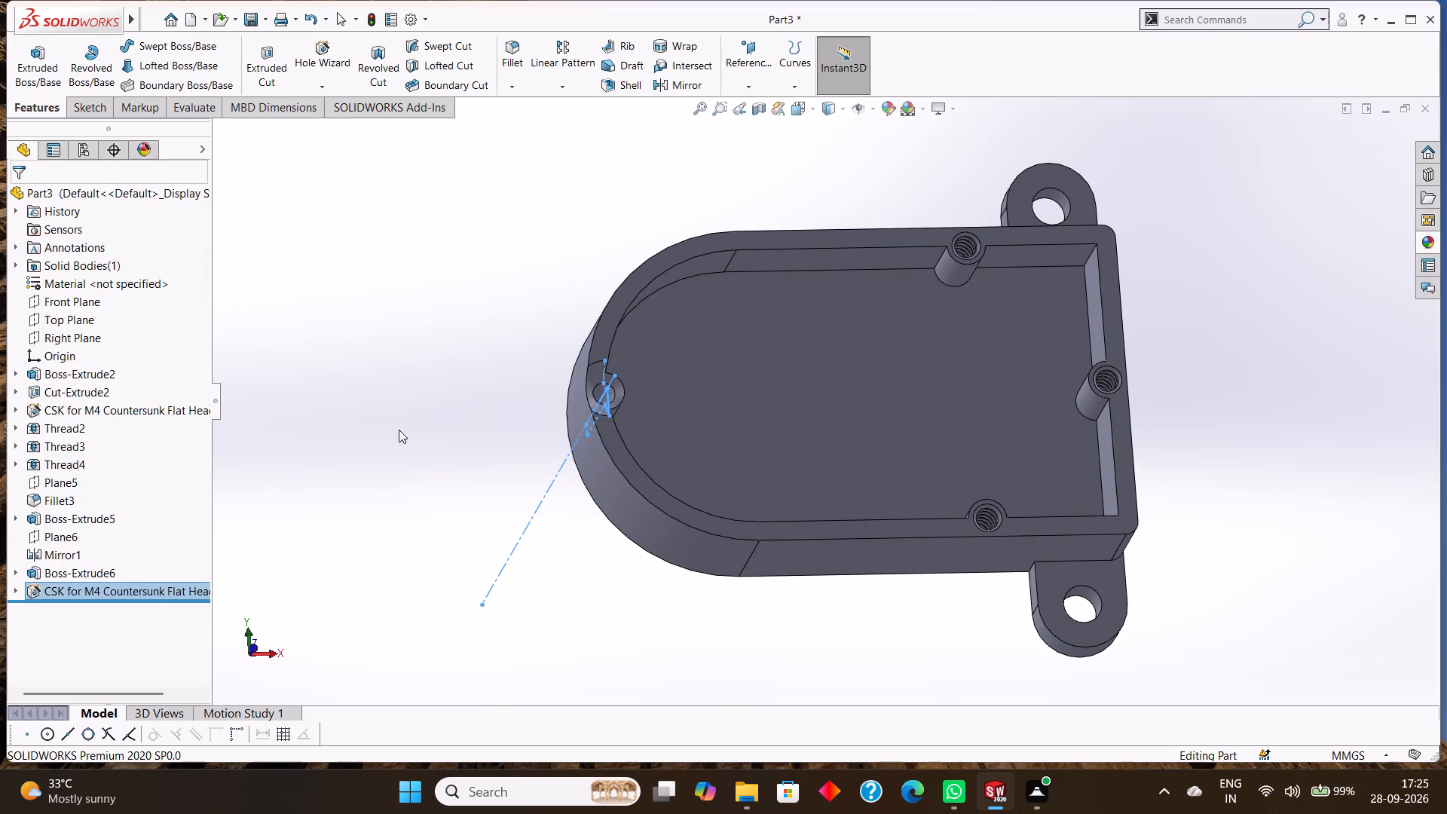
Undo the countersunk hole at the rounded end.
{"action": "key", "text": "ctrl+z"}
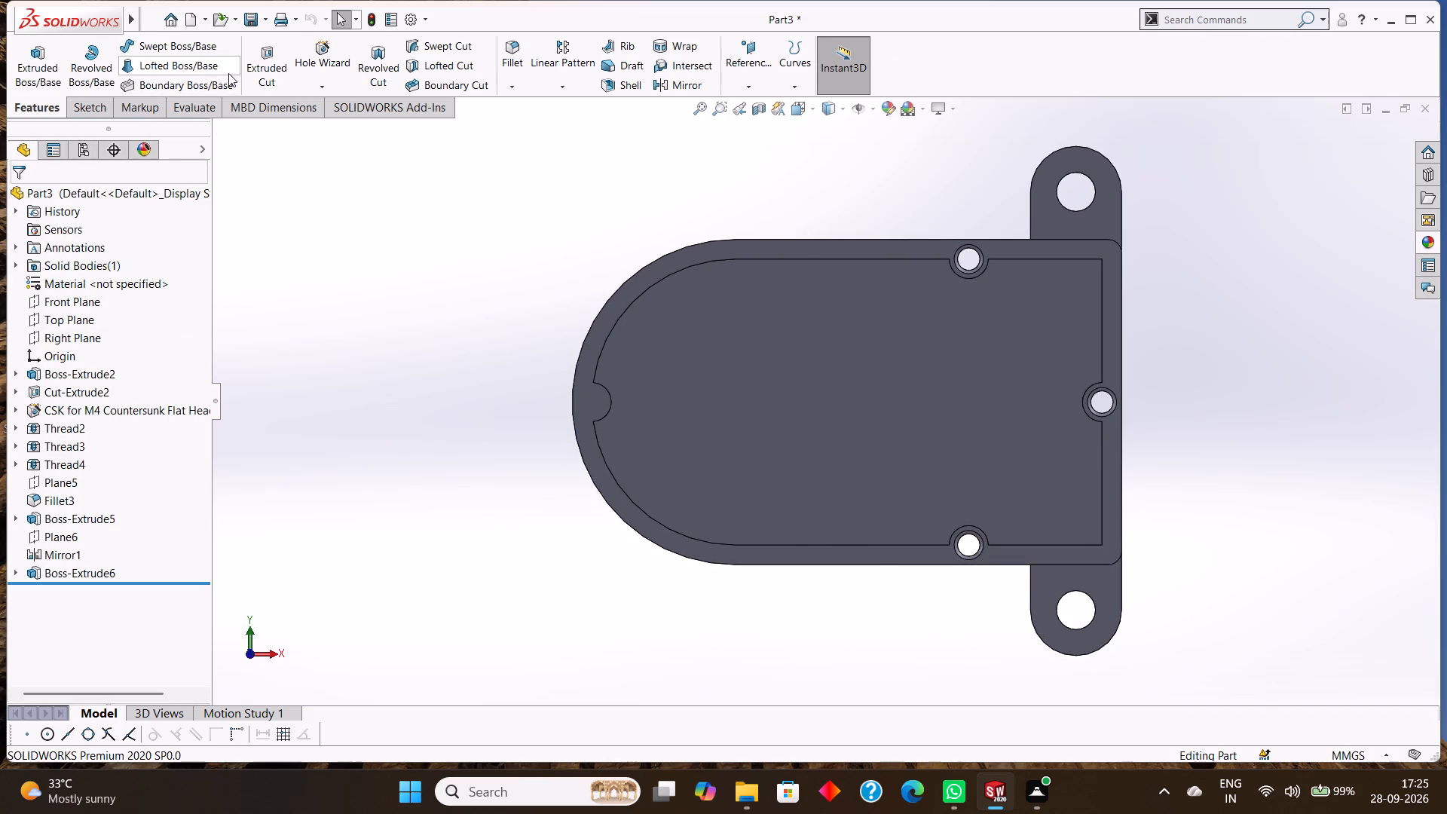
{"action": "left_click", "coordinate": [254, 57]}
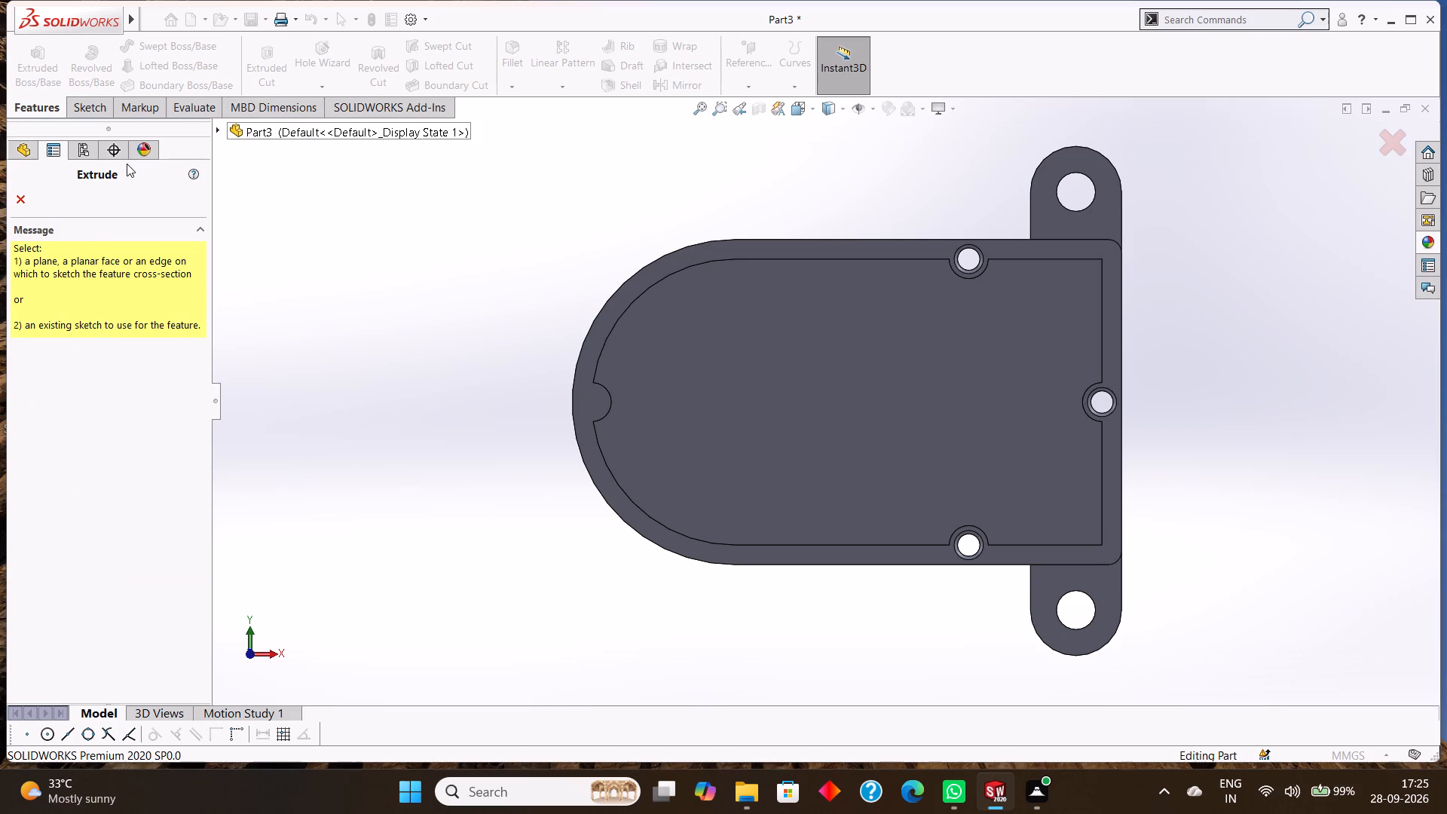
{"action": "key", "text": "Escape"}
Set up an ISO M4 tap drill hole, through all, with default sizing reset and a custom 3.463 mm diameter.
{"action": "left_click", "coordinate": [325, 54]}
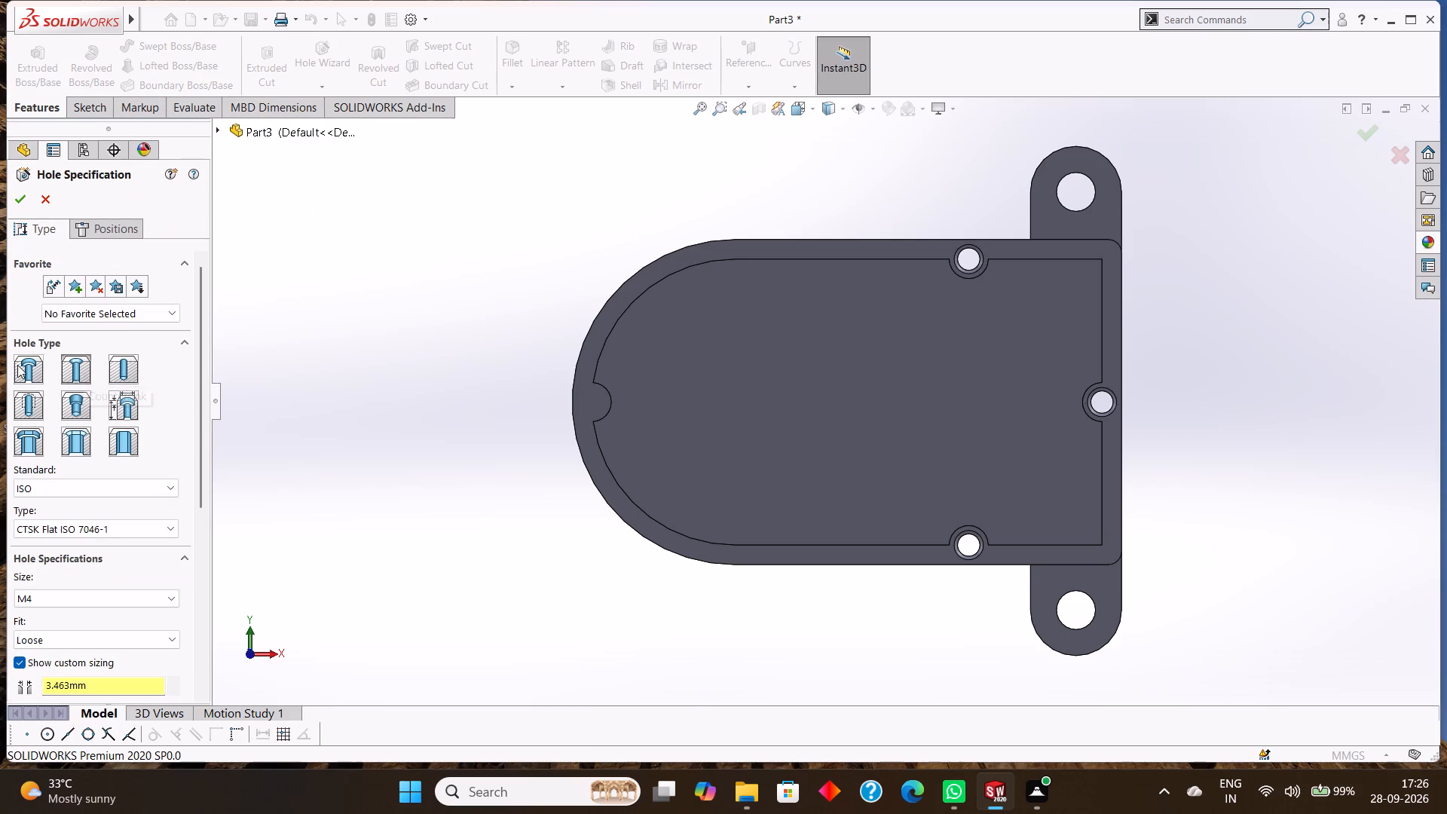
{"action": "left_click", "coordinate": [122, 367]}
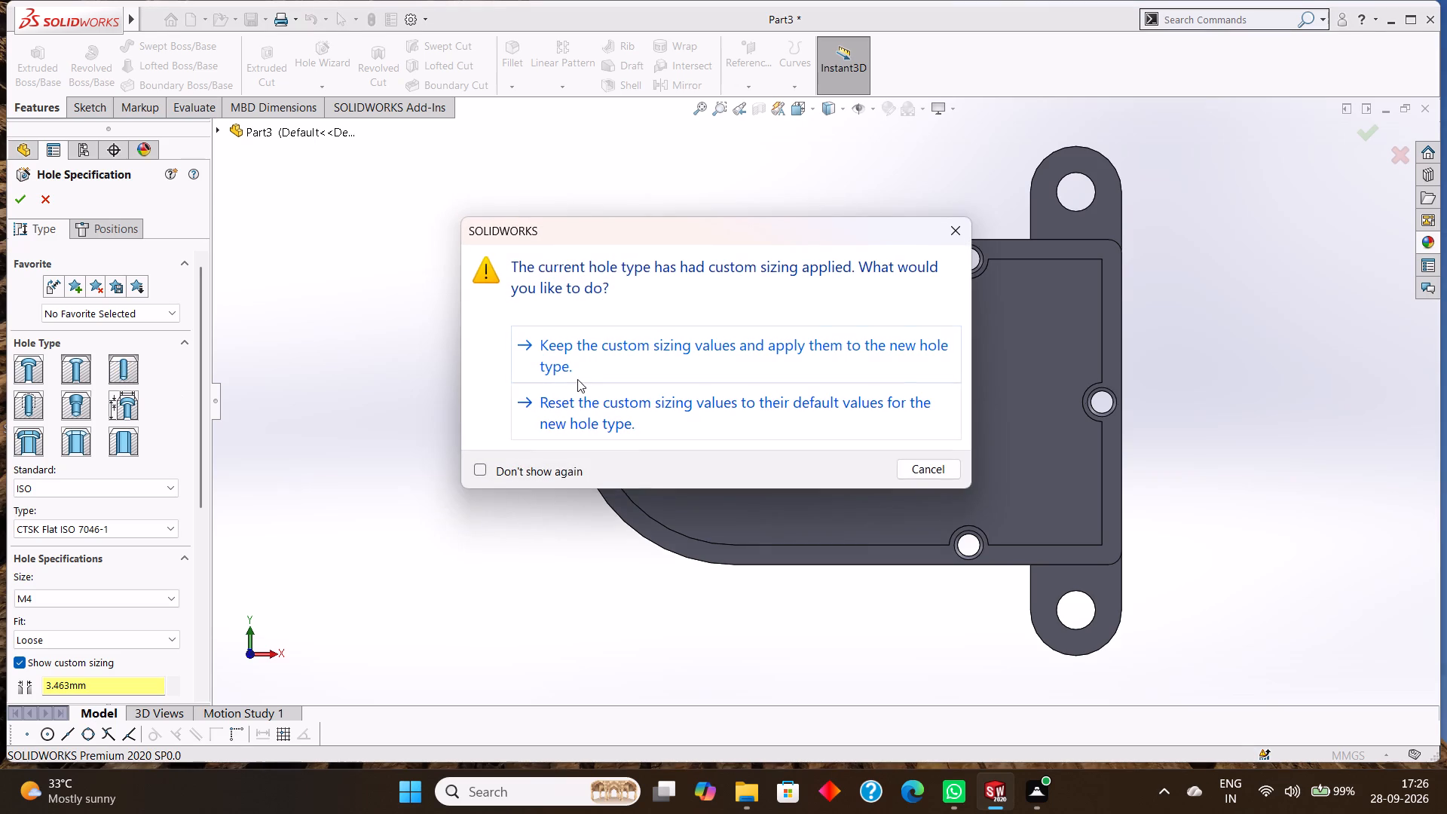
{"action": "left_click", "coordinate": [580, 400]}
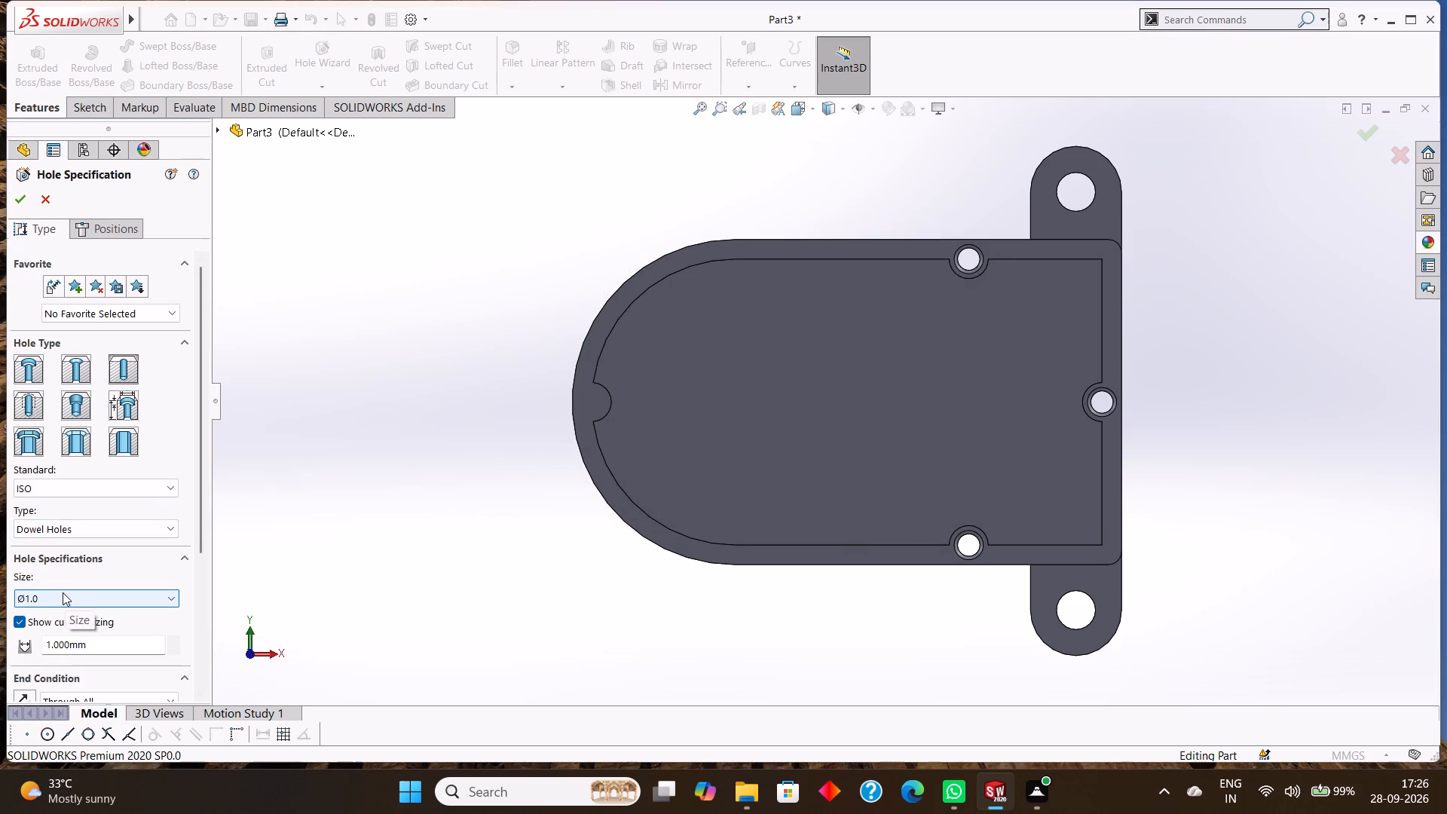
{"action": "left_click", "coordinate": [67, 535]}
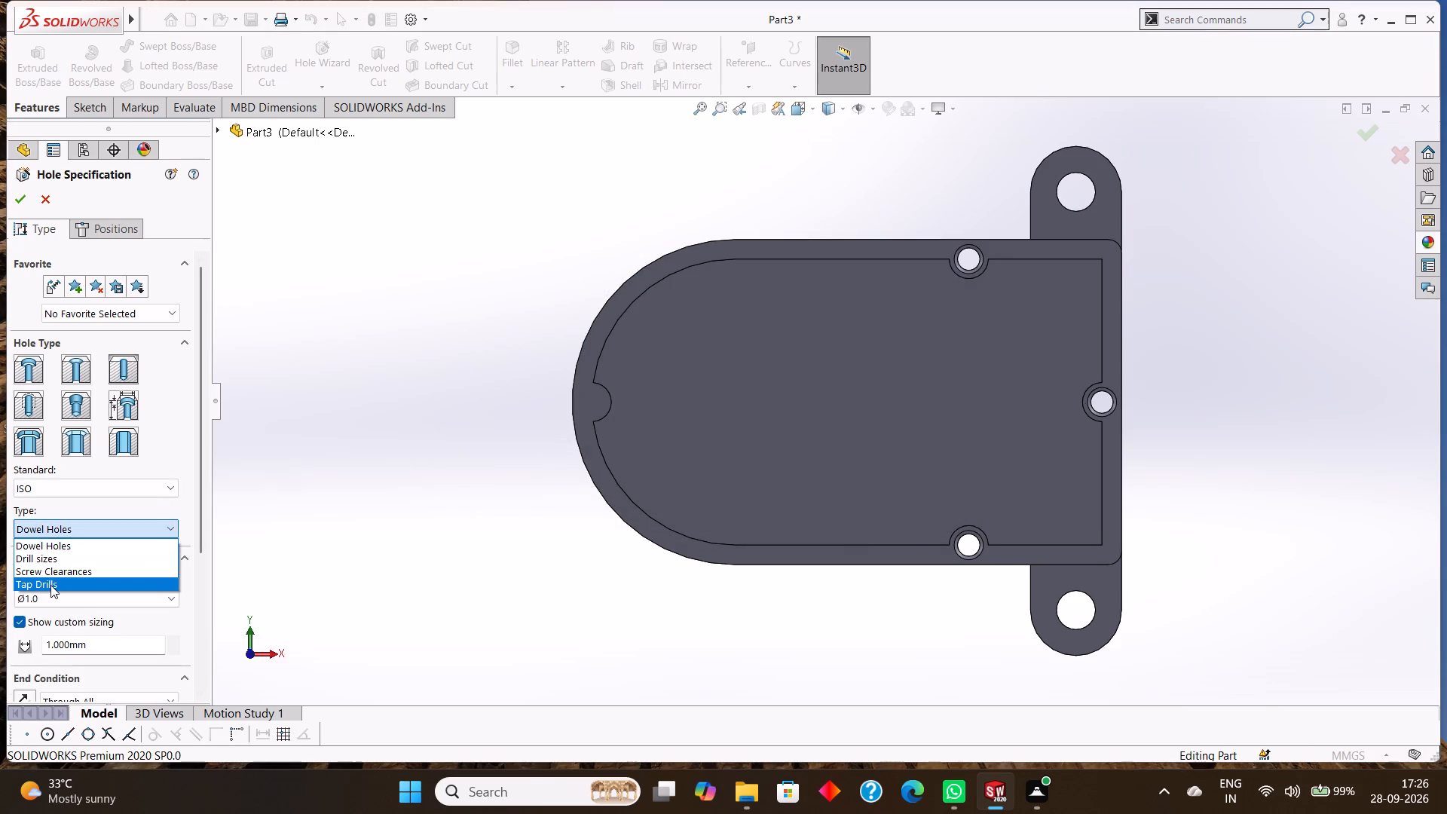
{"action": "left_click", "coordinate": [50, 585]}
{"action": "left_click", "coordinate": [79, 598]}
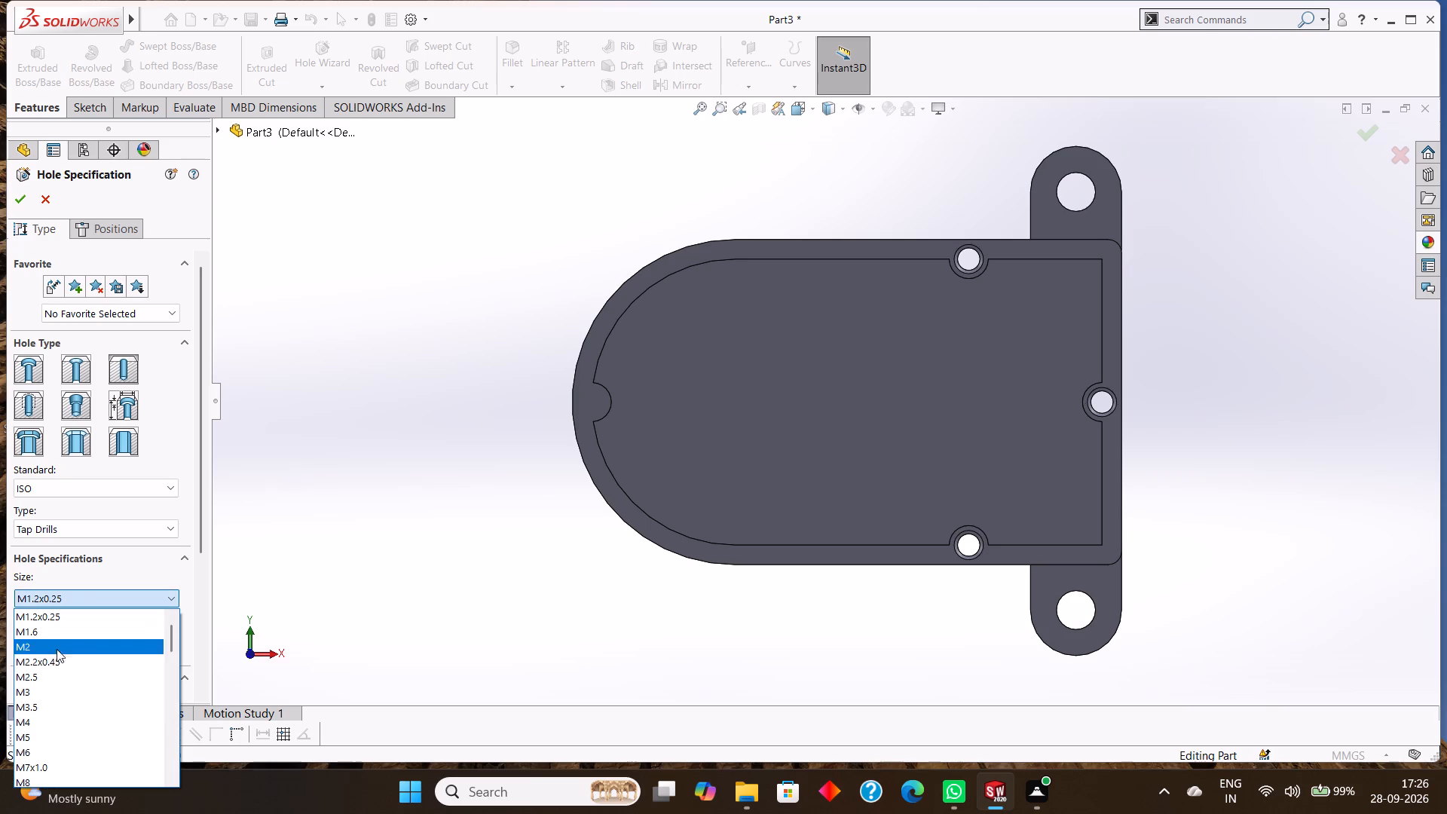
{"action": "left_click", "coordinate": [47, 690]}
{"action": "left_click", "coordinate": [57, 598]}
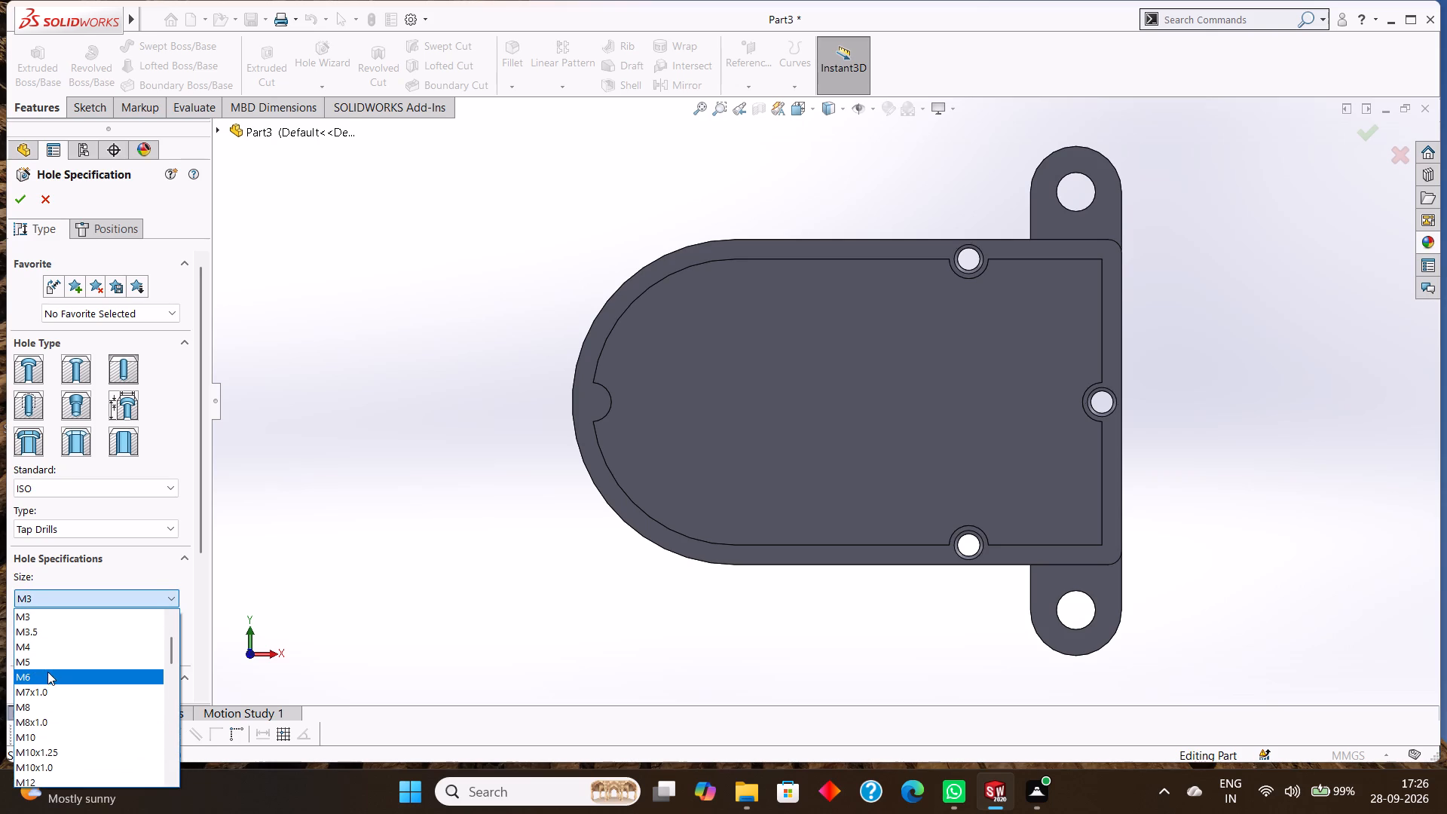
{"action": "left_click", "coordinate": [49, 650]}
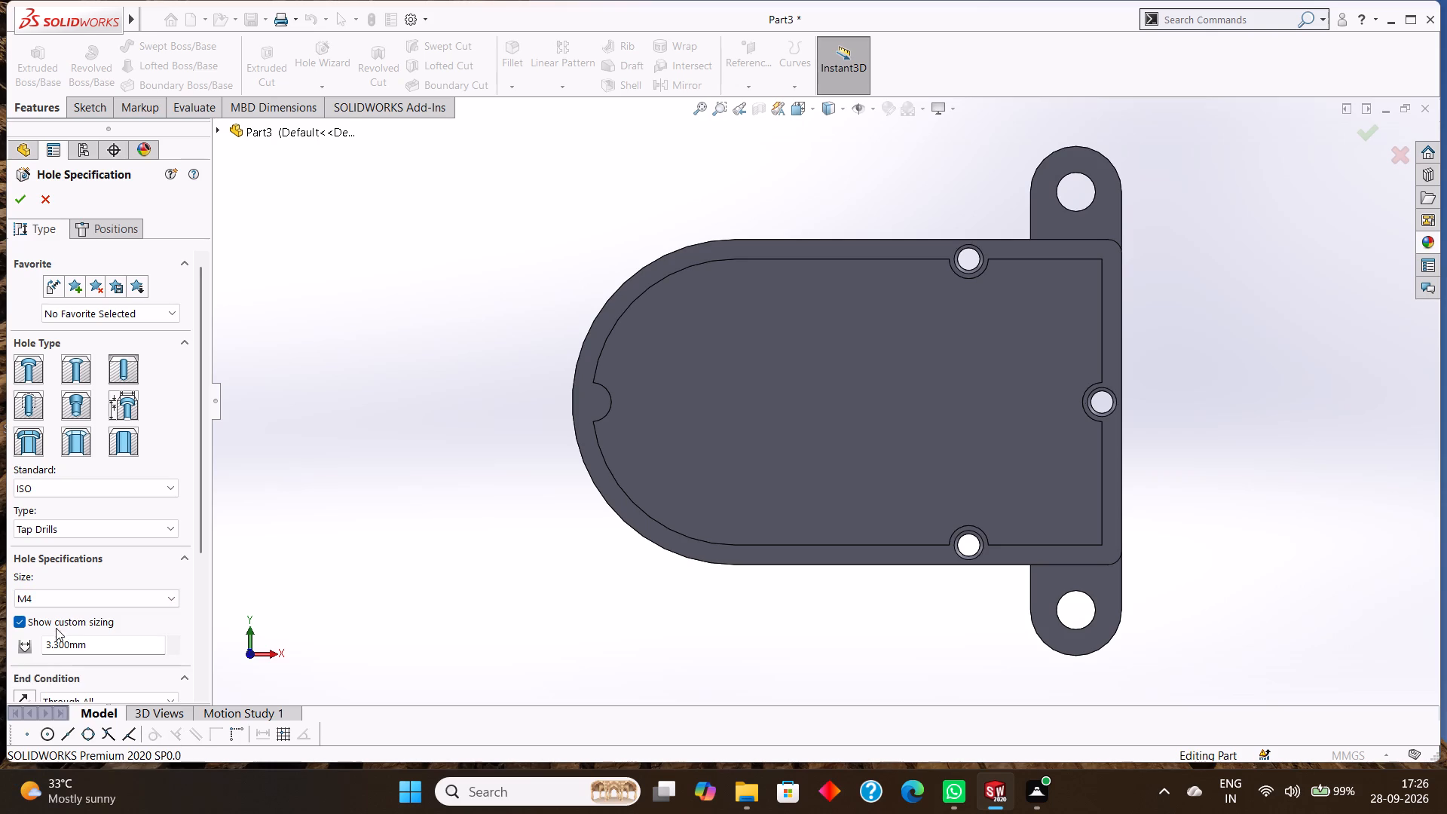
{"action": "left_click_drag", "start_coordinate": [116, 644], "coordinate": [38, 644]}
{"action": "key", "text": "BackSpace"}
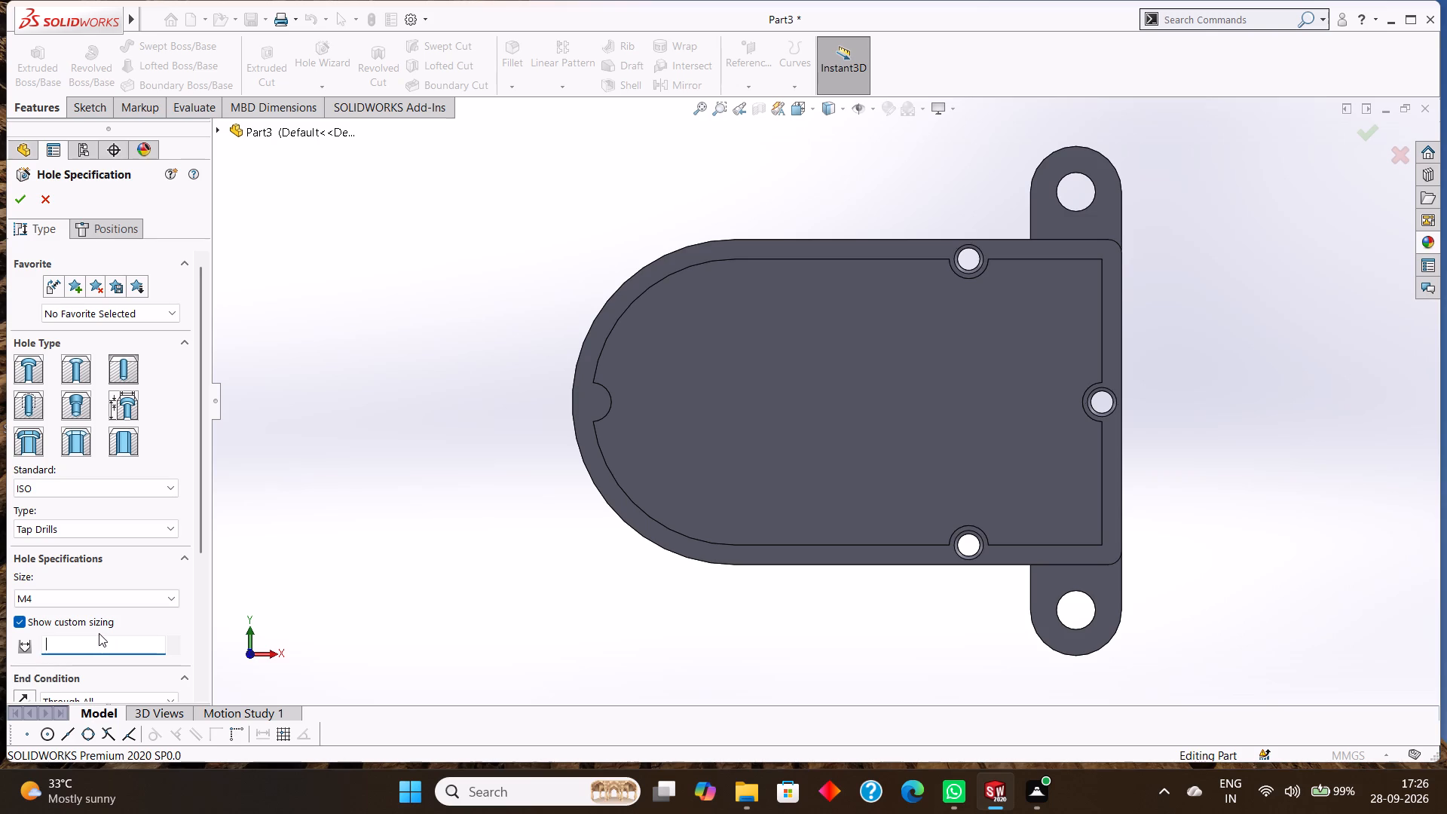
{"action": "type", "text": "3.4"}
{"action": "type", "text": "63"}
{"action": "key", "text": "Return"}
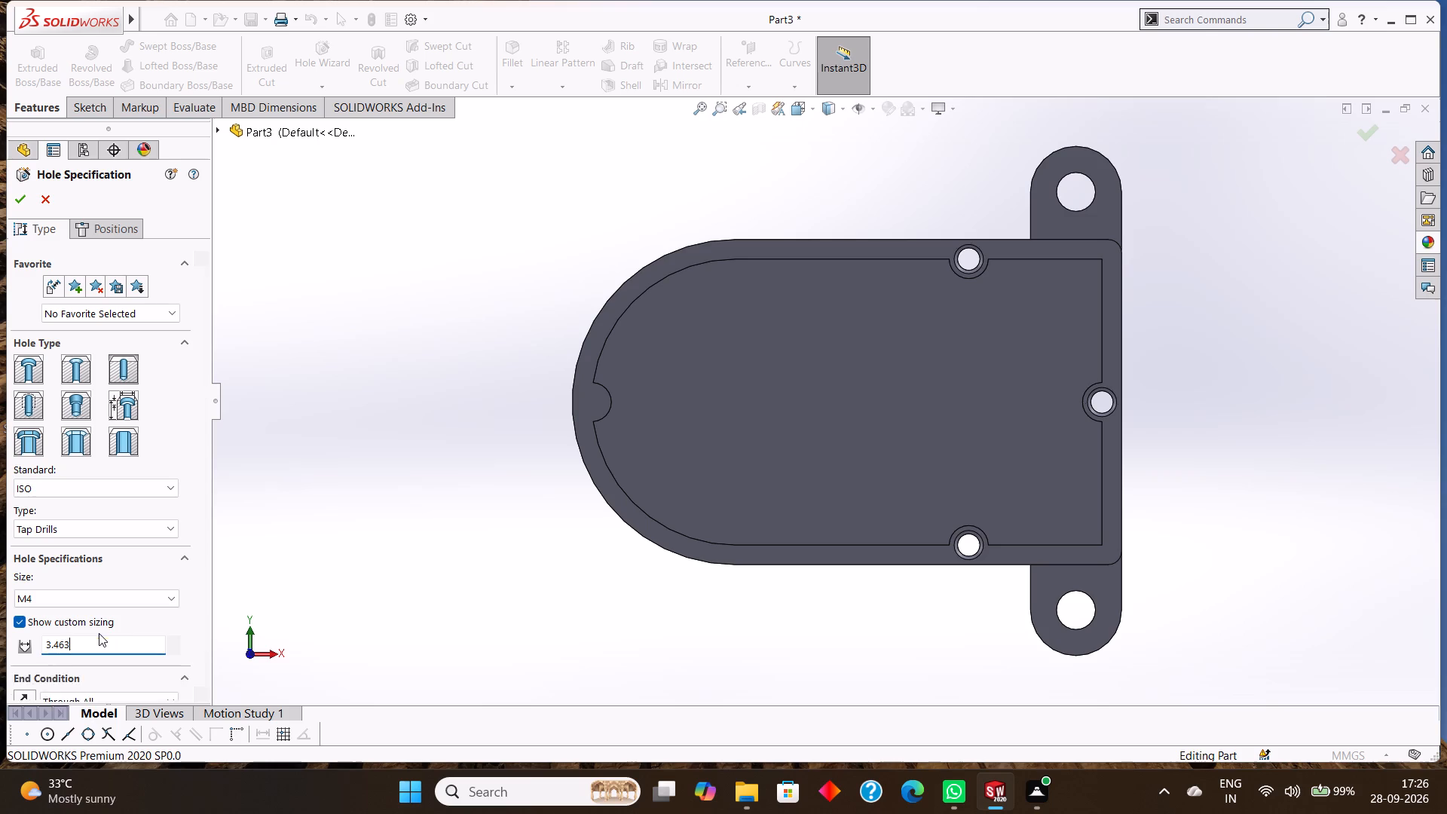
{"action": "left_click_drag", "start_coordinate": [205, 456], "coordinate": [222, 572]}
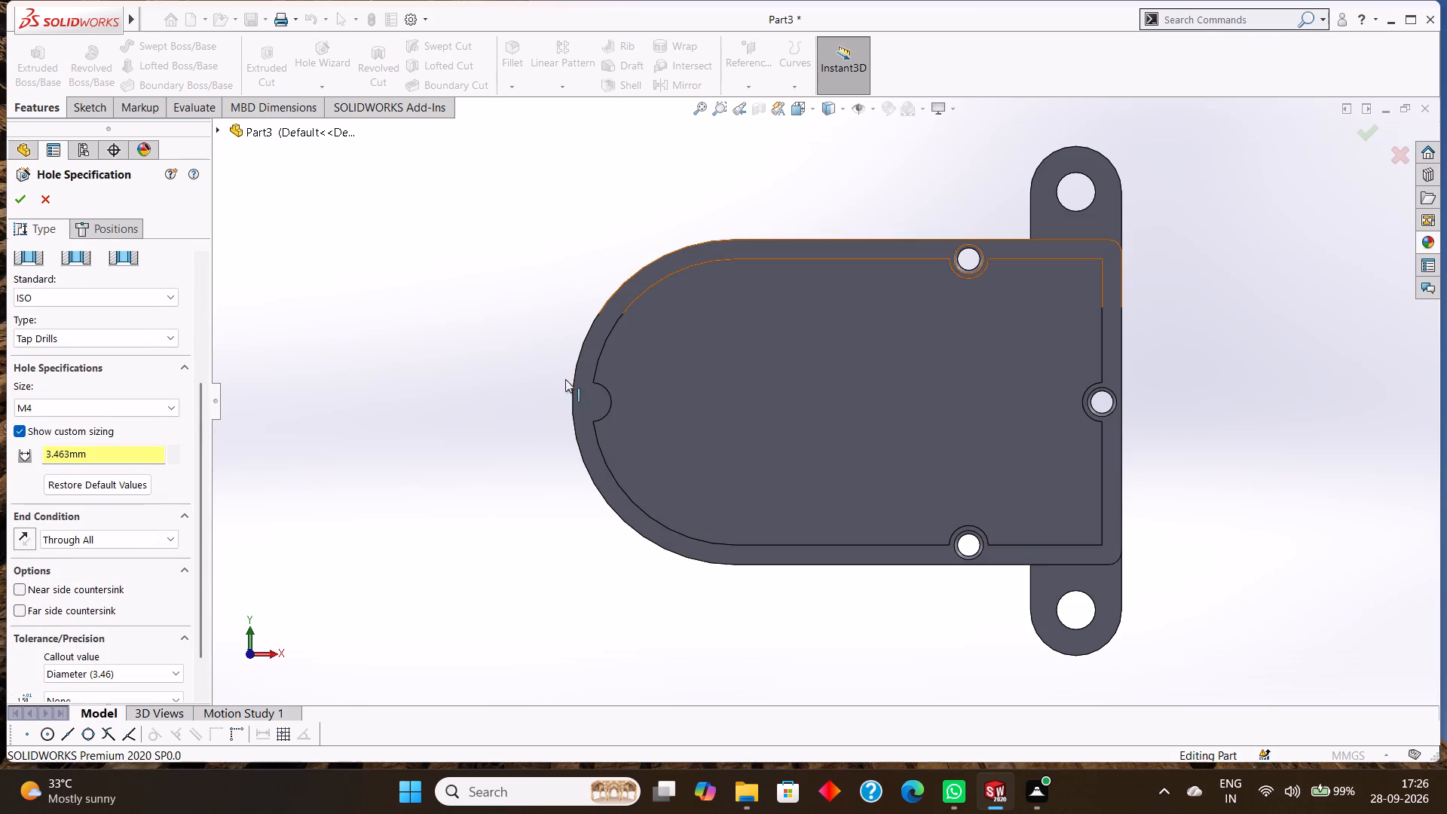
Place the tap drill hole on the rim face, centred on the screw boss's arc at the rounded end.
{"action": "left_click", "coordinate": [128, 230]}
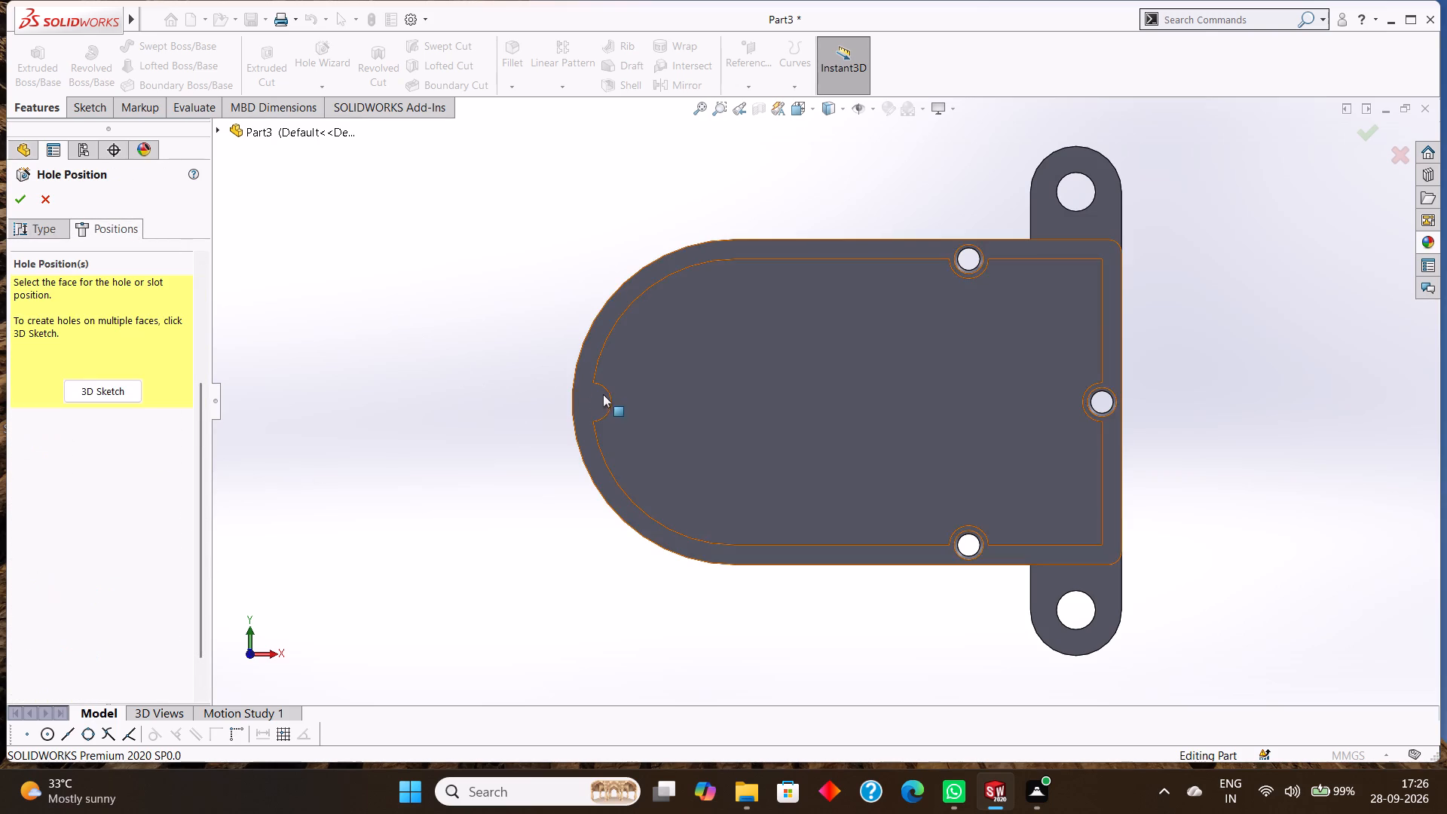
{"action": "left_click", "coordinate": [591, 396]}
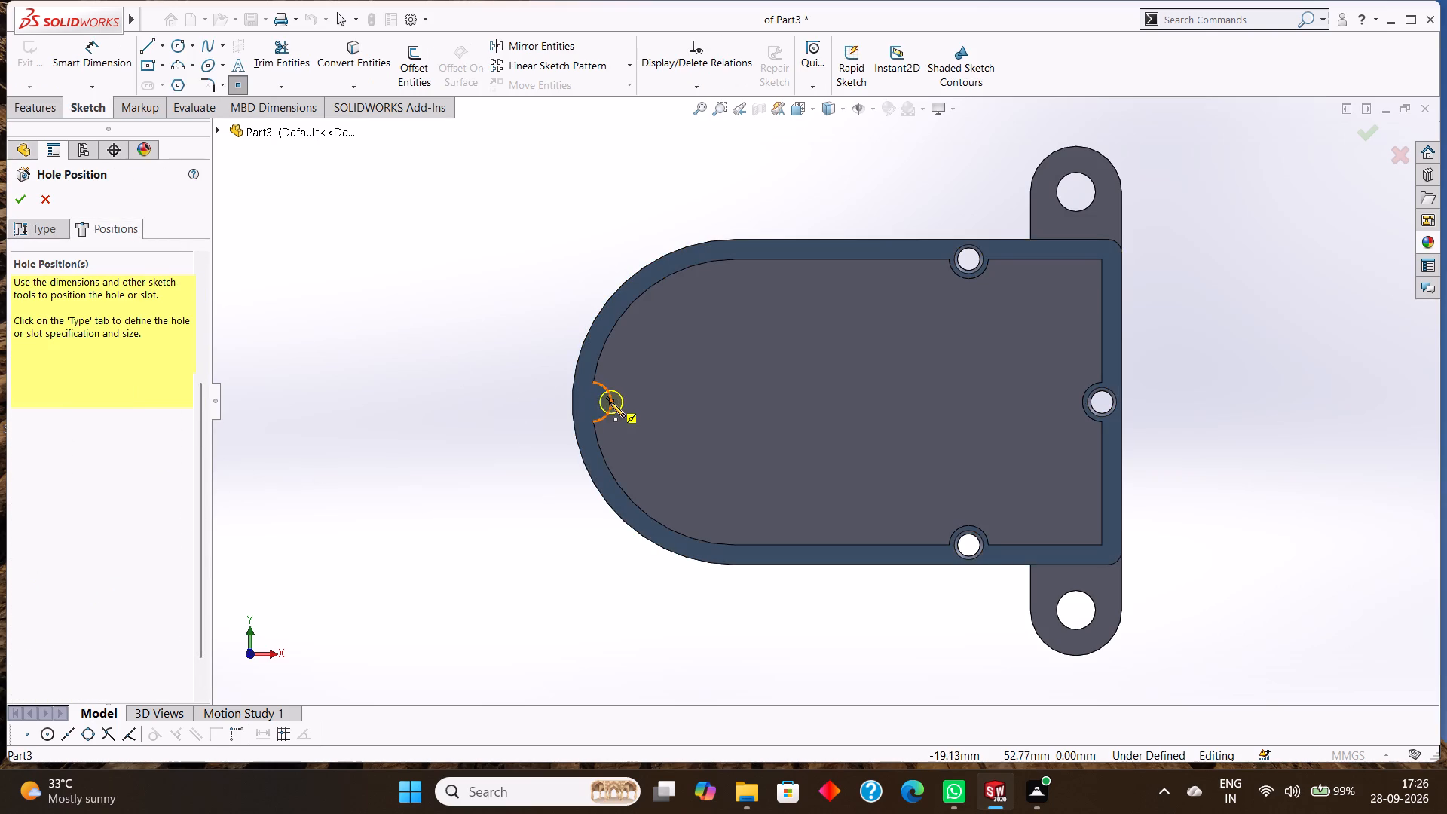
{"action": "left_click", "coordinate": [591, 402]}
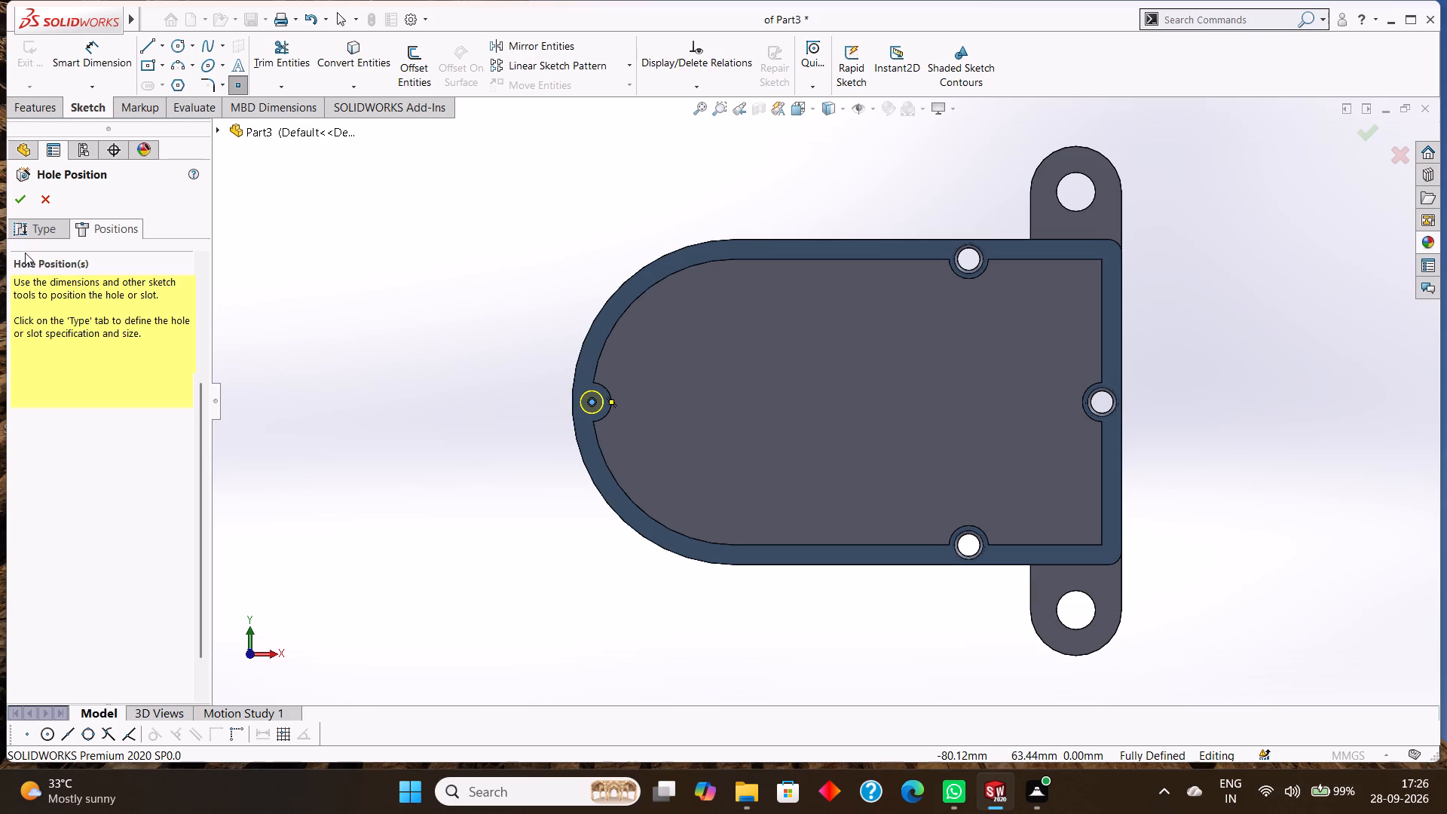
{"action": "left_click", "coordinate": [22, 199]}
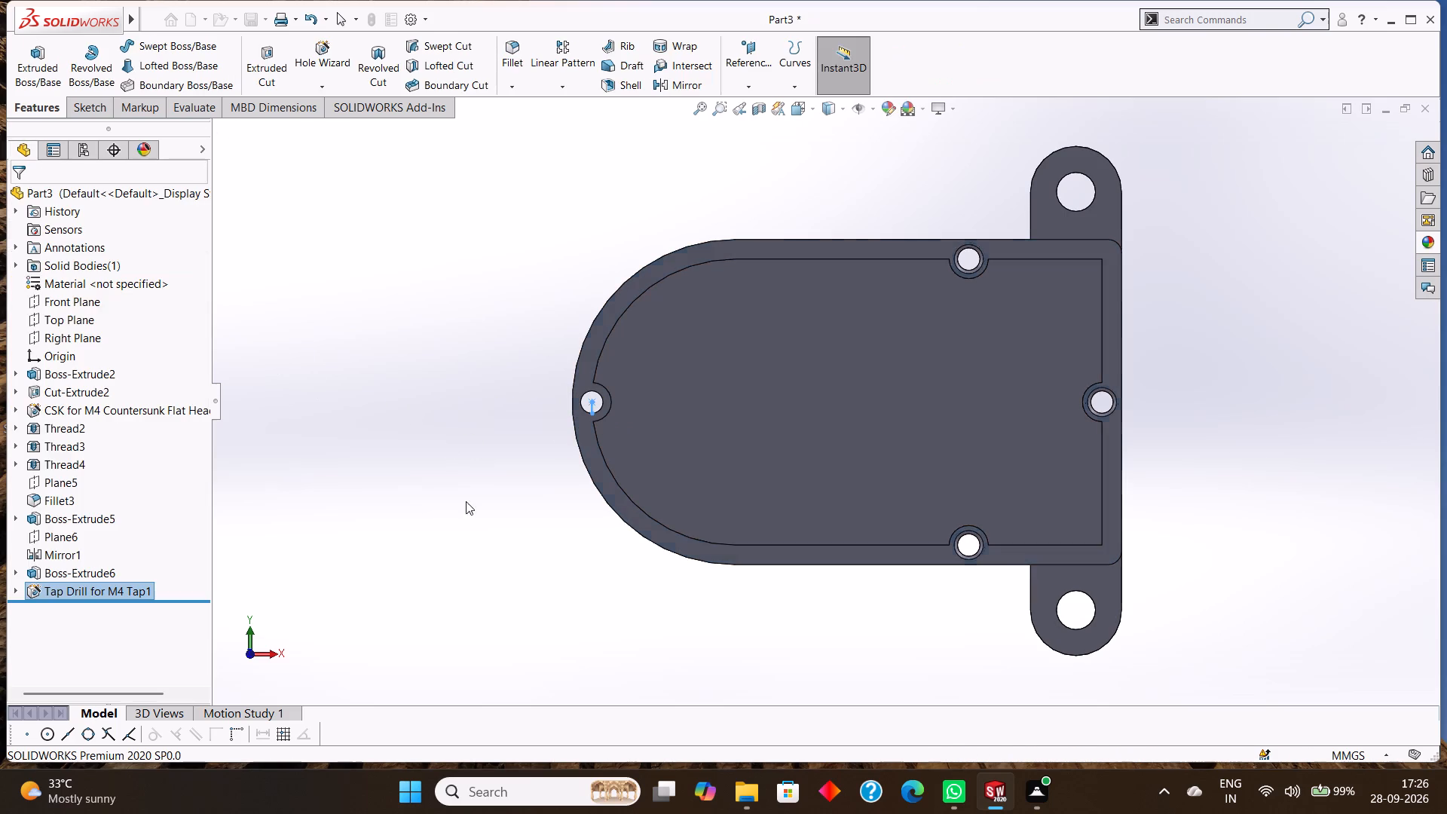
Add a 10 mm blind Metric Tap M20x1.5 thread from the top edge of the rounded-end screw boss hole.
{"action": "middle_click_drag", "start_coordinate": [472, 525], "coordinate": [467, 462]}
{"action": "left_click", "coordinate": [464, 459]}
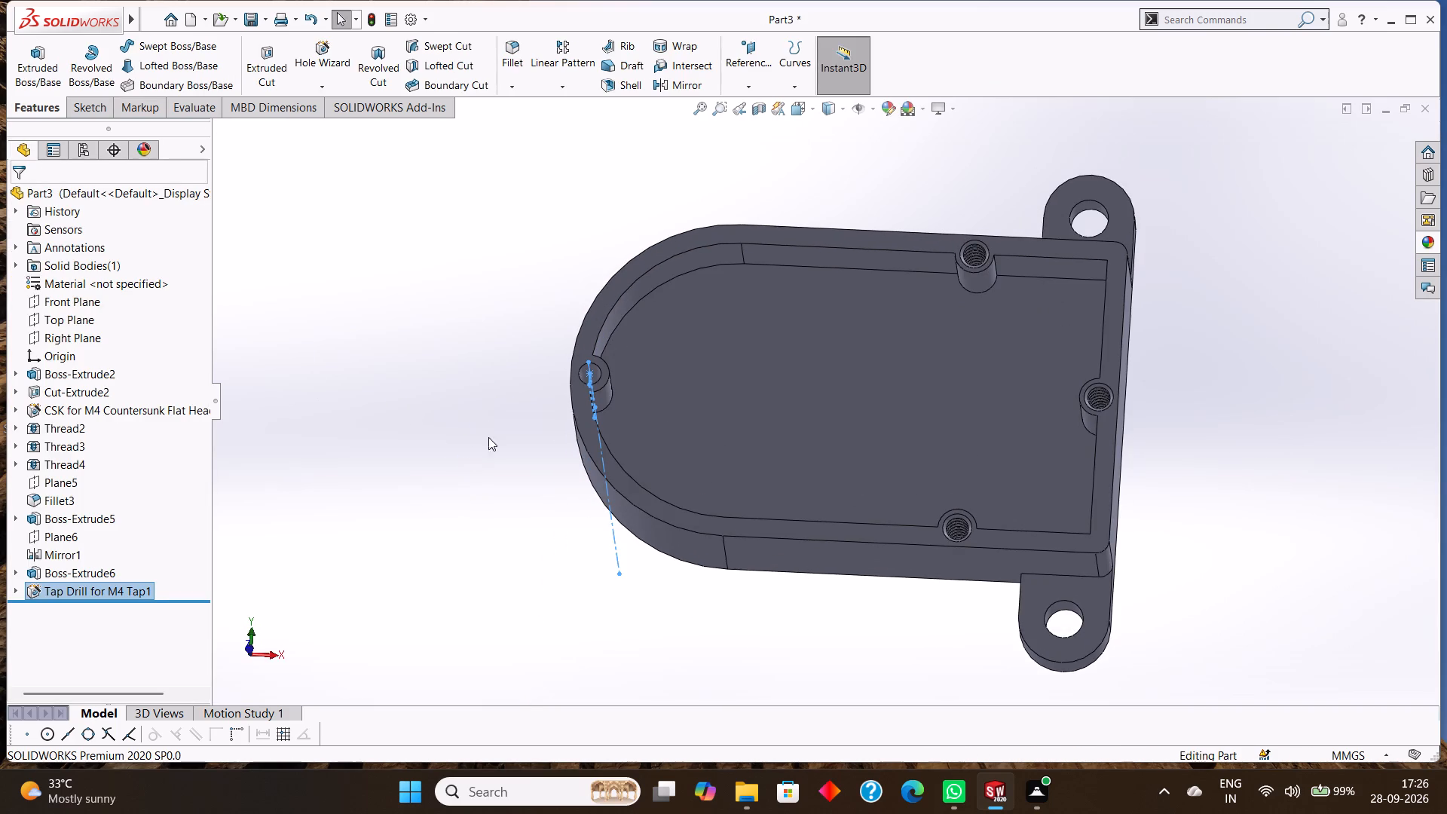
{"action": "middle_click_drag", "start_coordinate": [501, 395], "coordinate": [512, 448]}
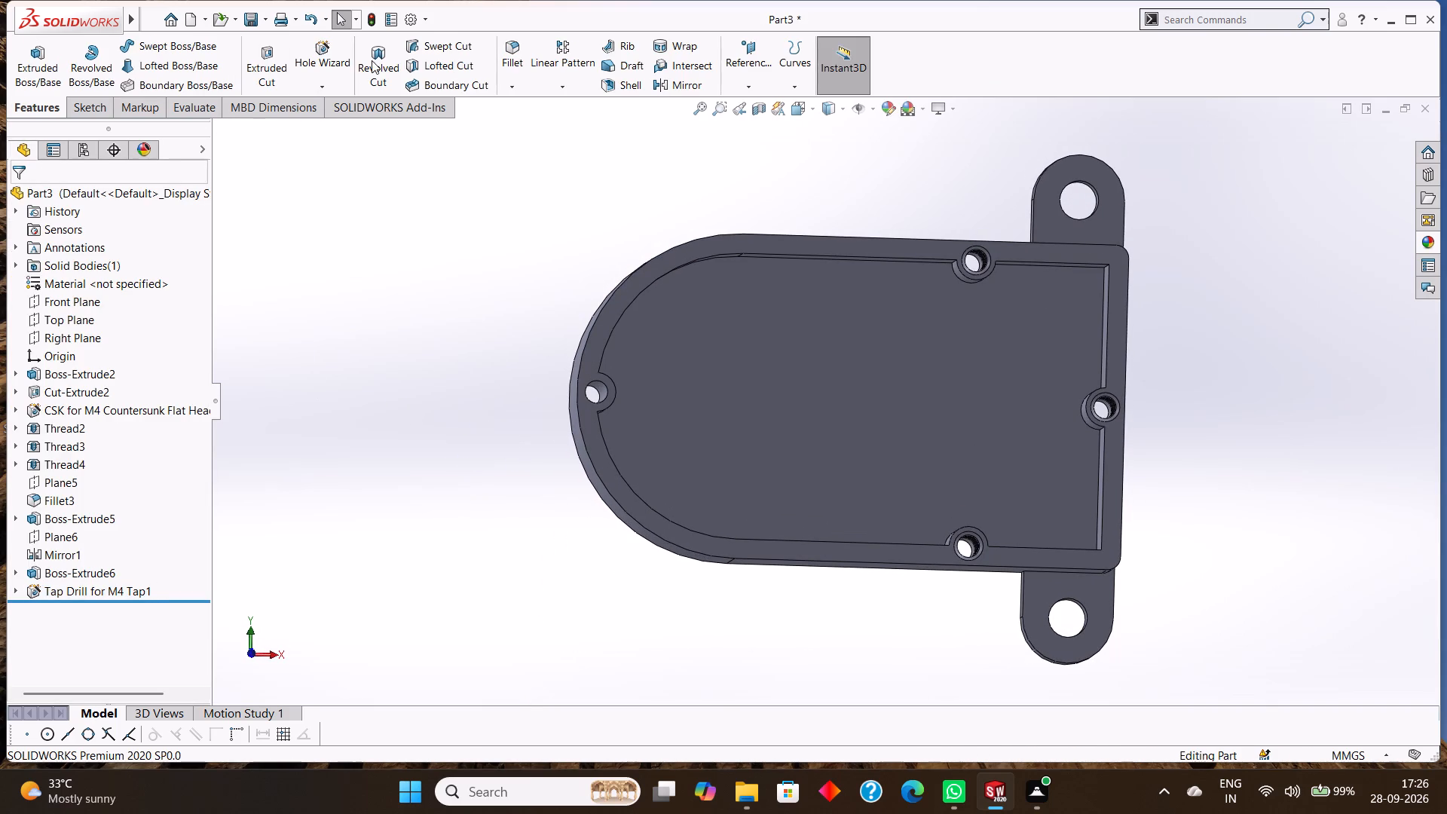
{"action": "left_click", "coordinate": [323, 89]}
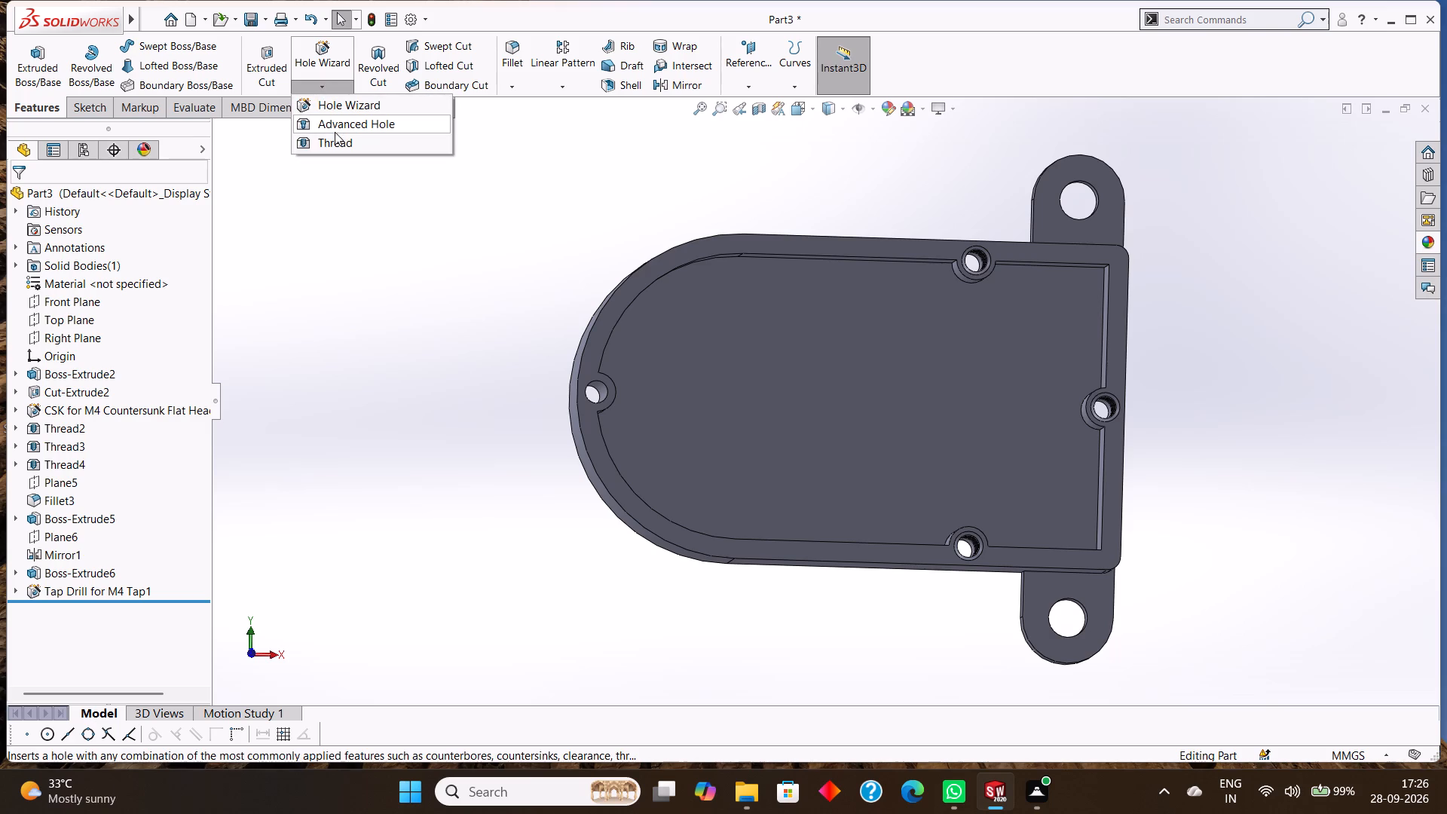
{"action": "left_click", "coordinate": [340, 142]}
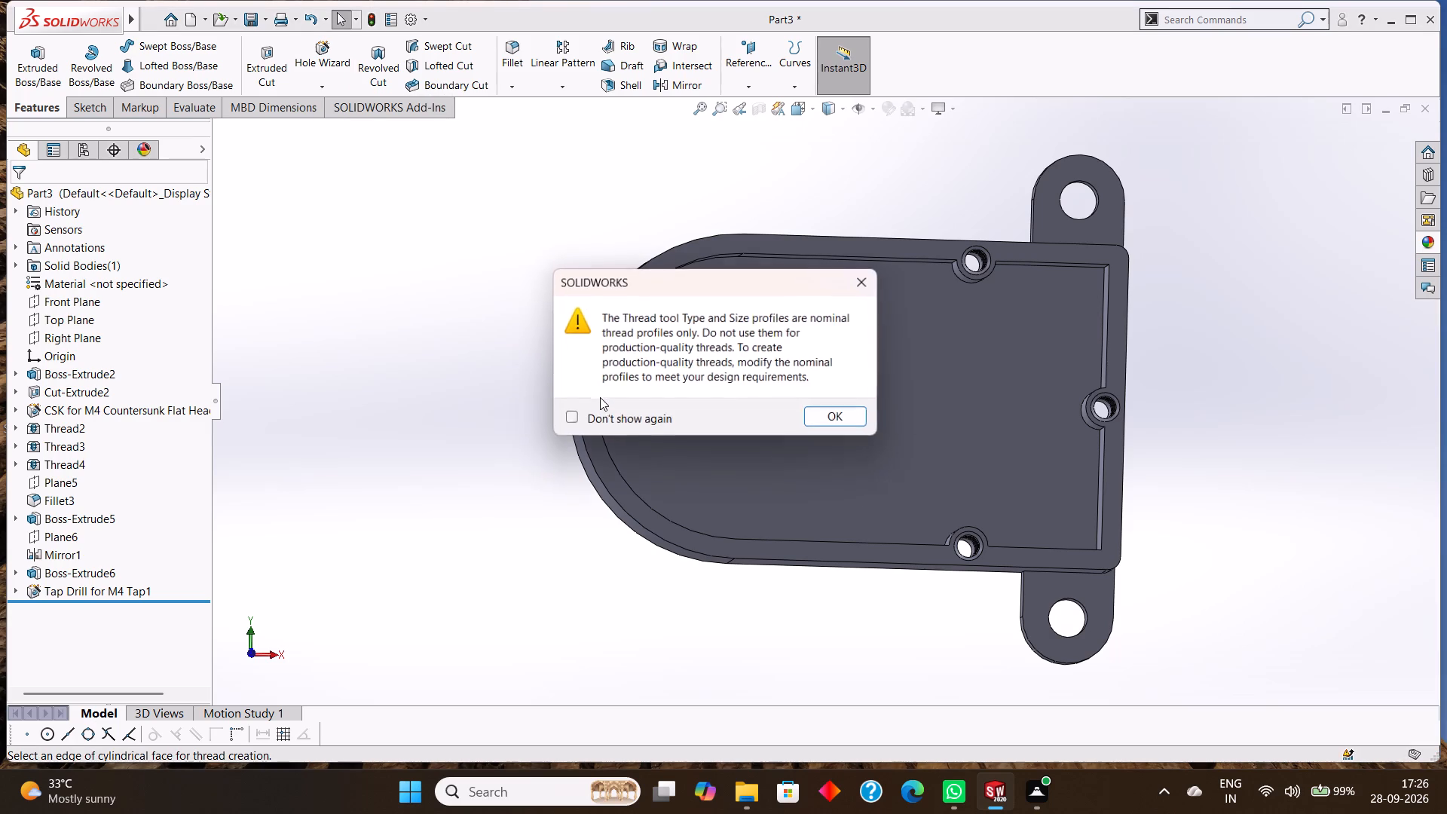
{"action": "scroll", "coordinate": [600, 397], "scroll_direction": "down", "scroll_amount": 2}
{"action": "left_click", "coordinate": [841, 418]}
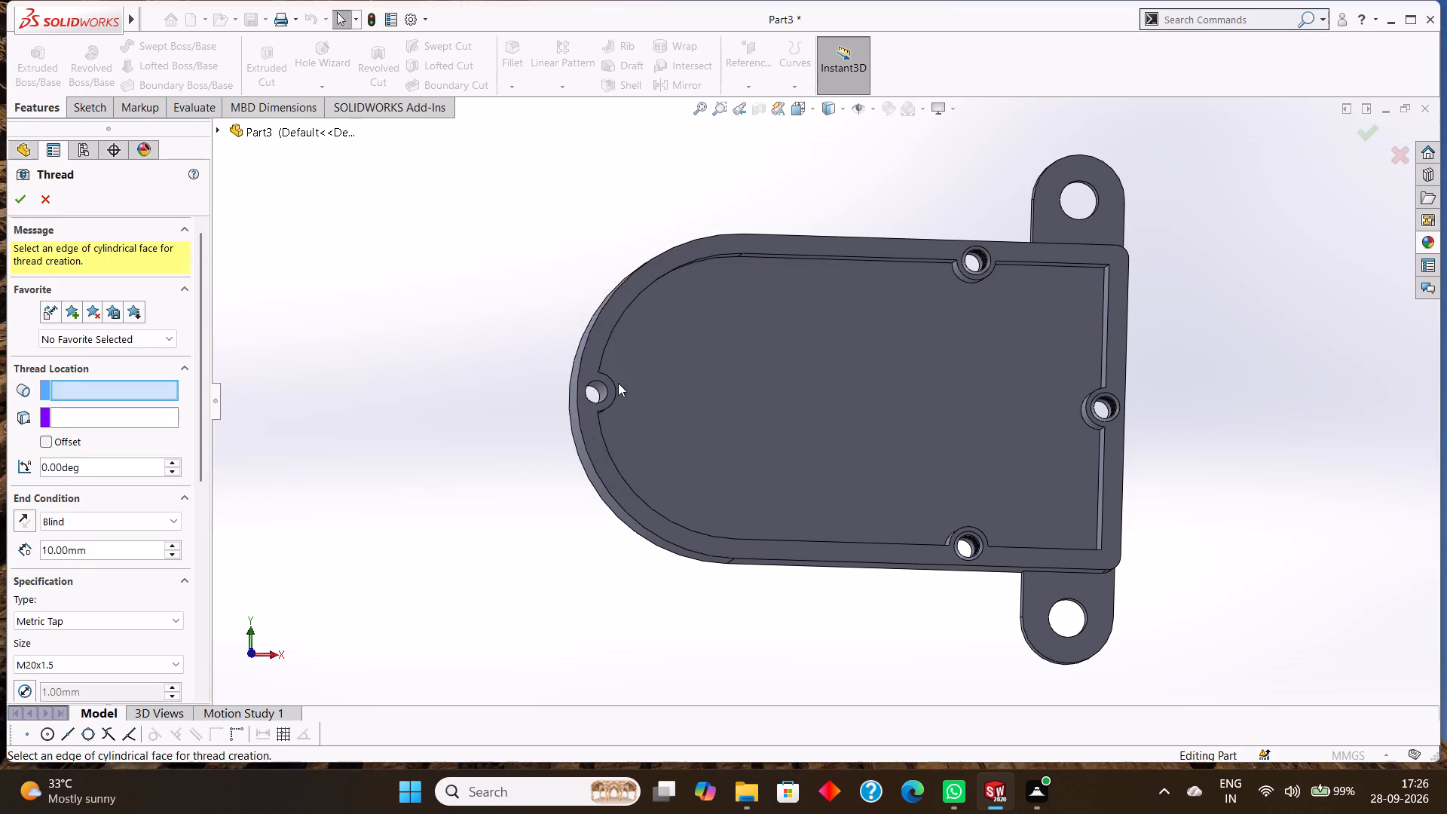
{"action": "scroll", "coordinate": [618, 384], "scroll_direction": "down", "scroll_amount": 3}
{"action": "left_click", "coordinate": [614, 383]}
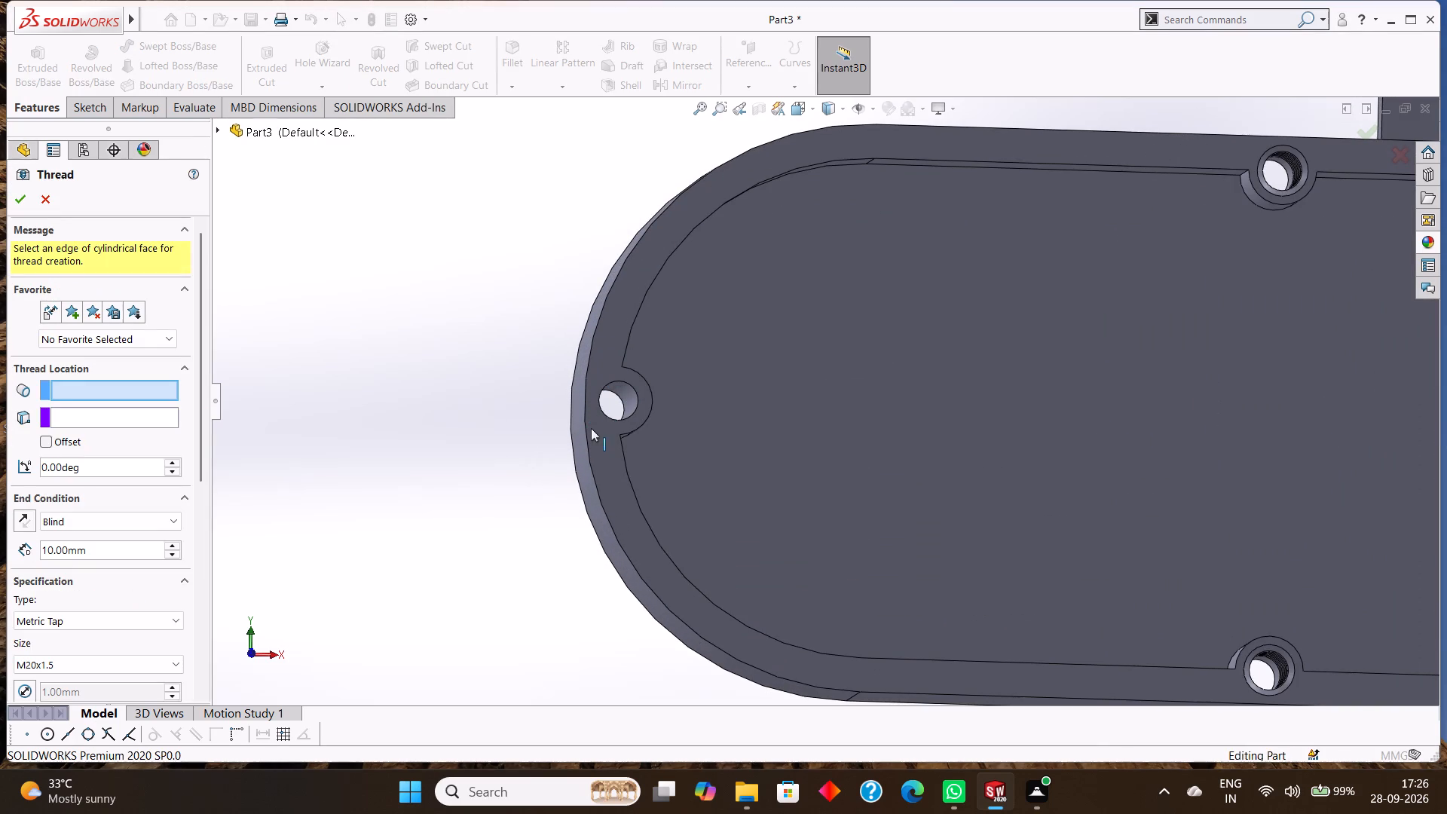
{"action": "left_click", "coordinate": [15, 197]}
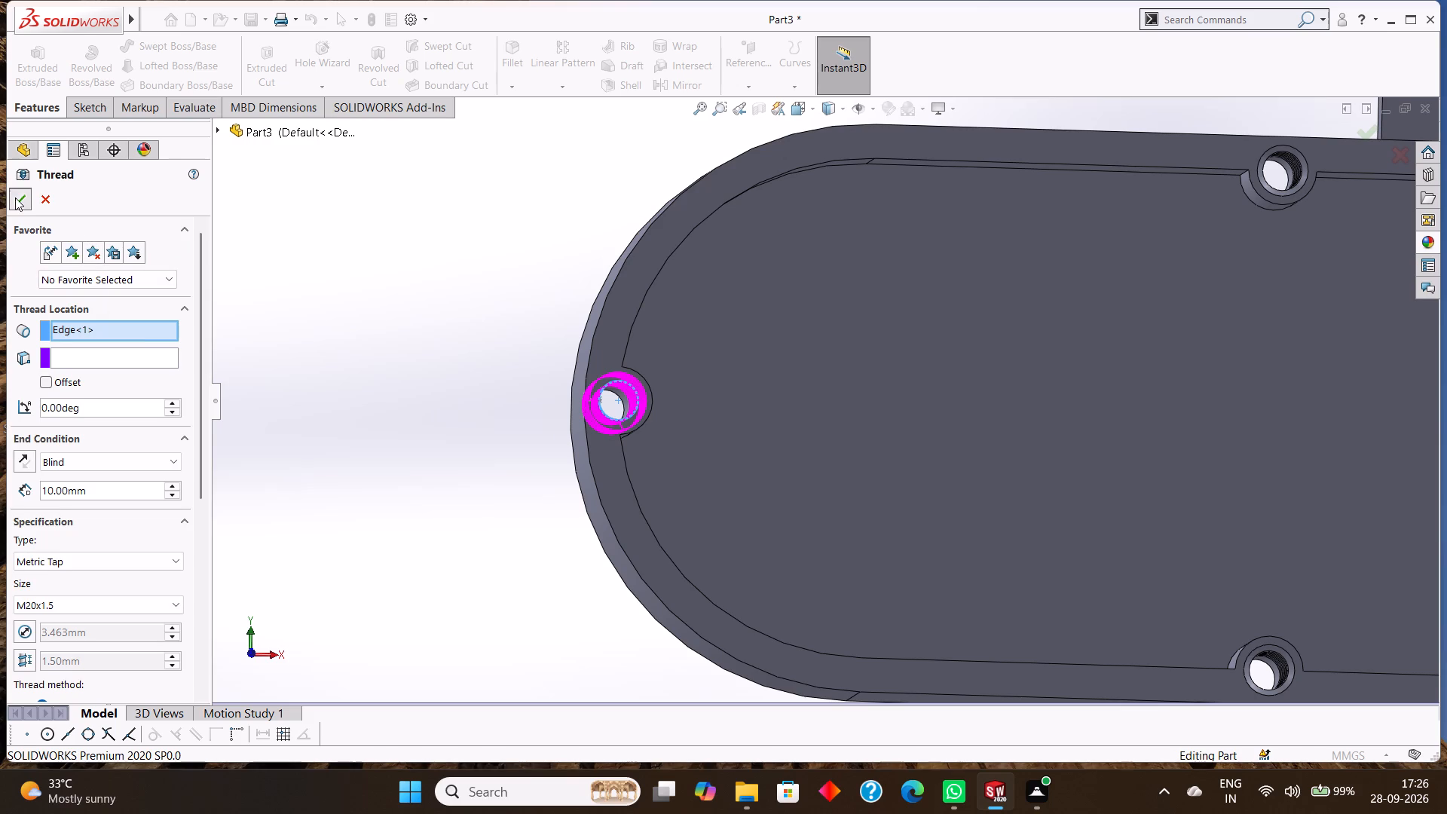
{"action": "left_click", "coordinate": [549, 479]}
Start a new sketch on the pocket floor face and view it face-on.
{"action": "middle_click_drag", "start_coordinate": [549, 424], "coordinate": [558, 291]}
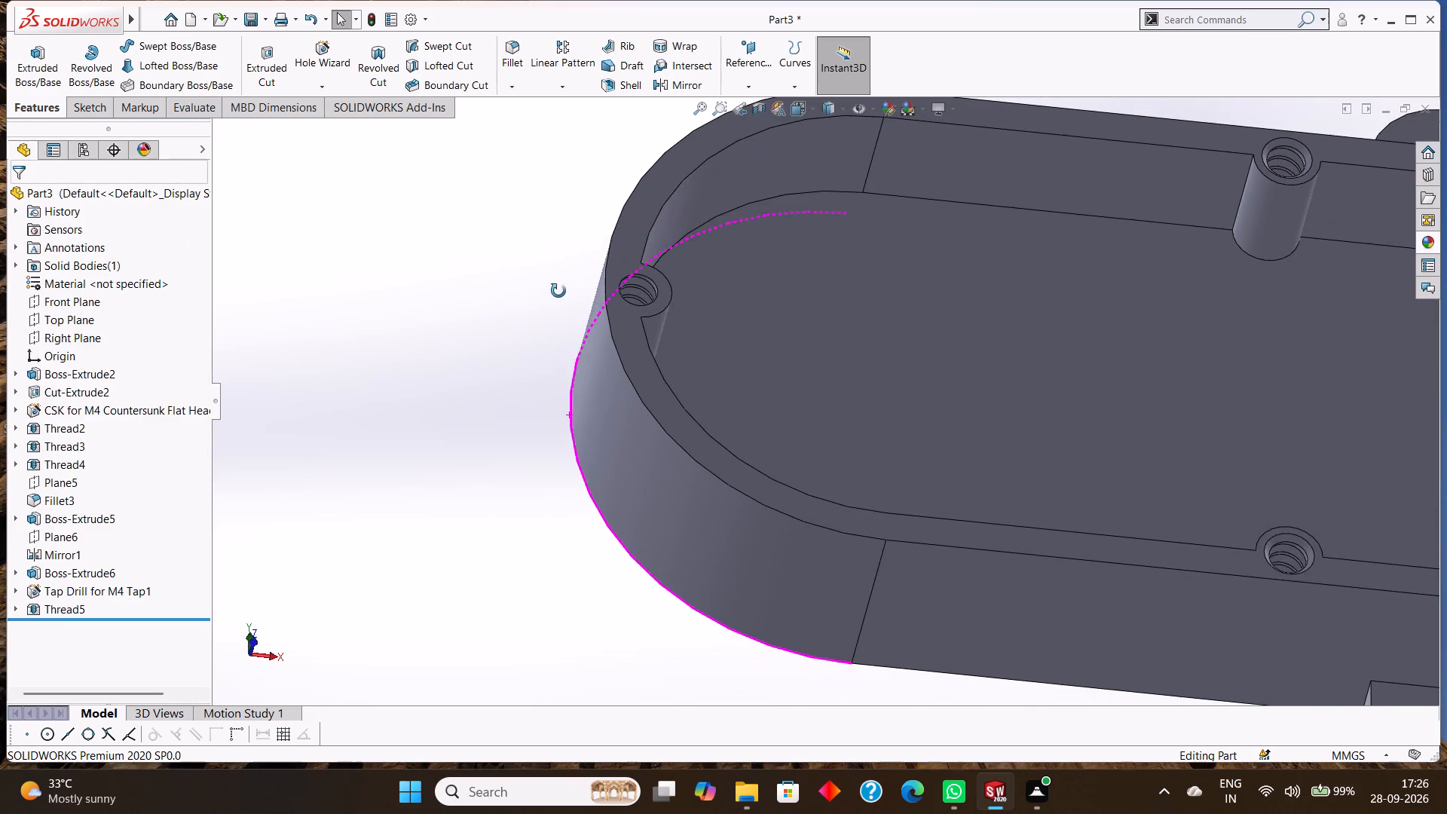
{"action": "middle_click_drag", "start_coordinate": [558, 291], "coordinate": [557, 289]}
{"action": "scroll", "coordinate": [532, 323], "scroll_direction": "up", "scroll_amount": 3}
{"action": "scroll", "coordinate": [542, 396], "scroll_direction": "up", "scroll_amount": 2}
{"action": "scroll", "coordinate": [700, 504], "scroll_direction": "up", "scroll_amount": 2}
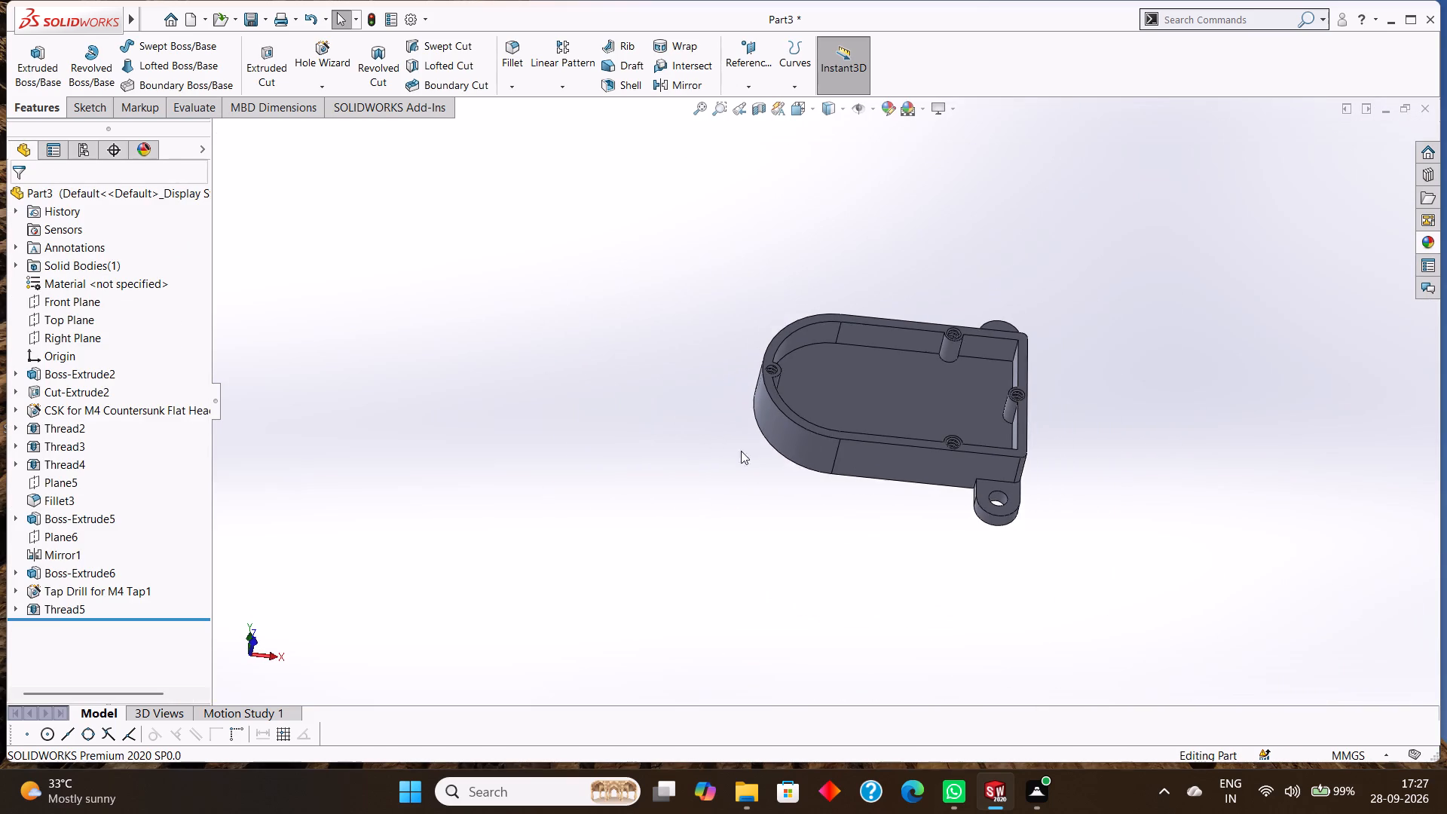
{"action": "scroll", "coordinate": [759, 410], "scroll_direction": "down", "scroll_amount": 2}
{"action": "scroll", "coordinate": [855, 354], "scroll_direction": "down", "scroll_amount": 2}
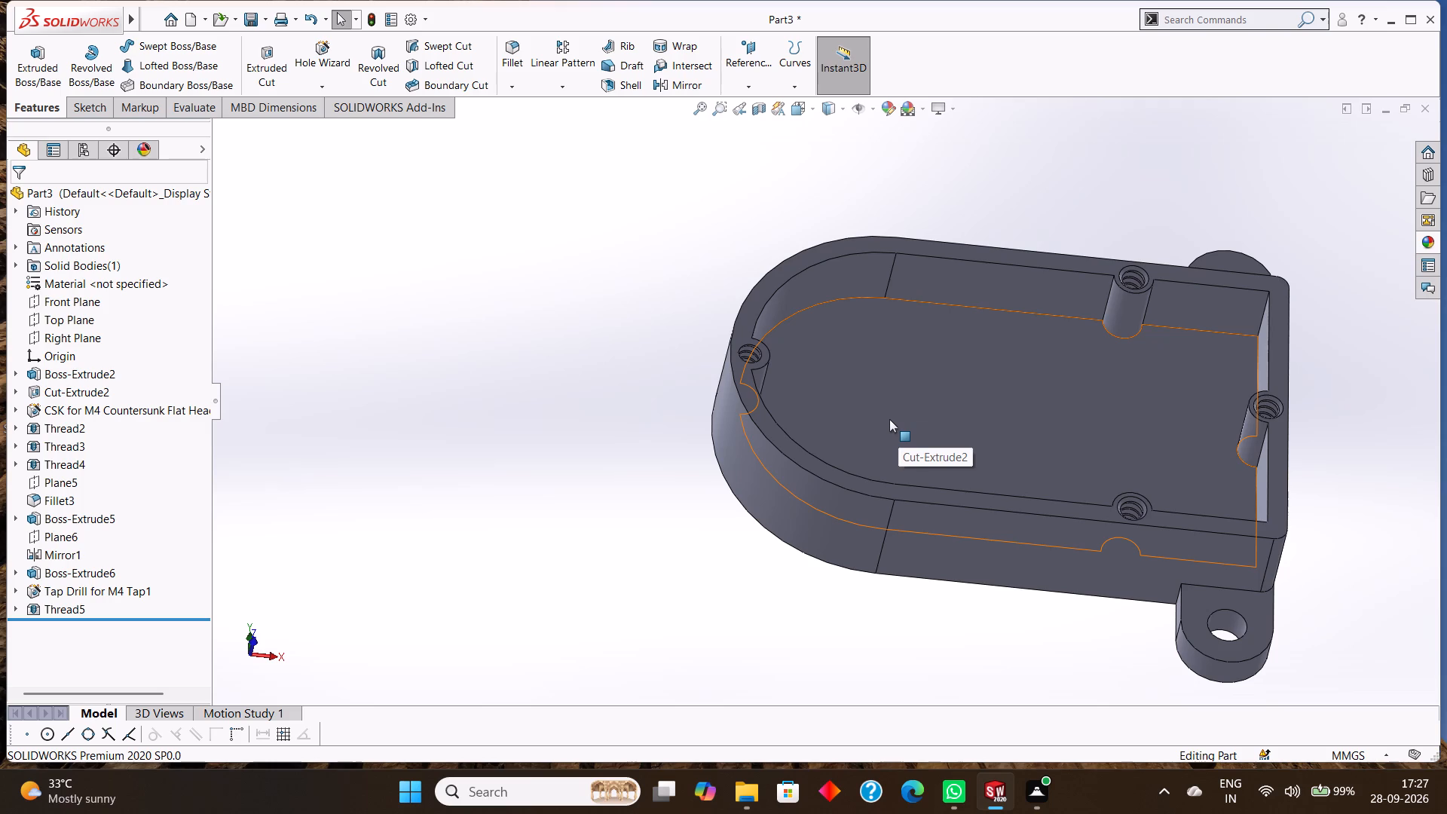
{"action": "scroll", "coordinate": [889, 415], "scroll_direction": "down", "scroll_amount": 1}
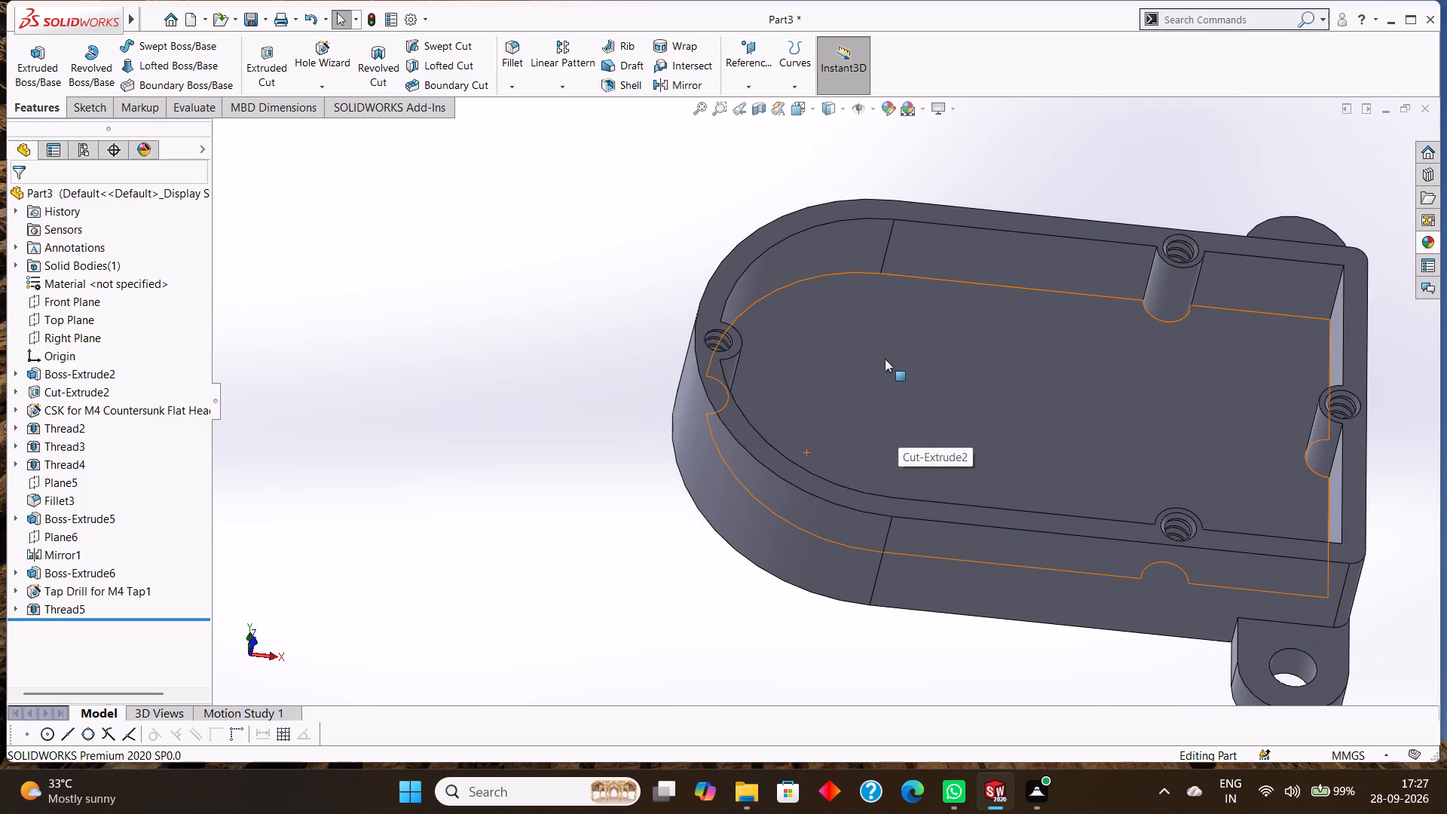
{"action": "left_click", "coordinate": [904, 346]}
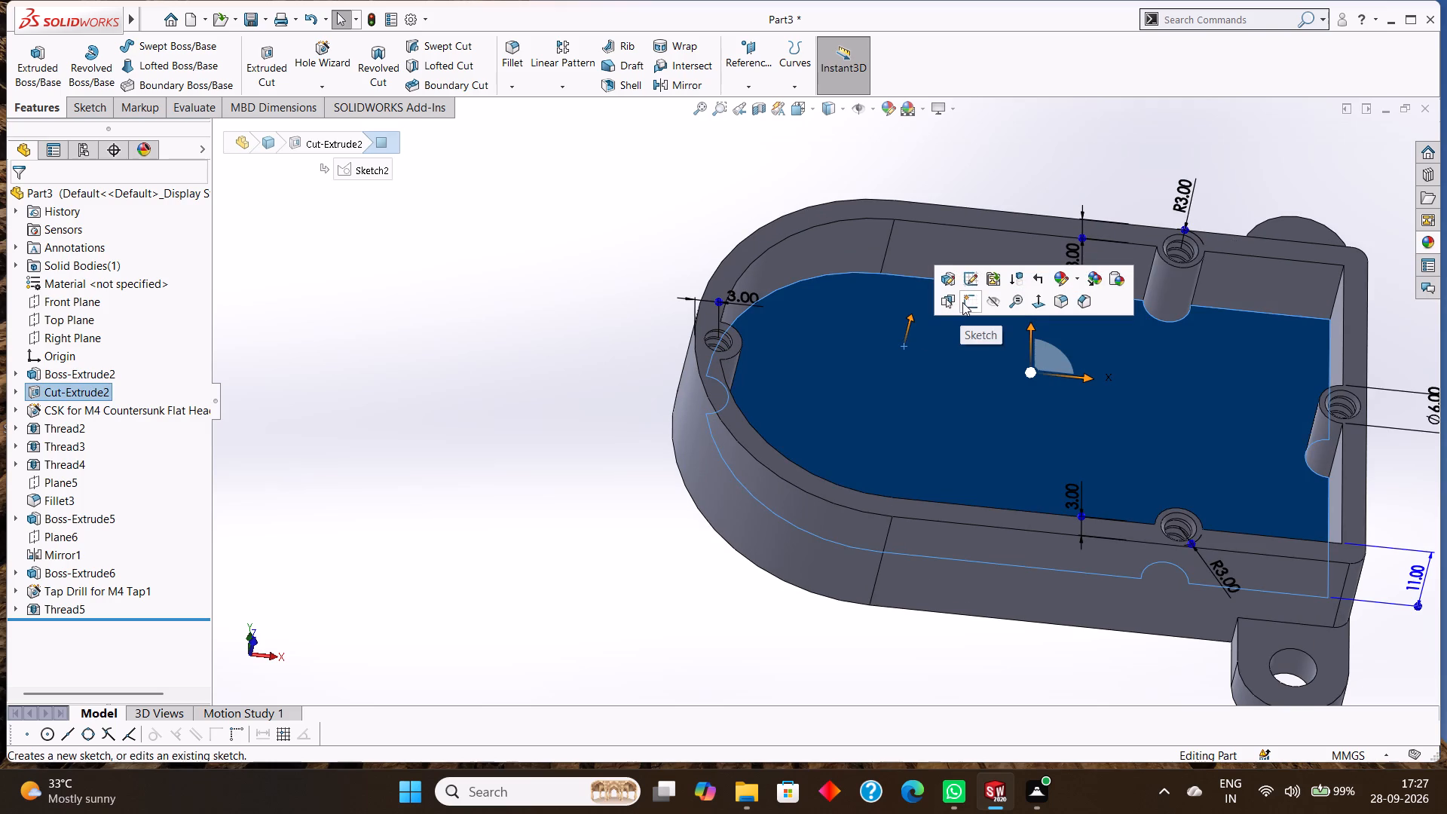
{"action": "left_click", "coordinate": [966, 299]}
{"action": "key", "text": "ctrl+8"}
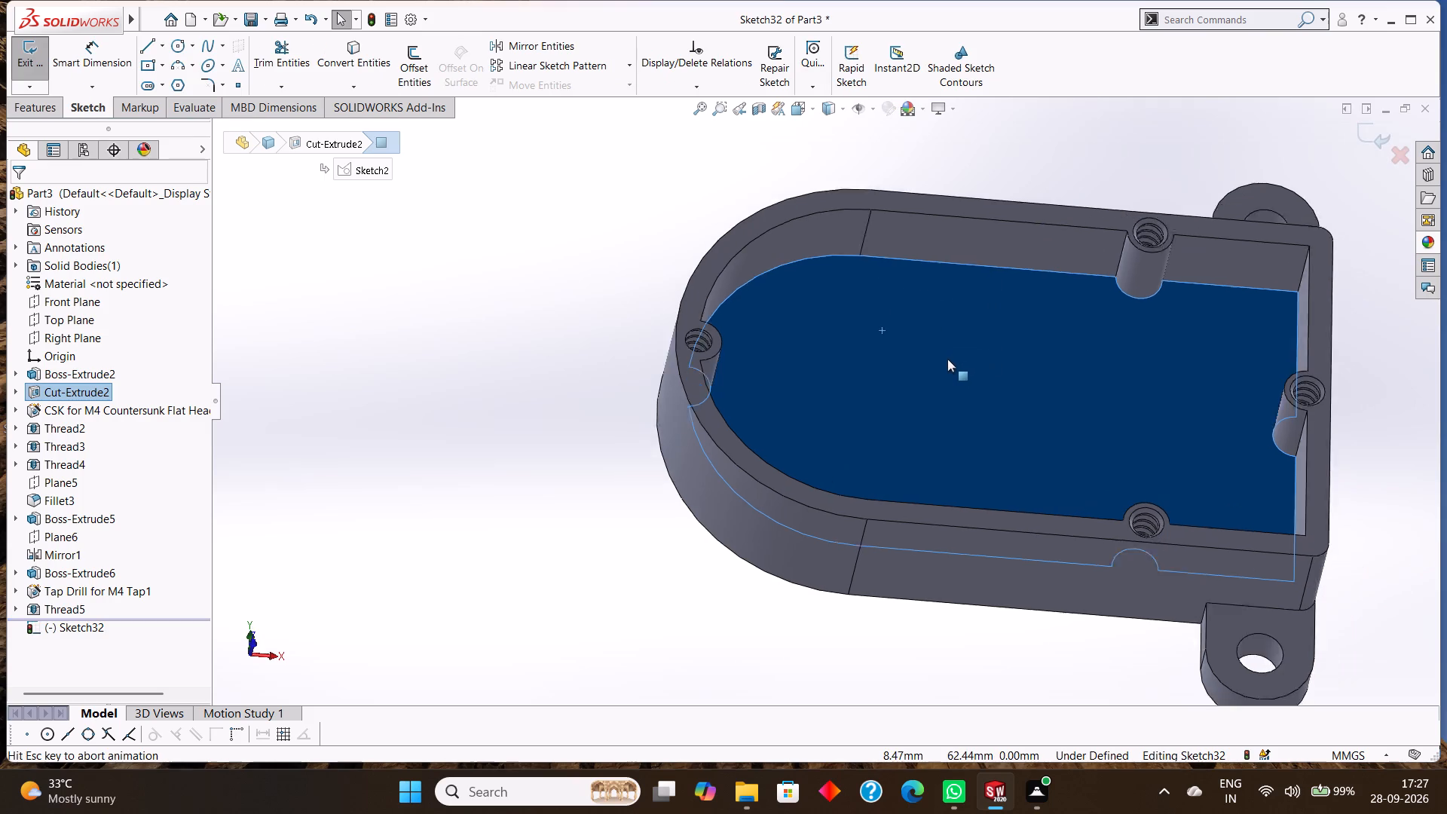
{"action": "key", "text": "Escape"}
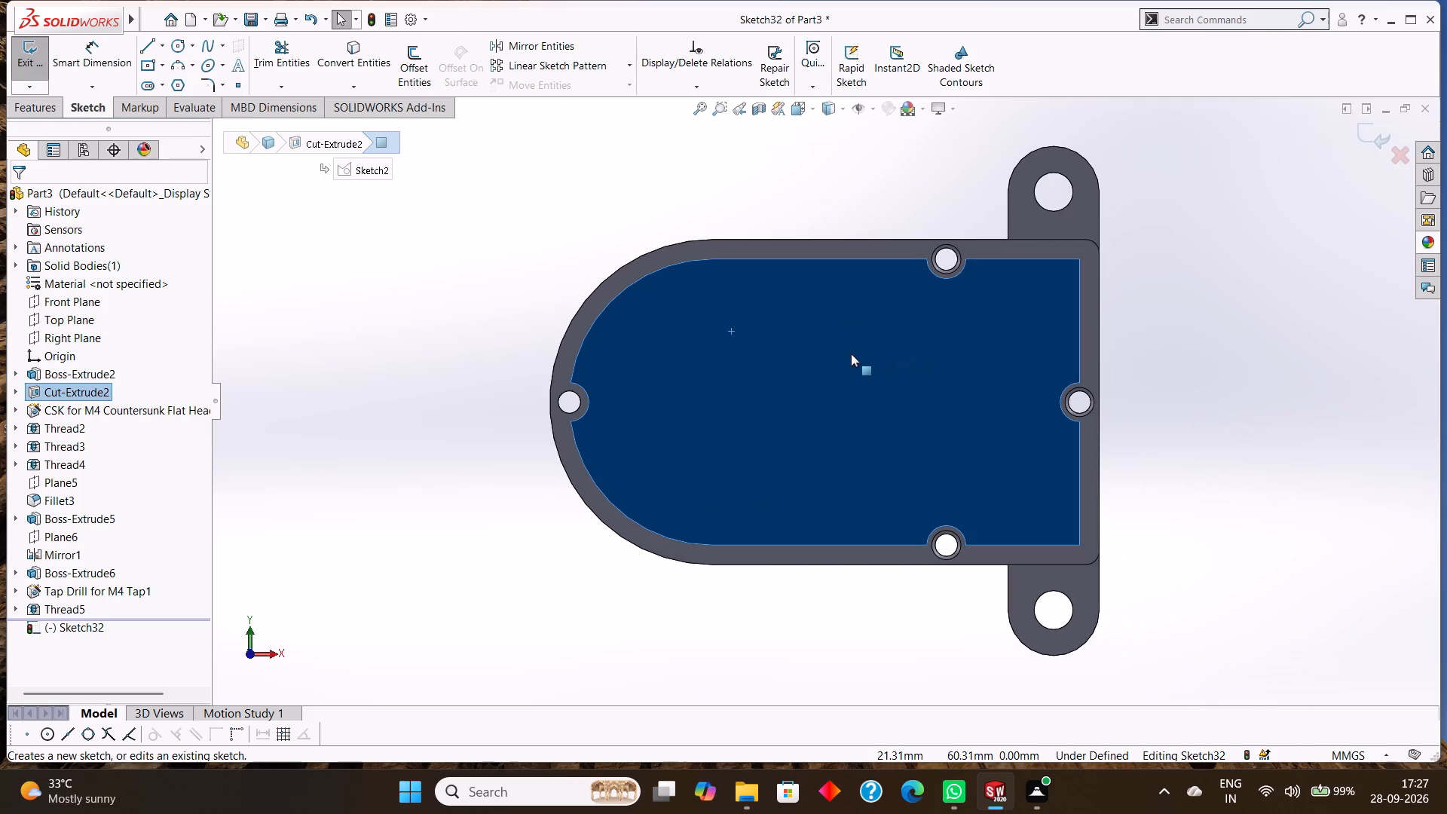
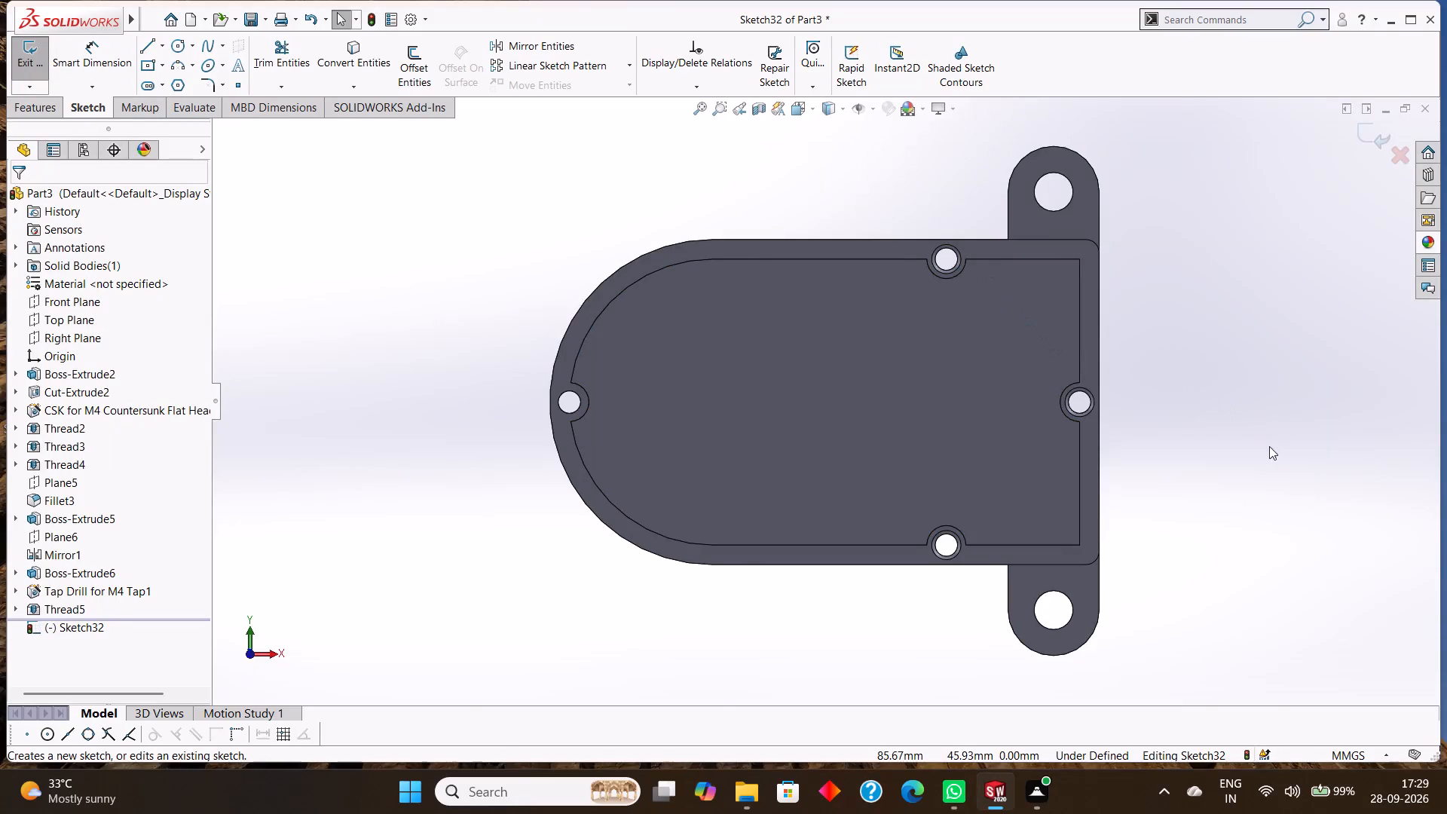
Examine the housing's outer side wall and the mounting lug attached to it from several tilted angles.
{"action": "middle_click_drag", "start_coordinate": [1268, 443], "coordinate": [1296, 283]}
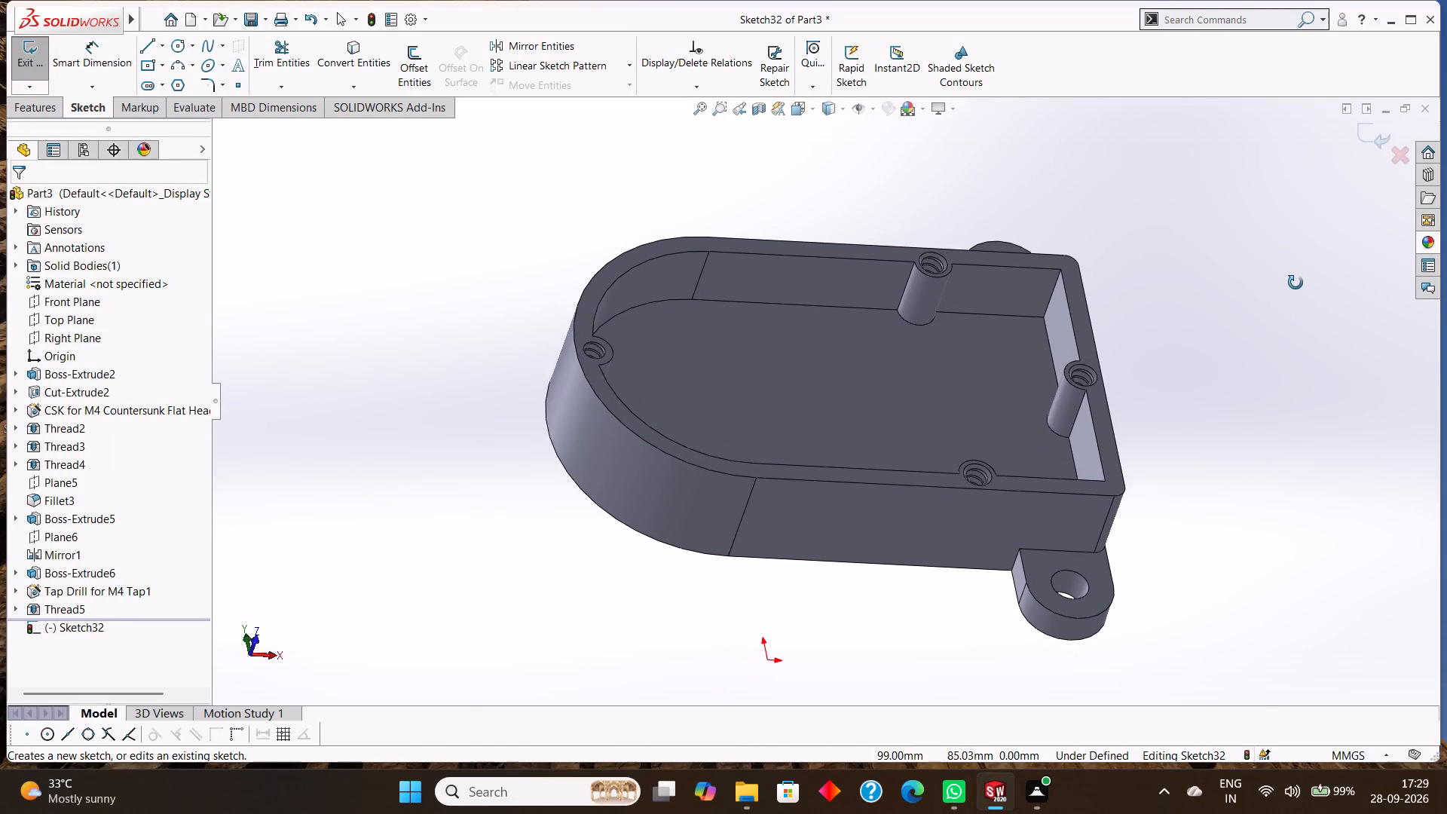
{"action": "middle_click_drag", "start_coordinate": [1296, 283], "coordinate": [1276, 294]}
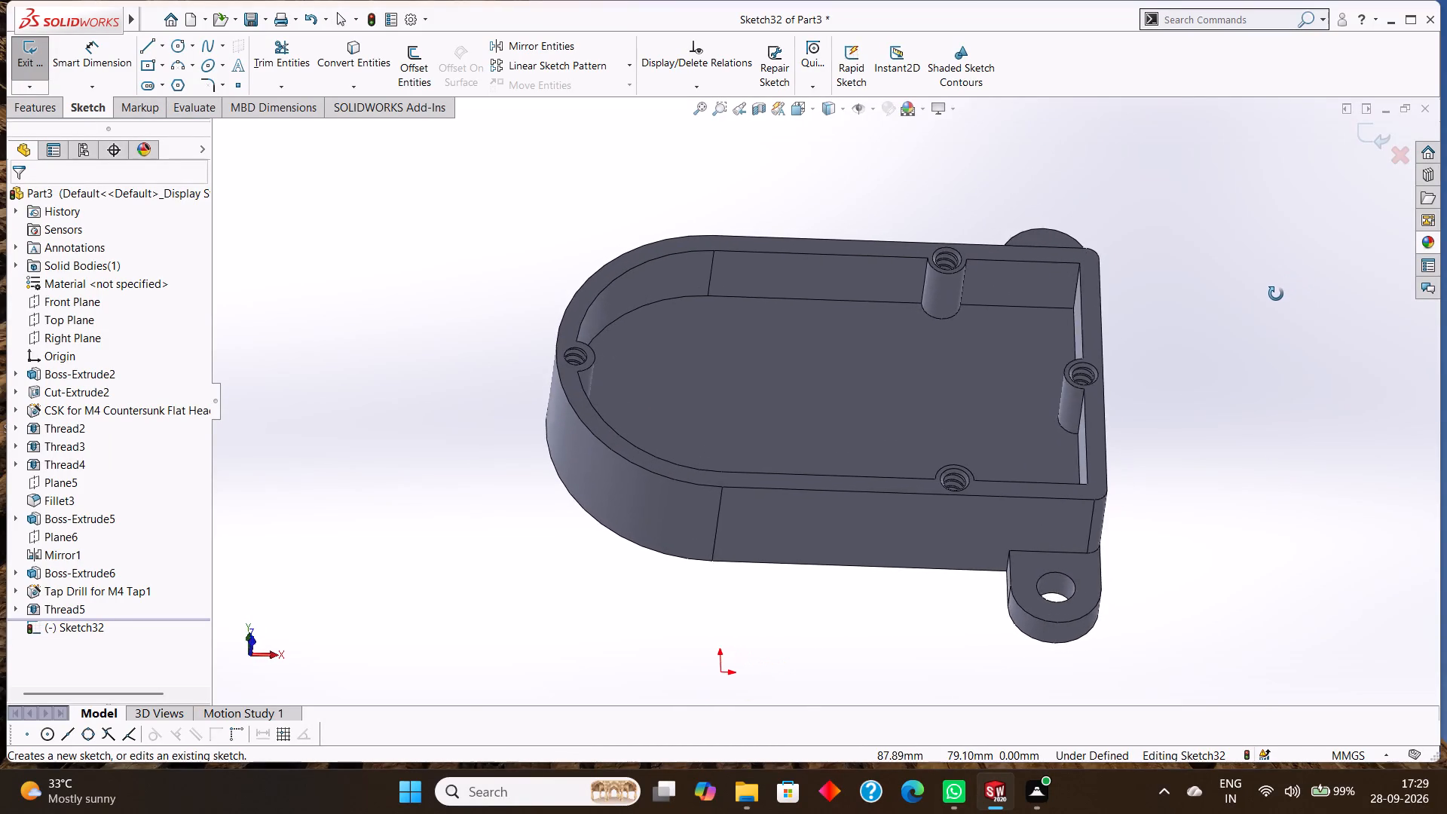
{"action": "middle_click_drag", "start_coordinate": [1276, 294], "coordinate": [1323, 315]}
{"action": "middle_click_drag", "start_coordinate": [1280, 457], "coordinate": [1291, 451]}
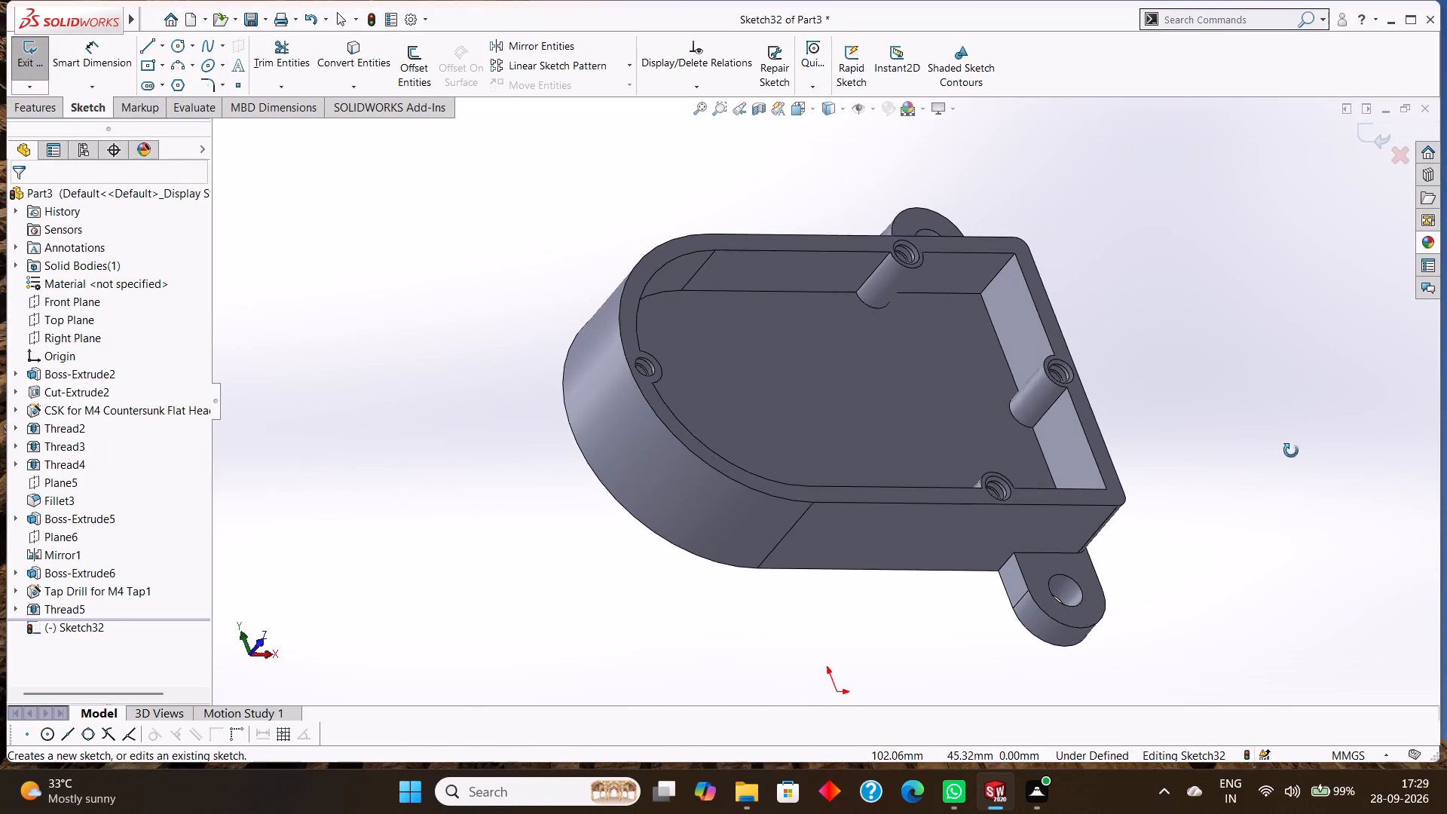
{"action": "middle_click_drag", "start_coordinate": [1291, 451], "coordinate": [1287, 460]}
{"action": "left_click", "coordinate": [977, 549]}
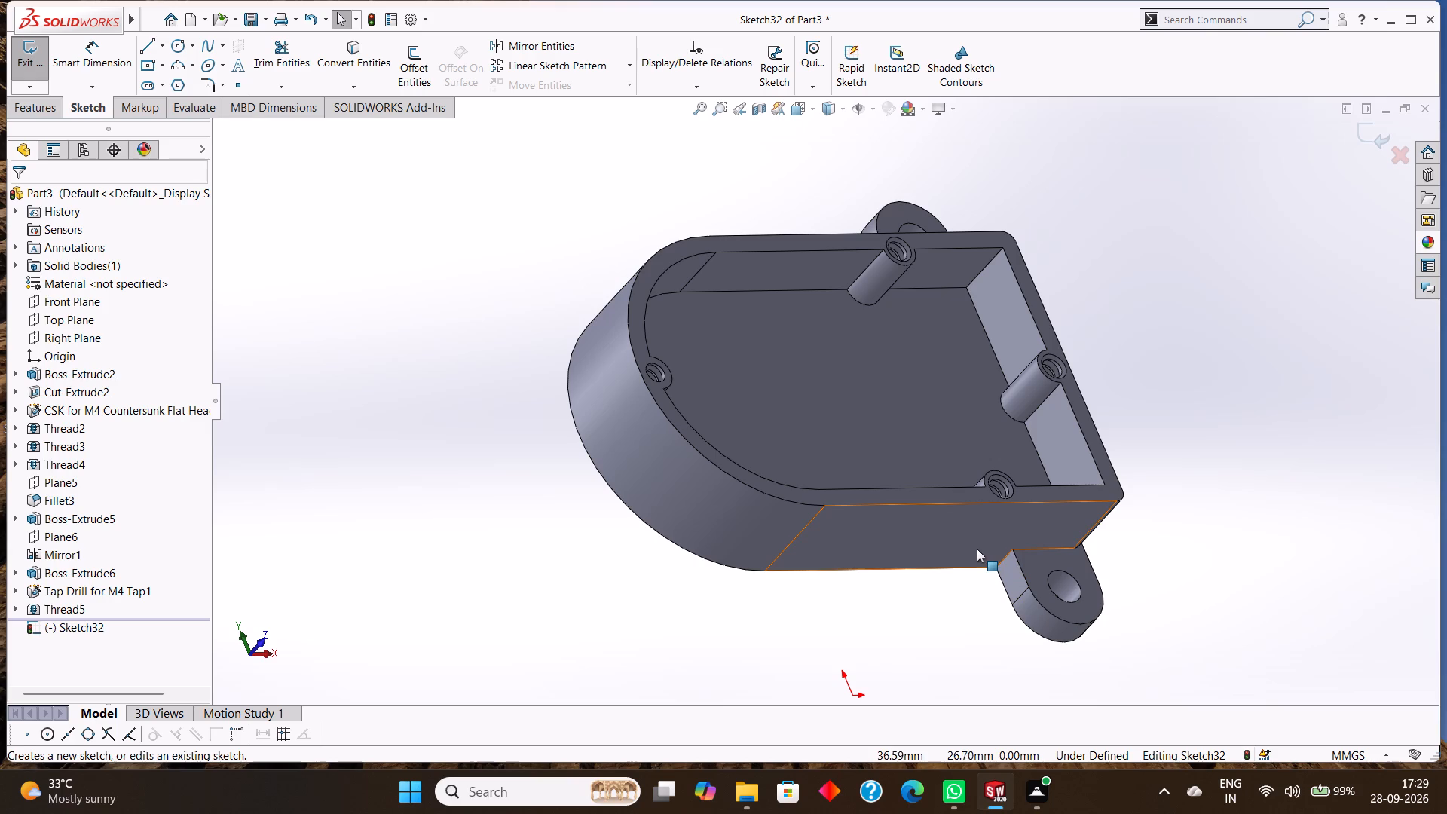
{"action": "left_click", "coordinate": [1009, 562]}
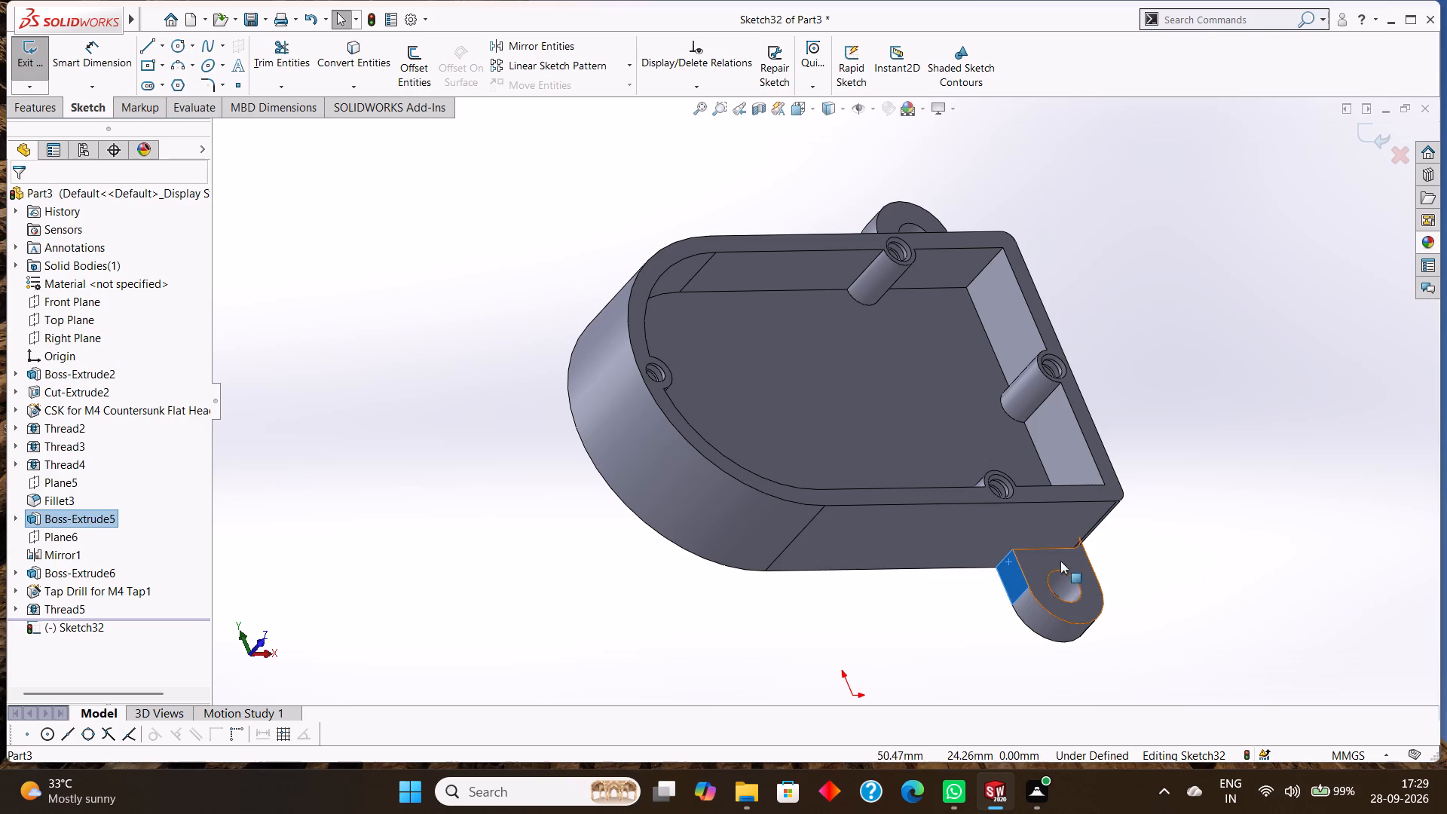
{"action": "middle_click_drag", "start_coordinate": [1209, 546], "coordinate": [1234, 560]}
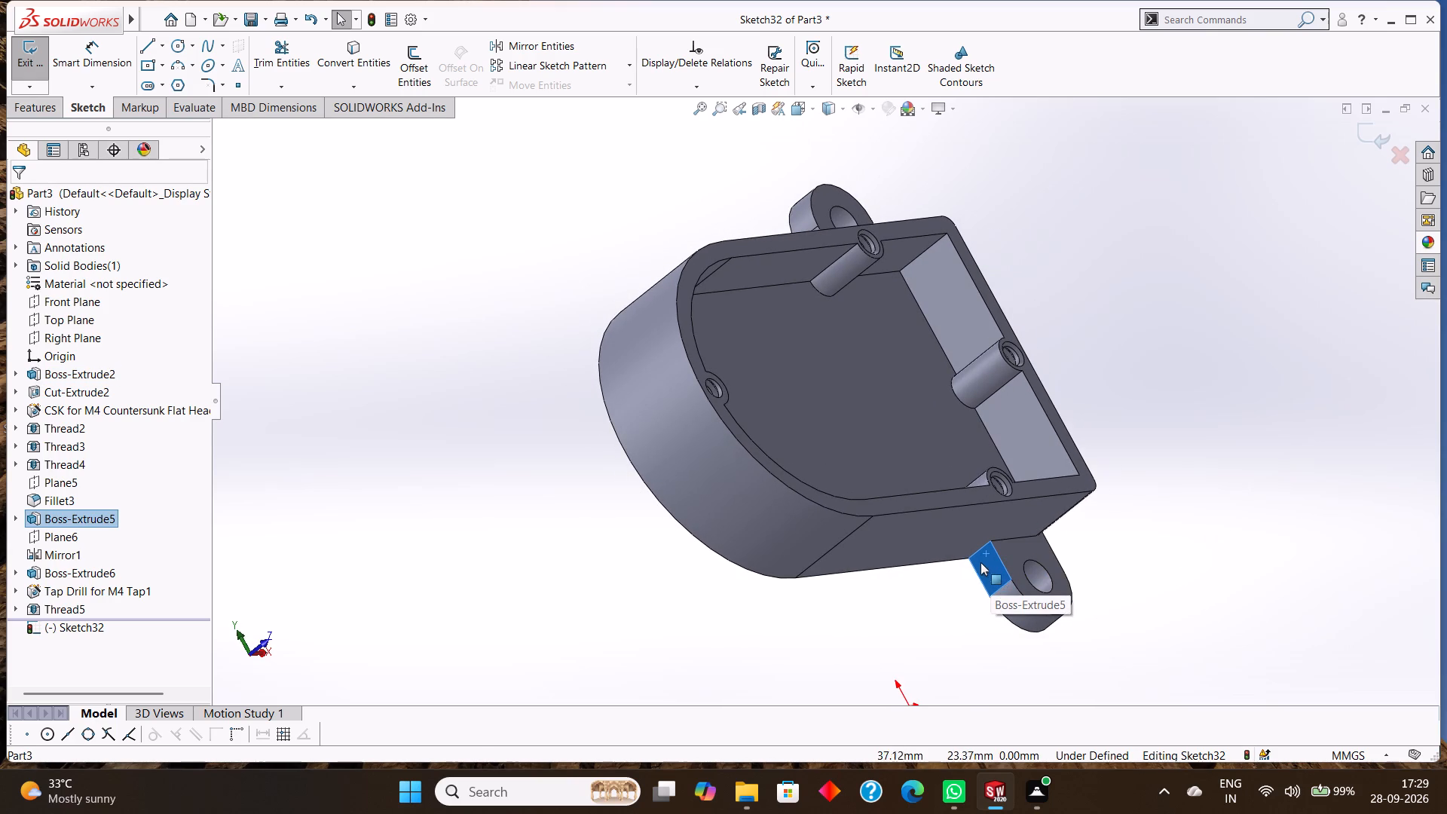
{"action": "left_click", "coordinate": [1154, 485]}
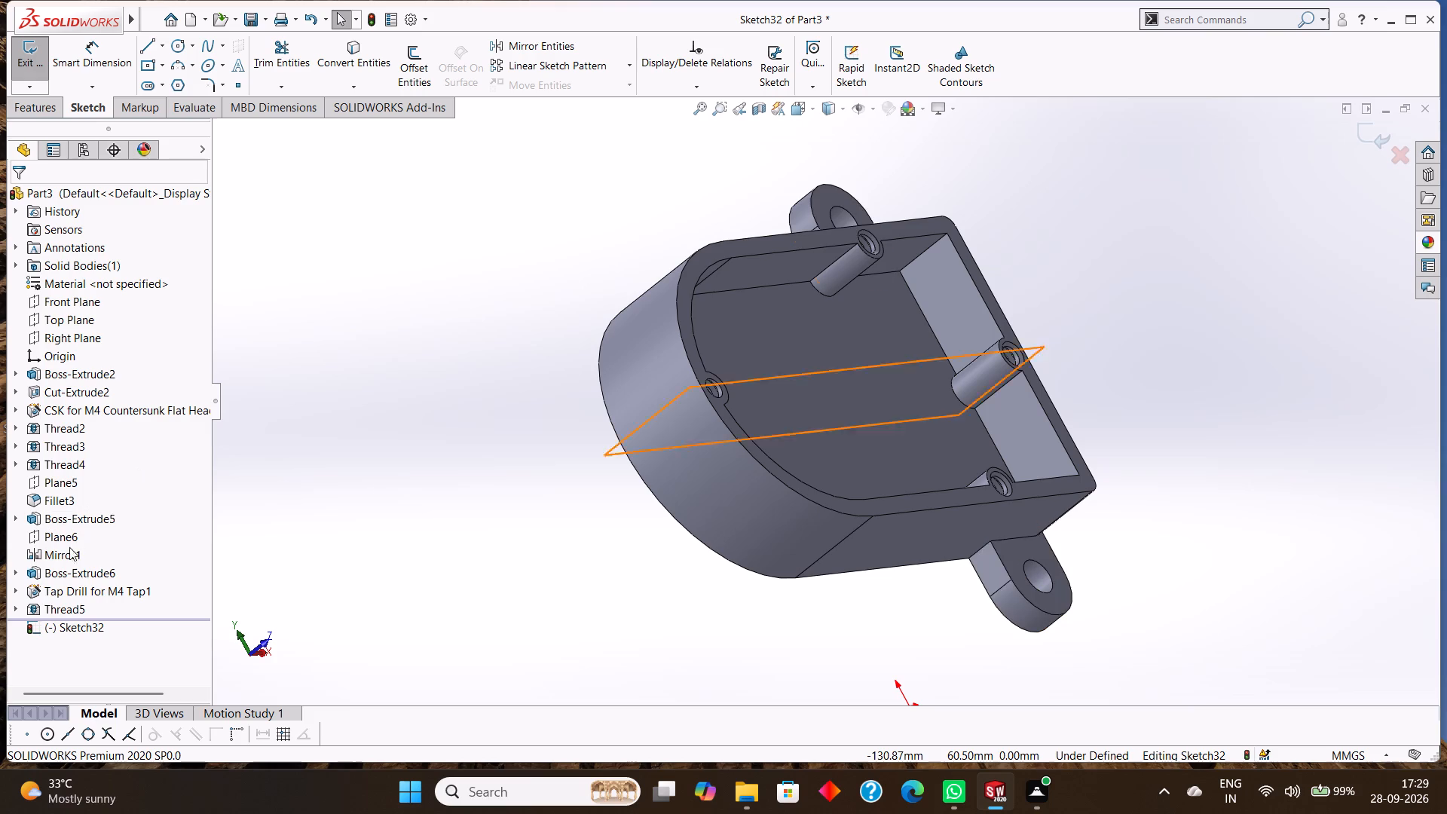
Show Plane5 so the reference plane stays displayed around the housing.
{"action": "left_click", "coordinate": [63, 486]}
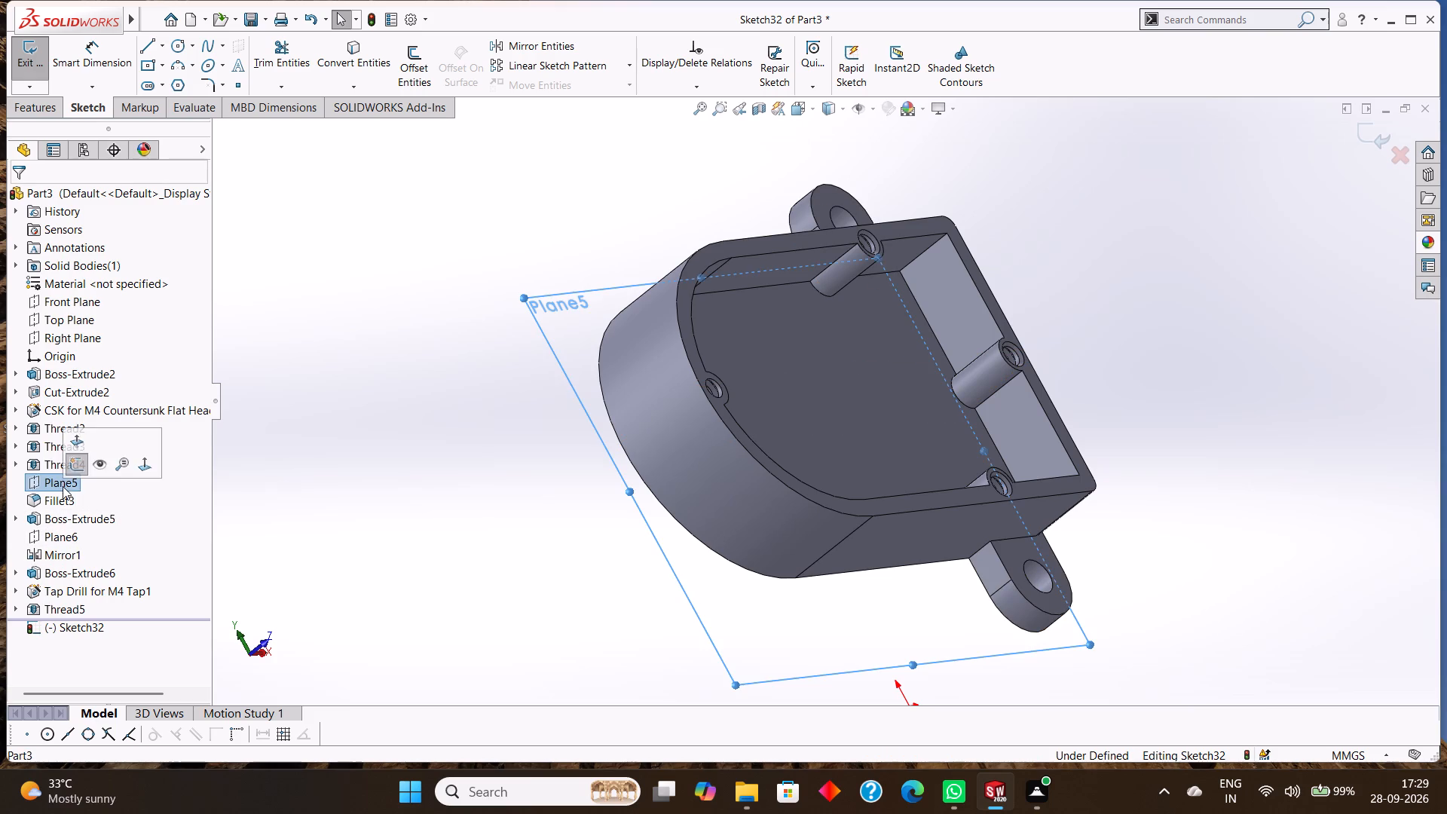
{"action": "middle_click_drag", "start_coordinate": [1223, 473], "coordinate": [1188, 421]}
{"action": "scroll", "coordinate": [1179, 284], "scroll_direction": "up", "scroll_amount": 1}
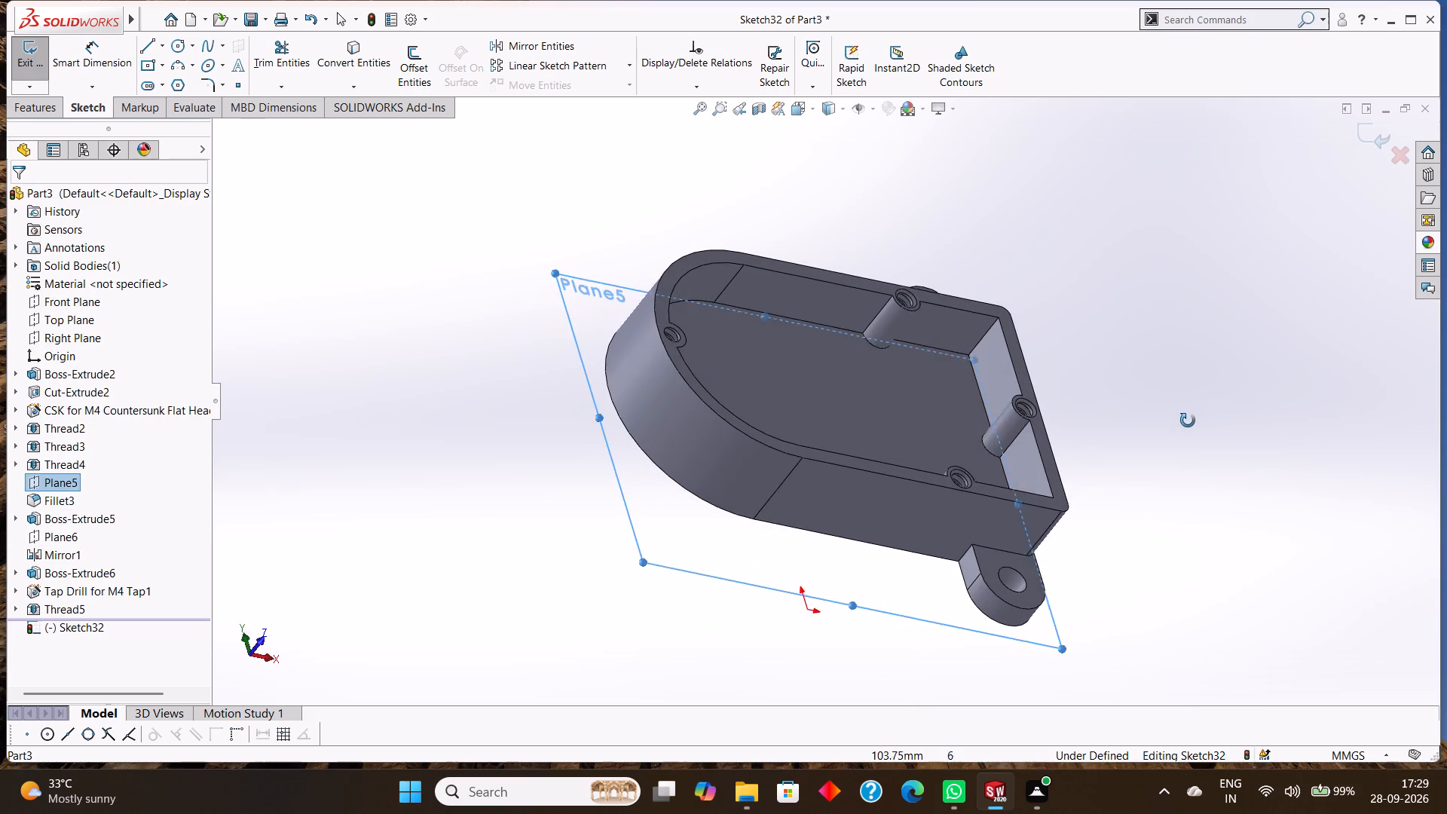
{"action": "middle_click_drag", "start_coordinate": [1188, 421], "coordinate": [1185, 421]}
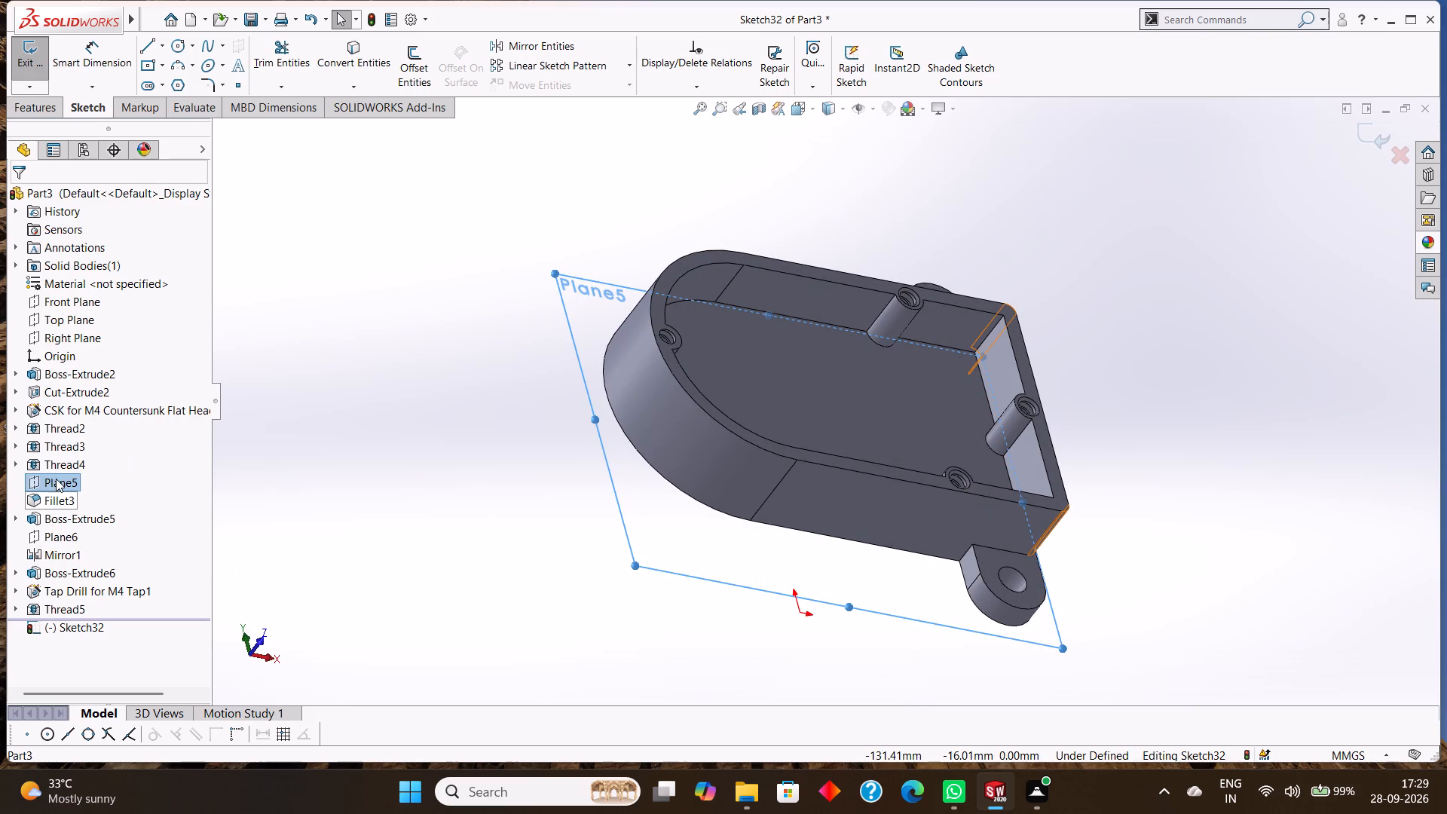
{"action": "right_click", "coordinate": [56, 479]}
{"action": "left_click", "coordinate": [89, 461]}
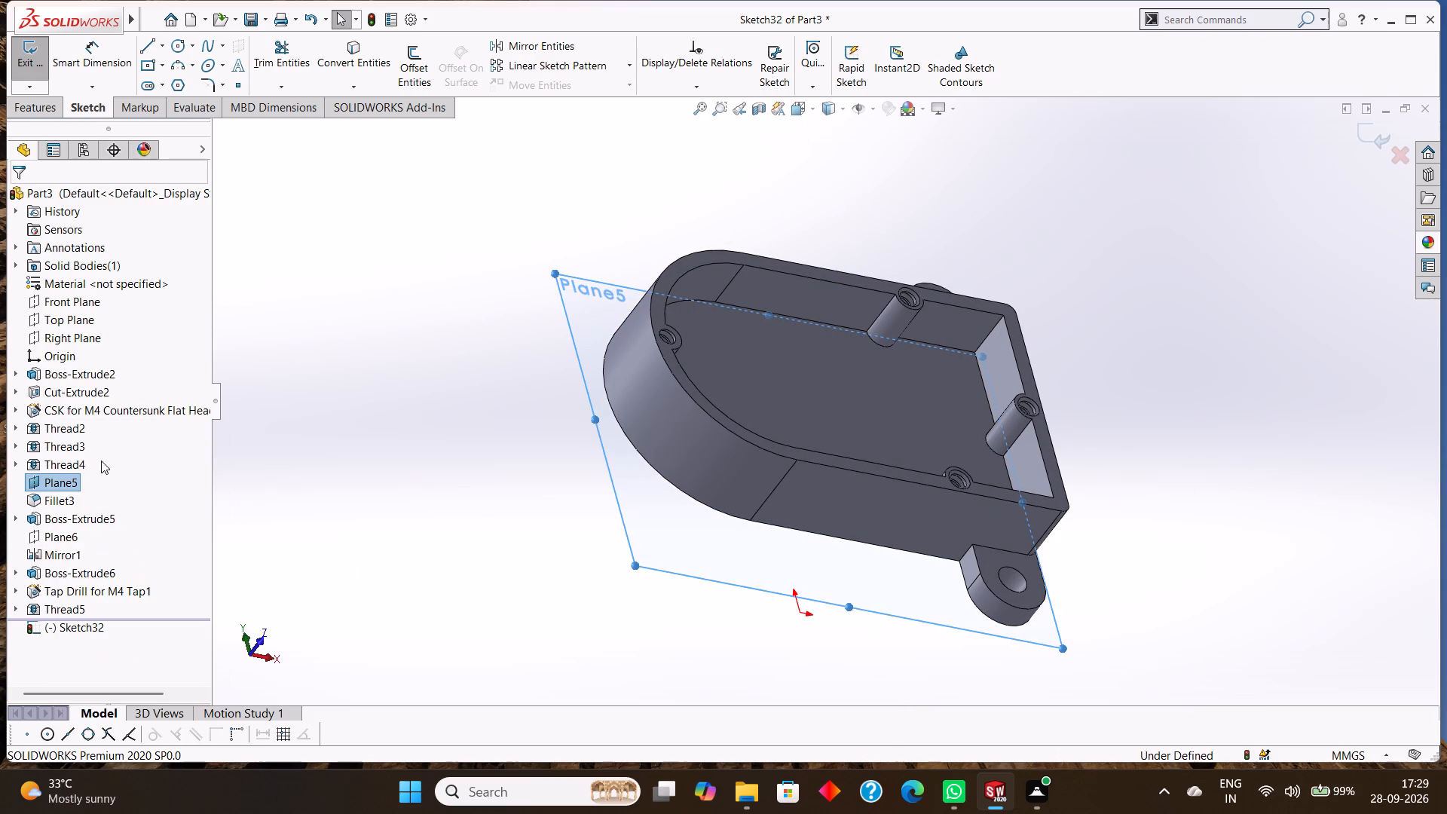
{"action": "left_click", "coordinate": [802, 565]}
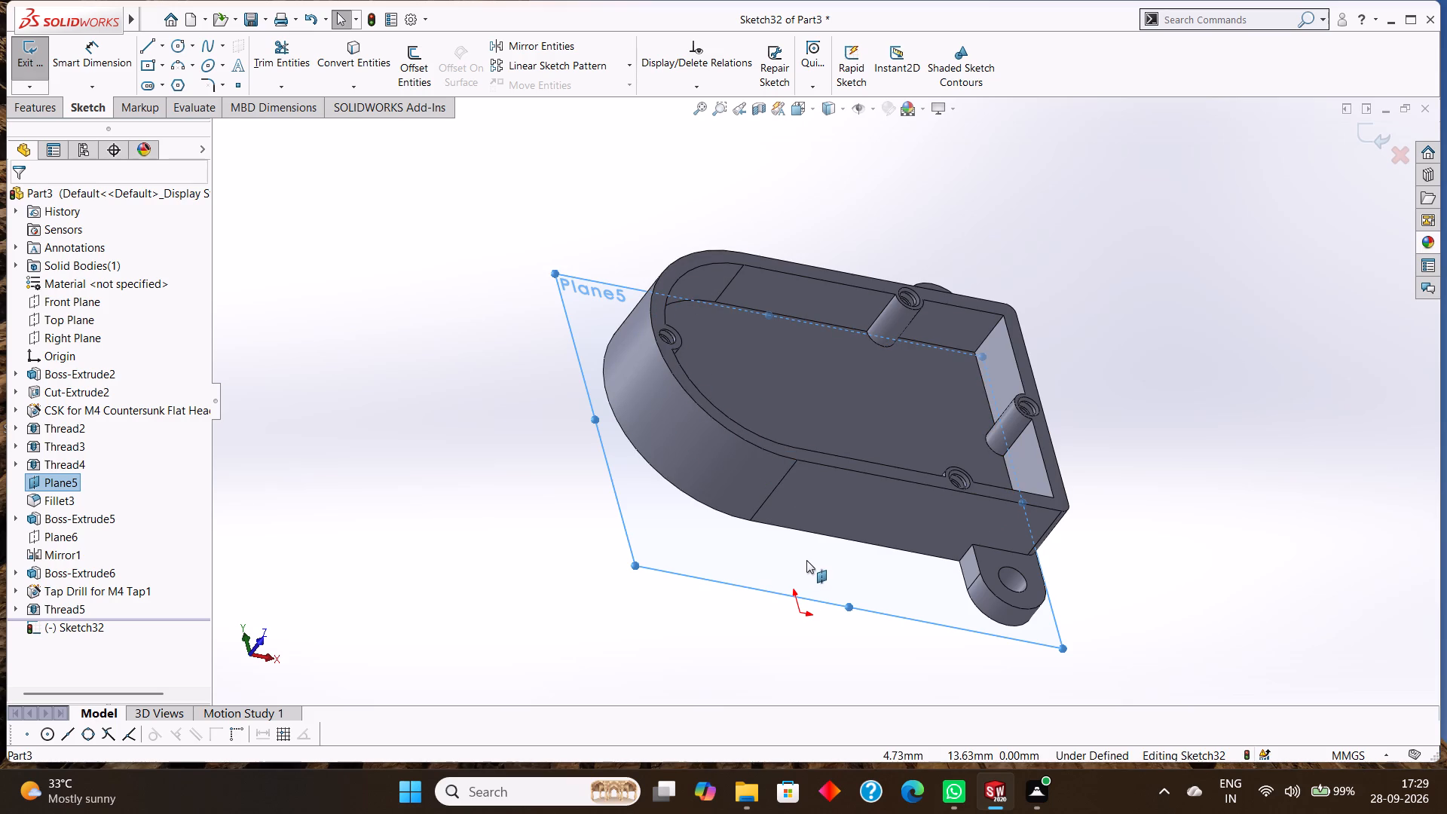
{"action": "right_click", "coordinate": [806, 560]}
{"action": "left_click", "coordinate": [751, 562]}
In the front view, sketch a circle of 8 mm radius just outside the housing's lower long edge, beside the lower lug.
{"action": "key", "text": "ctrl+8"}
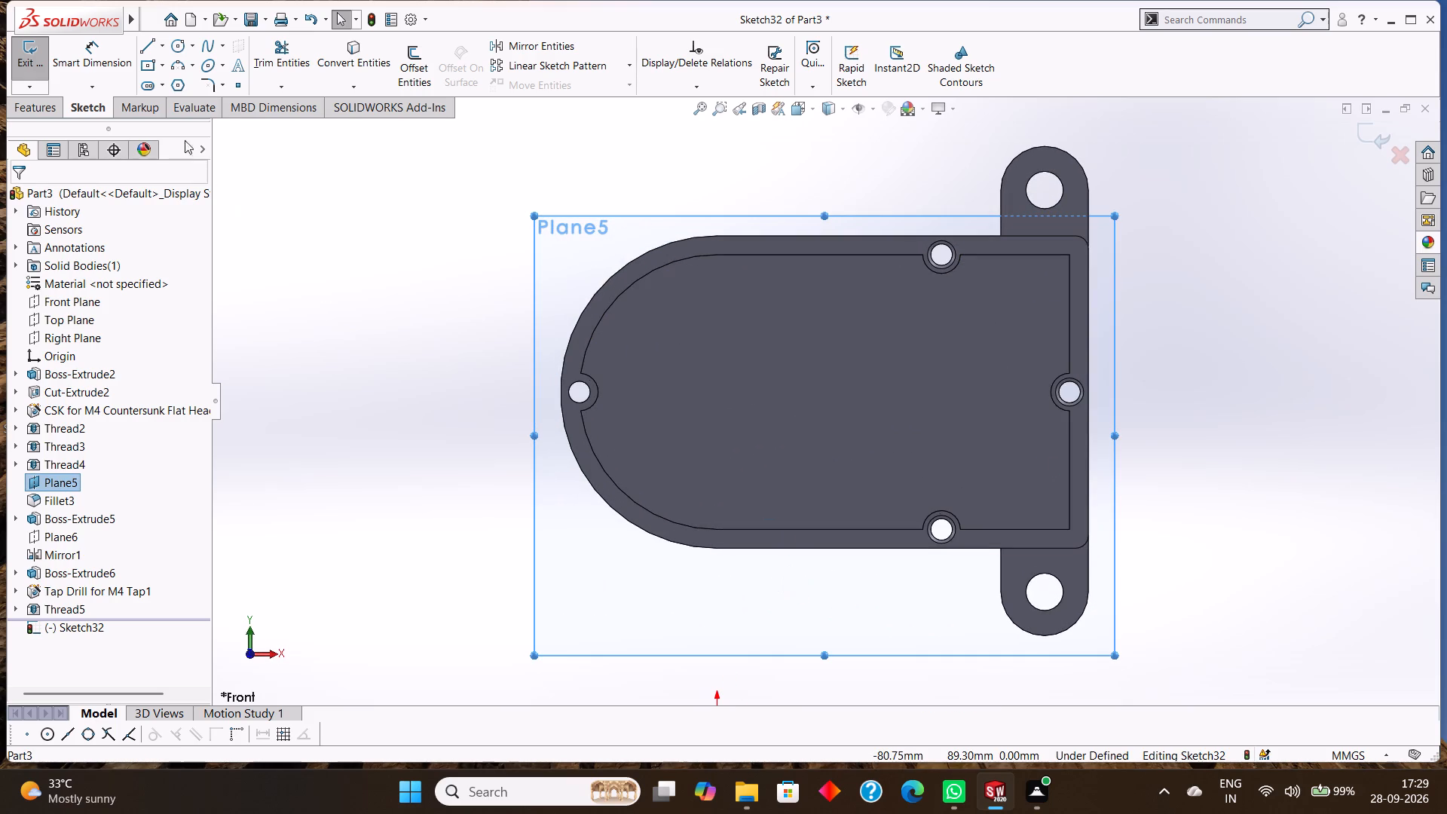
{"action": "left_click", "coordinate": [178, 40]}
{"action": "left_click", "coordinate": [888, 601]}
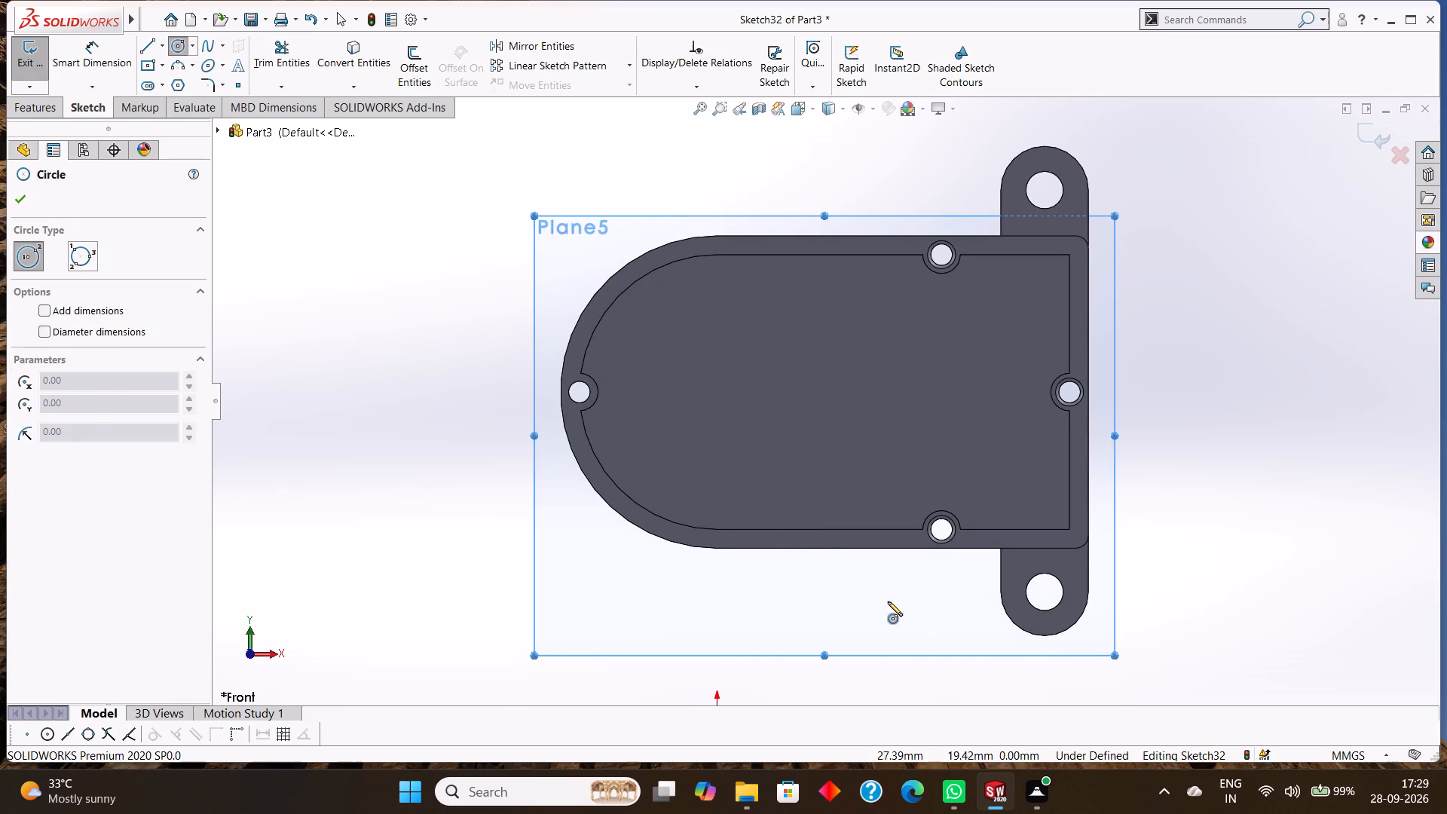
{"action": "key", "text": "8"}
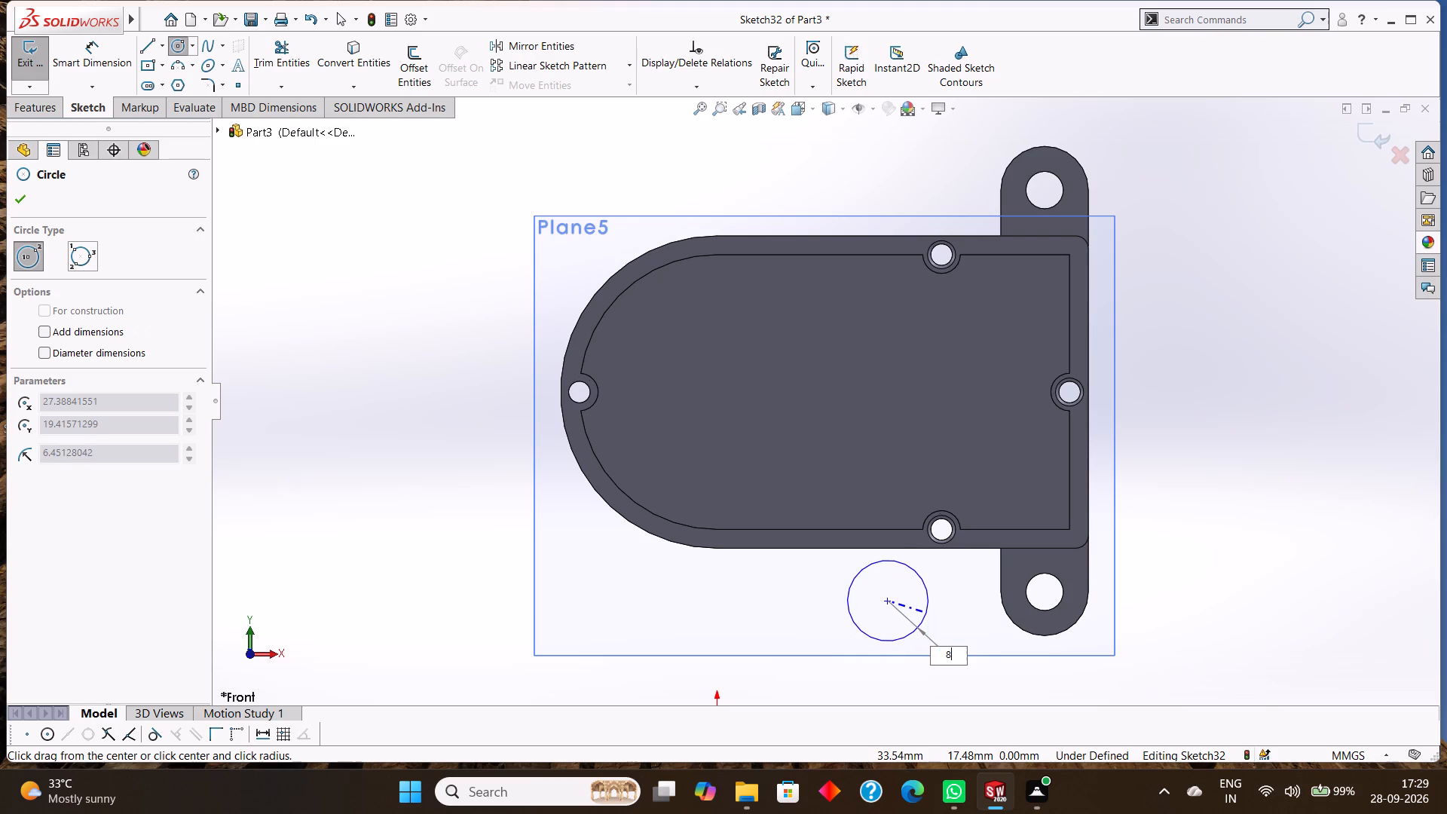
{"action": "key", "text": "Return"}
{"action": "left_click", "coordinate": [16, 208]}
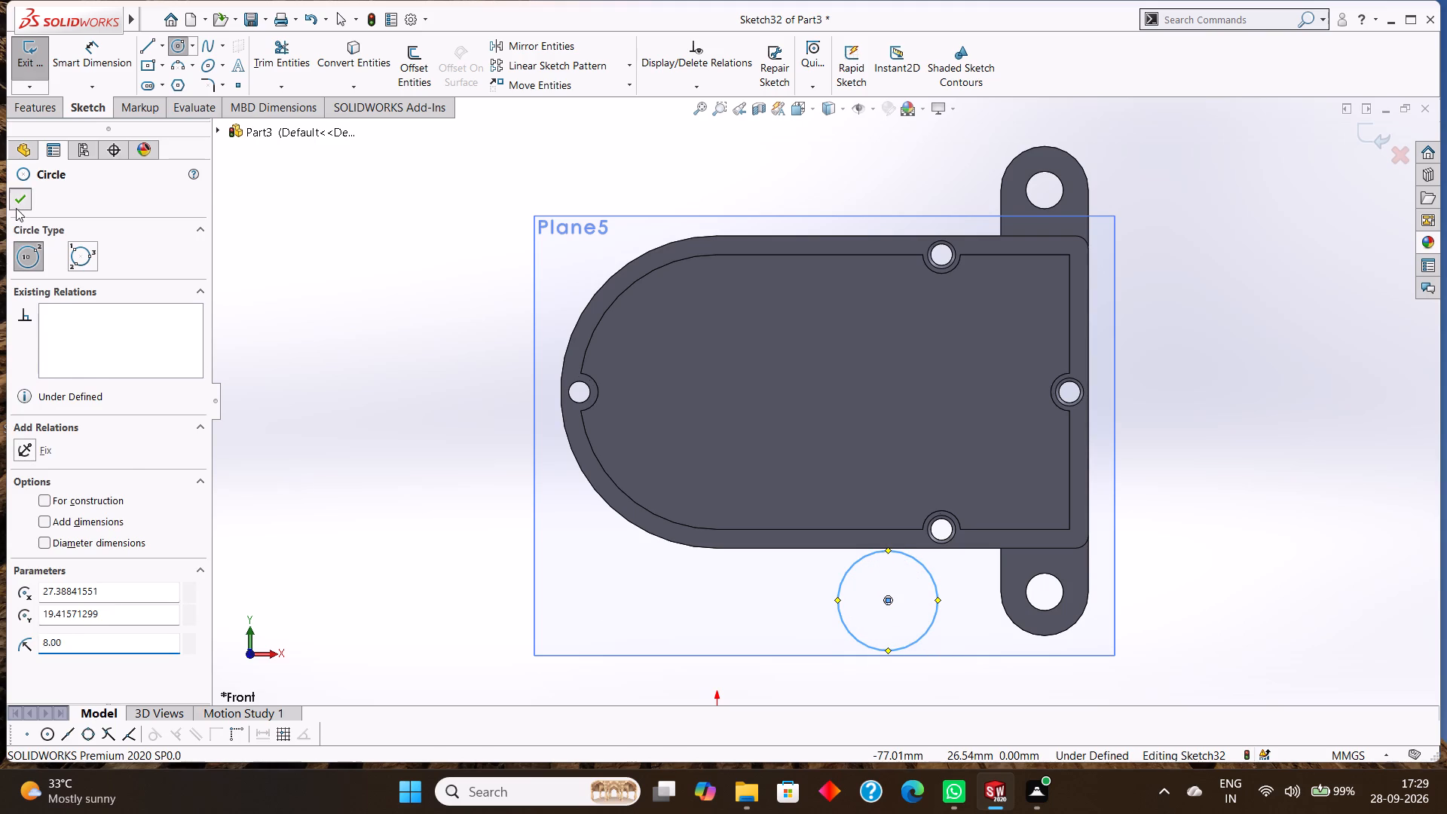
Add a 16 mm diameter dimension to the sketched circle.
{"action": "left_click", "coordinate": [76, 55]}
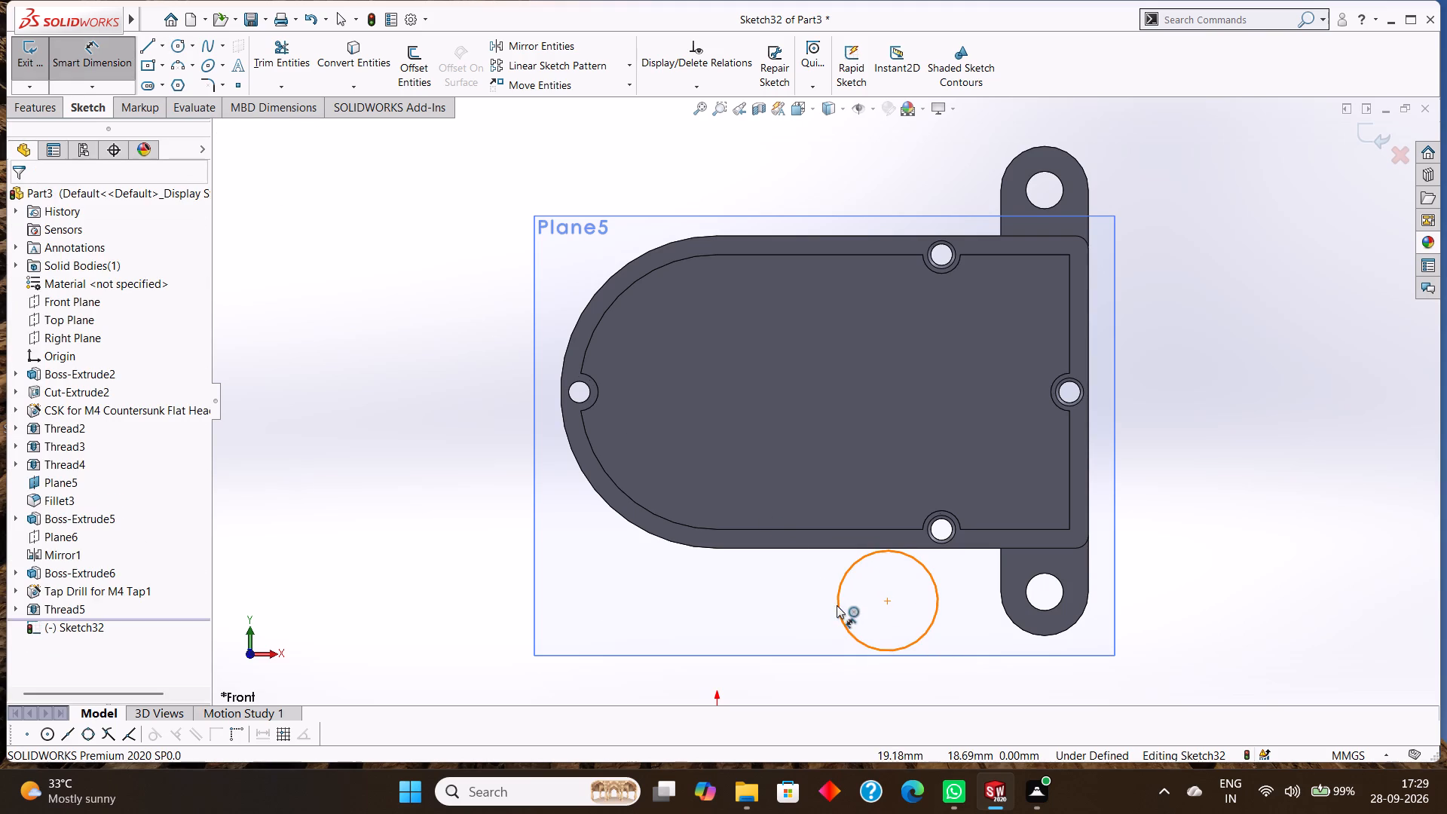
{"action": "left_click", "coordinate": [837, 605]}
{"action": "left_click", "coordinate": [804, 640]}
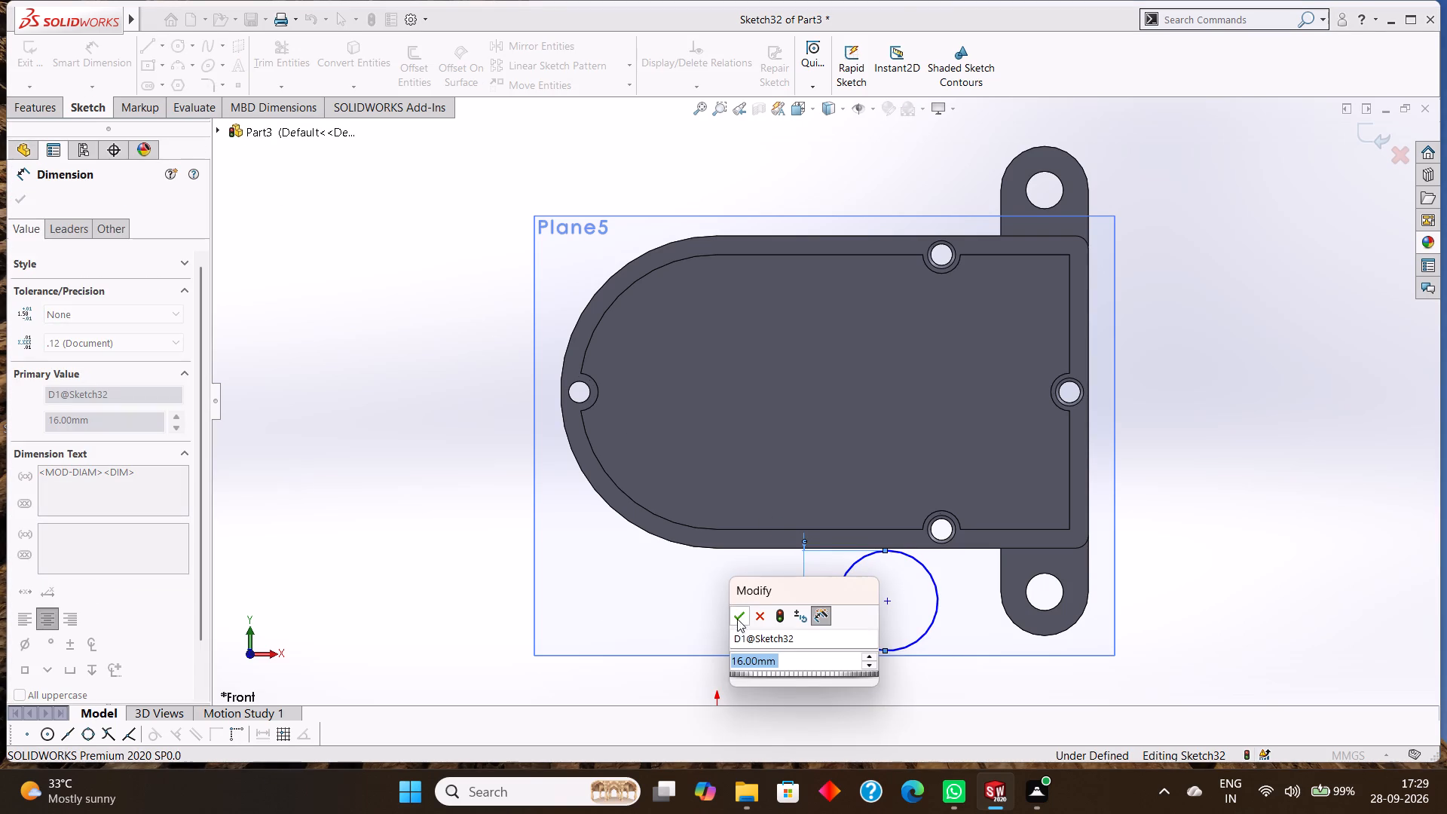
{"action": "left_click", "coordinate": [737, 619]}
{"action": "left_click", "coordinate": [26, 199]}
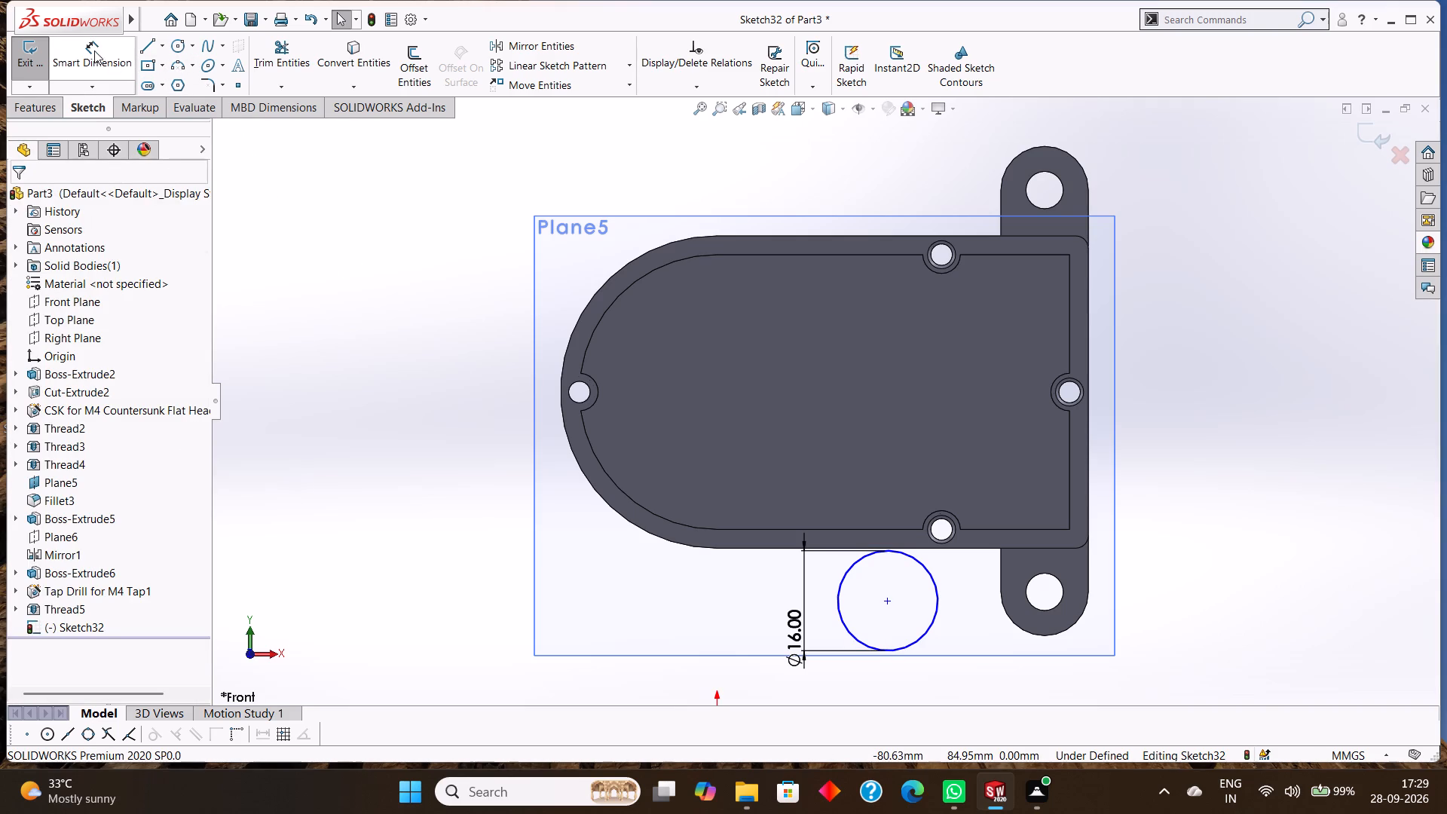
Make the circle tangent to the lower lug's straight side edge and to the housing's lower long outer edge.
{"action": "left_click", "coordinate": [916, 561]}
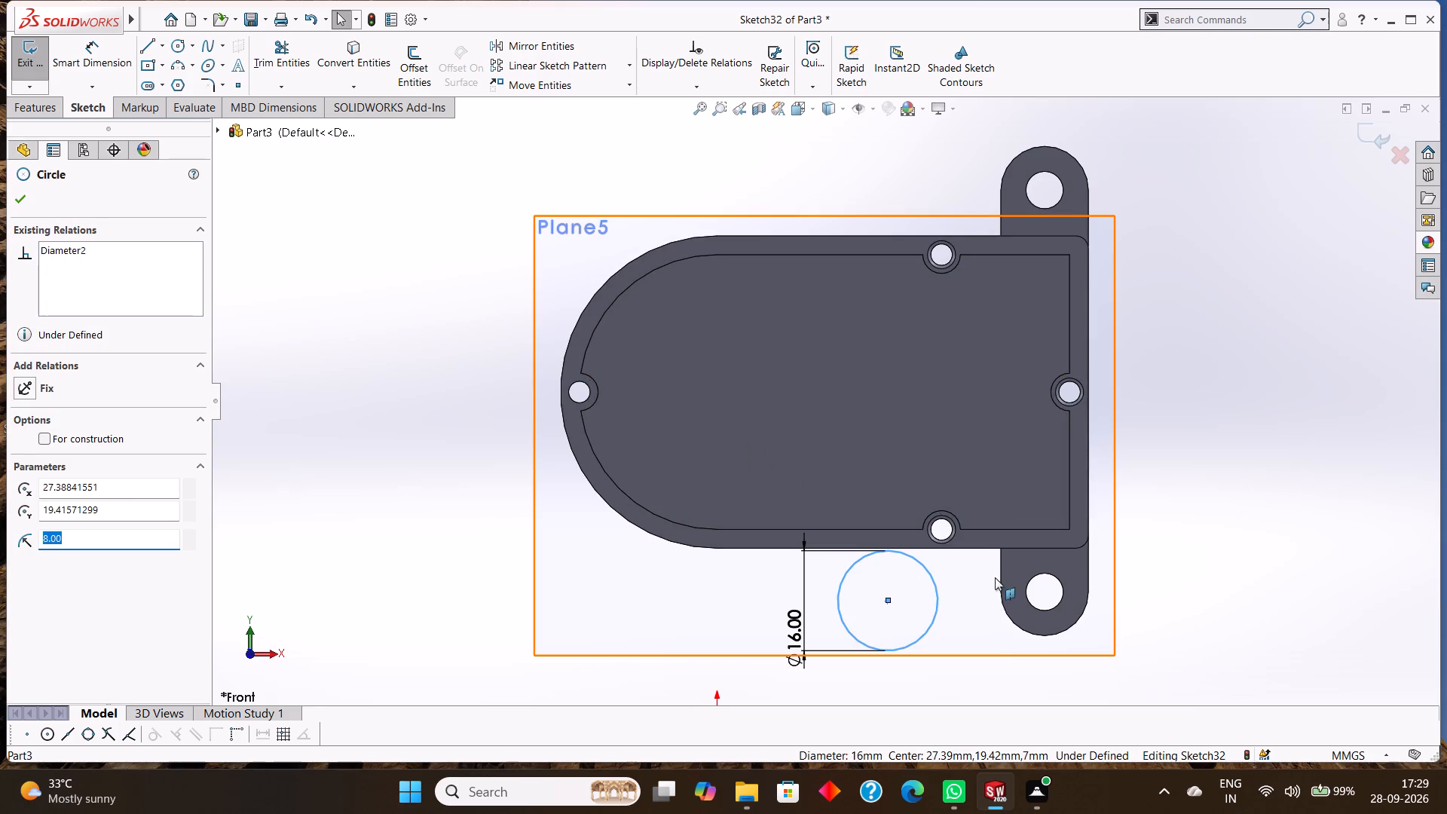
{"action": "left_click", "coordinate": [1001, 574], "text": "ctrl"}
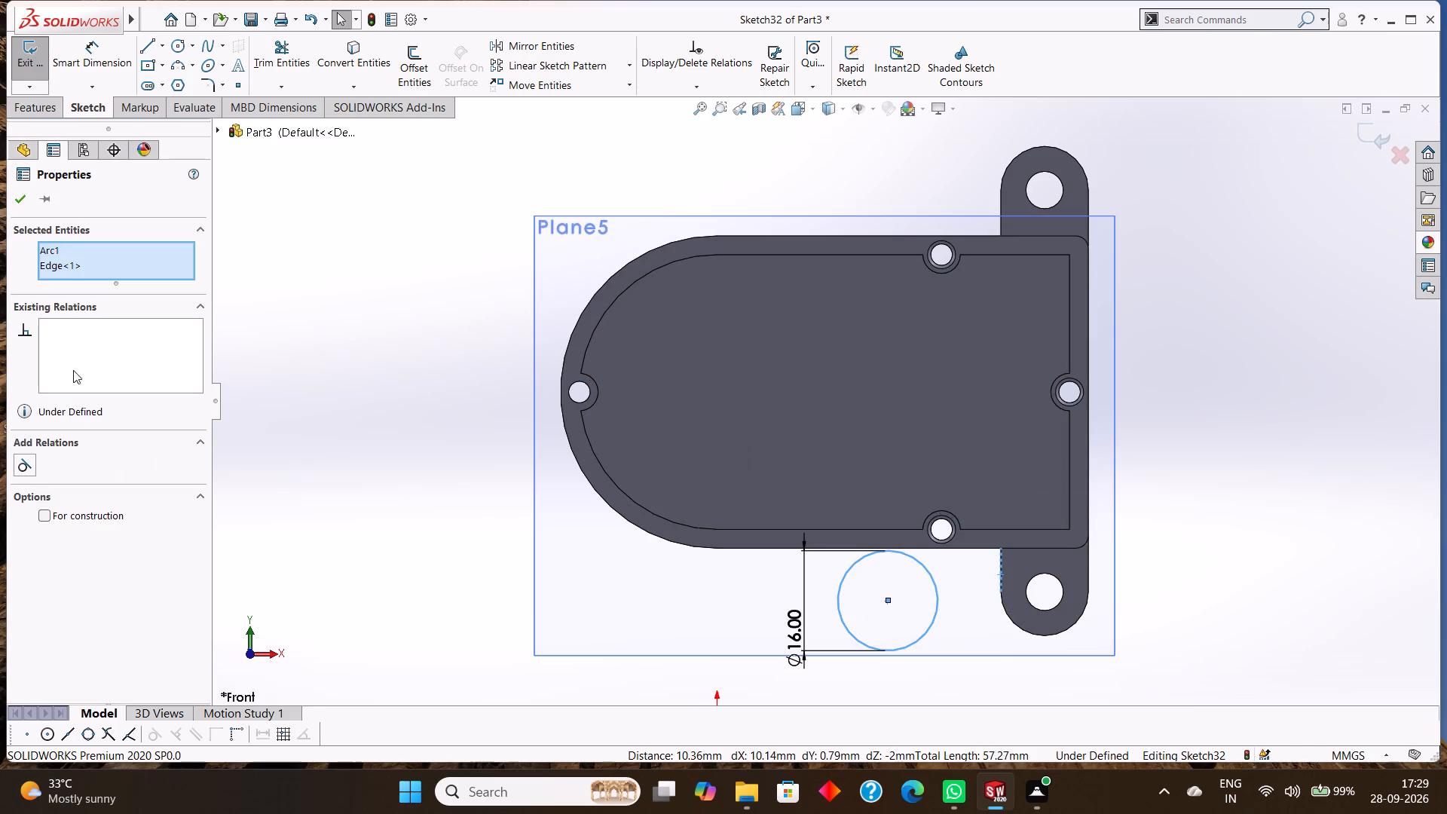
{"action": "left_click", "coordinate": [54, 461]}
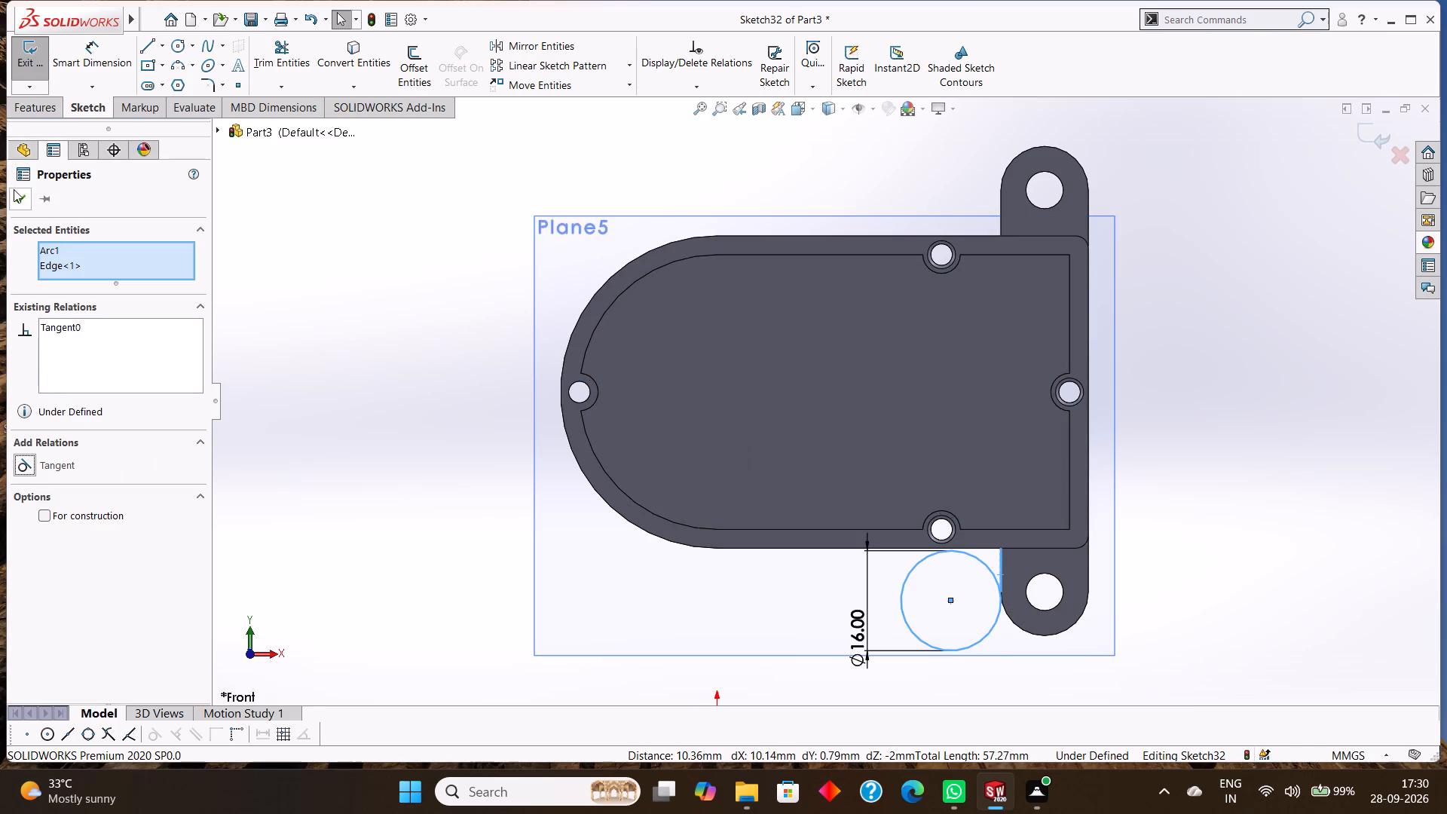
{"action": "left_click", "coordinate": [23, 195]}
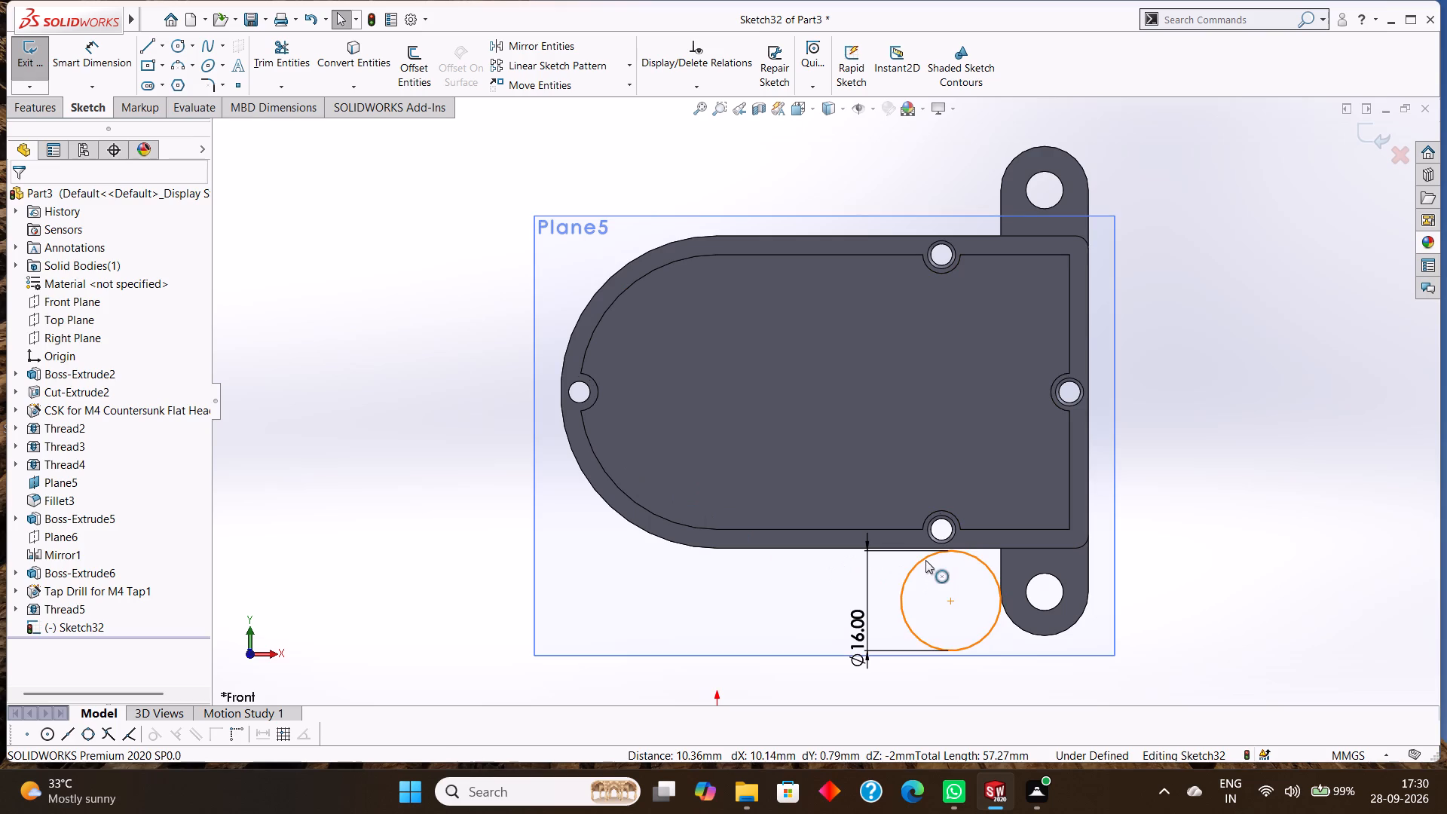
{"action": "left_click", "coordinate": [925, 560]}
{"action": "left_click", "coordinate": [971, 549], "text": "ctrl"}
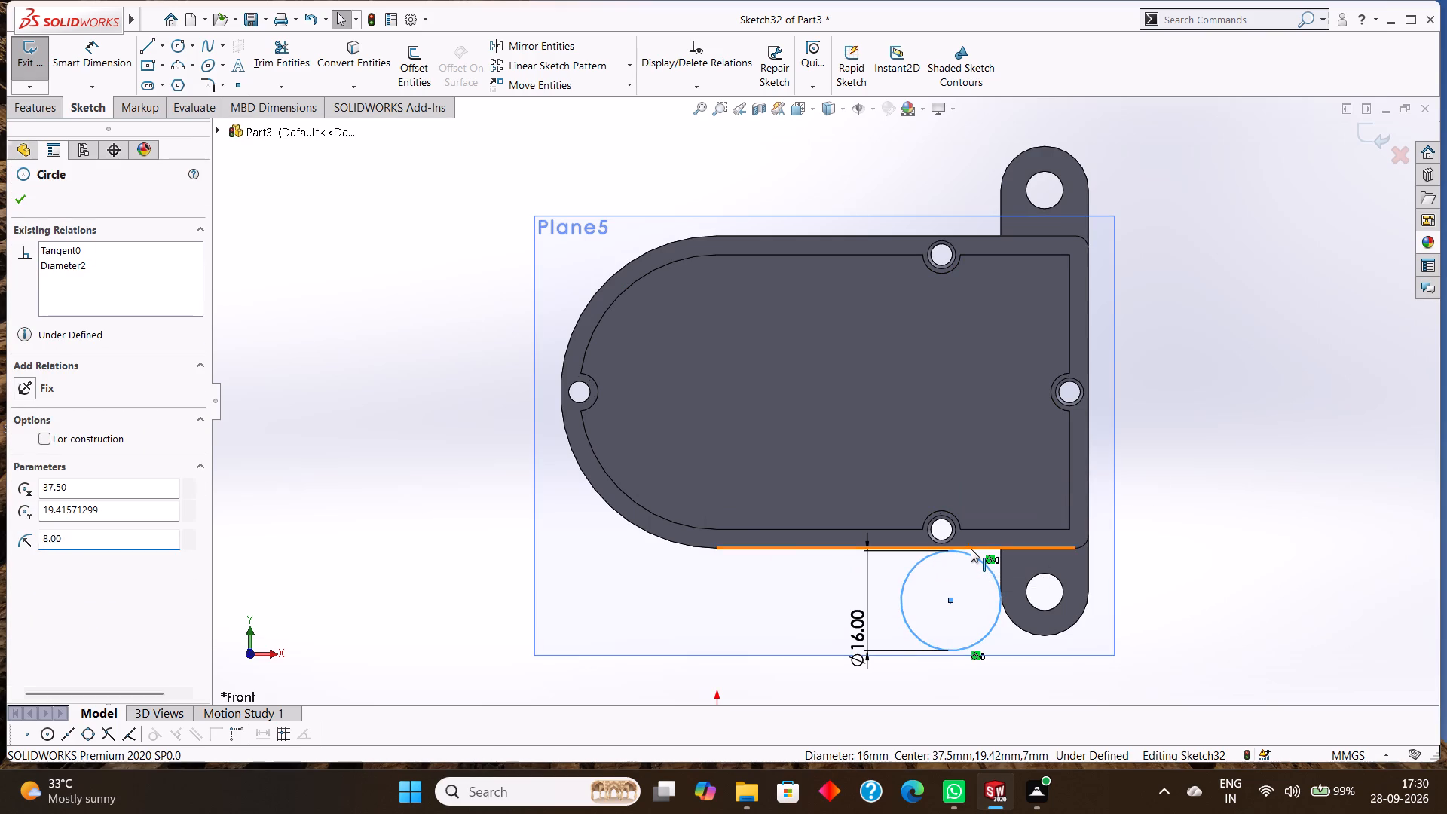
{"action": "left_click", "coordinate": [63, 463]}
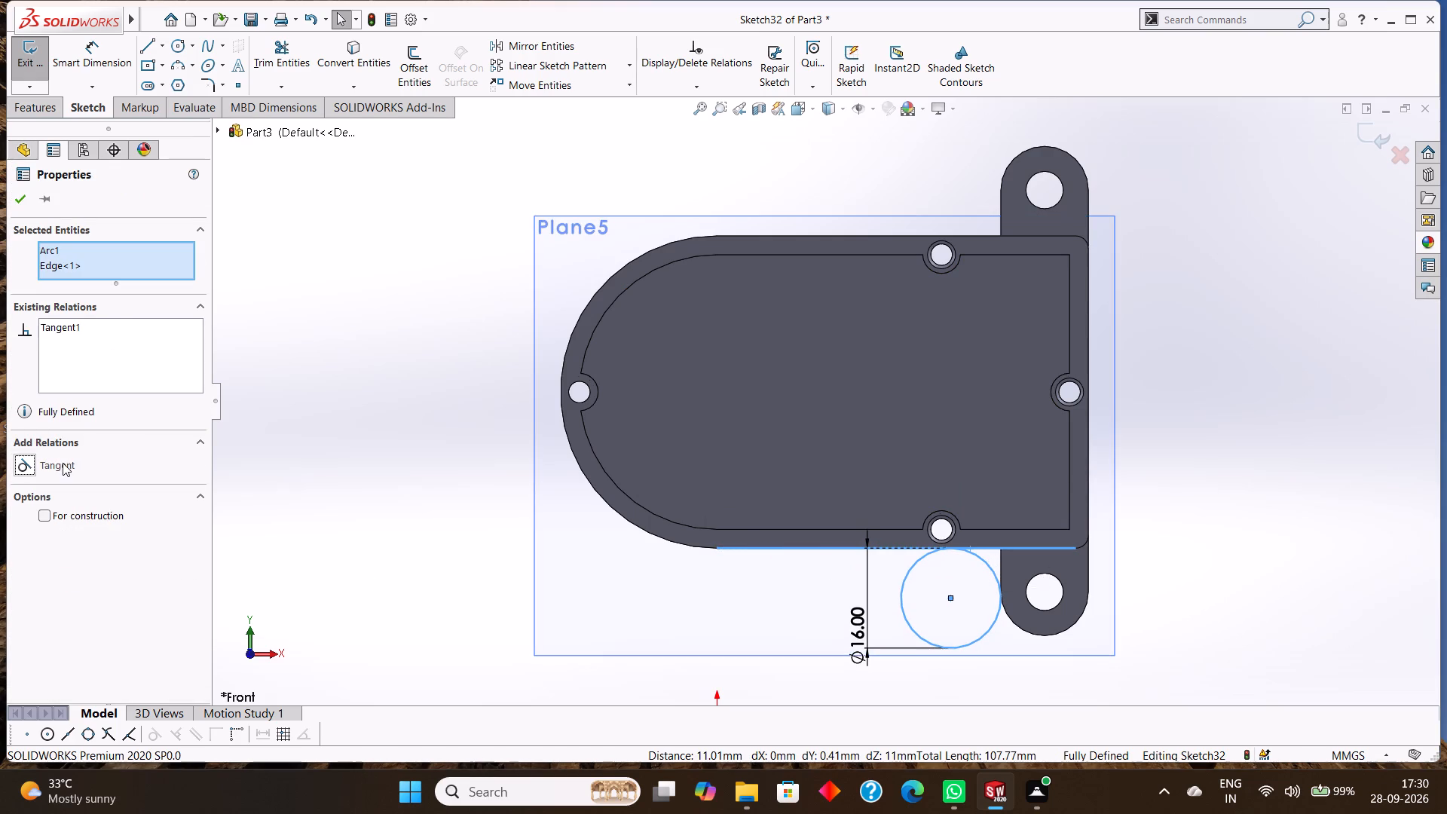
{"action": "left_click", "coordinate": [22, 195]}
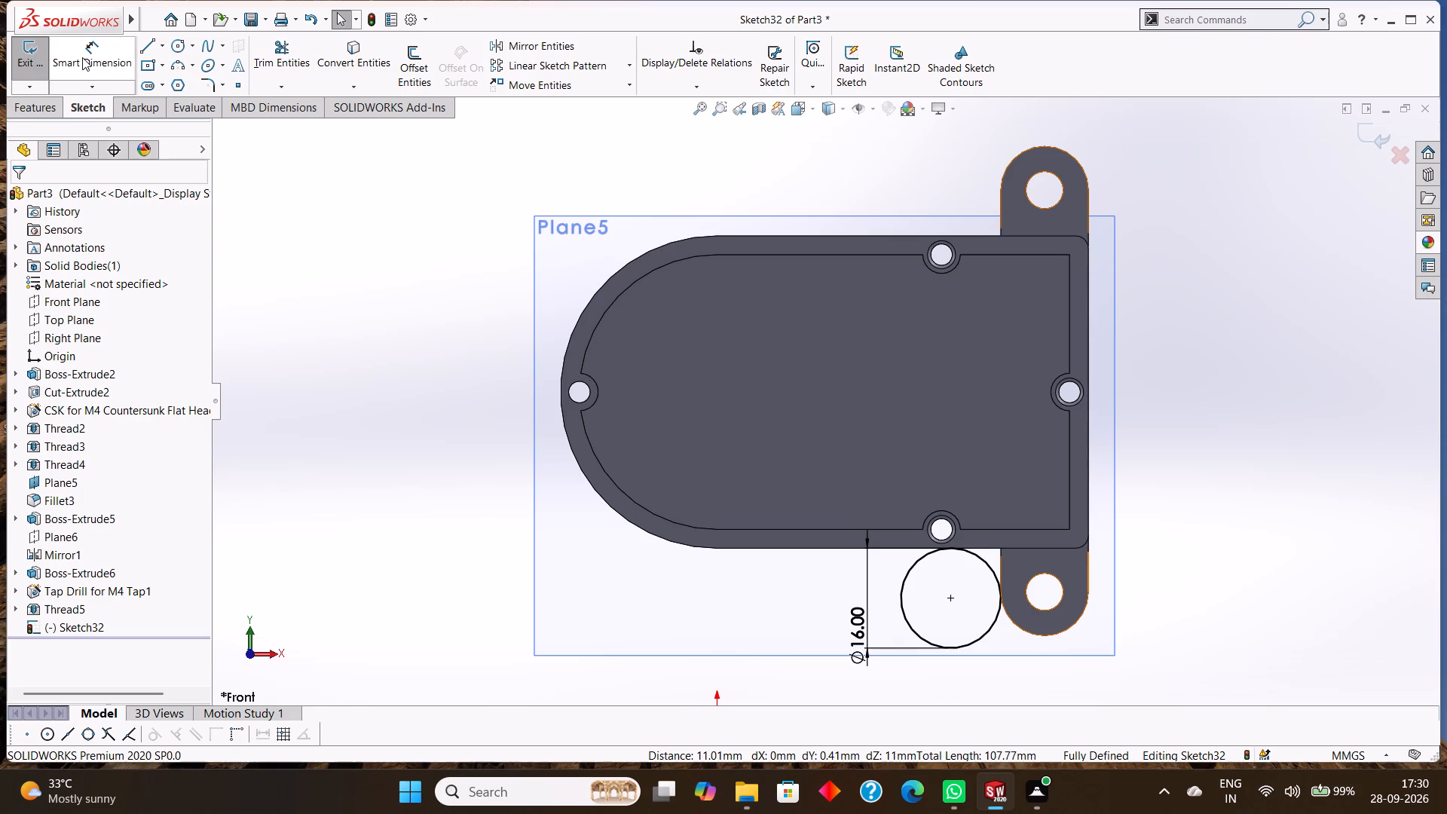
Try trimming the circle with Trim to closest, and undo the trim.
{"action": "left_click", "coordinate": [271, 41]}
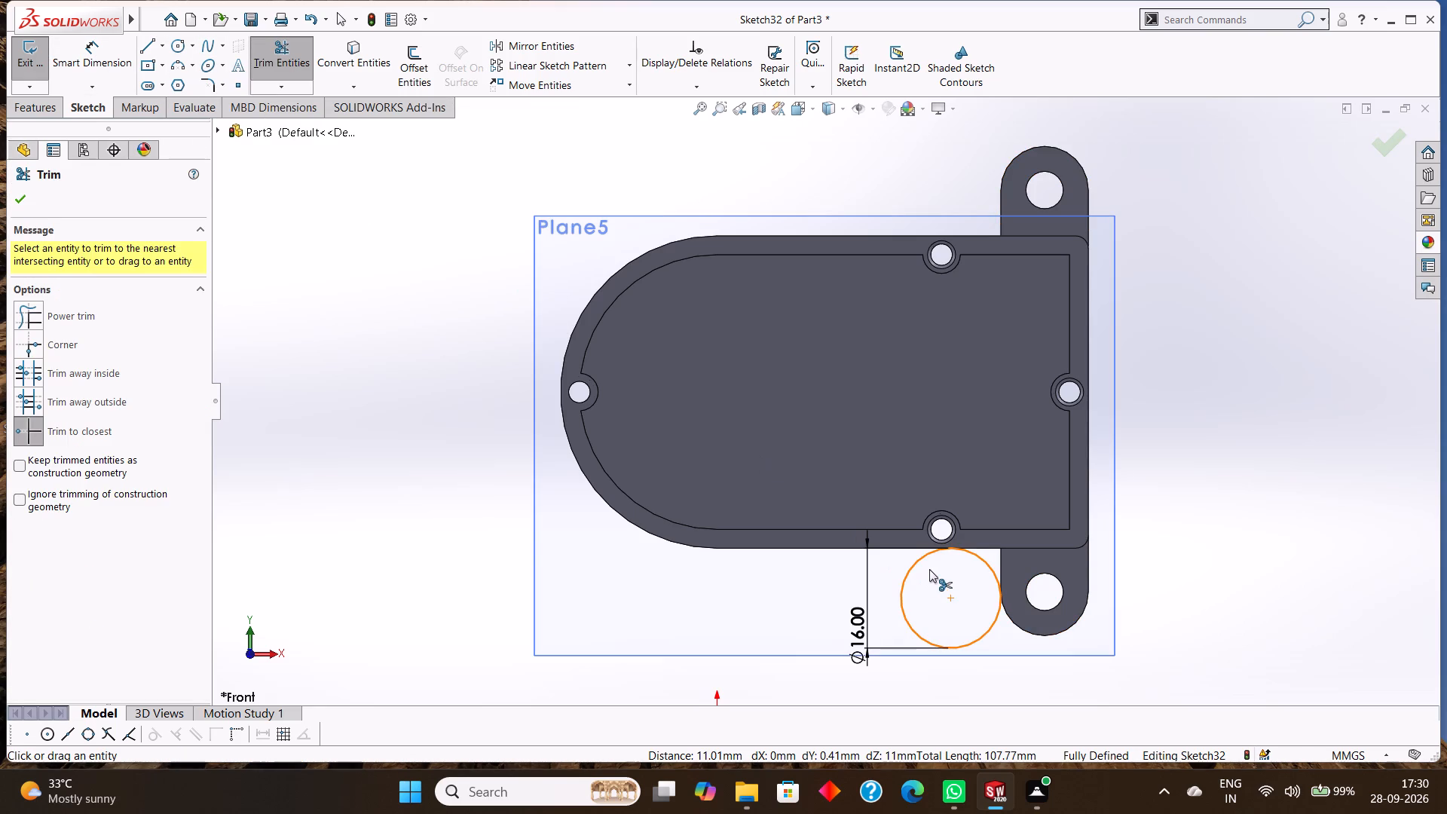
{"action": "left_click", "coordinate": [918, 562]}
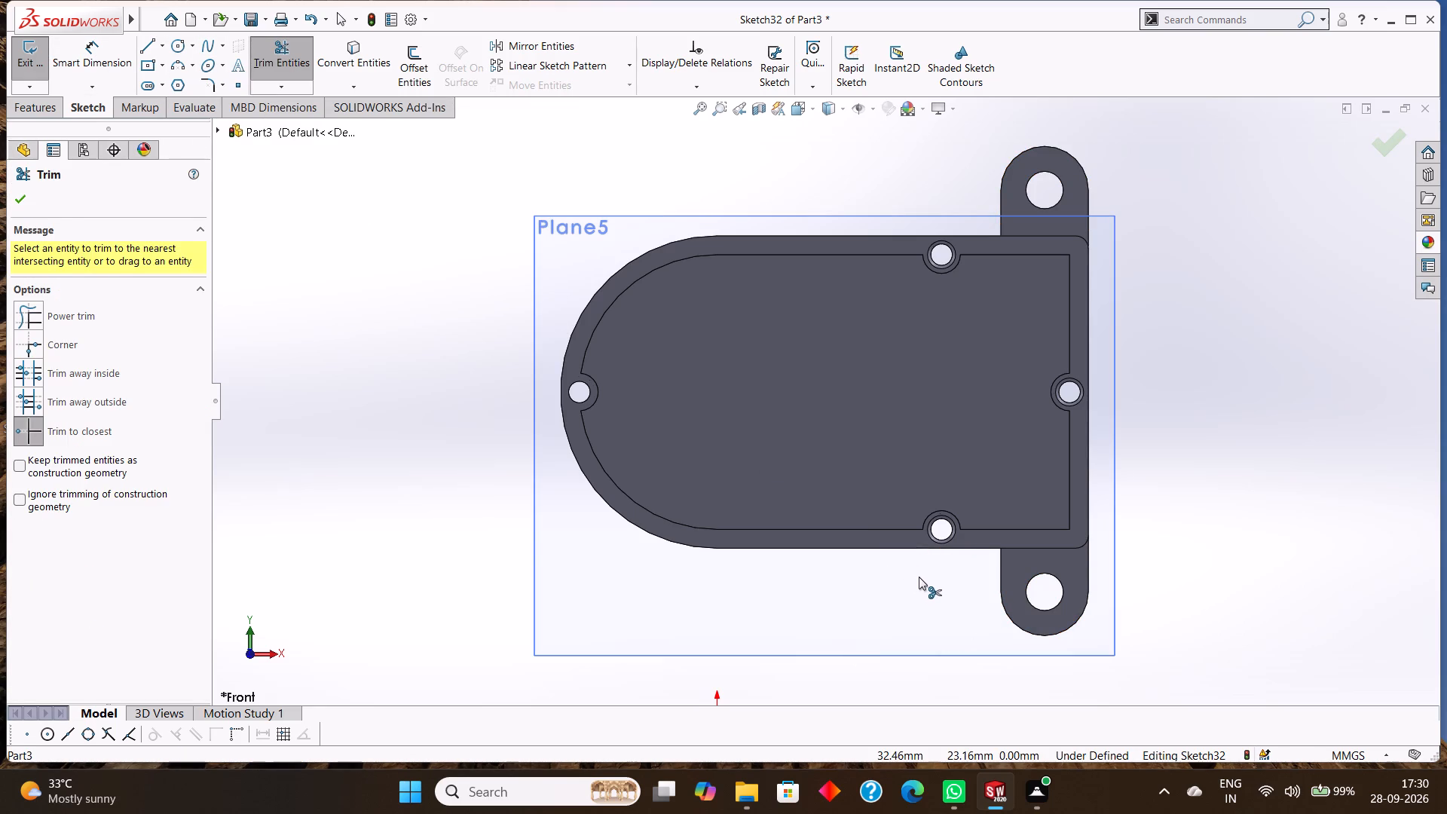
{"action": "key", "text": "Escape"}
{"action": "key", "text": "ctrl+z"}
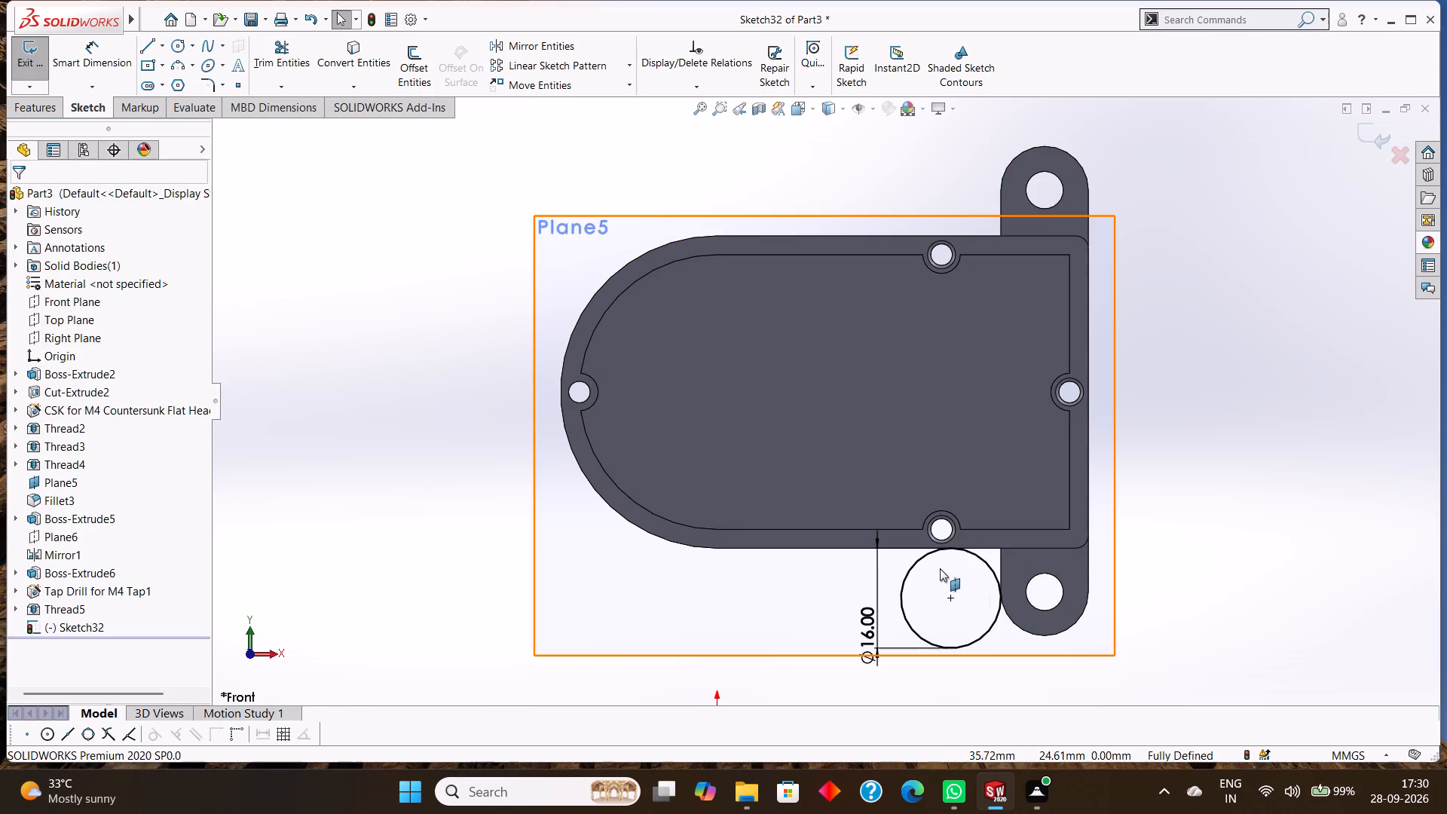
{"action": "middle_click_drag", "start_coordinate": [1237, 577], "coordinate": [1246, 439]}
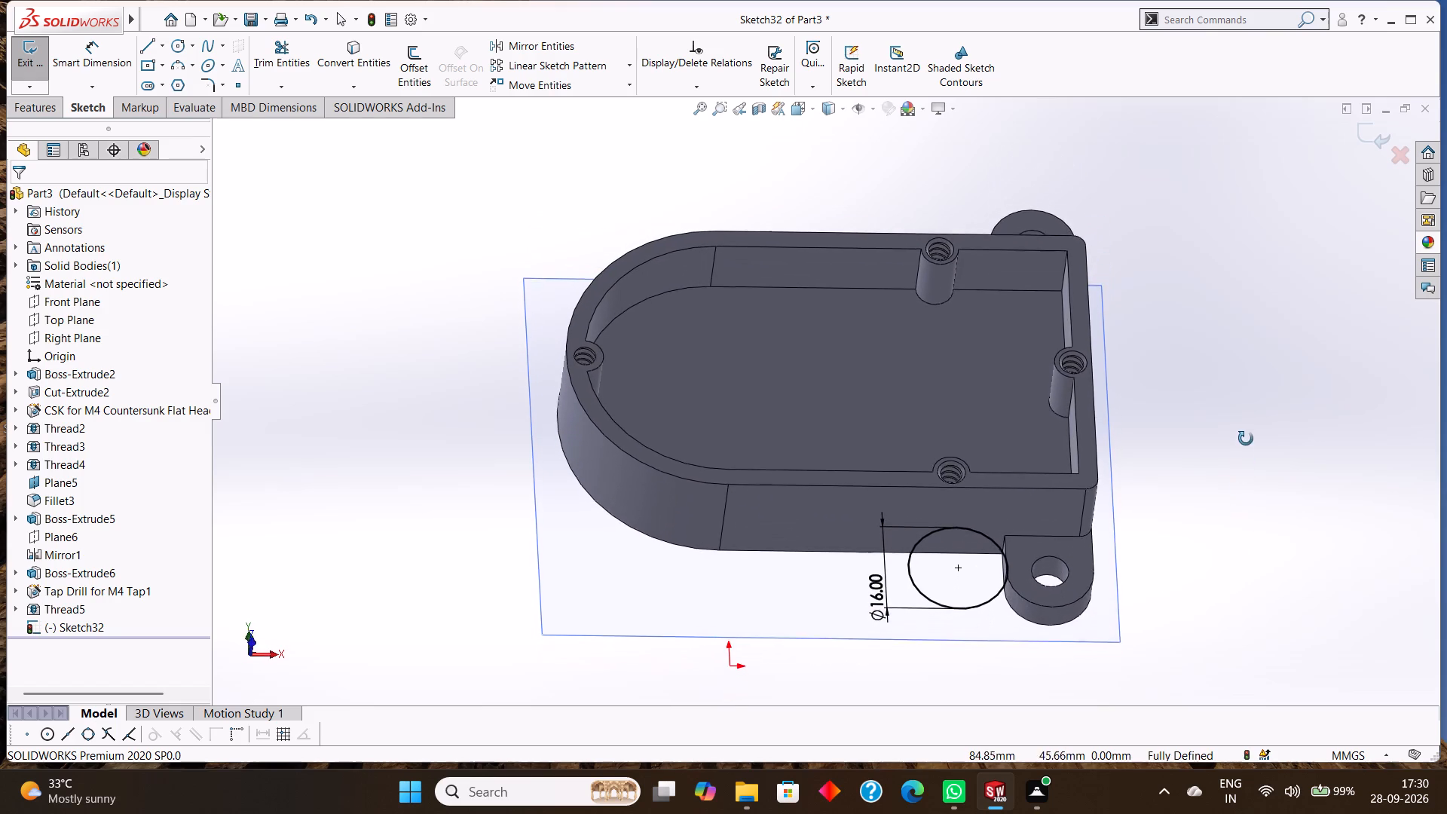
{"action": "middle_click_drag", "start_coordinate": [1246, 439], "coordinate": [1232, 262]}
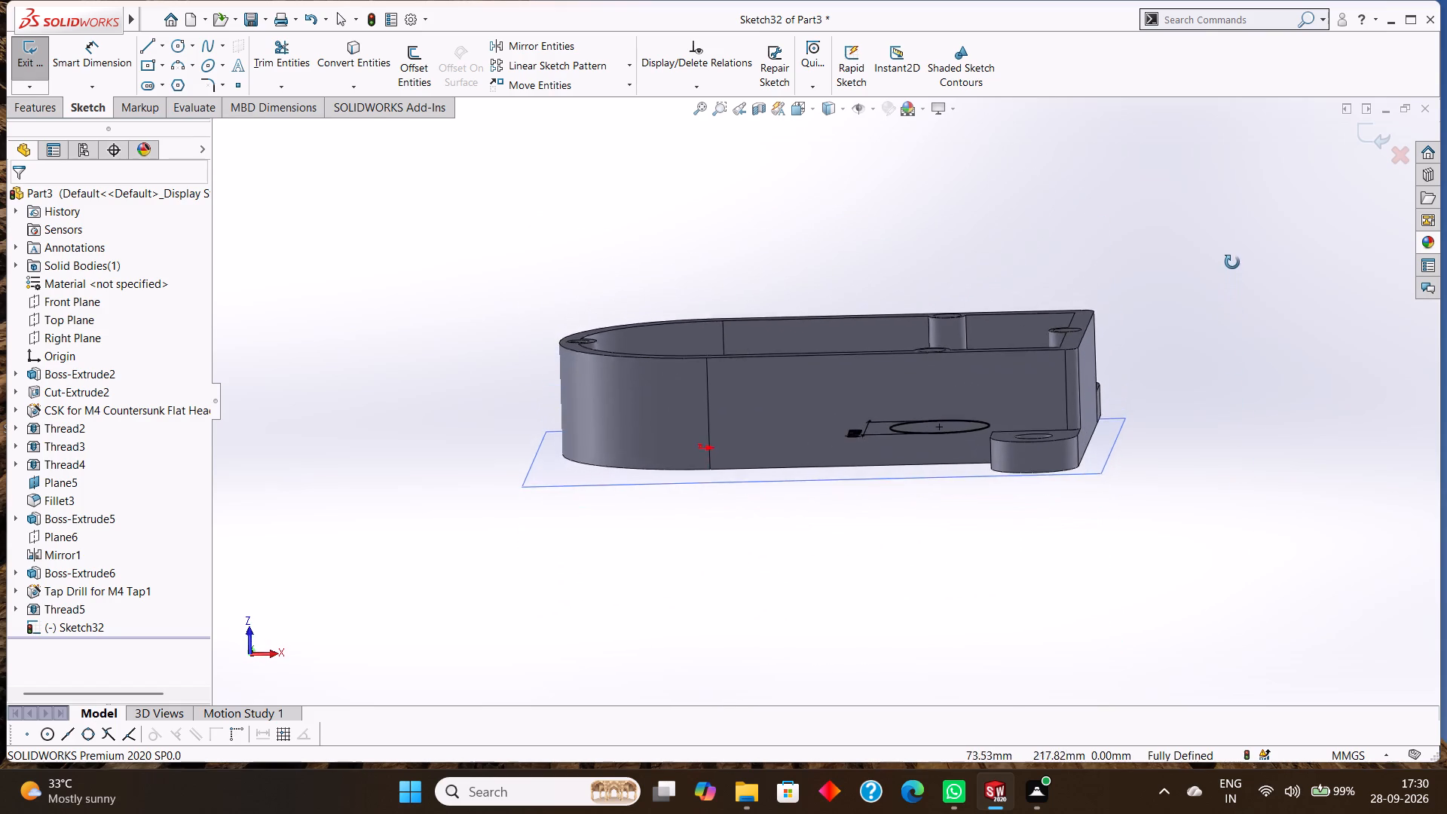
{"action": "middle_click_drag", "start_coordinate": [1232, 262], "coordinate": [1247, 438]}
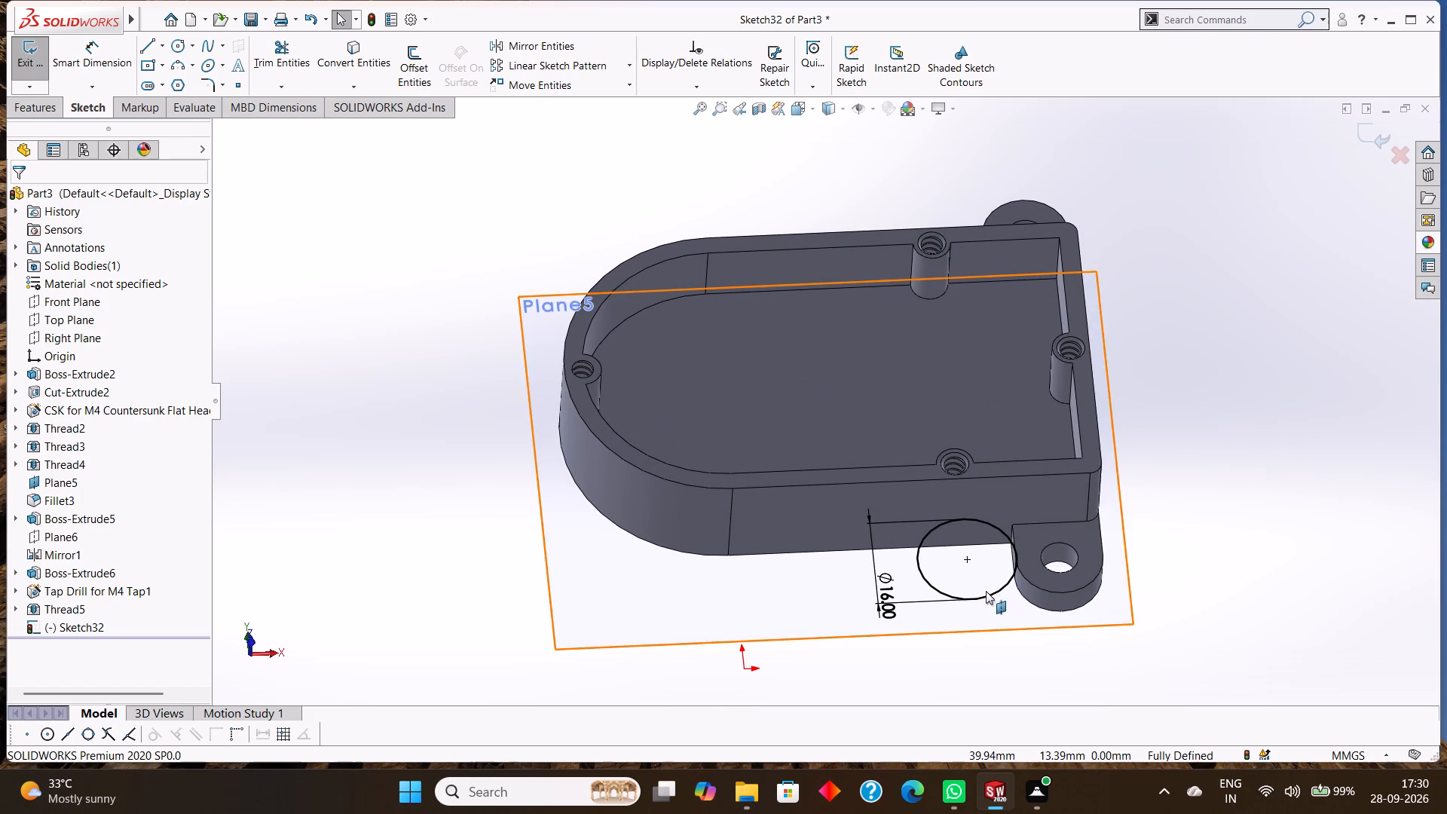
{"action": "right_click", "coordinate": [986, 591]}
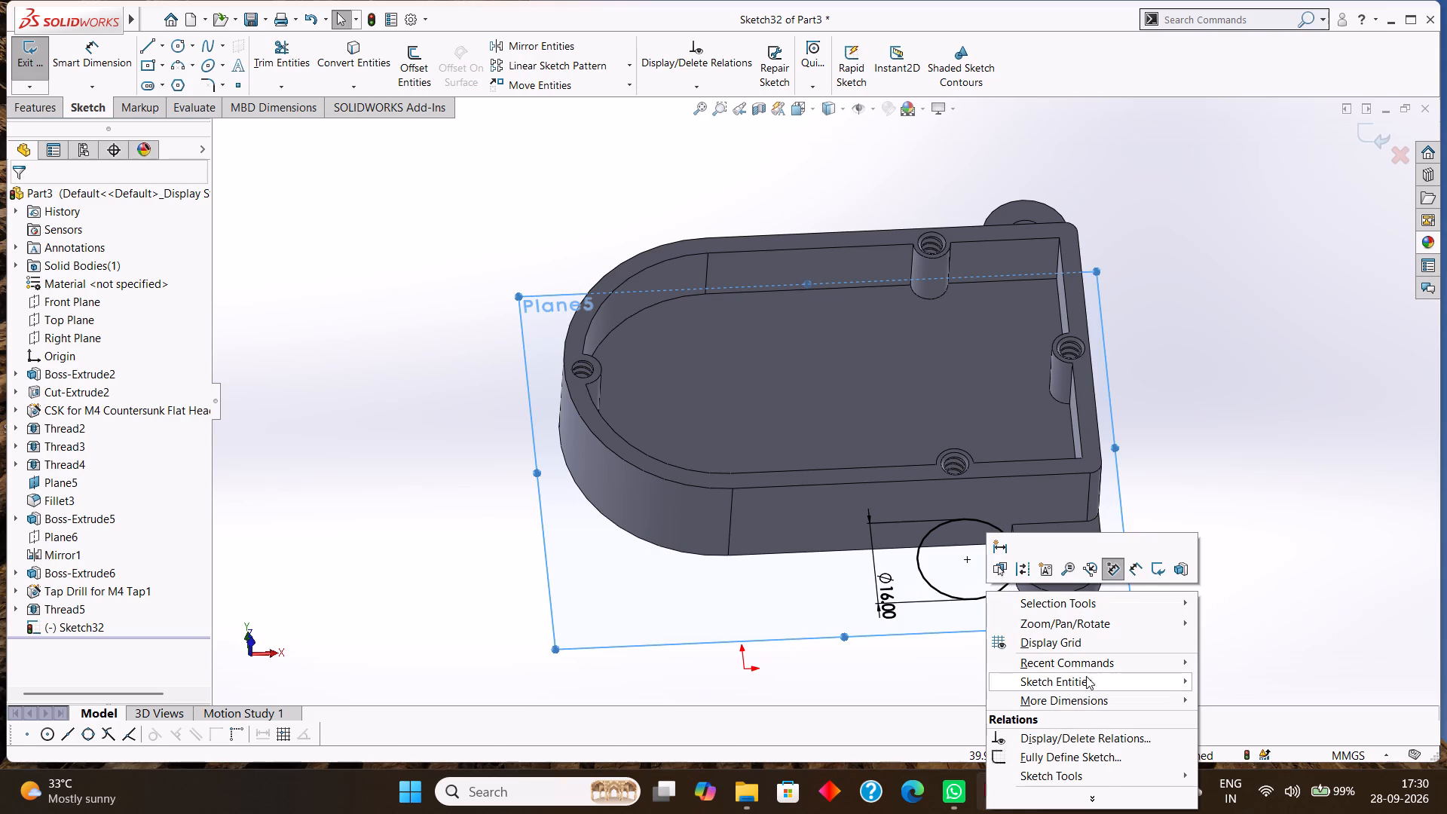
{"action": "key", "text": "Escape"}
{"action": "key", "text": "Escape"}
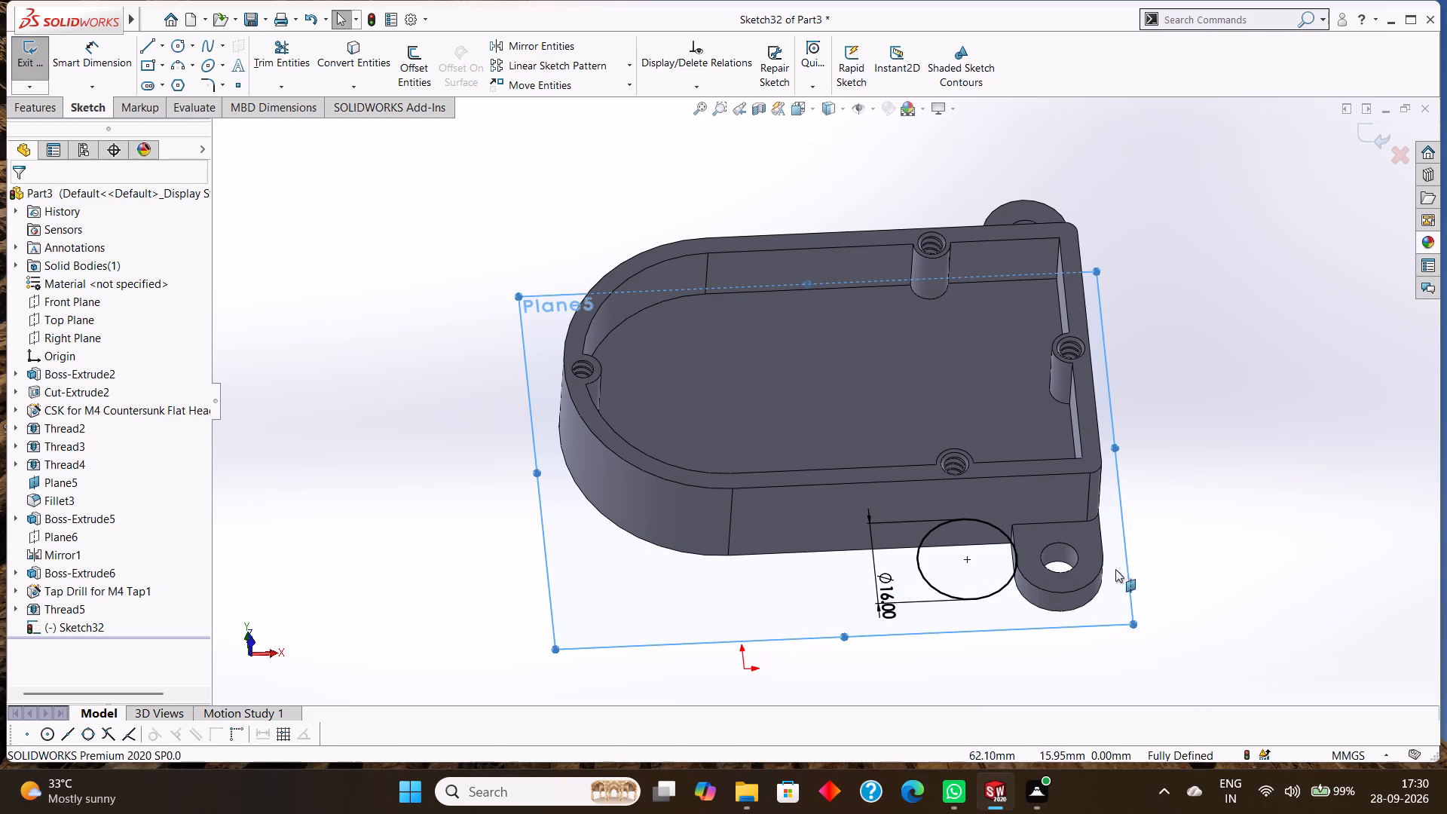
Undo the circle's two tangent relations, its diameter dimension and the circle itself in Sketch32.
{"action": "key", "text": "ctrl+z"}
{"action": "key", "text": "ctrl+z"}
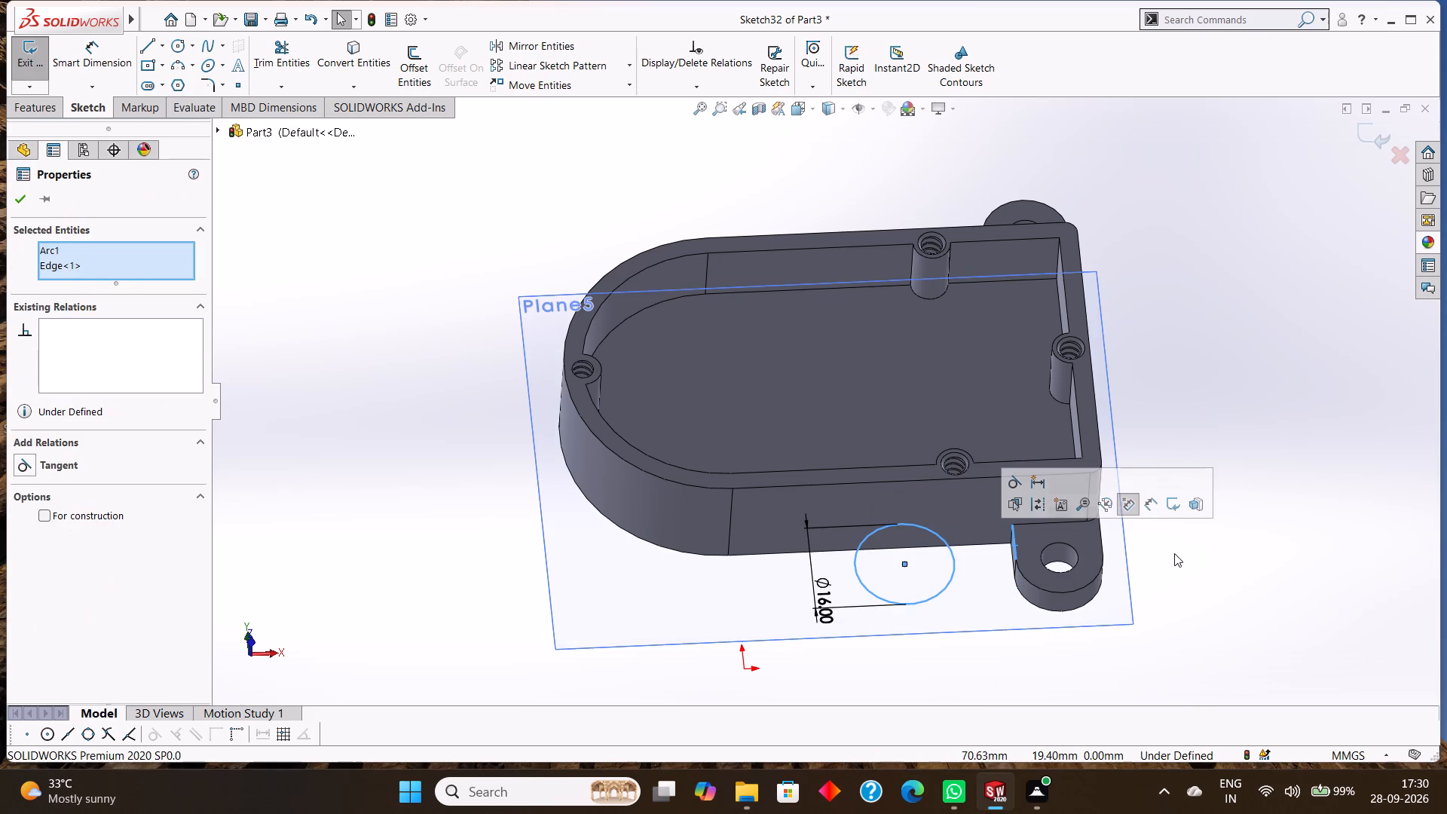
{"action": "key", "text": "ctrl+z"}
{"action": "key", "text": "ctrl+z"}
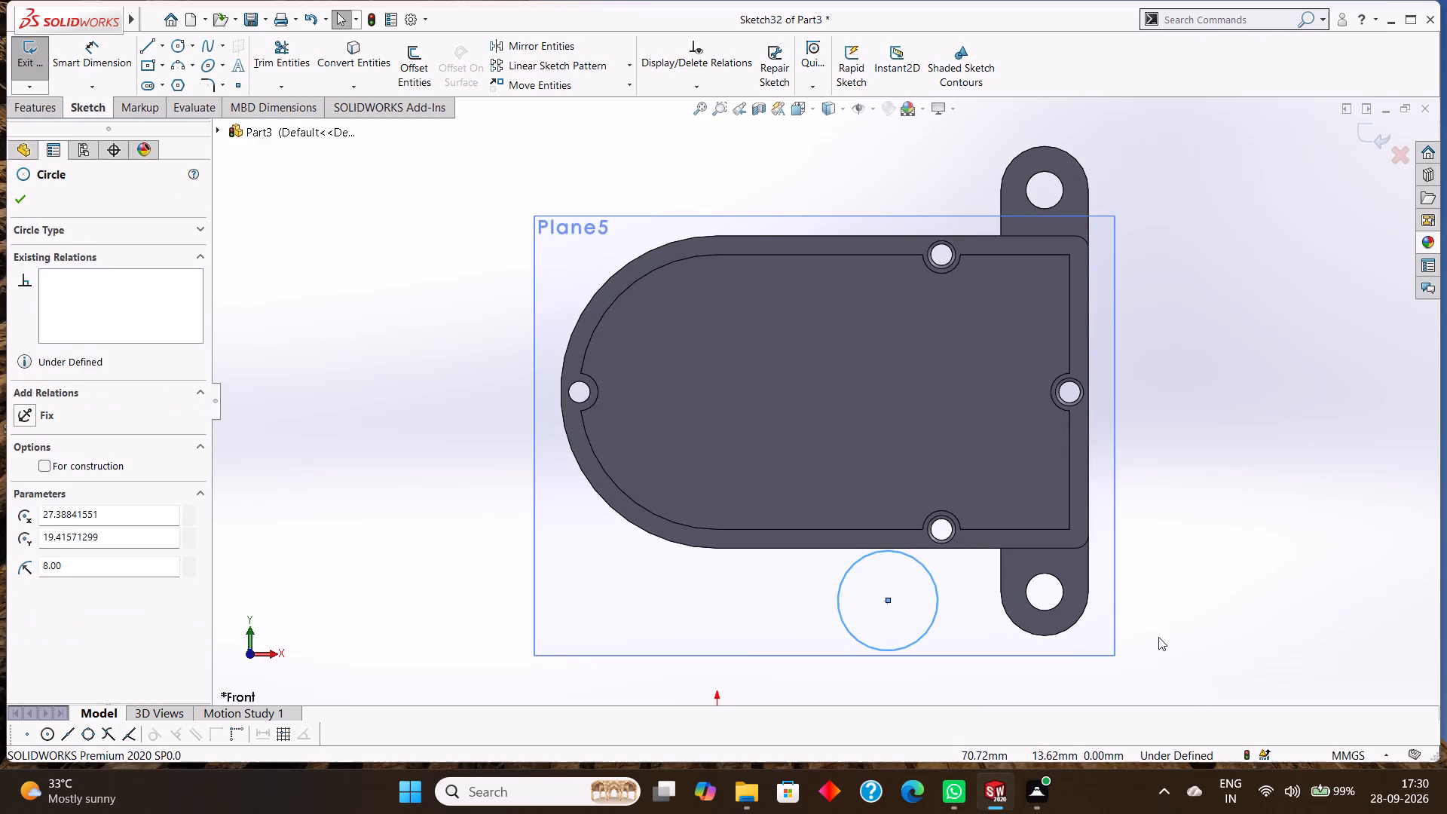
{"action": "key", "text": "ctrl+z"}
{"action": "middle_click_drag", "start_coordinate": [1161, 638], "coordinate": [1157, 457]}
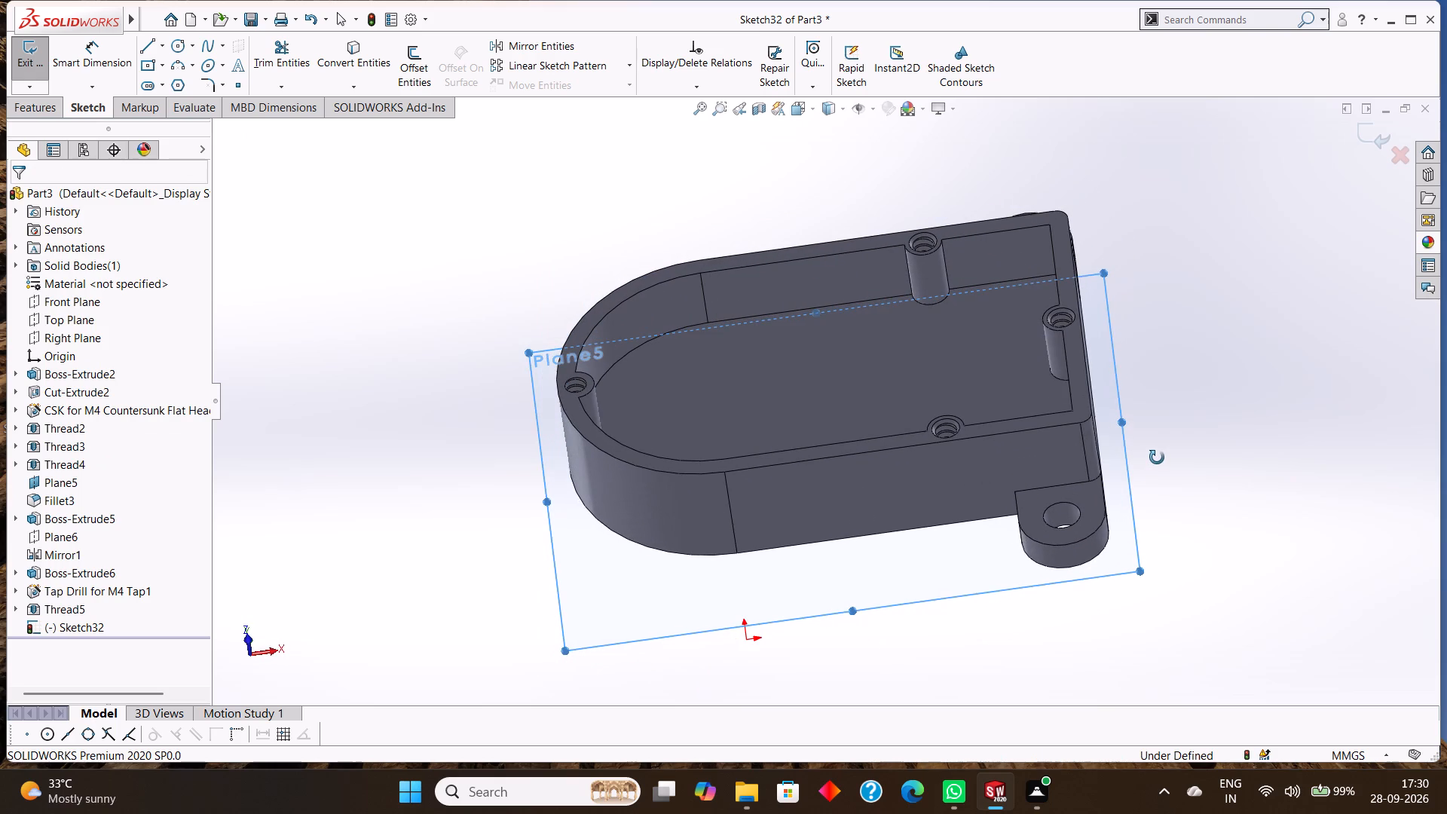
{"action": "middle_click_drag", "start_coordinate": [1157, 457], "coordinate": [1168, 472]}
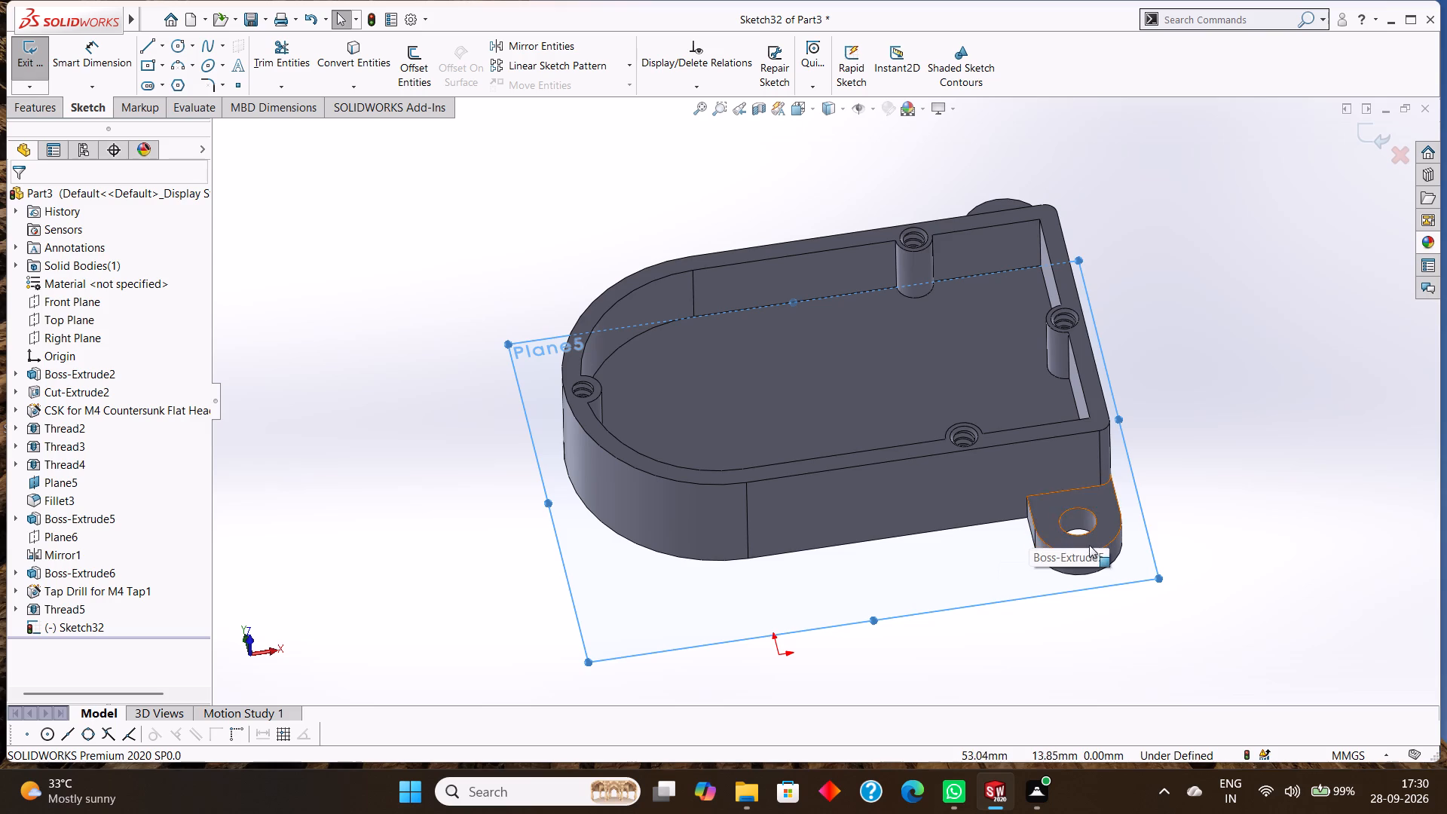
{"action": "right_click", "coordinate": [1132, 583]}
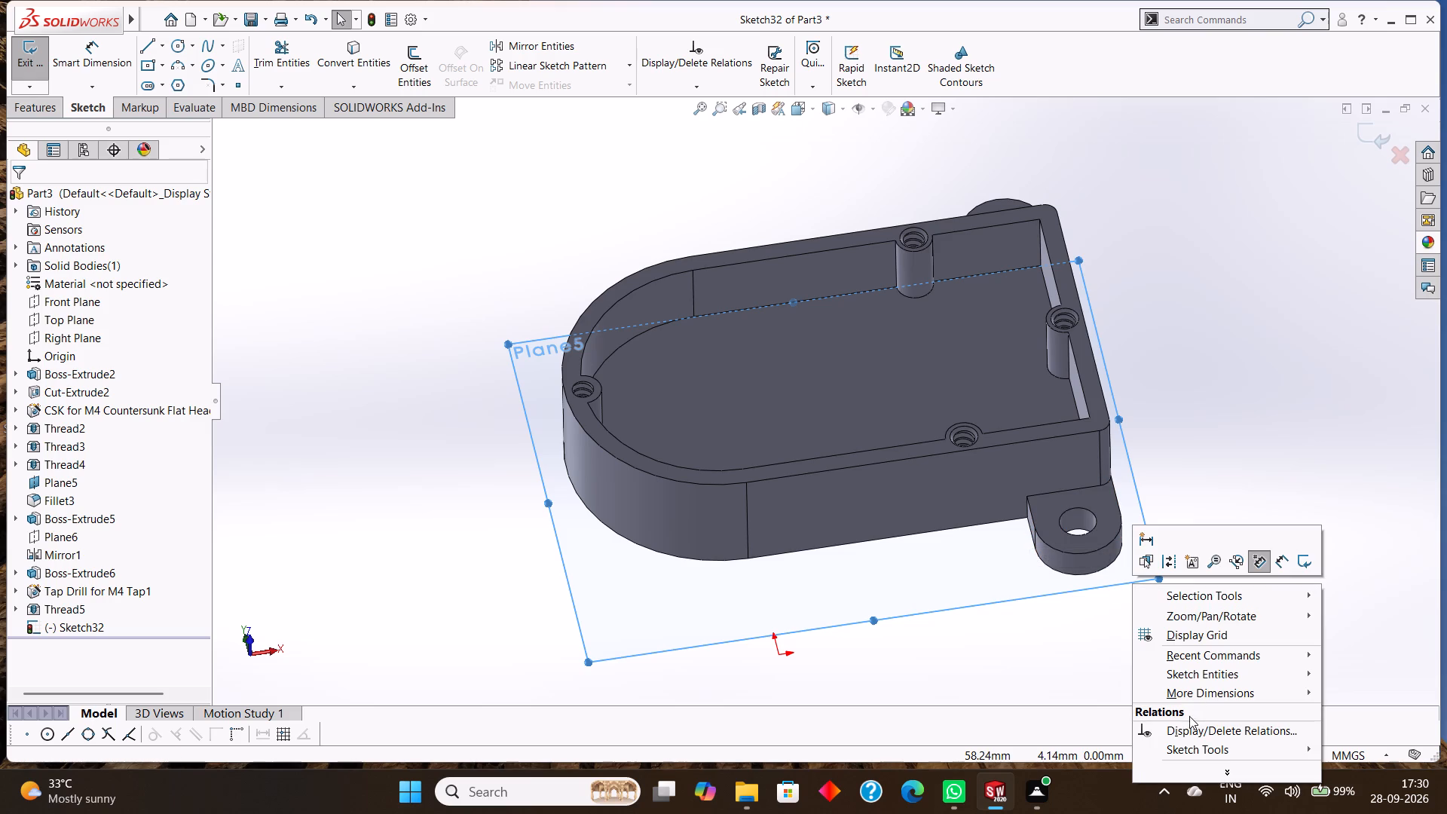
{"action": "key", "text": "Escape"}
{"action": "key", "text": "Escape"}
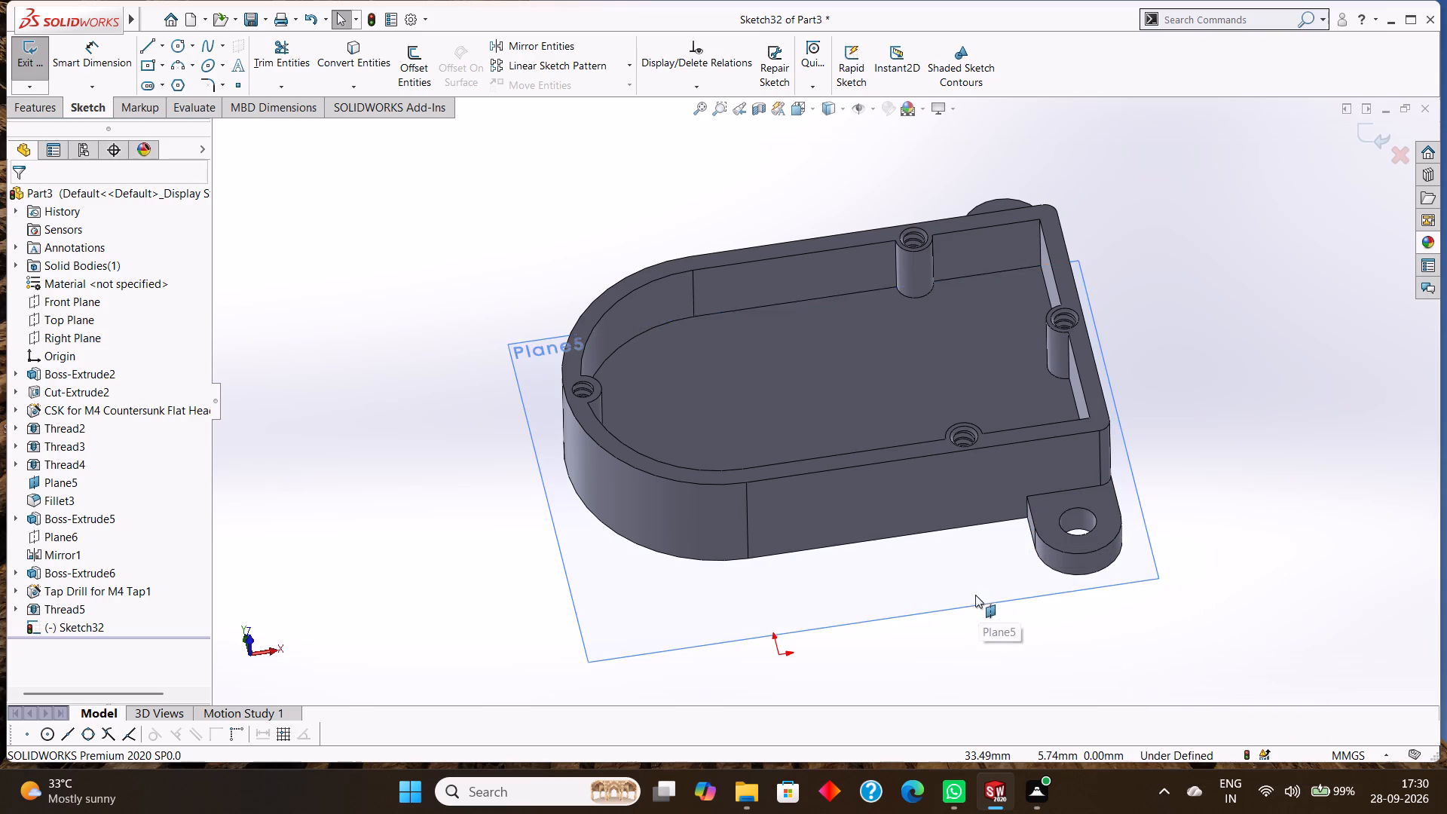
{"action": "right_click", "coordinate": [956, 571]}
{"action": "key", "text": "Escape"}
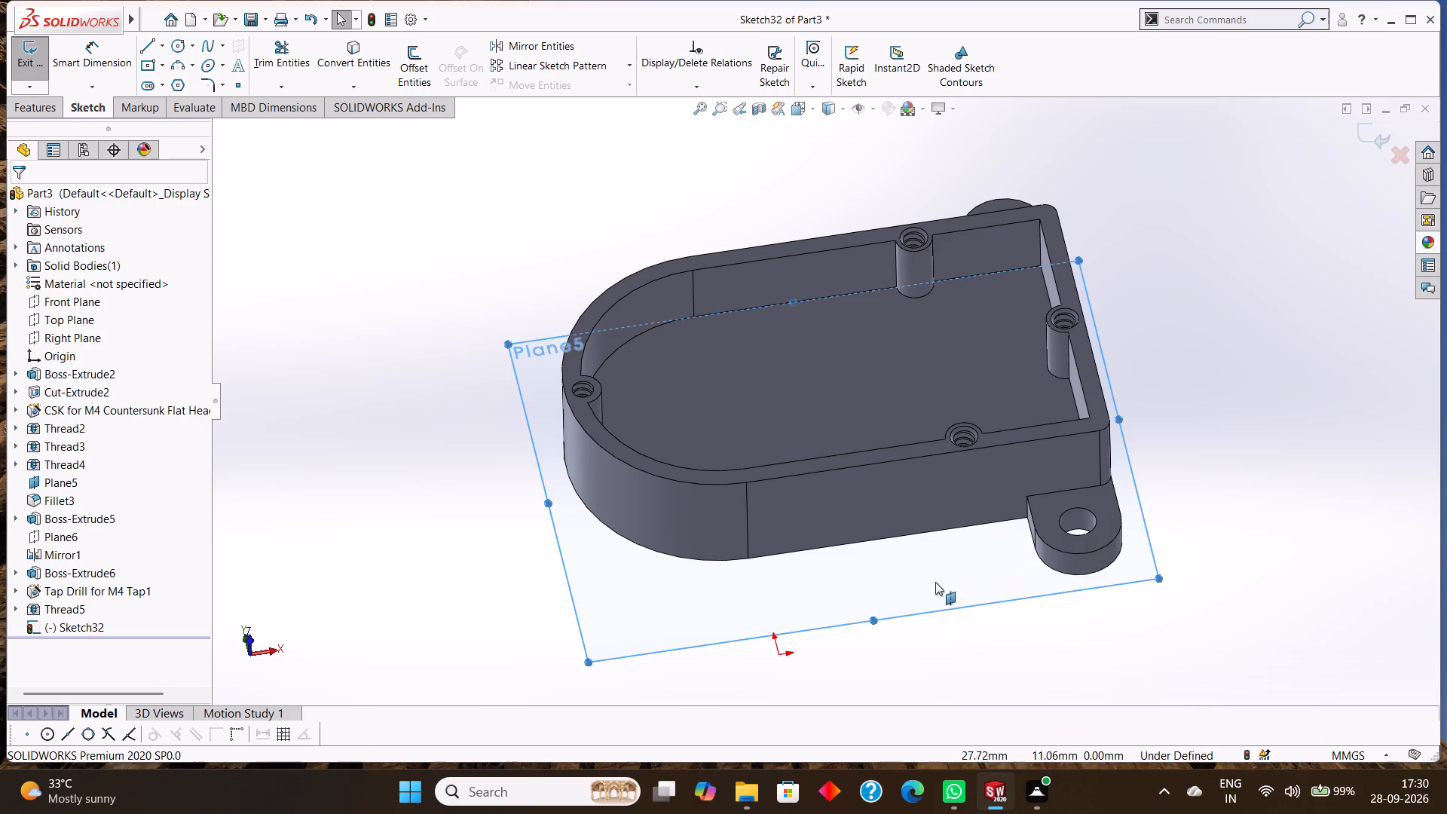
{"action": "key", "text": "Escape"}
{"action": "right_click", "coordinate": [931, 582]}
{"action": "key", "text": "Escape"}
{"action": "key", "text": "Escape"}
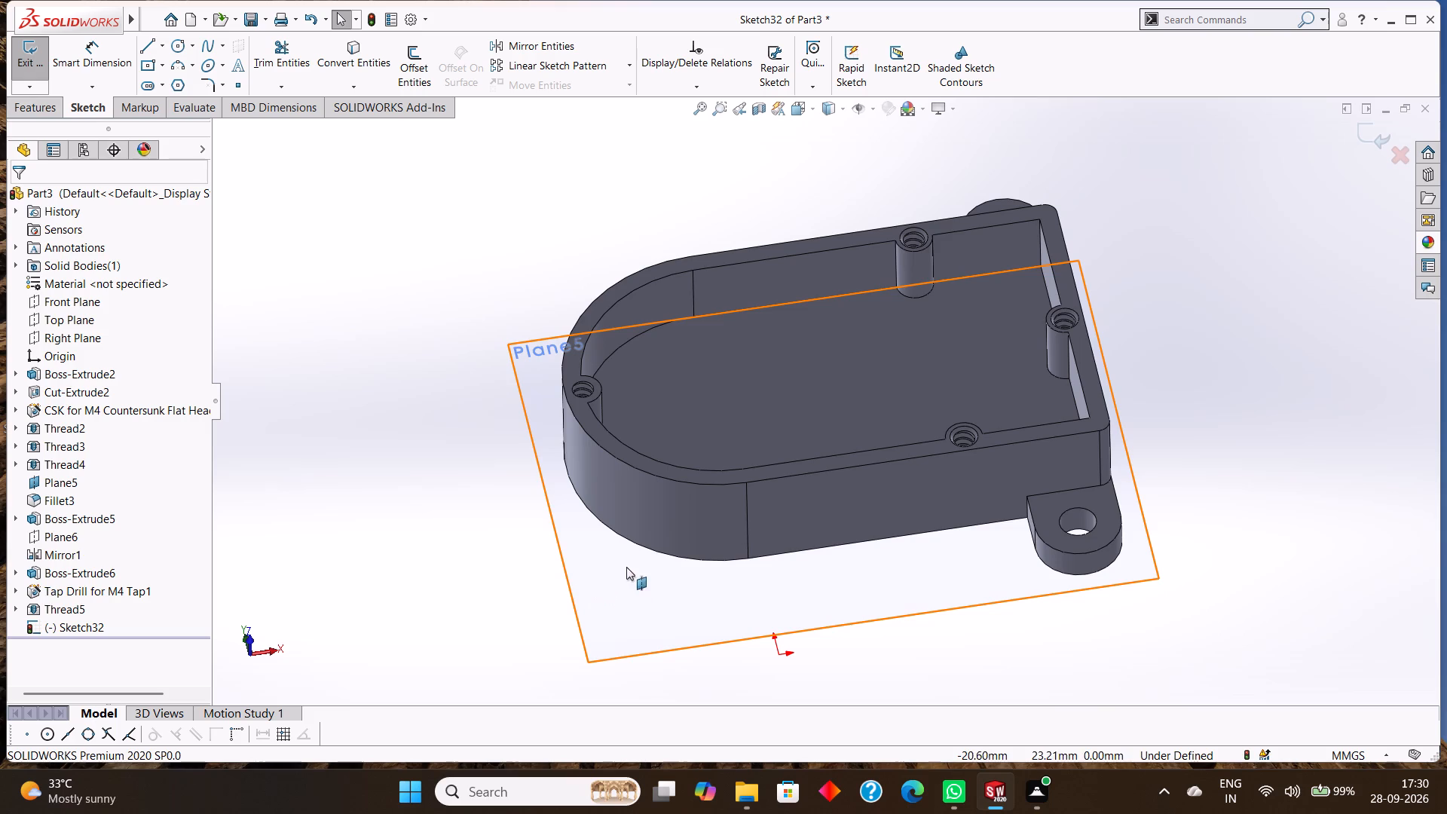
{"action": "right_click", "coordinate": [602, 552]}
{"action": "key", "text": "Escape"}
Undo the creation of Sketch32, the Thread5 feature and the M4 tap drill hole at the housing's rounded end.
{"action": "key", "text": "ctrl+z"}
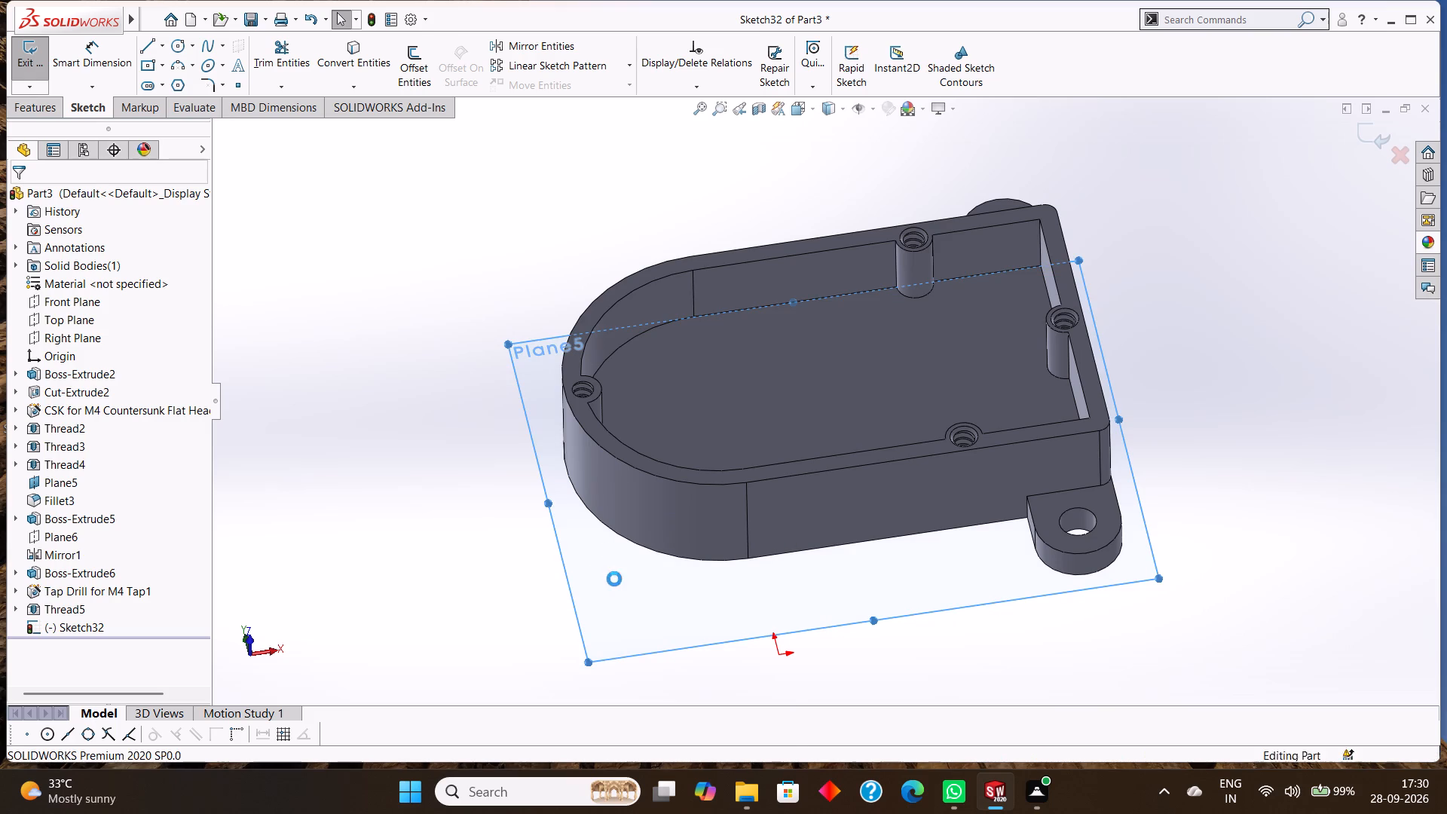
{"action": "key", "text": "ctrl+z"}
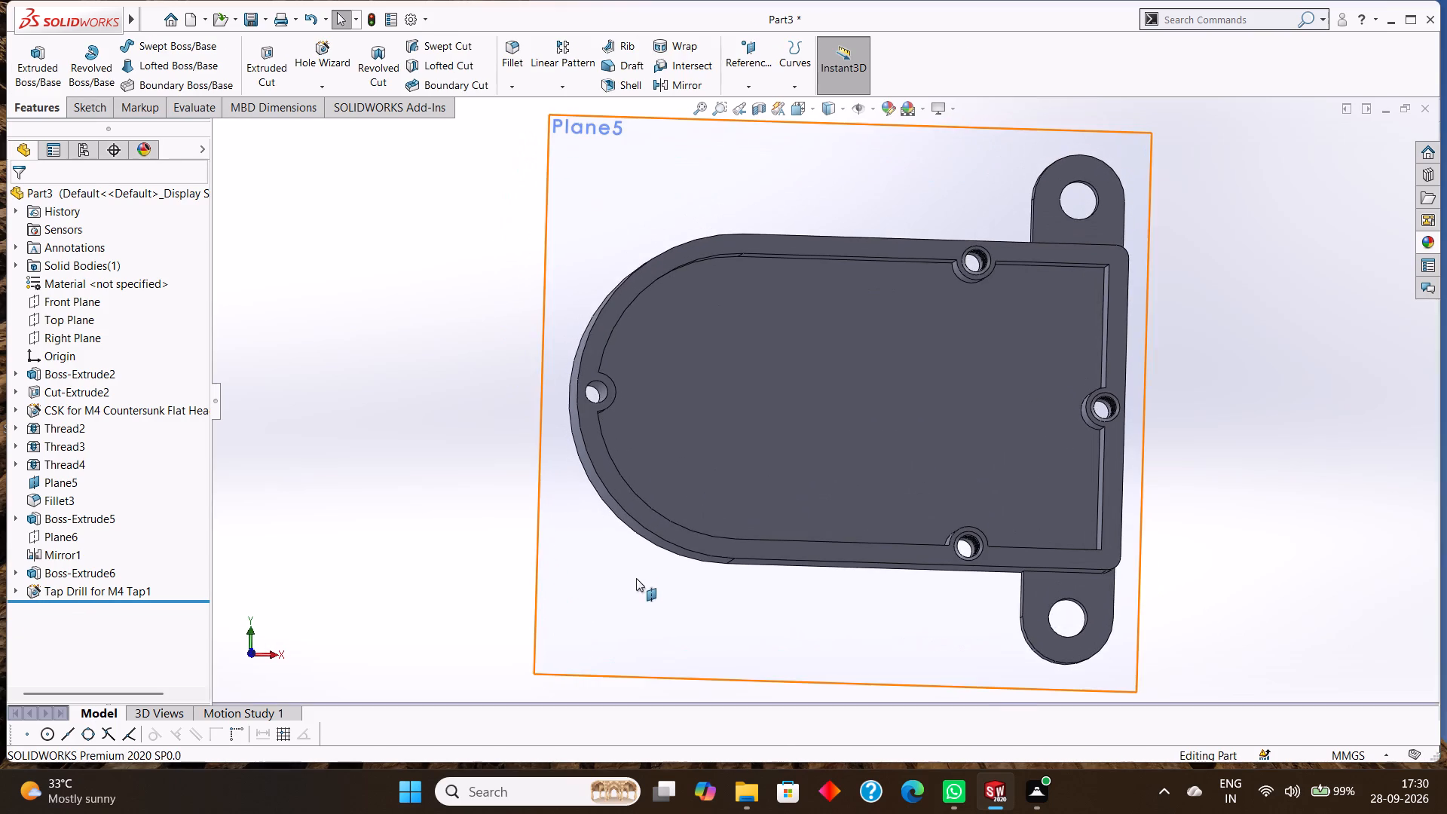
{"action": "key", "text": "ctrl+z"}
{"action": "key", "text": "ctrl+z"}
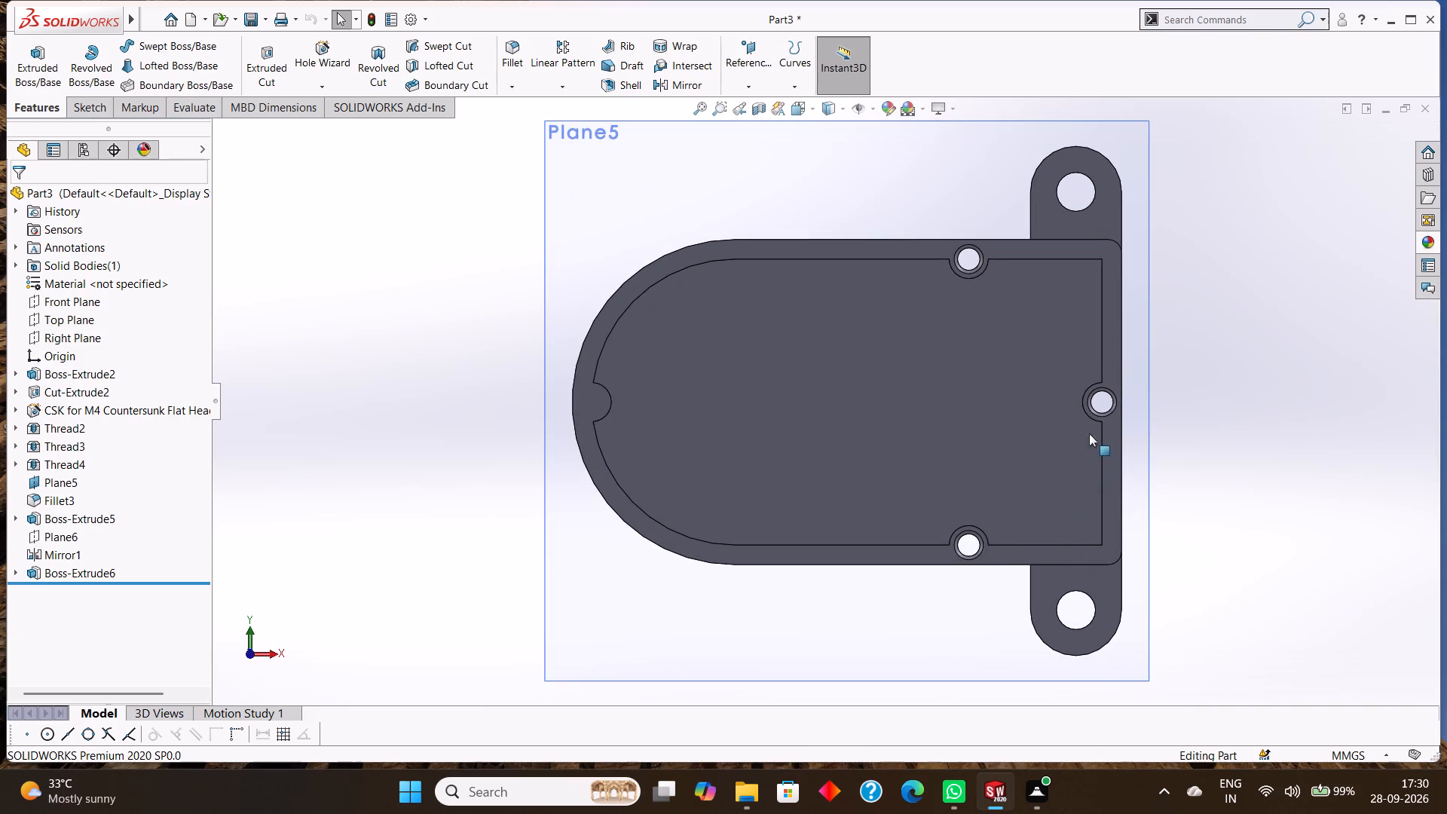
Start a new sketch on Plane5 and draw a circle of 8 mm radius below the housing's lower long edge, beside the lower lug.
{"action": "right_click", "coordinate": [1140, 338]}
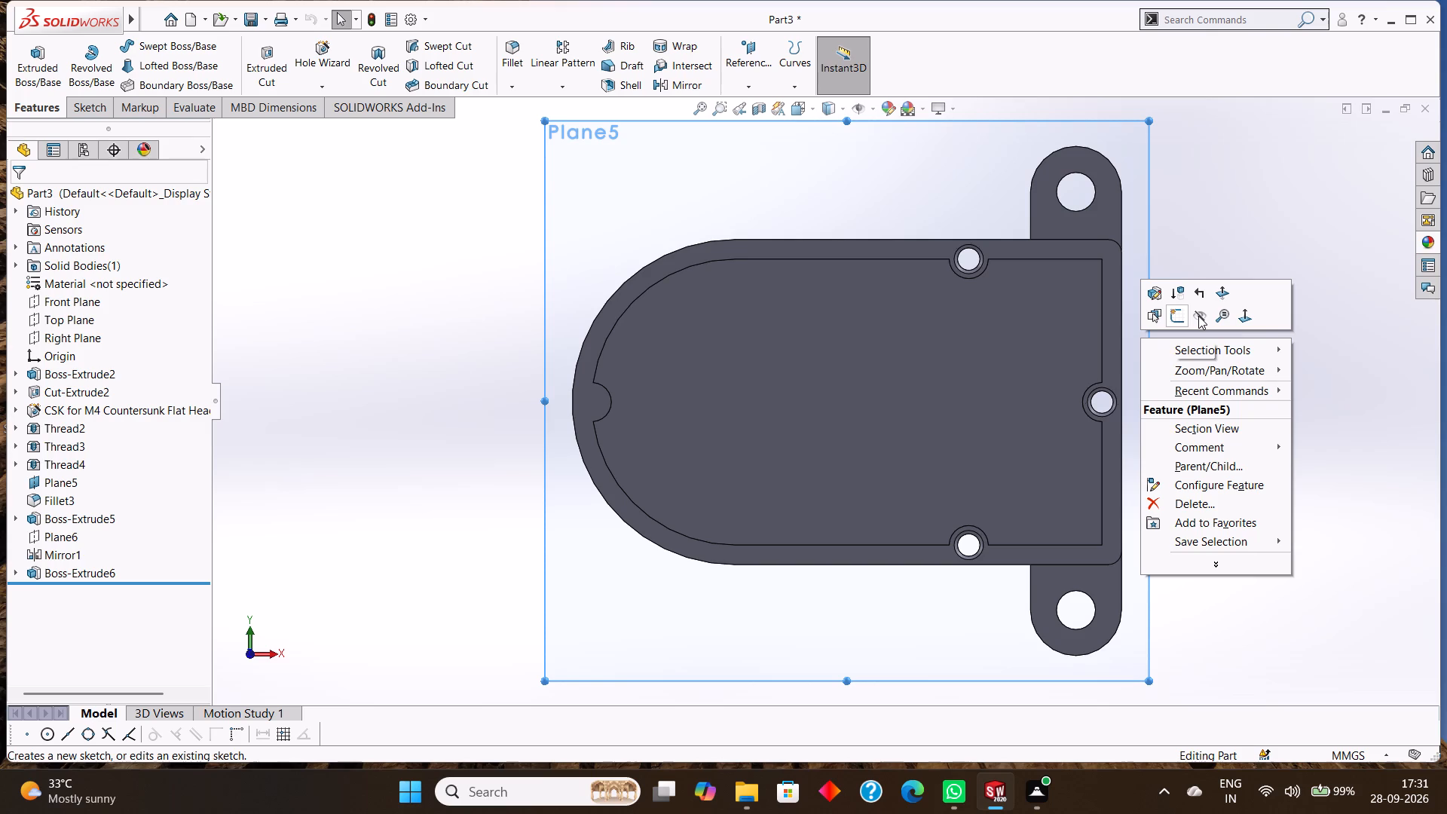
{"action": "left_click", "coordinate": [1303, 601]}
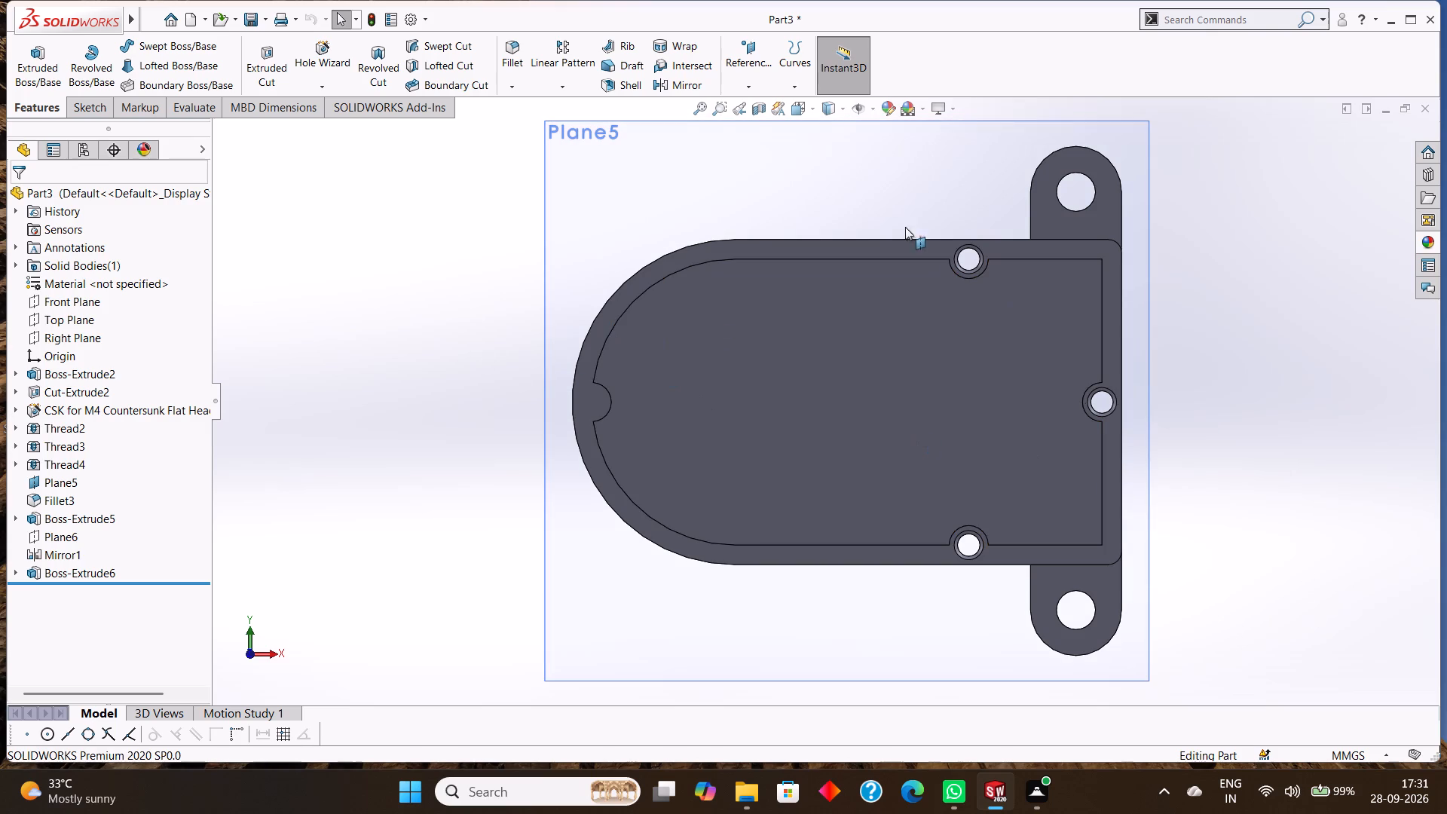
{"action": "right_click", "coordinate": [874, 167]}
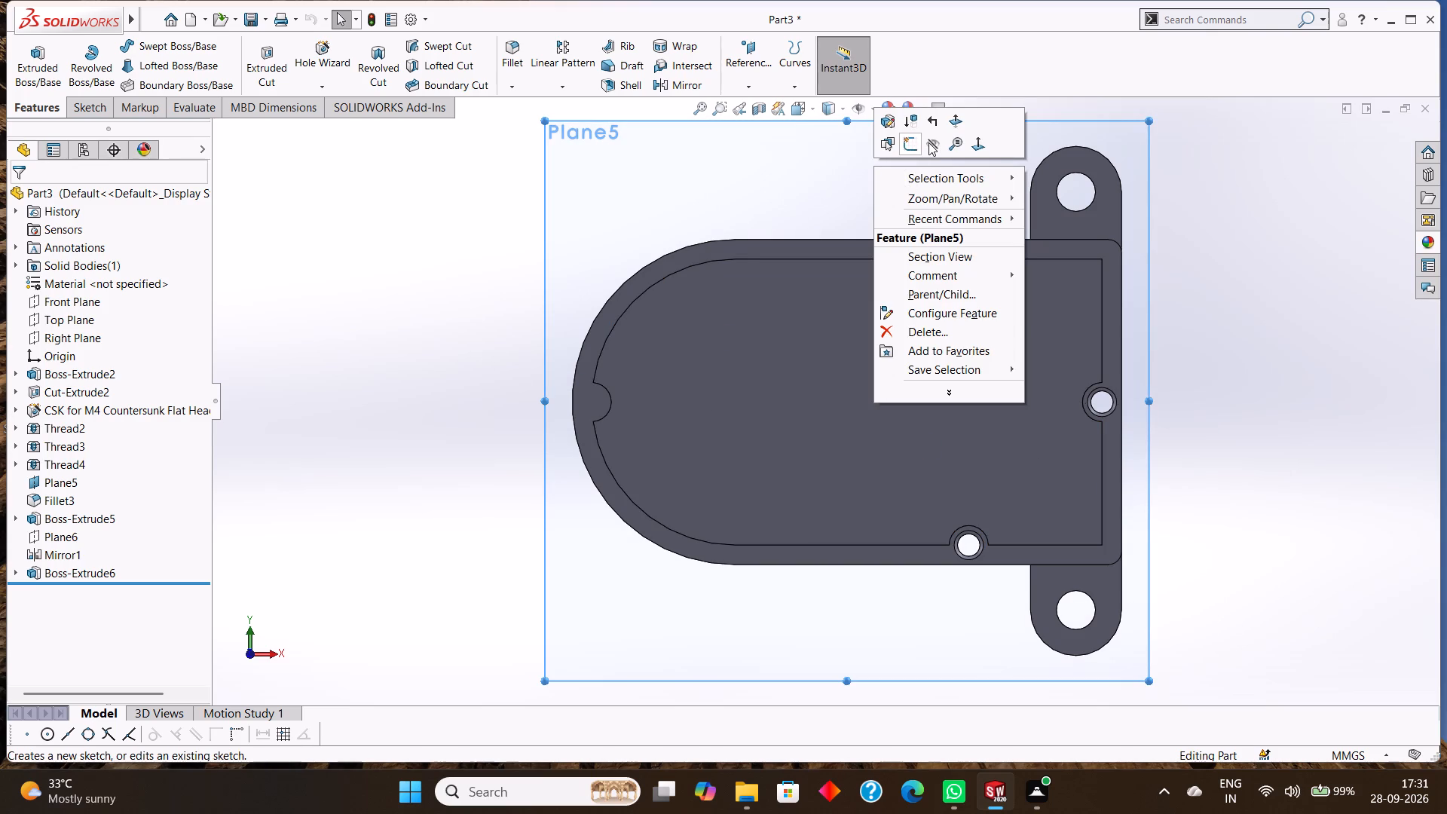
{"action": "left_click", "coordinate": [908, 142]}
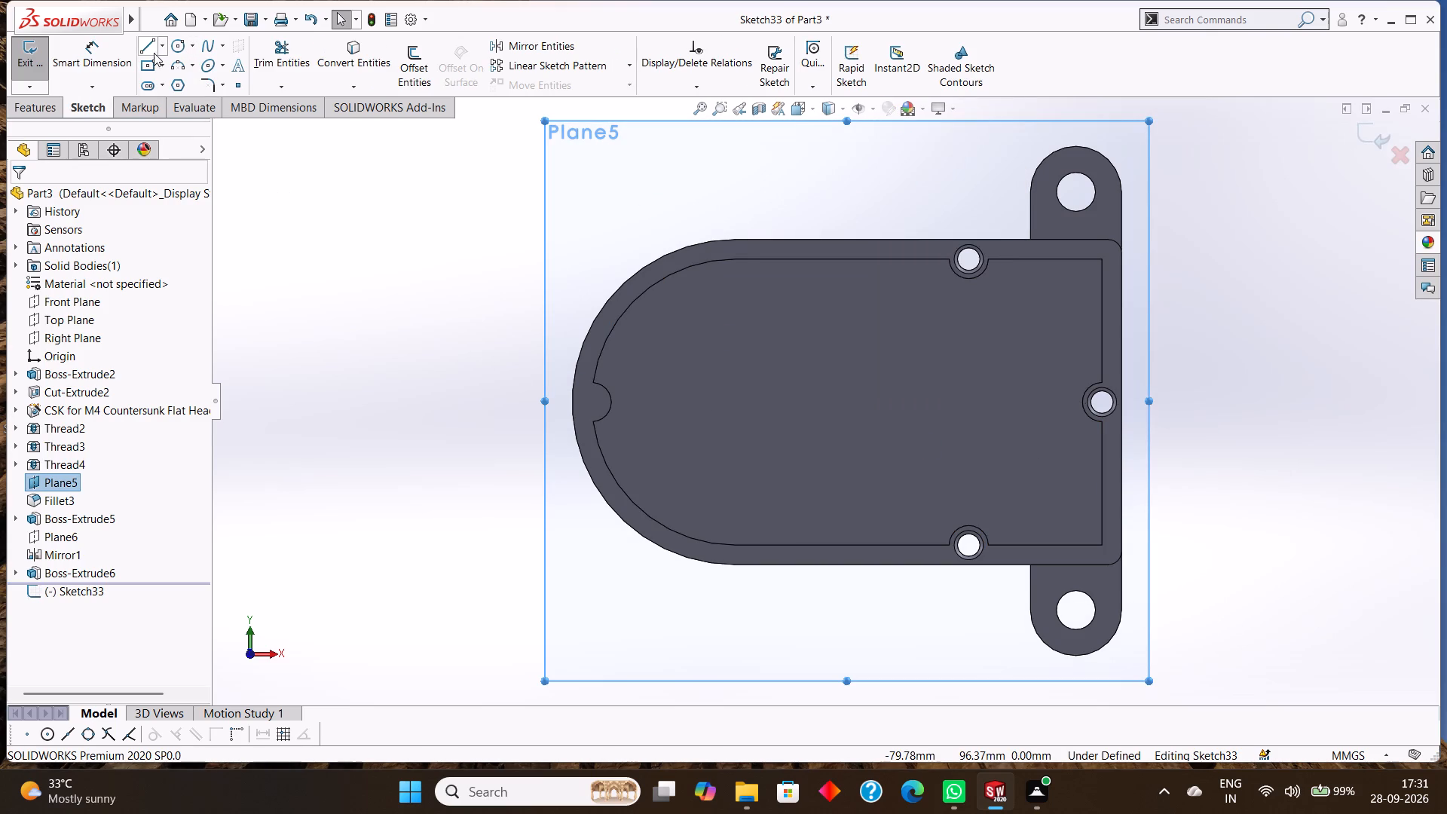
{"action": "left_click", "coordinate": [172, 47]}
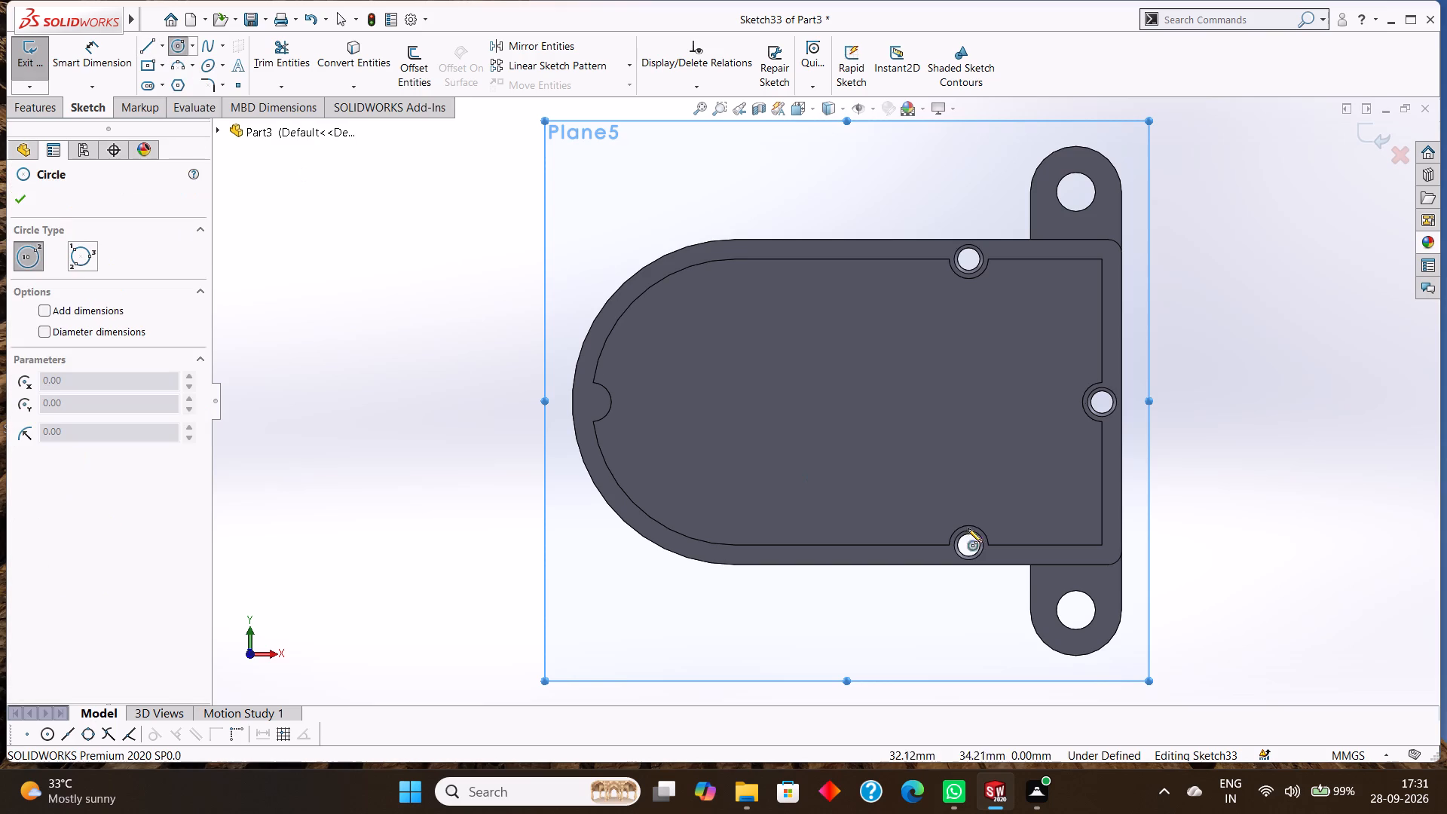
{"action": "left_click", "coordinate": [942, 635]}
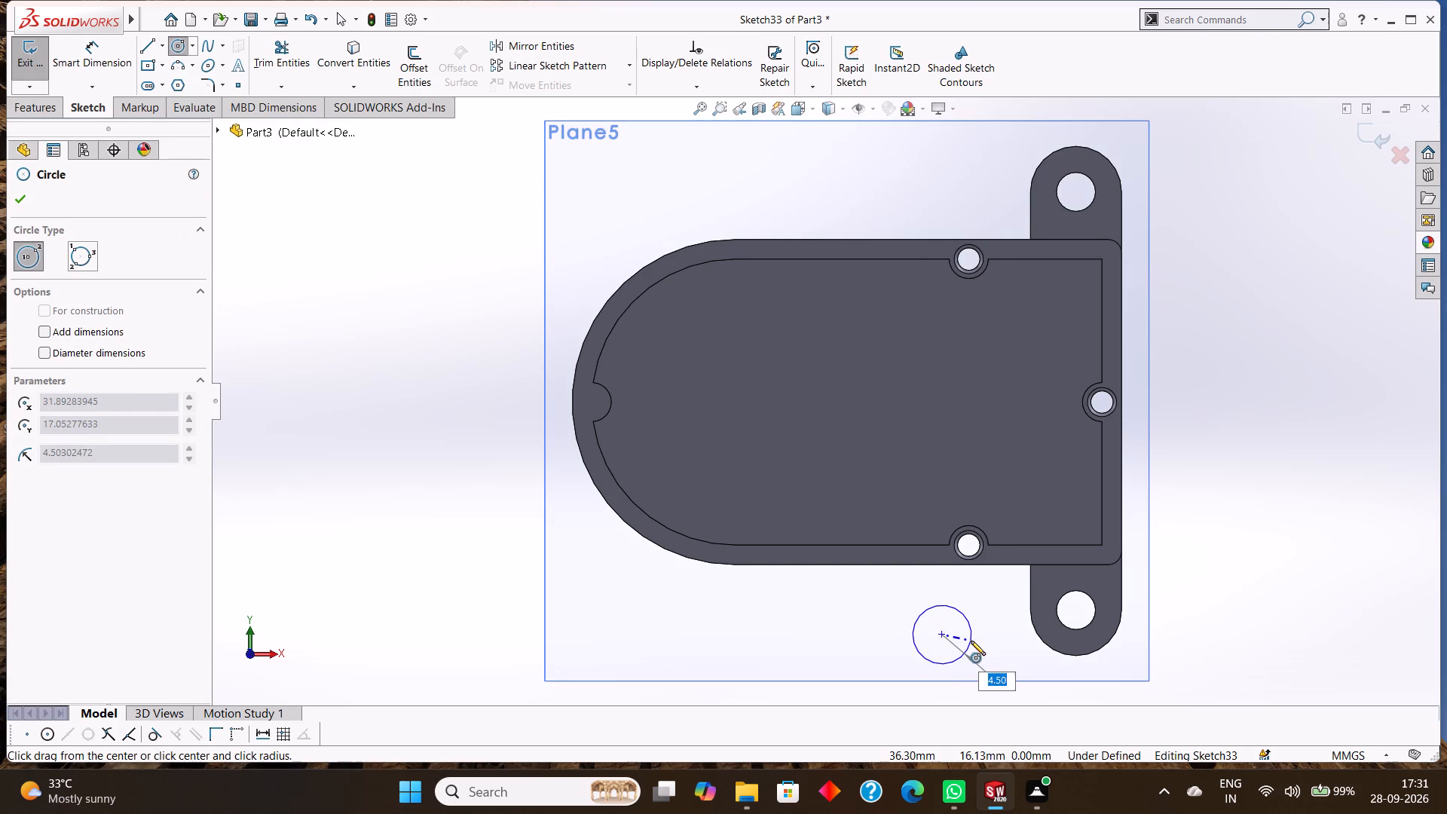
{"action": "key", "text": "8"}
{"action": "key", "text": "Return"}
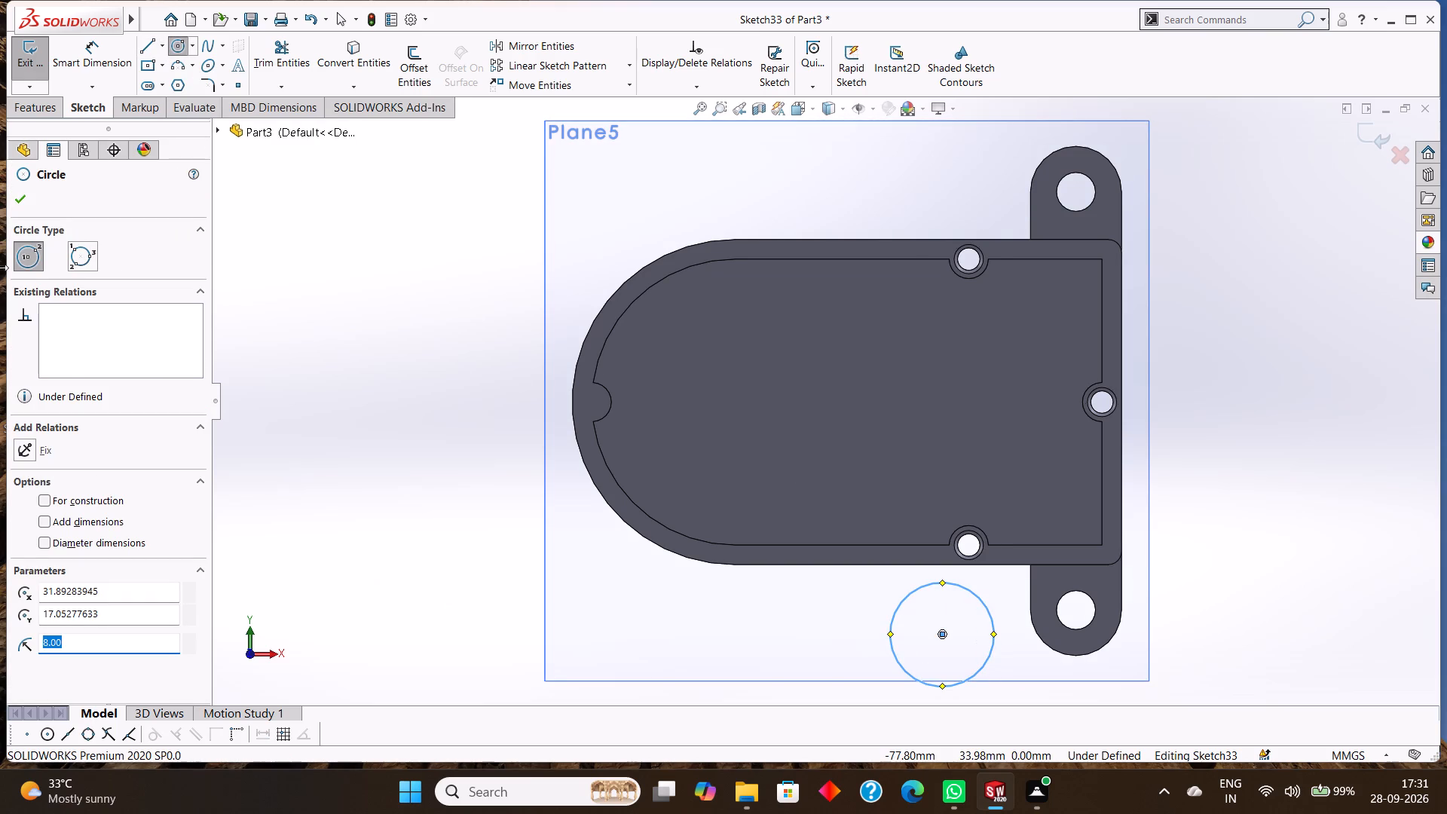
{"action": "left_click", "coordinate": [21, 196]}
Add a 16 mm diameter dimension to the sketched circle.
{"action": "left_click", "coordinate": [73, 57]}
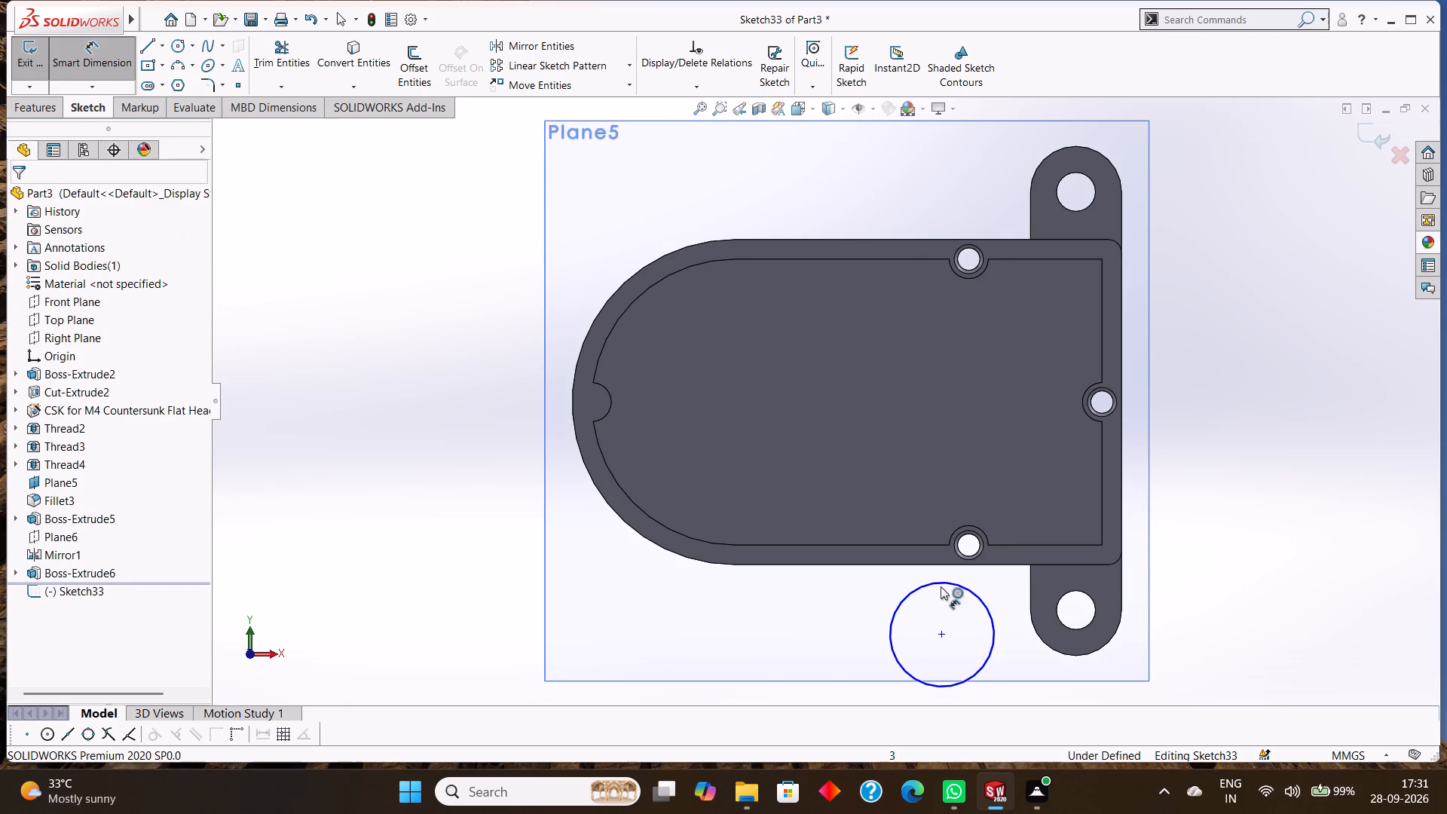
{"action": "left_click", "coordinate": [940, 586]}
{"action": "left_click", "coordinate": [837, 650]}
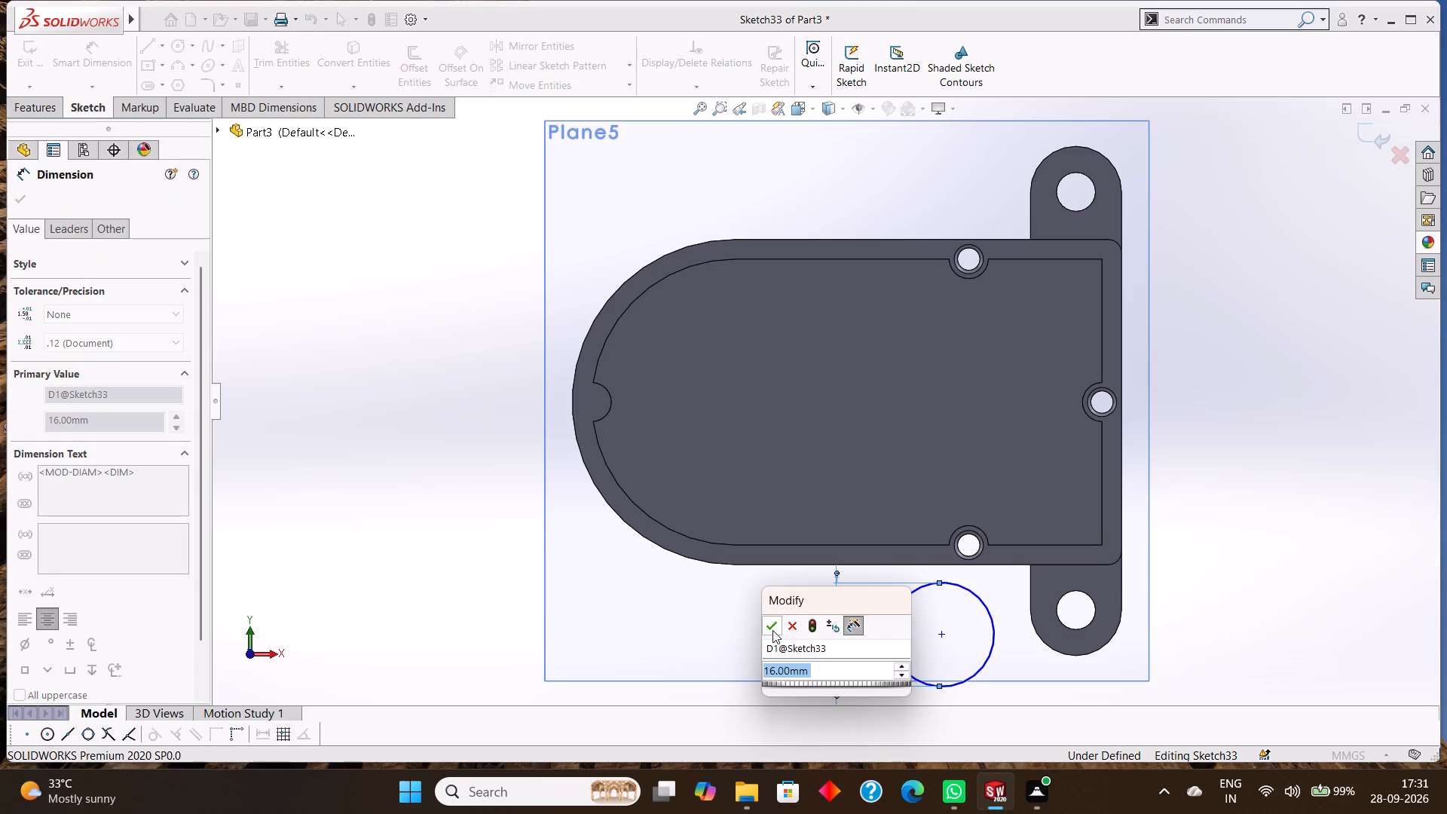
{"action": "left_click", "coordinate": [772, 630]}
{"action": "left_click", "coordinate": [9, 199]}
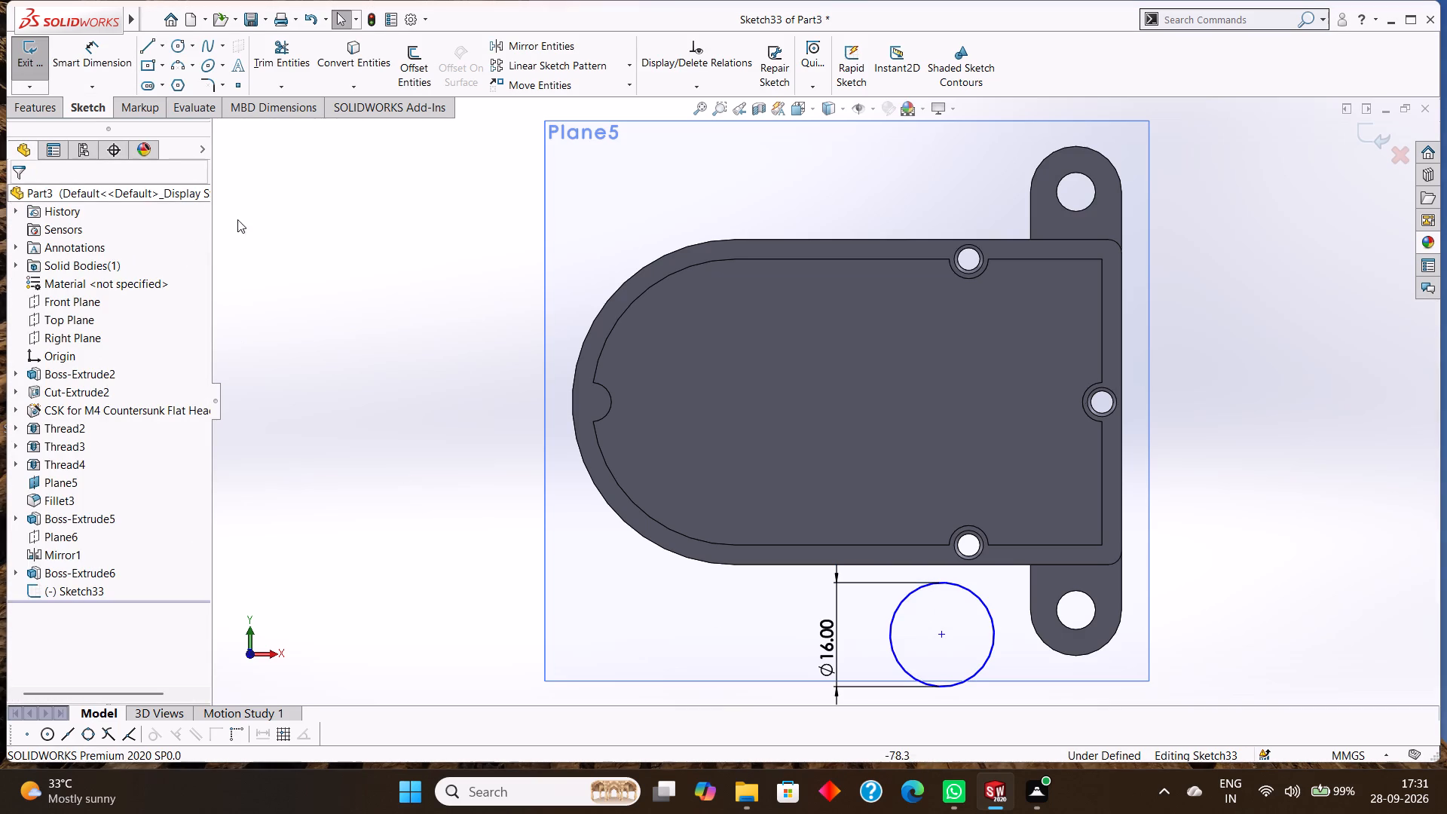
Make the circle tangent to the lower lug's straight side edge and to the housing's lower long outer edge.
{"action": "left_click", "coordinate": [971, 597]}
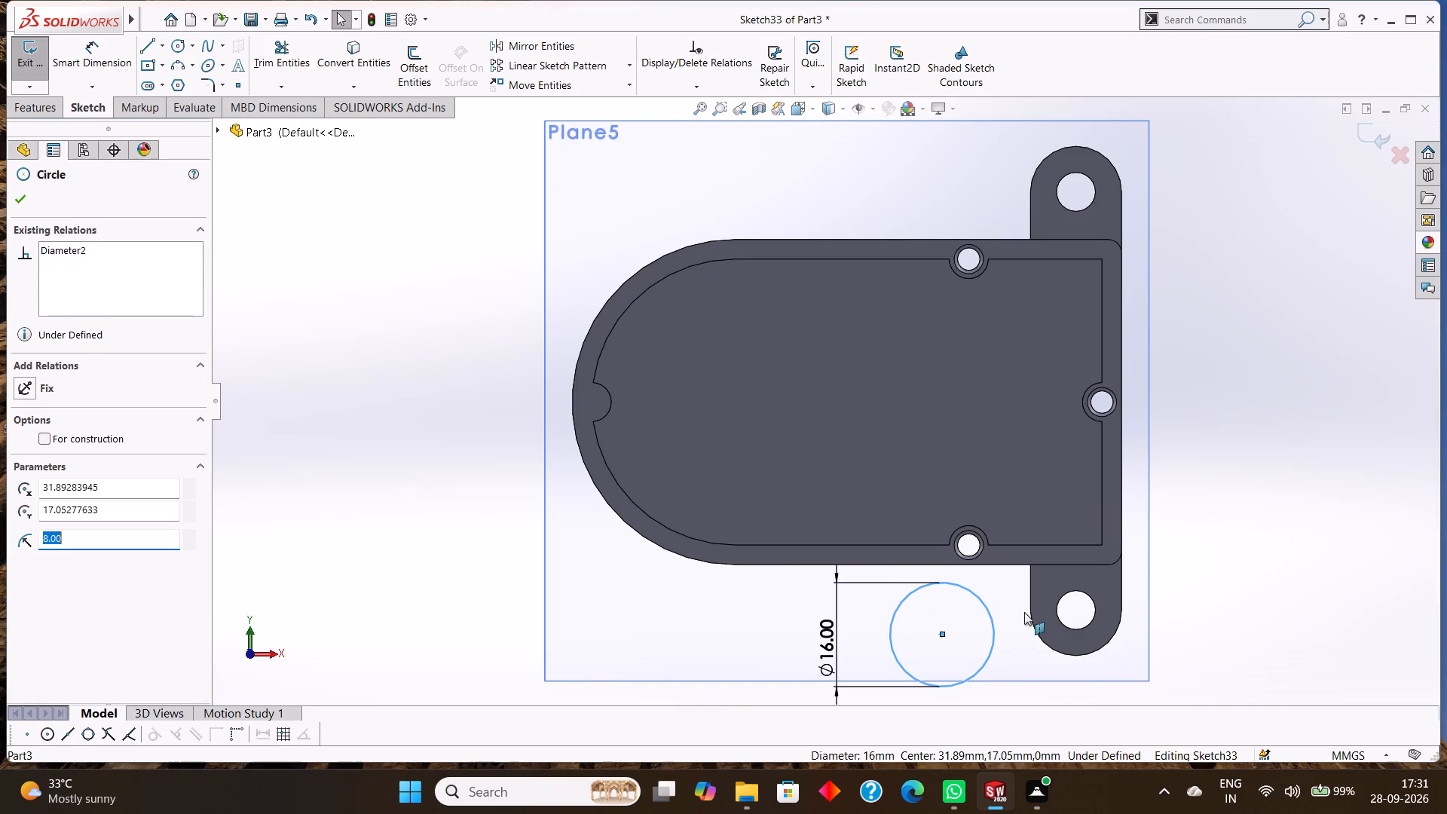
{"action": "left_click", "coordinate": [1030, 596], "text": "ctrl"}
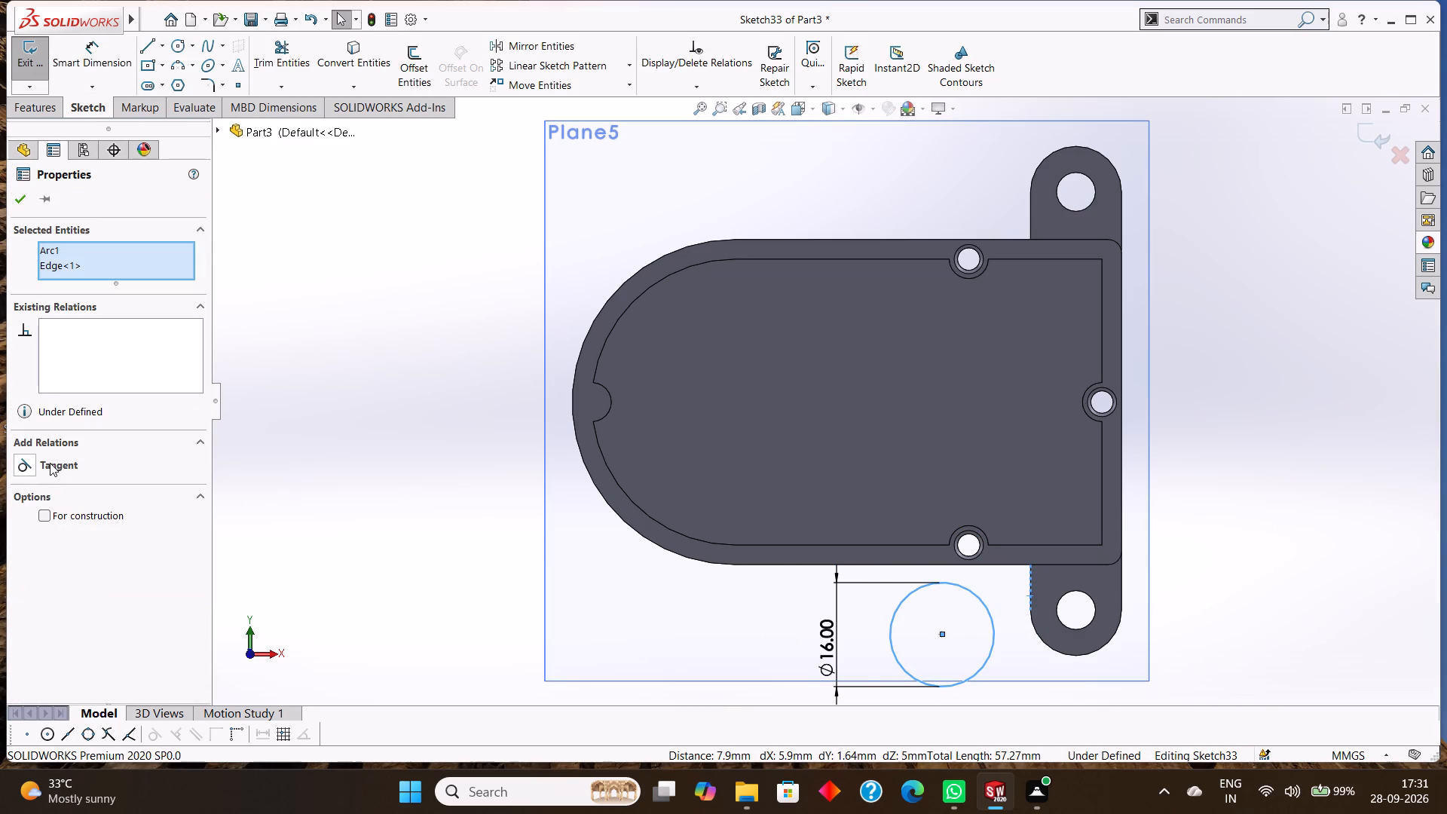
{"action": "left_click", "coordinate": [50, 463]}
{"action": "left_click", "coordinate": [26, 200]}
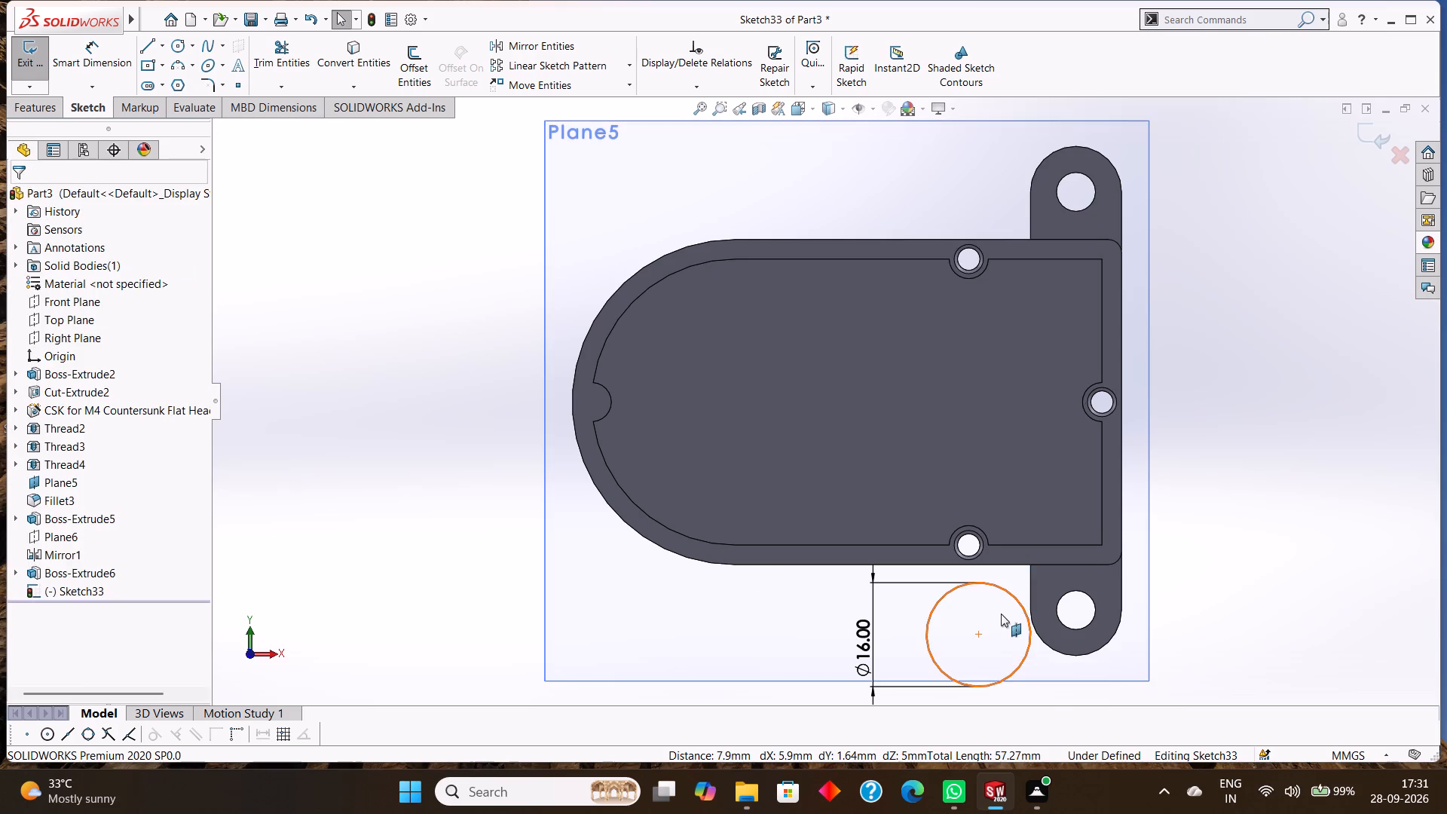
{"action": "left_click", "coordinate": [996, 584]}
{"action": "left_click", "coordinate": [1010, 565], "text": "ctrl"}
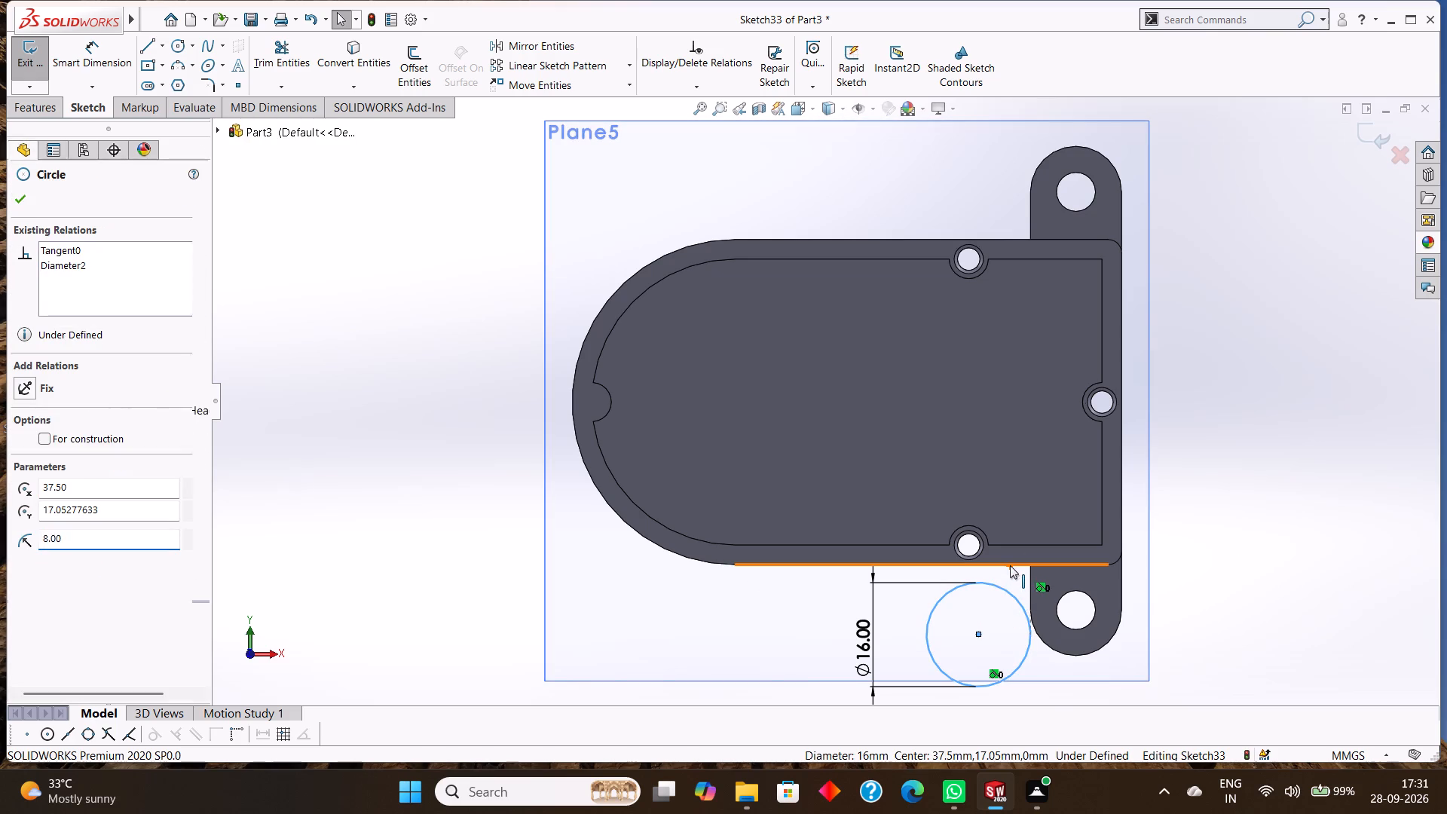
{"action": "left_click", "coordinate": [44, 463]}
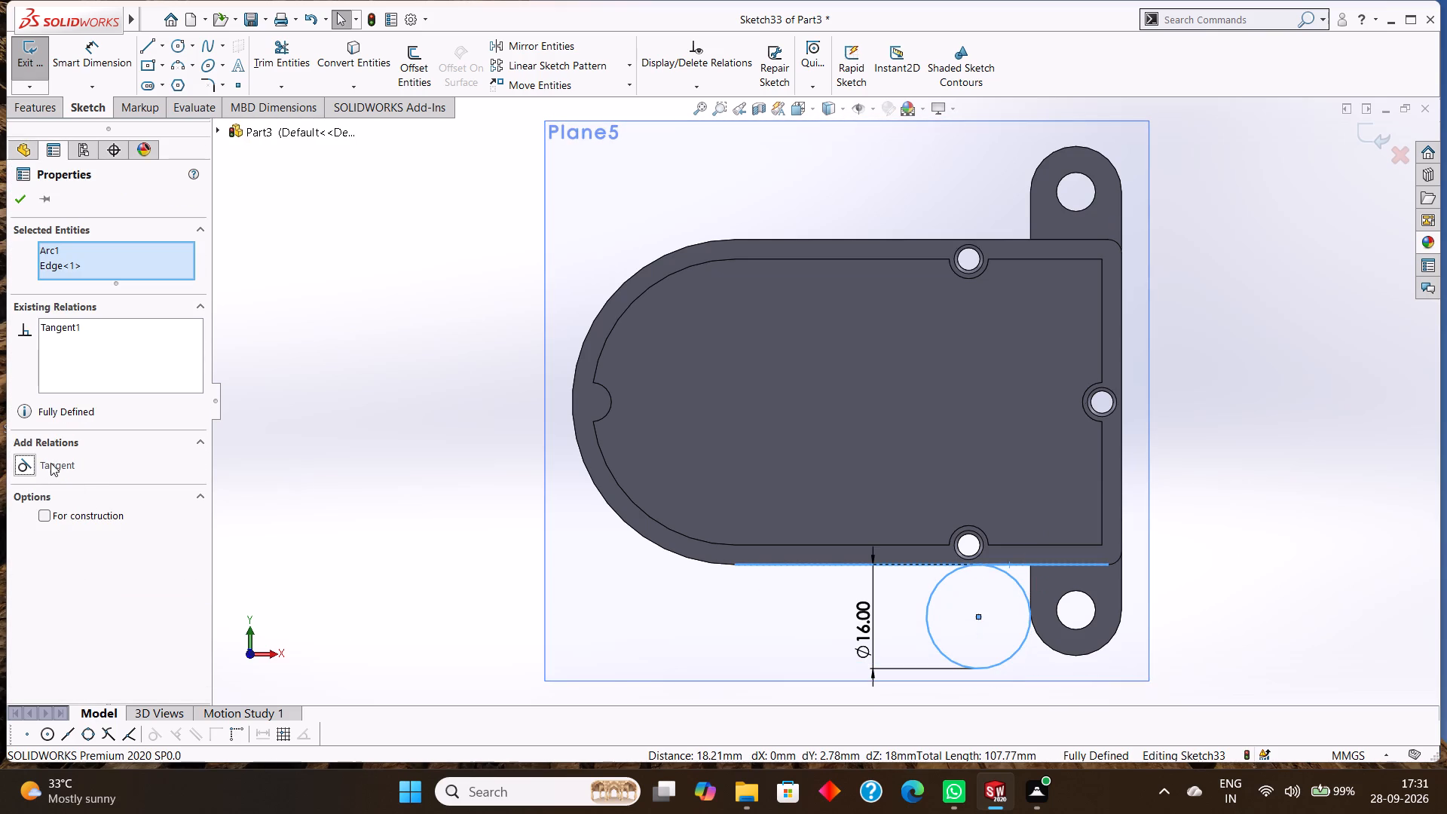
{"action": "left_click", "coordinate": [15, 200]}
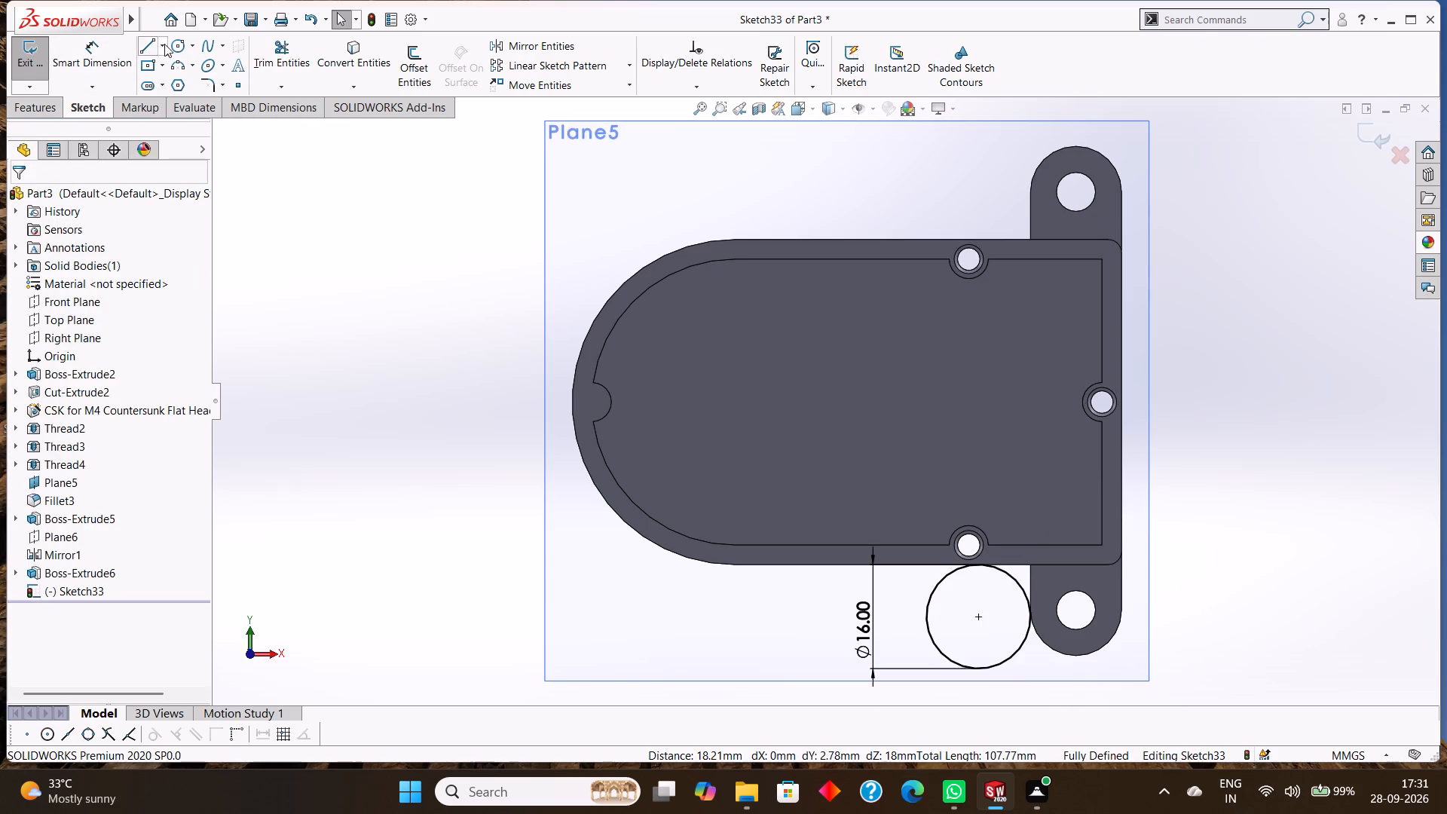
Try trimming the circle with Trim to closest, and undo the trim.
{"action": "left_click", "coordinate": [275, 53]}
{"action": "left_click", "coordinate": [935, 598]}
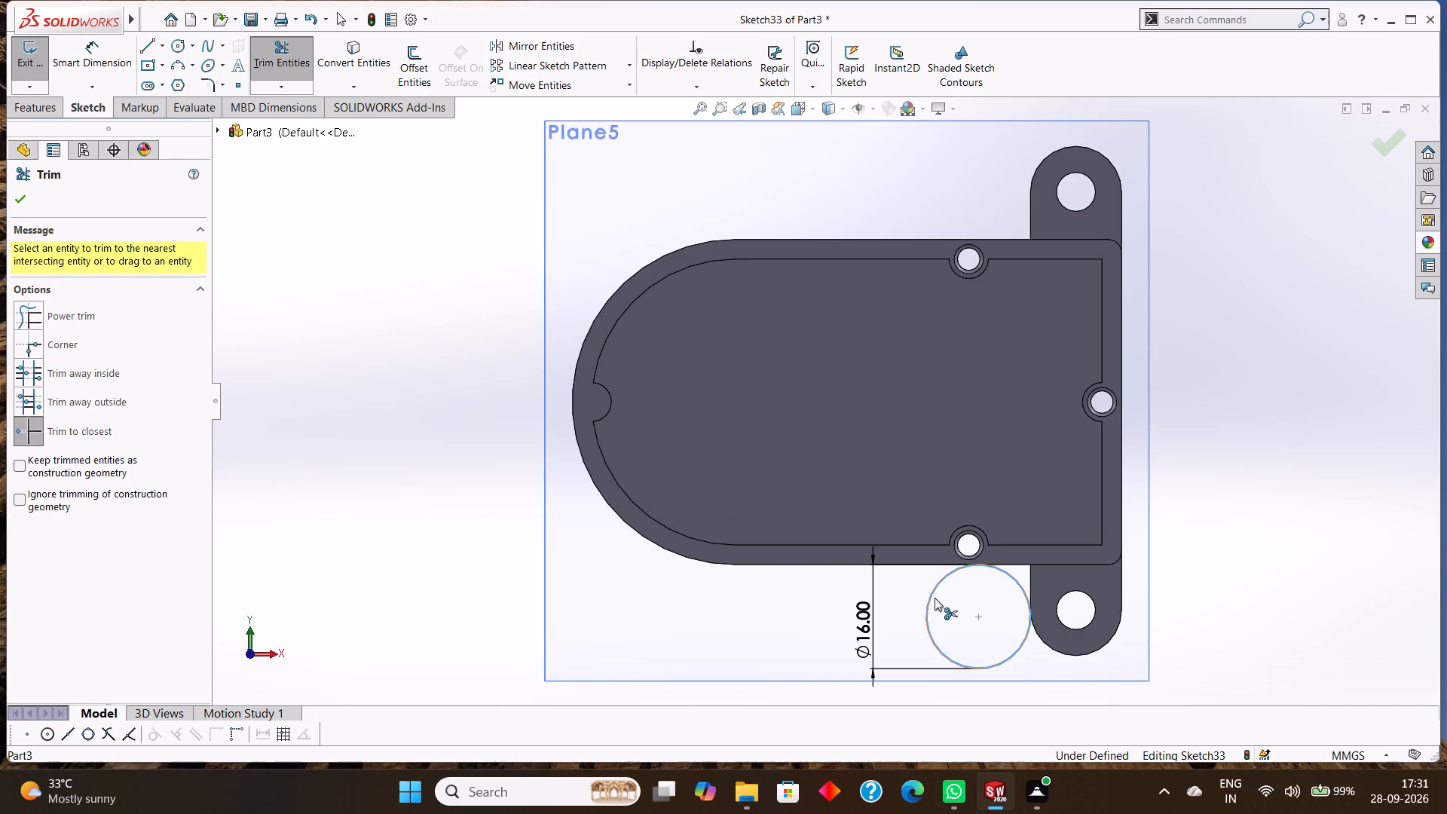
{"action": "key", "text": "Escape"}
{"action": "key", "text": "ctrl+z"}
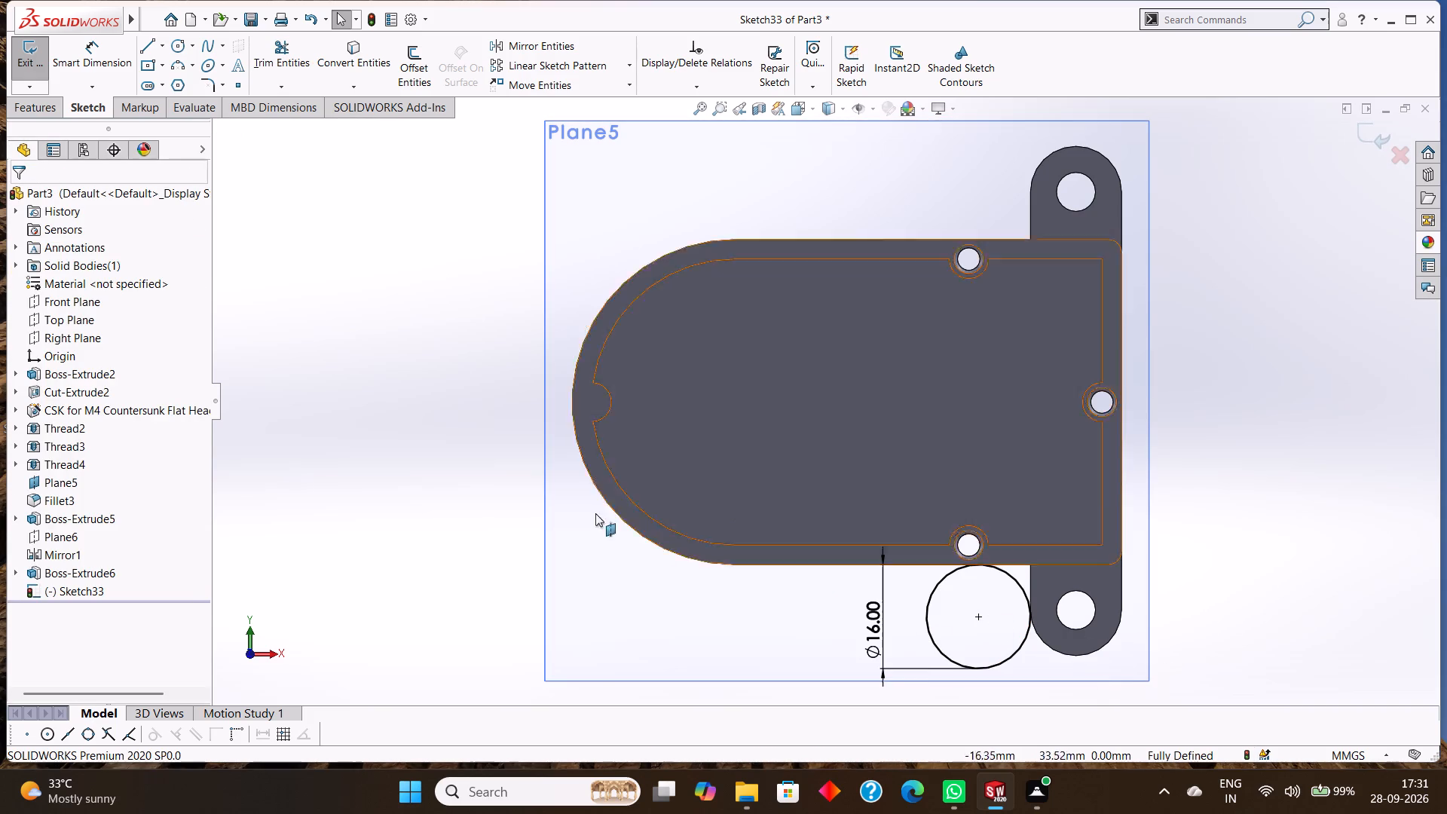
Sketch two connected lines from the circle's tangent point on the housing edge to the wall-lug corner, then along the lug's straight side edge.
{"action": "left_click", "coordinate": [152, 40]}
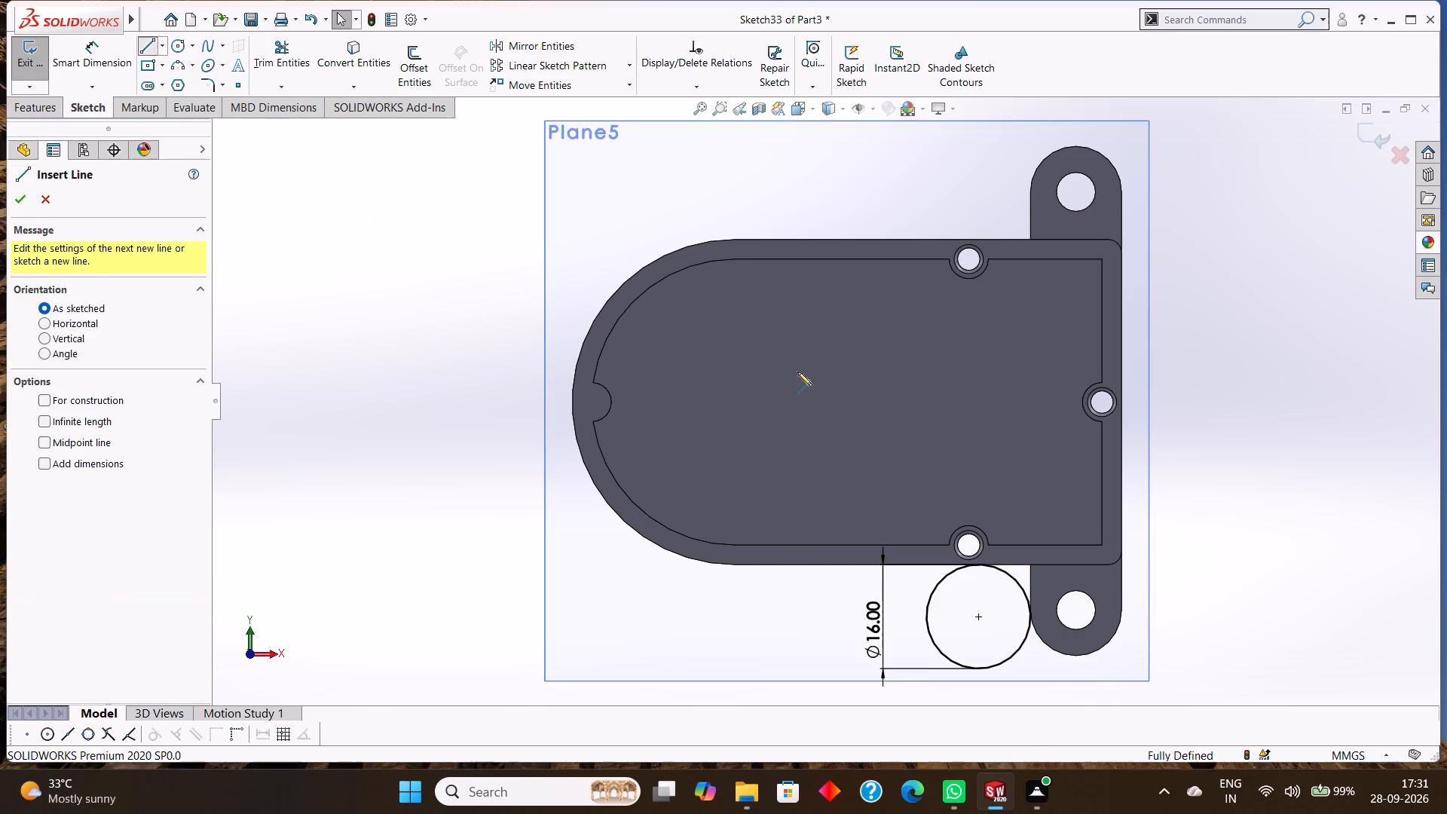
{"action": "left_click", "coordinate": [979, 567]}
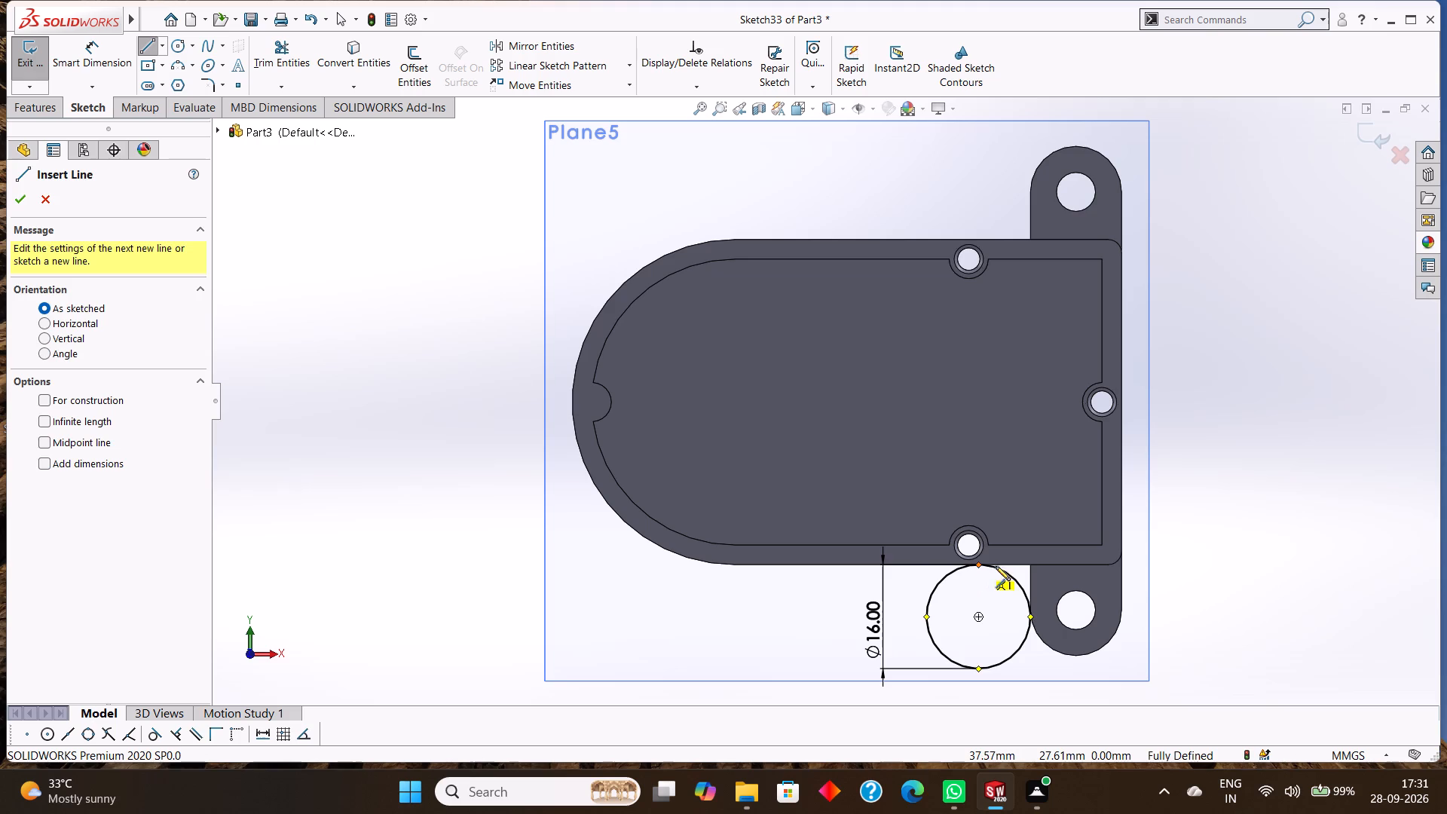
{"action": "left_click", "coordinate": [1030, 566]}
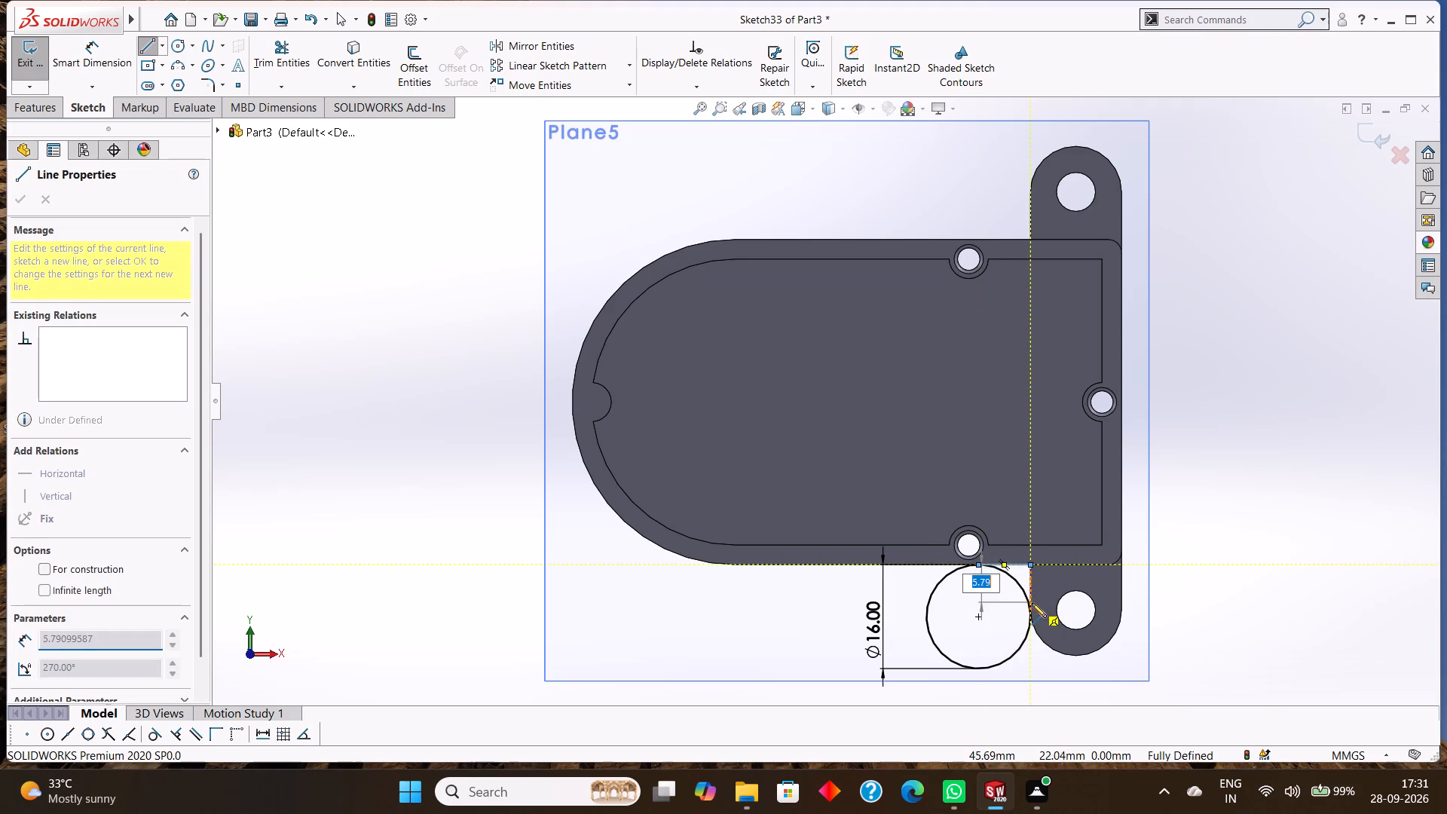
{"action": "left_click", "coordinate": [1031, 610]}
{"action": "right_click", "coordinate": [1180, 586]}
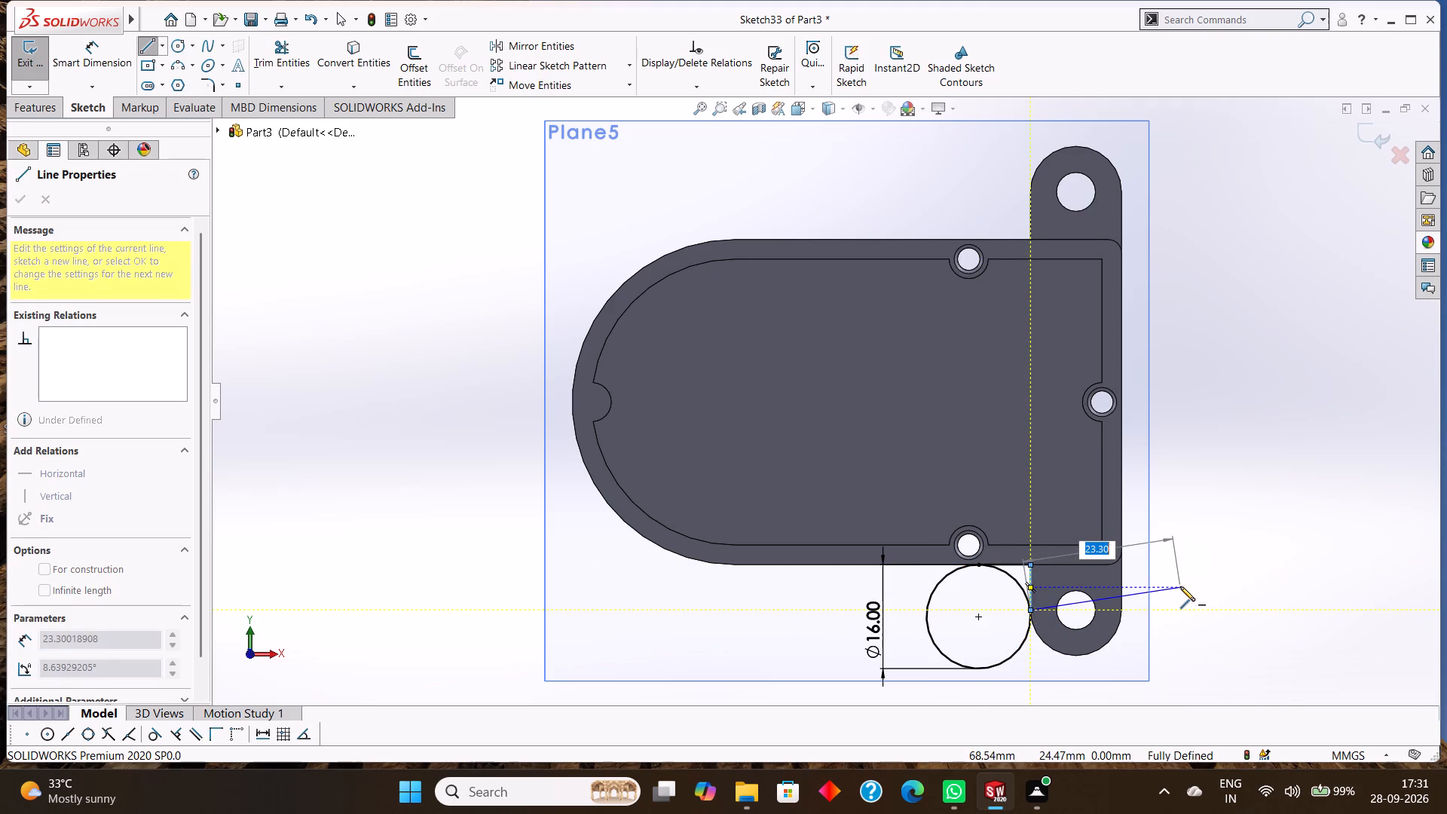
{"action": "left_click", "coordinate": [1203, 603]}
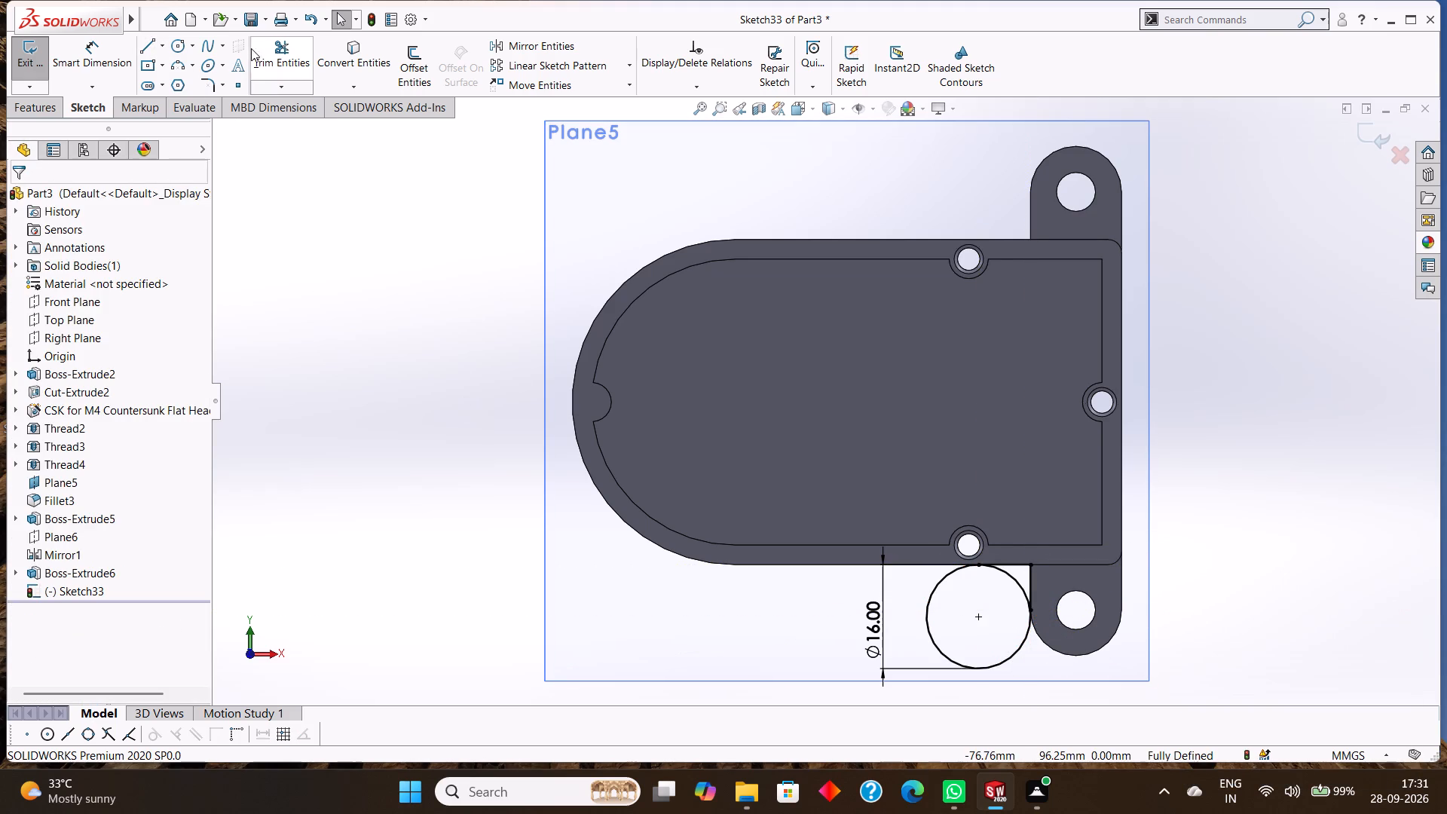
Trim away the 16 mm circle with Trim to closest, keeping the two connected lines at the lug-to-wall corner.
{"action": "left_click", "coordinate": [269, 47]}
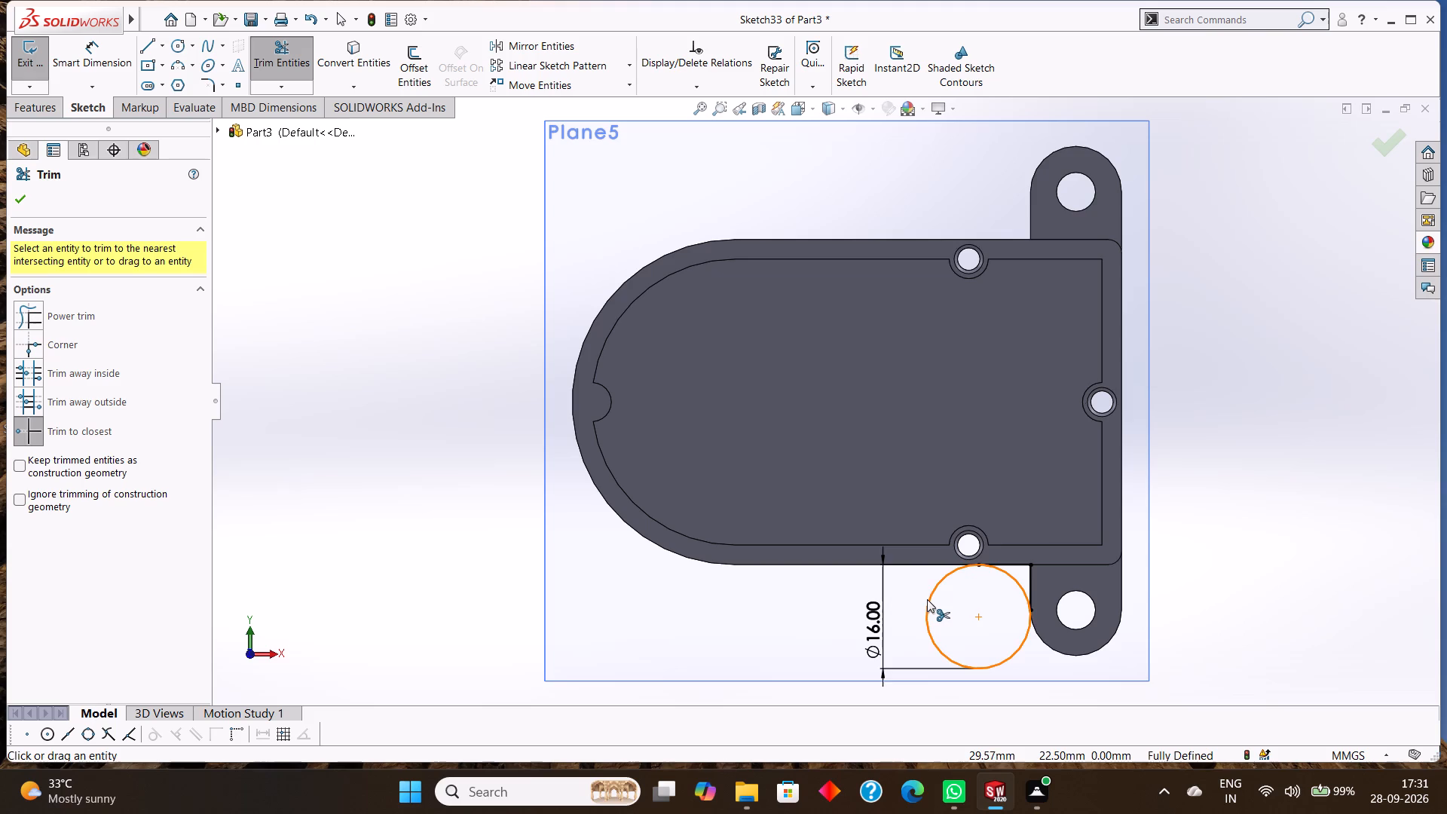
{"action": "left_click", "coordinate": [927, 599]}
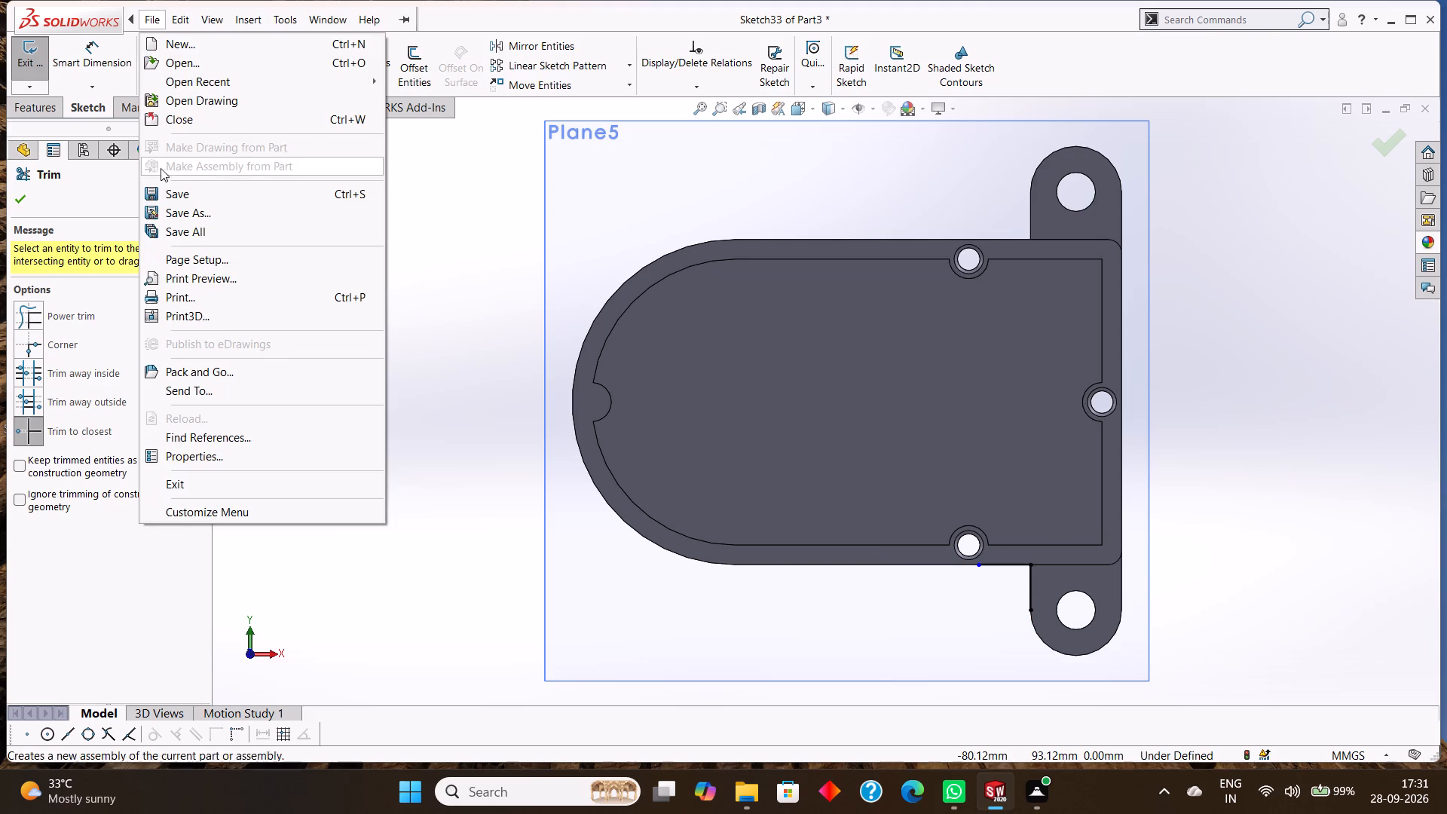
{"action": "key", "text": "Escape"}
{"action": "key", "text": "Escape"}
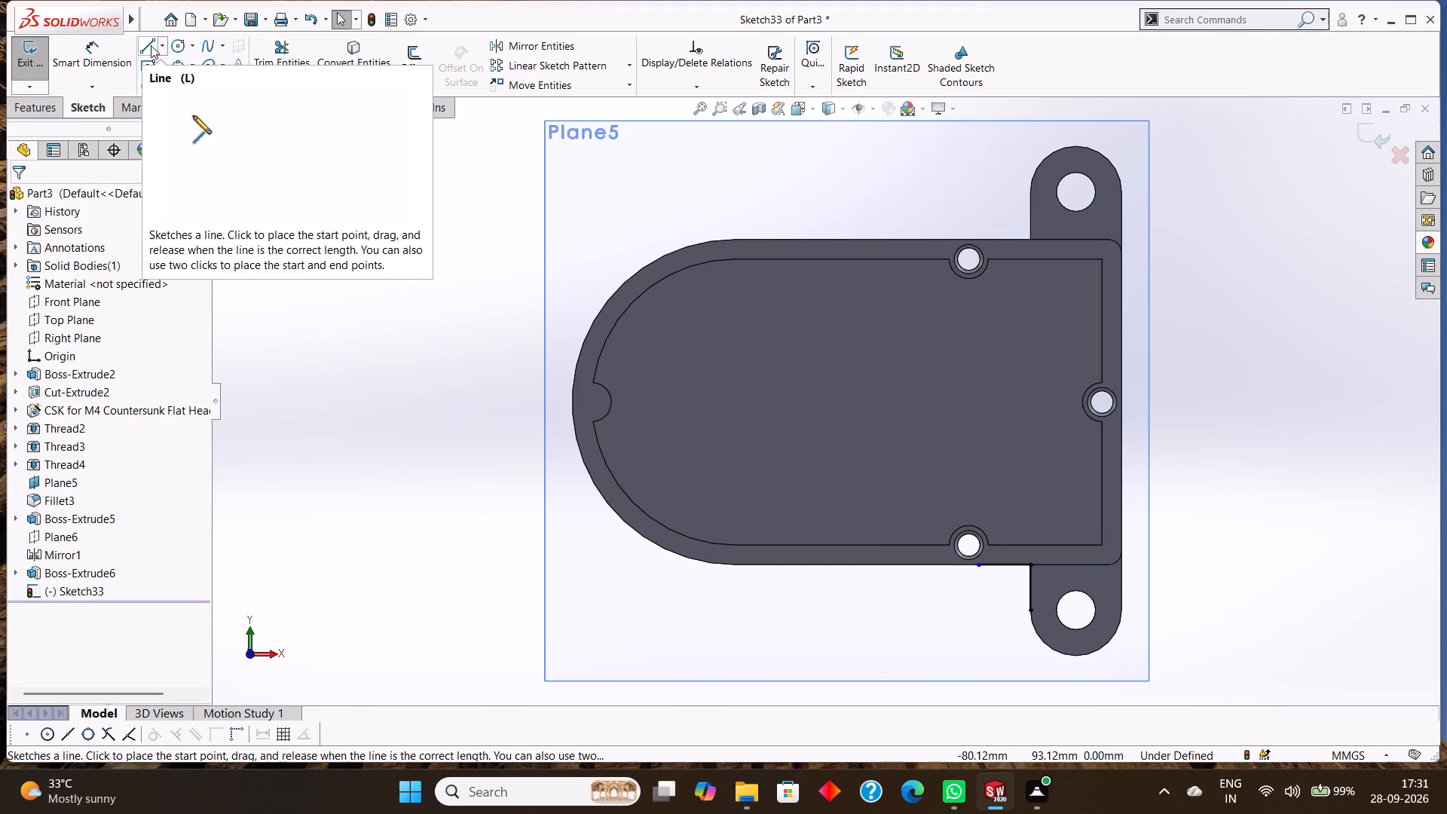
Sketch a three-point arc of 8 mm radius from the horizontal line's free end on the housing edge to the lug's side edge.
{"action": "left_click", "coordinate": [171, 68]}
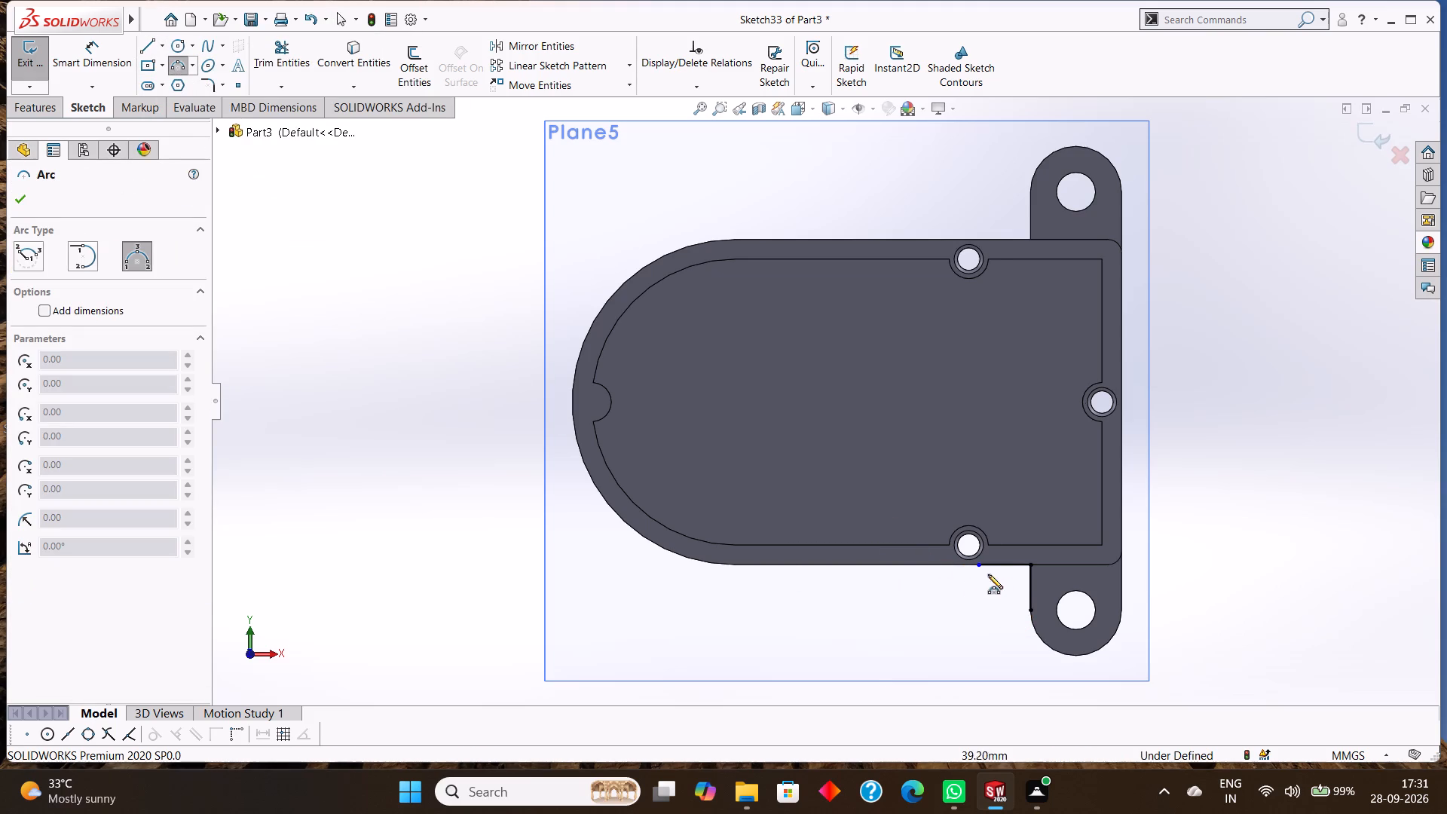
{"action": "left_click", "coordinate": [977, 565]}
{"action": "left_click", "coordinate": [1032, 615]}
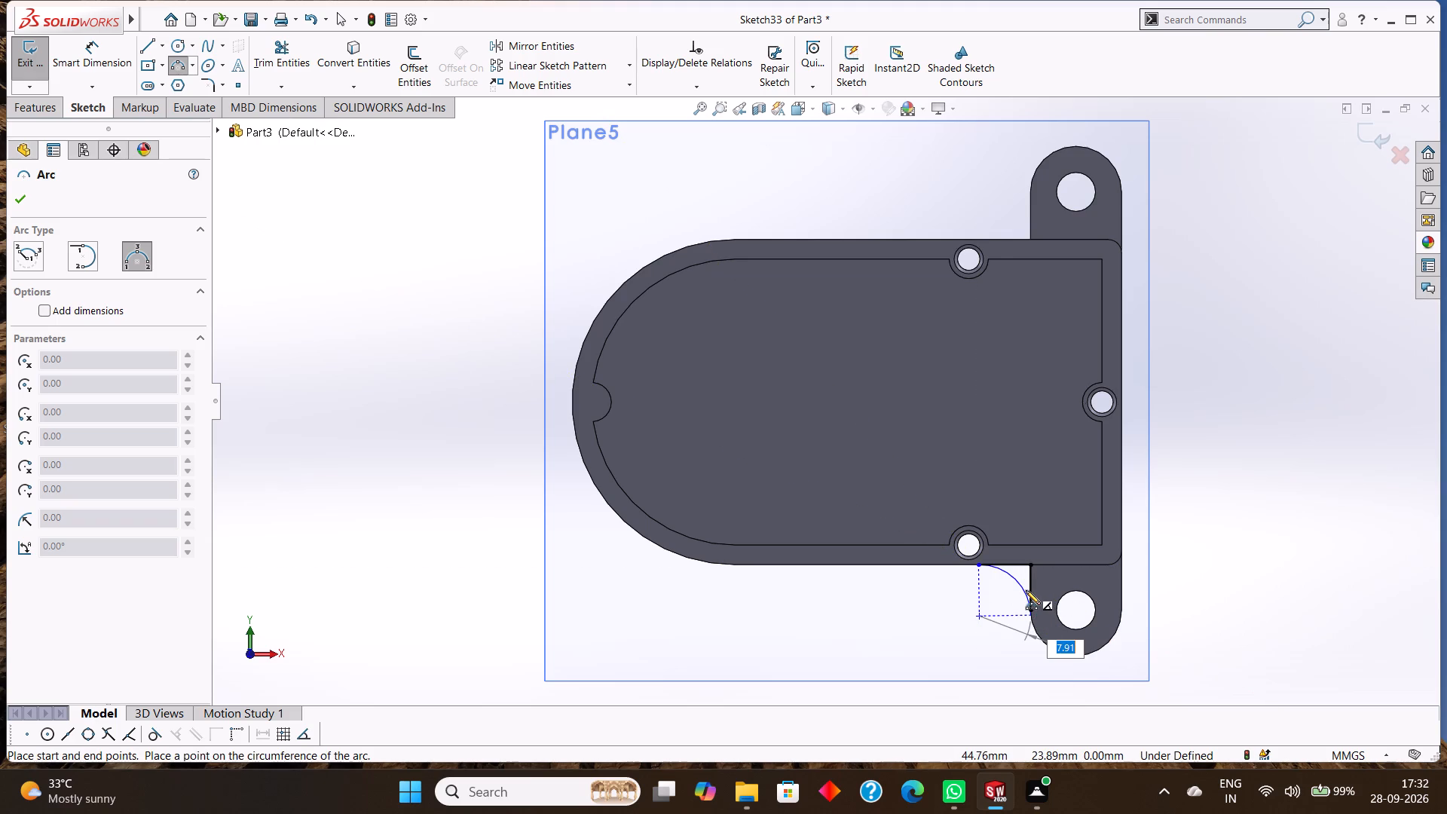
{"action": "key", "text": "8"}
{"action": "key", "text": "Return"}
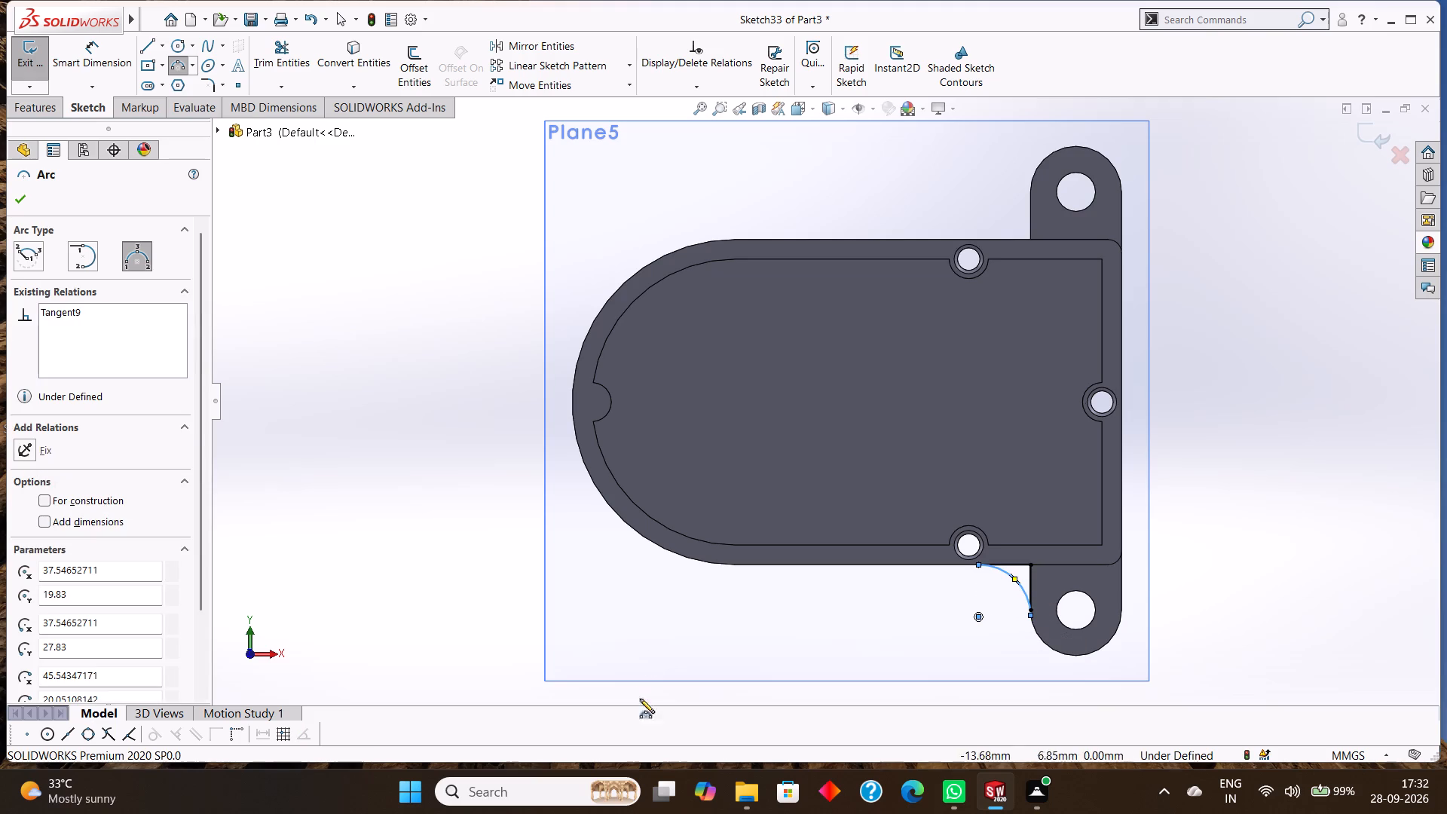
{"action": "left_click", "coordinate": [23, 197]}
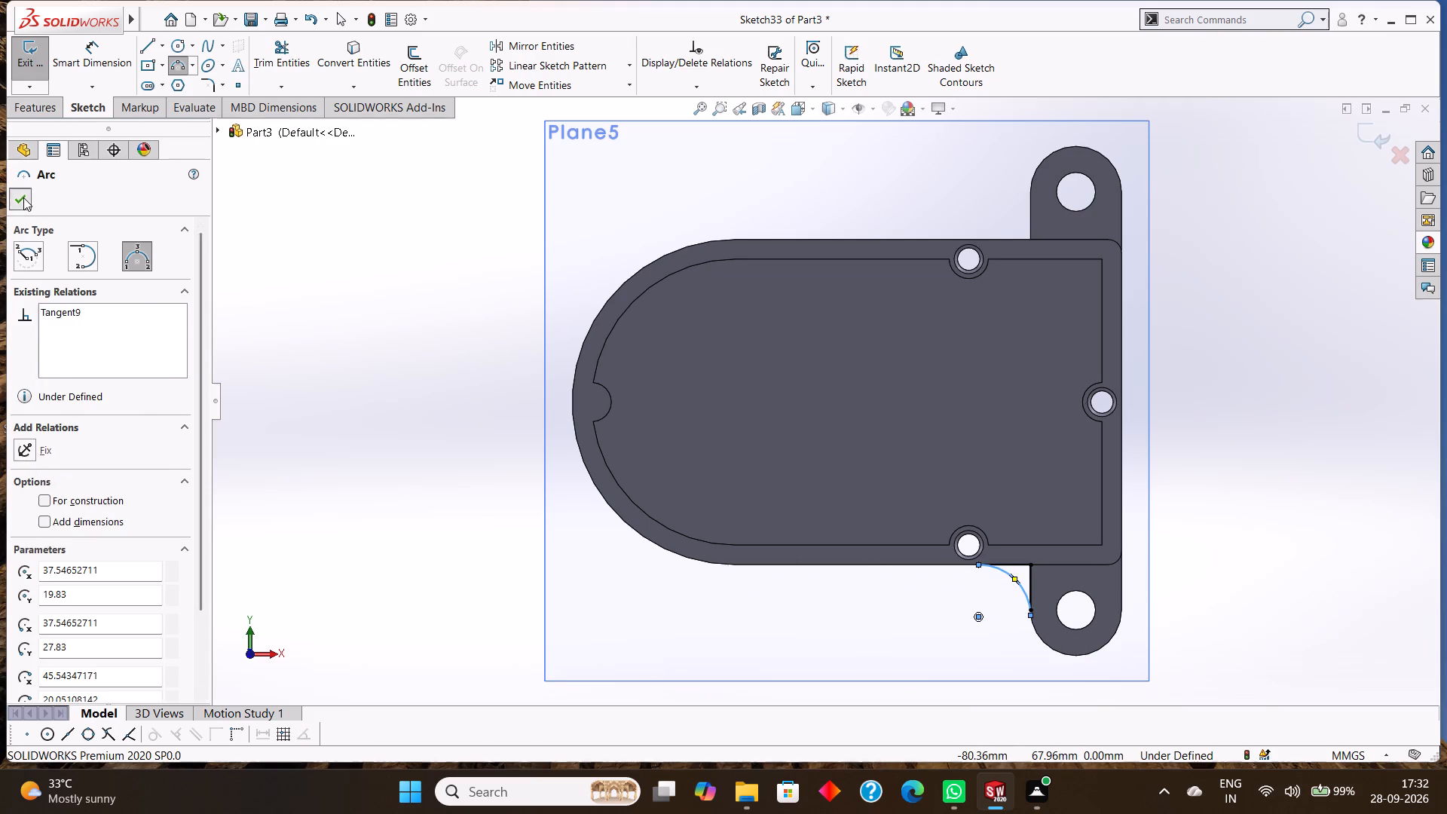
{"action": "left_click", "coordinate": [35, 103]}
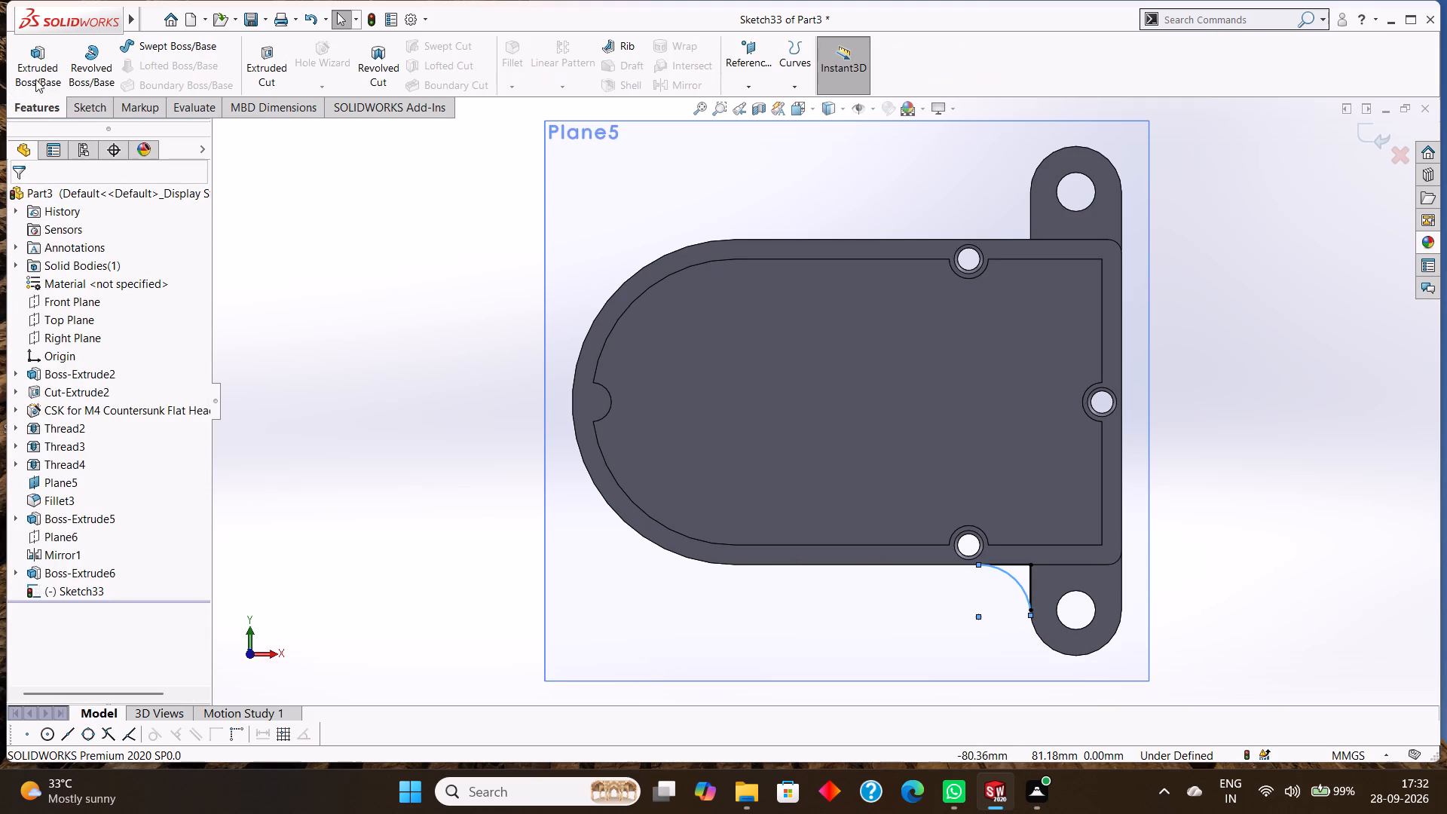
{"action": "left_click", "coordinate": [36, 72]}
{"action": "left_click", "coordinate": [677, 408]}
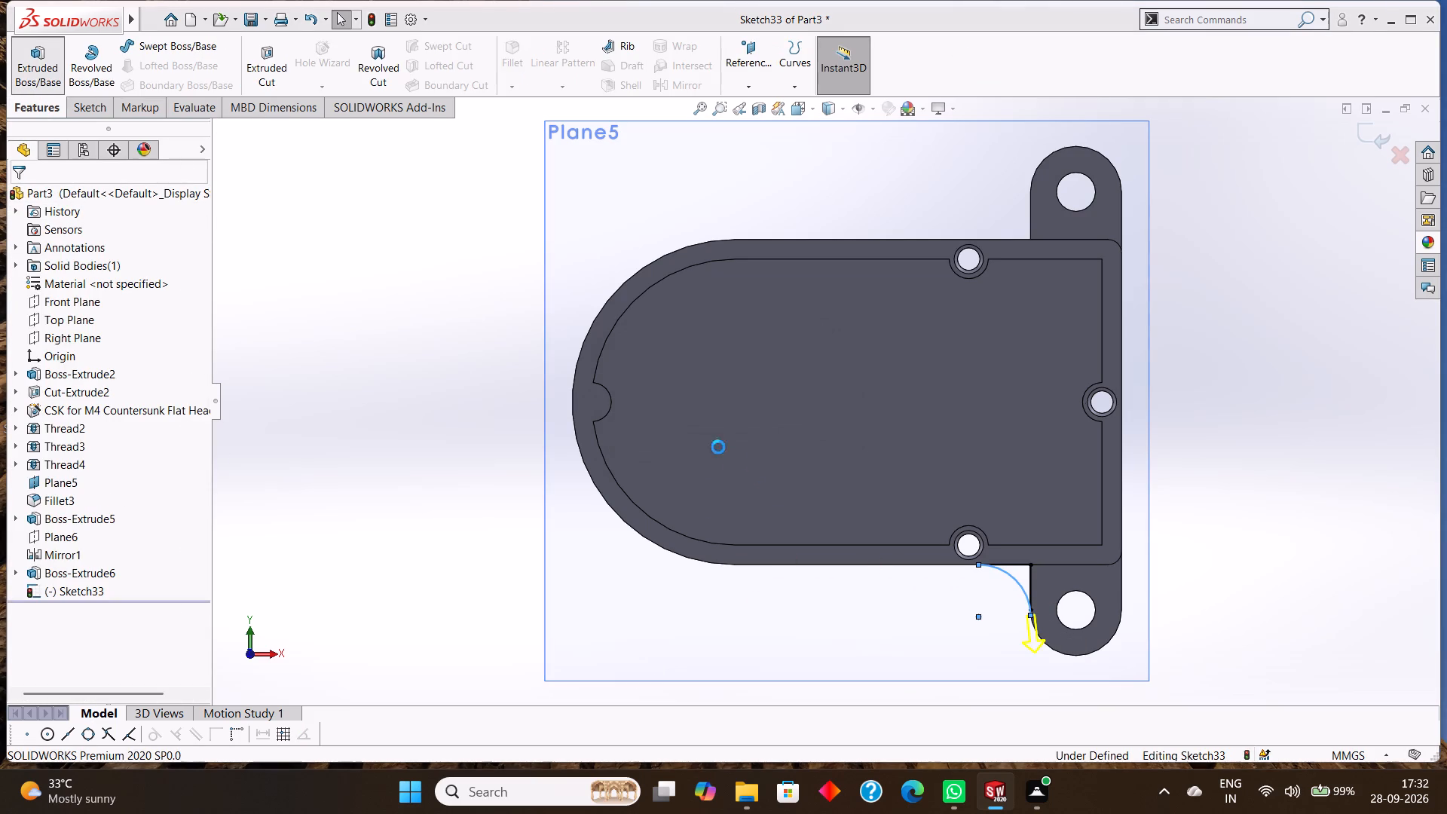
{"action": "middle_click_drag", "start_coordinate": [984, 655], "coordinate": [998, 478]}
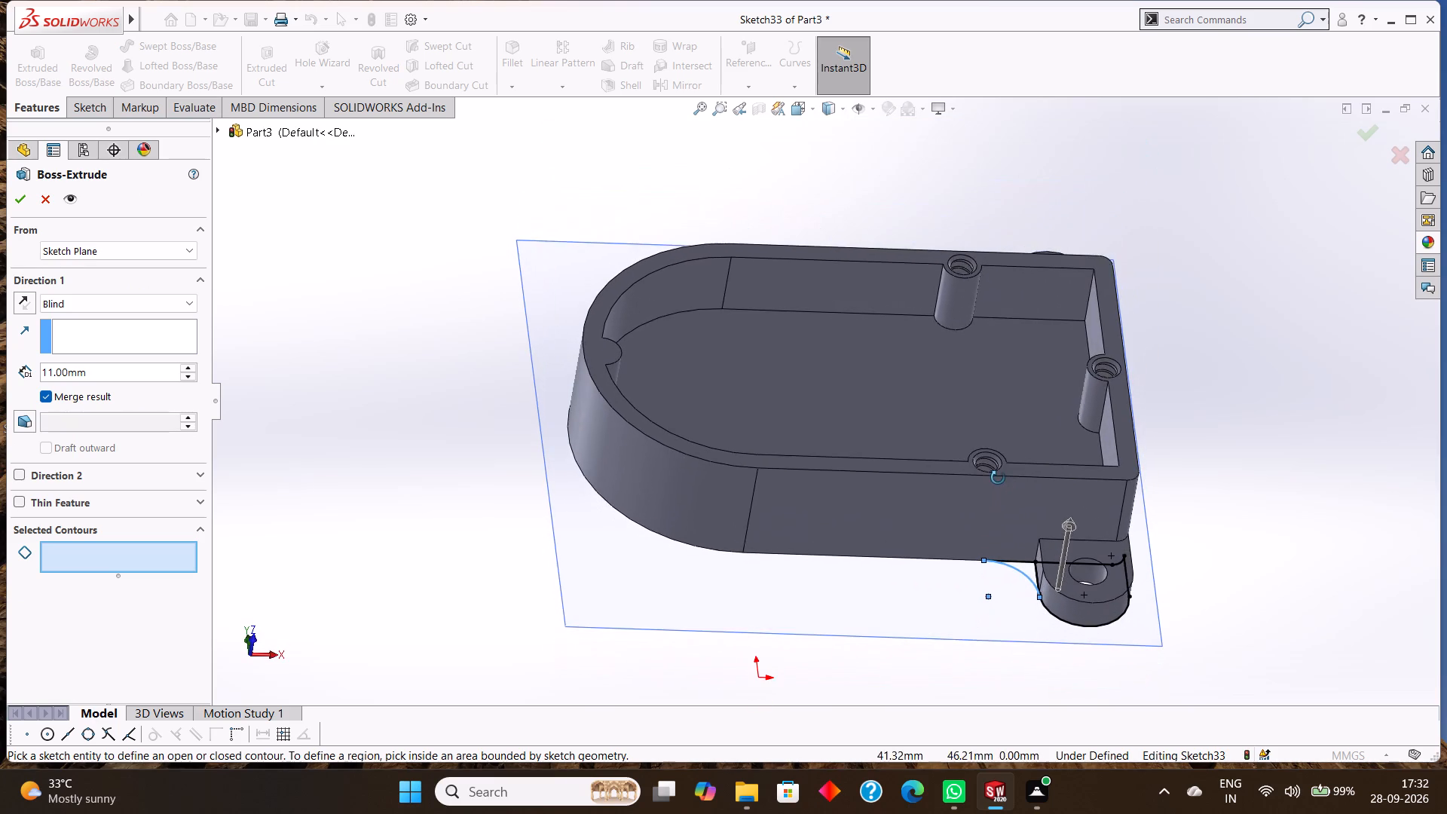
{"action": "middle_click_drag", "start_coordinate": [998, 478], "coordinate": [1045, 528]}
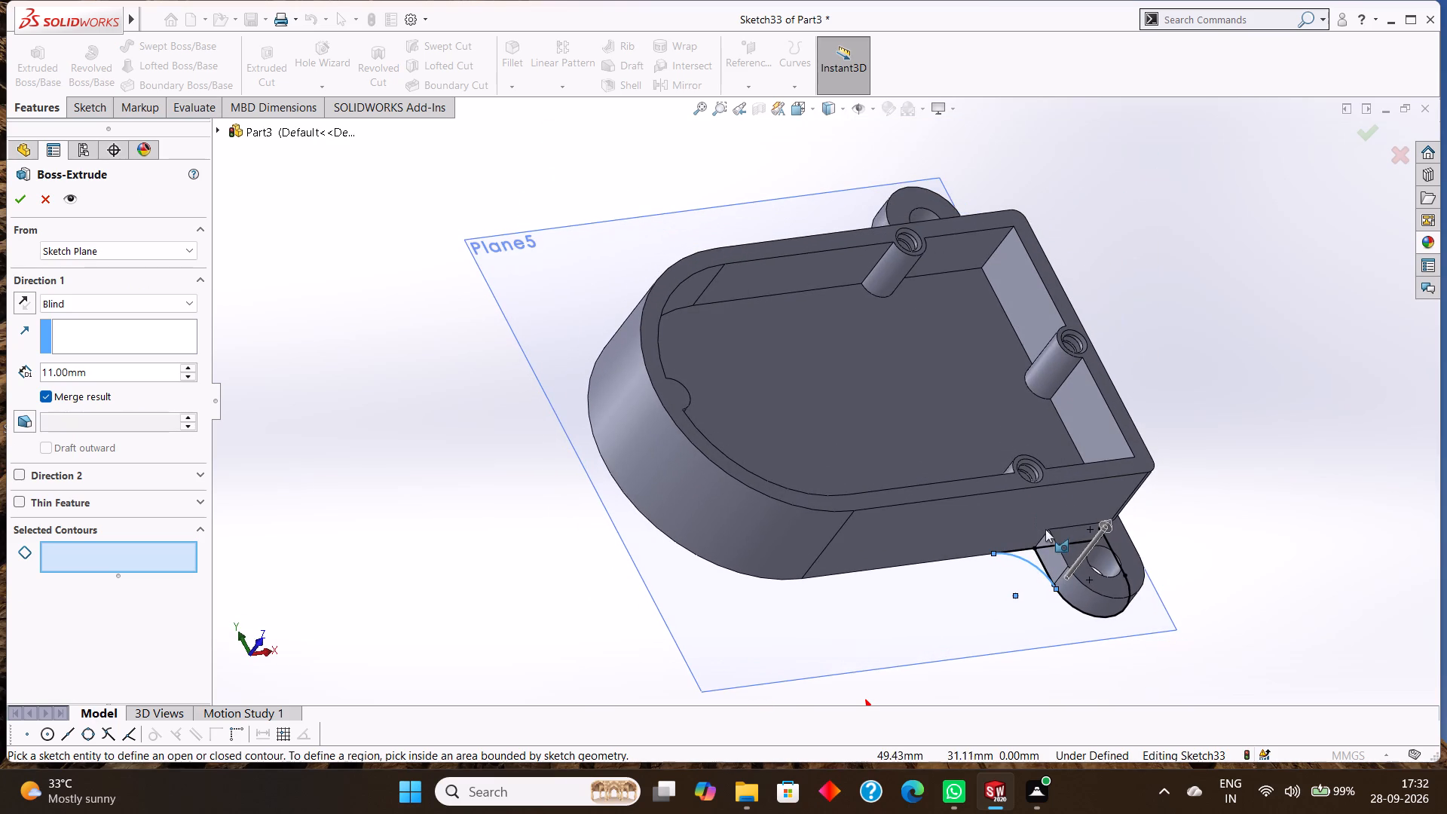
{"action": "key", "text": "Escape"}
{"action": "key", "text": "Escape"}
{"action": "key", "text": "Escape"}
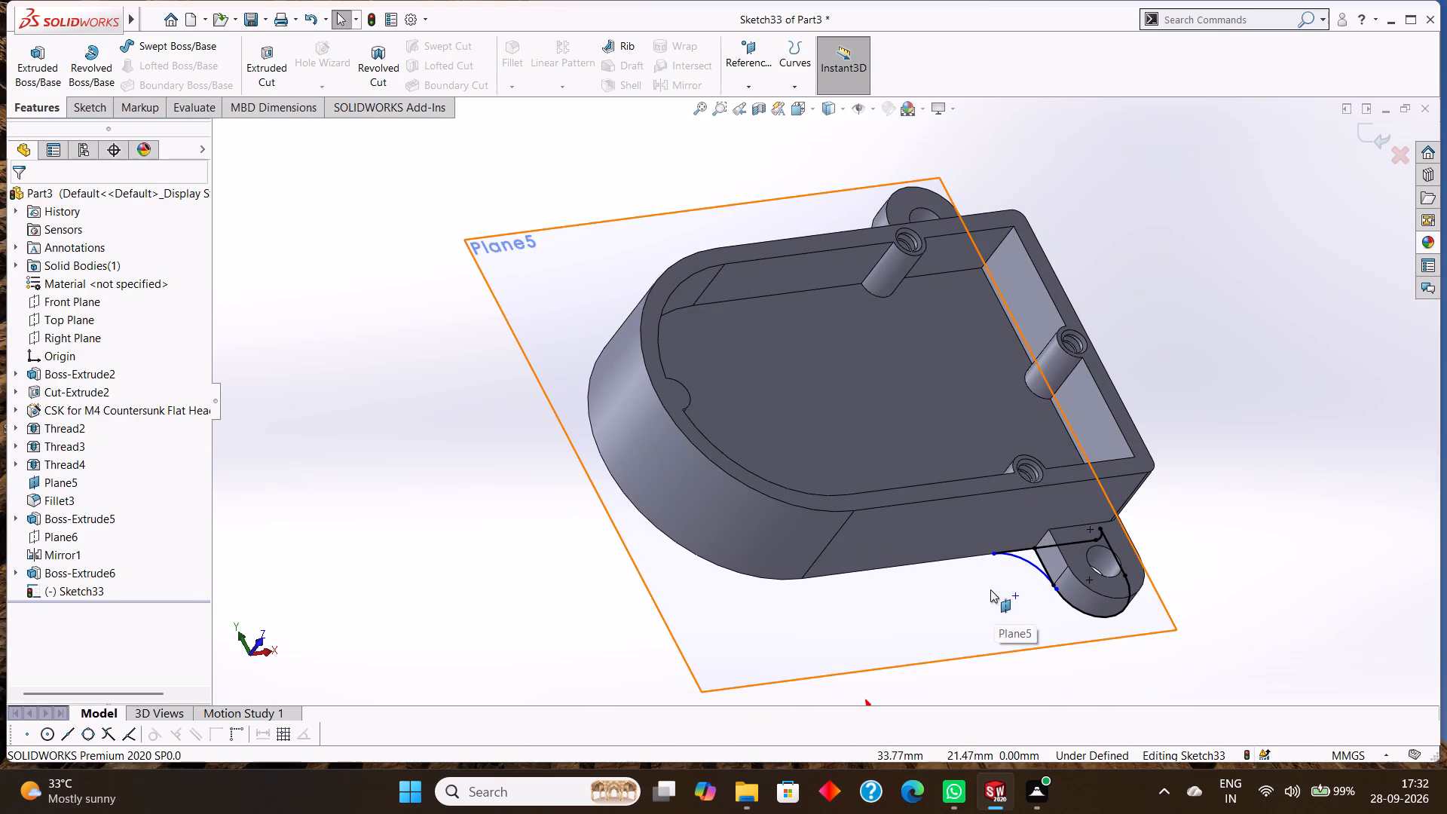
Delete the horizontal line along the housing edge and the vertical line along the lug's side edge from the sketch.
{"action": "scroll", "coordinate": [1229, 563], "scroll_direction": "down", "scroll_amount": 3}
{"action": "left_click", "coordinate": [652, 641]}
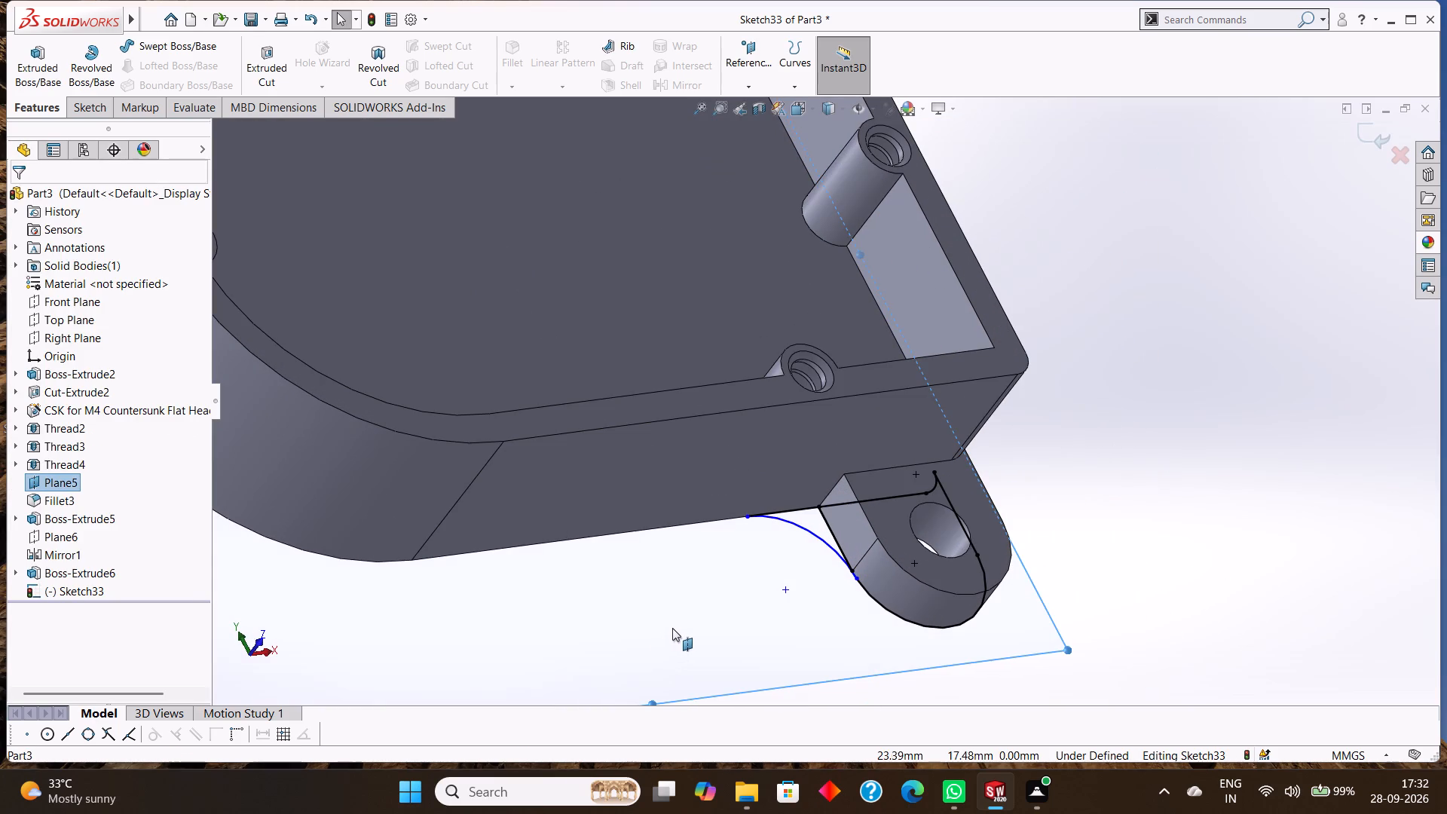
{"action": "key", "text": "ctrl+8"}
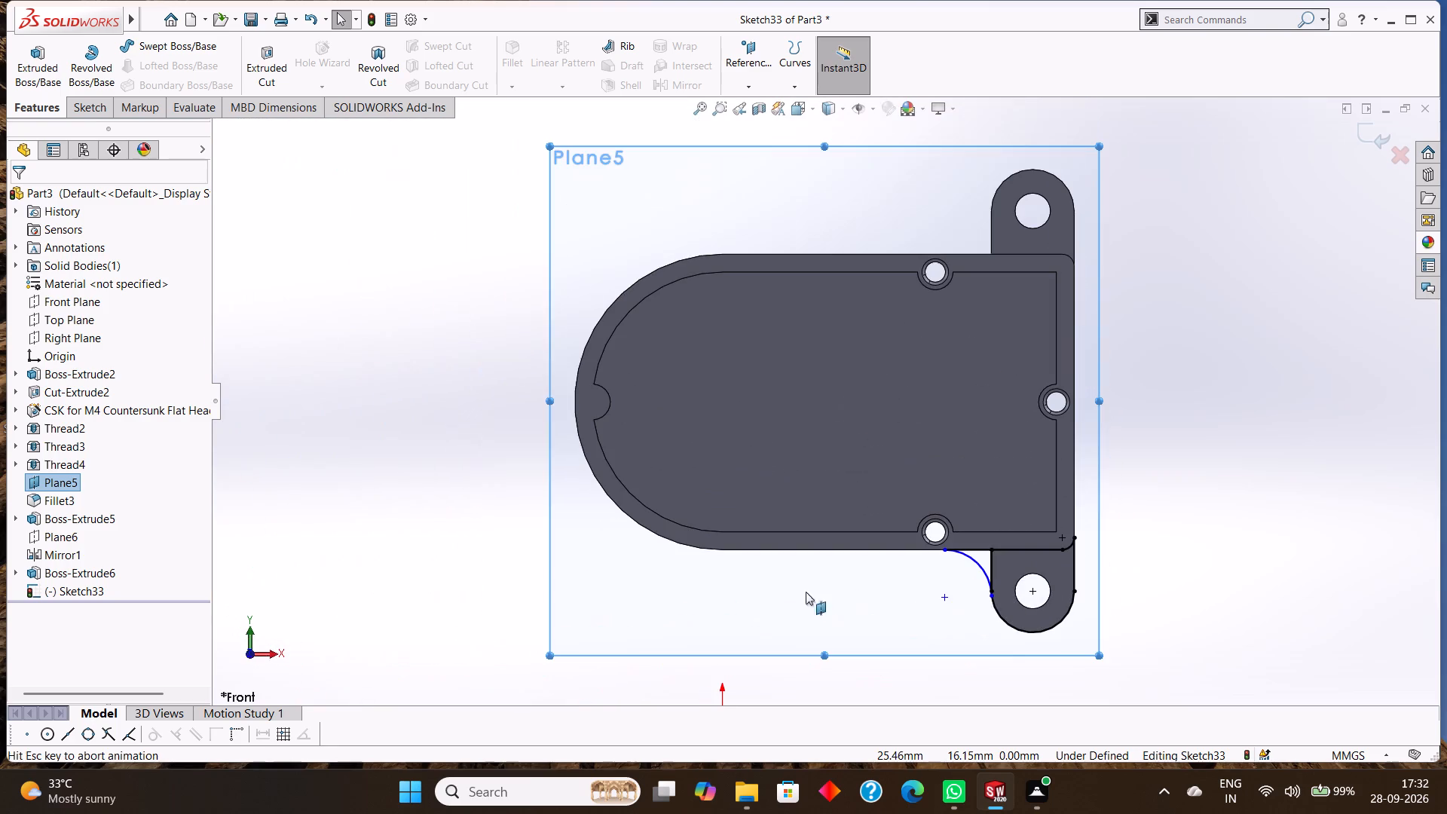
{"action": "left_click", "coordinate": [959, 555]}
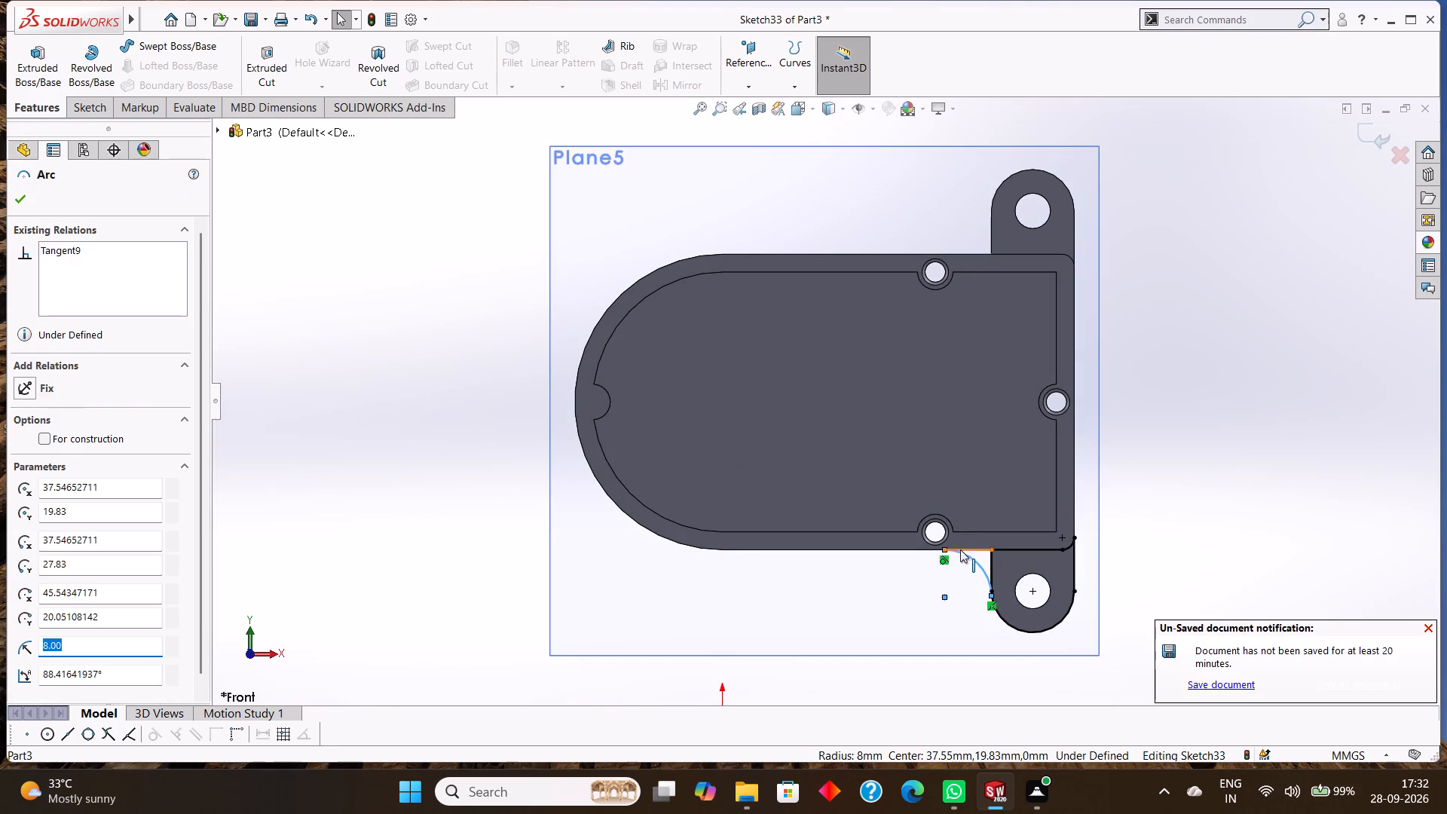
{"action": "right_click", "coordinate": [971, 547]}
{"action": "left_click", "coordinate": [1023, 741]}
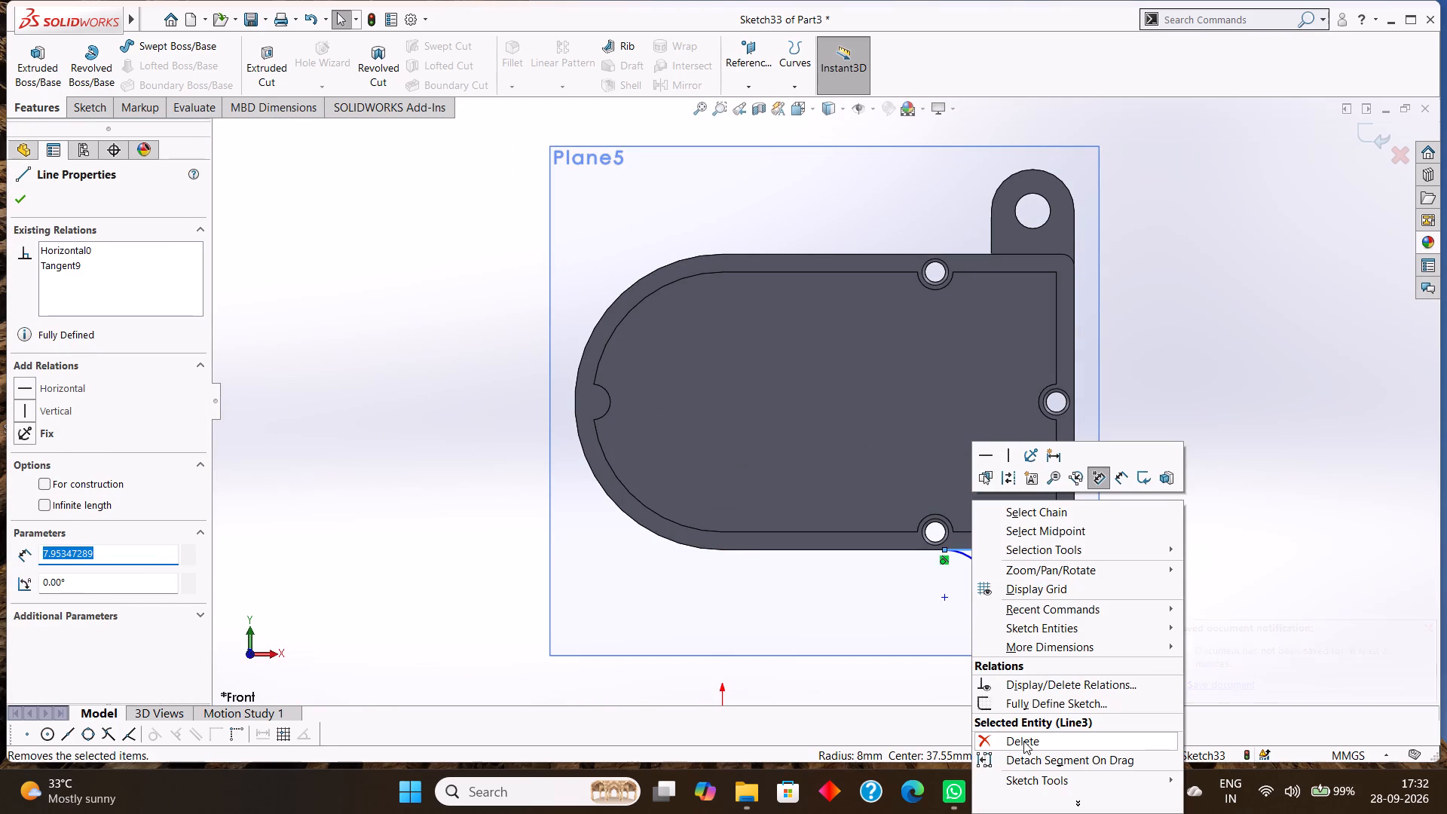
{"action": "right_click", "coordinate": [990, 561]}
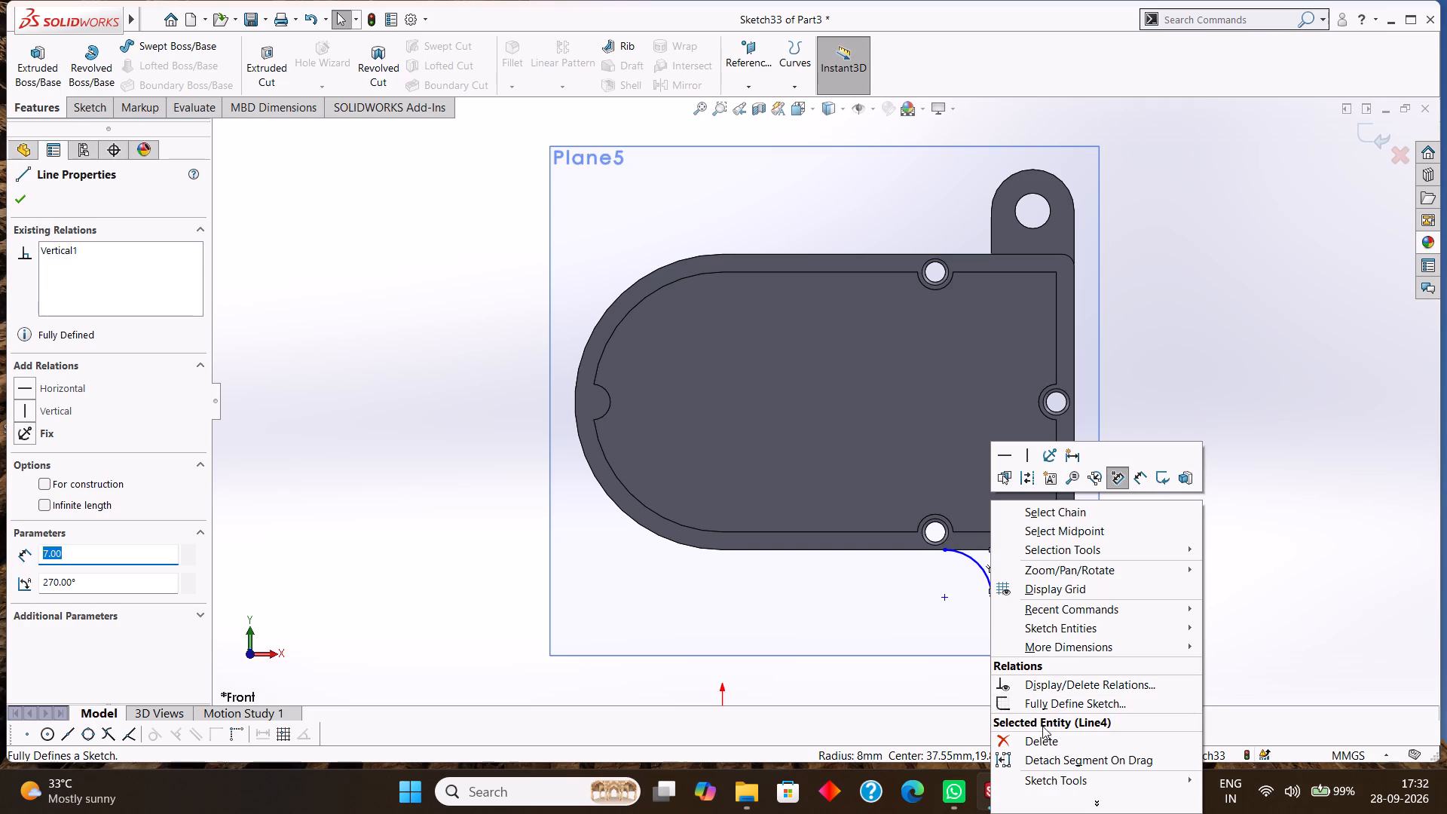
{"action": "left_click", "coordinate": [1044, 741]}
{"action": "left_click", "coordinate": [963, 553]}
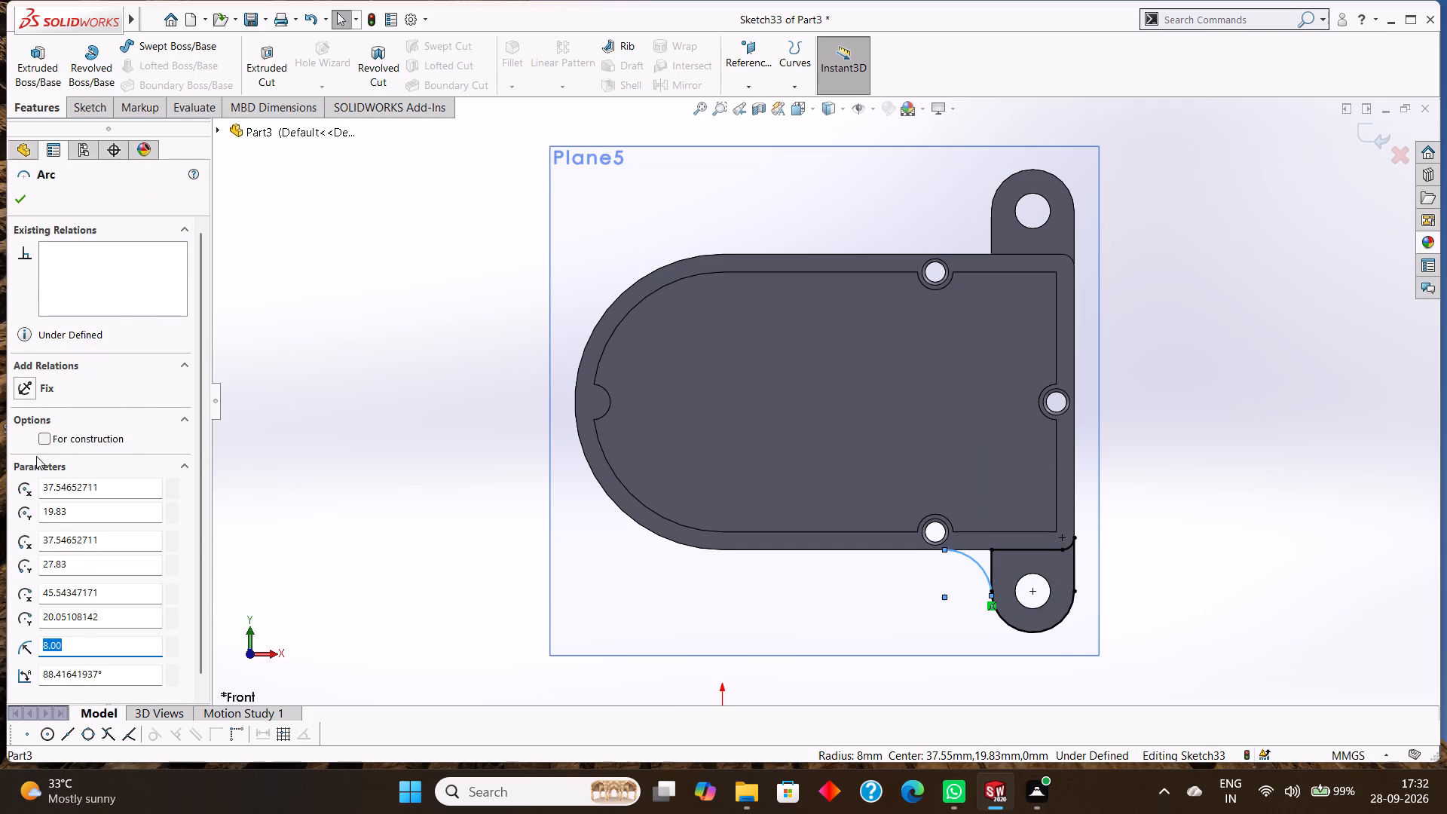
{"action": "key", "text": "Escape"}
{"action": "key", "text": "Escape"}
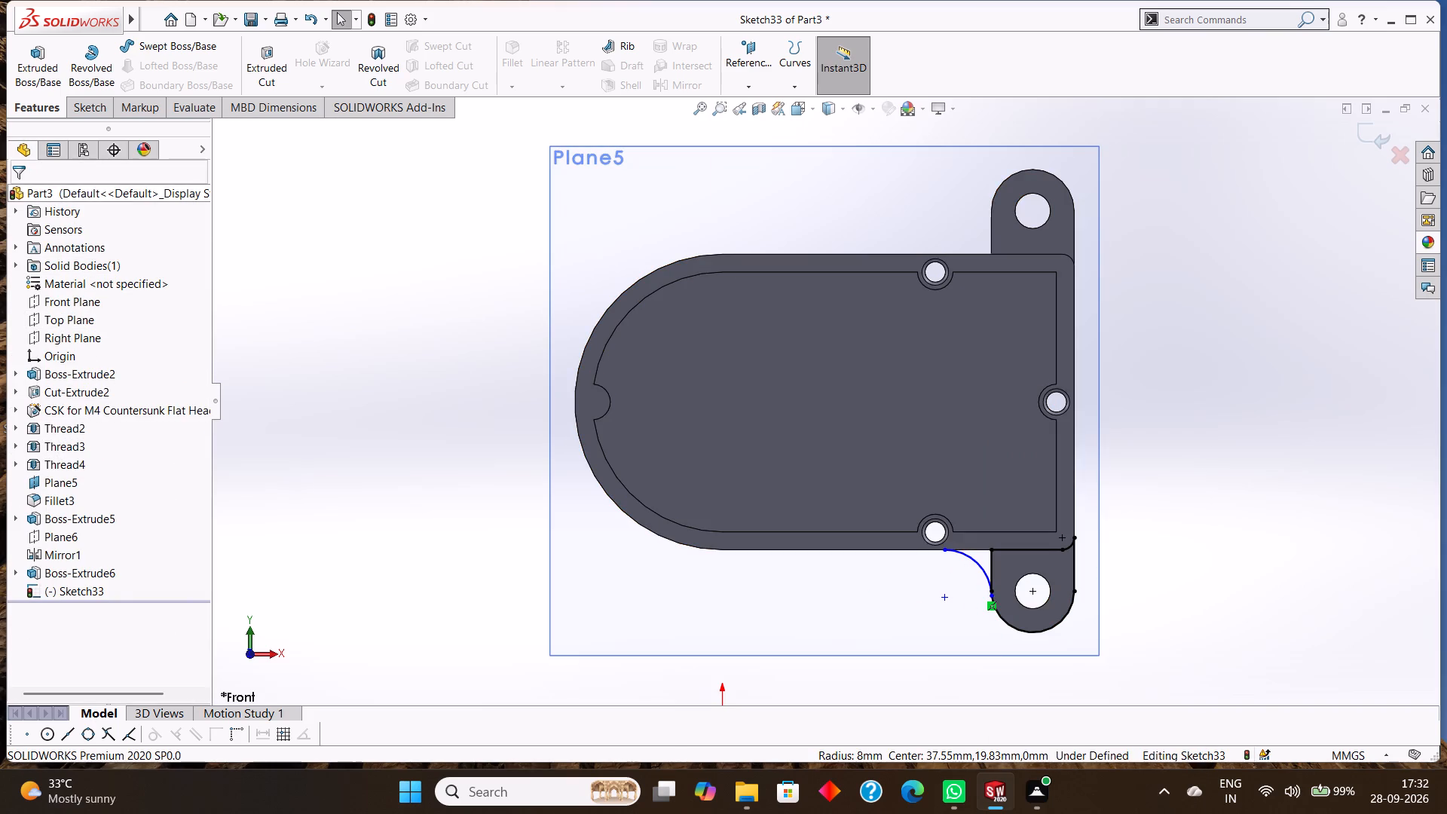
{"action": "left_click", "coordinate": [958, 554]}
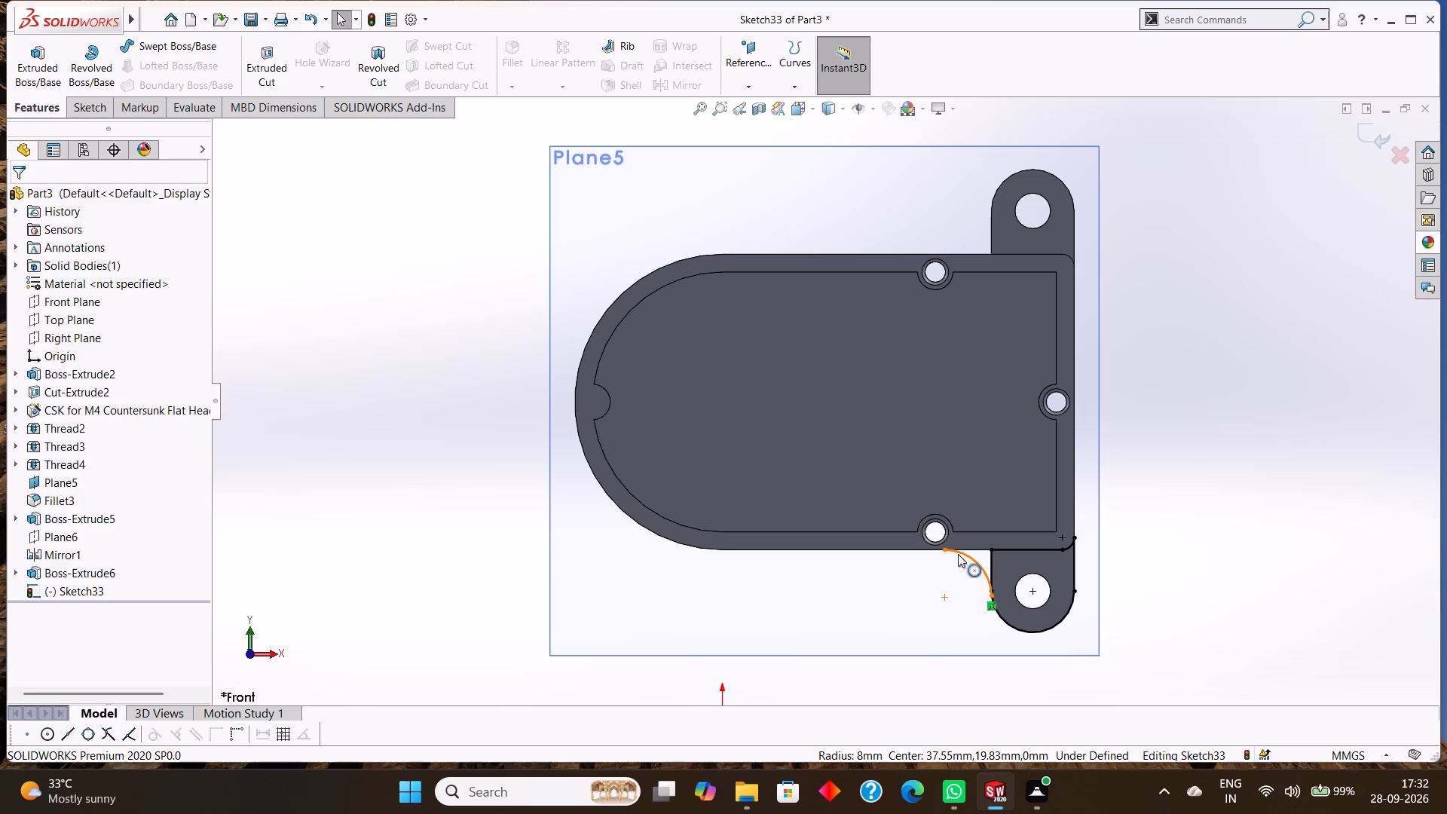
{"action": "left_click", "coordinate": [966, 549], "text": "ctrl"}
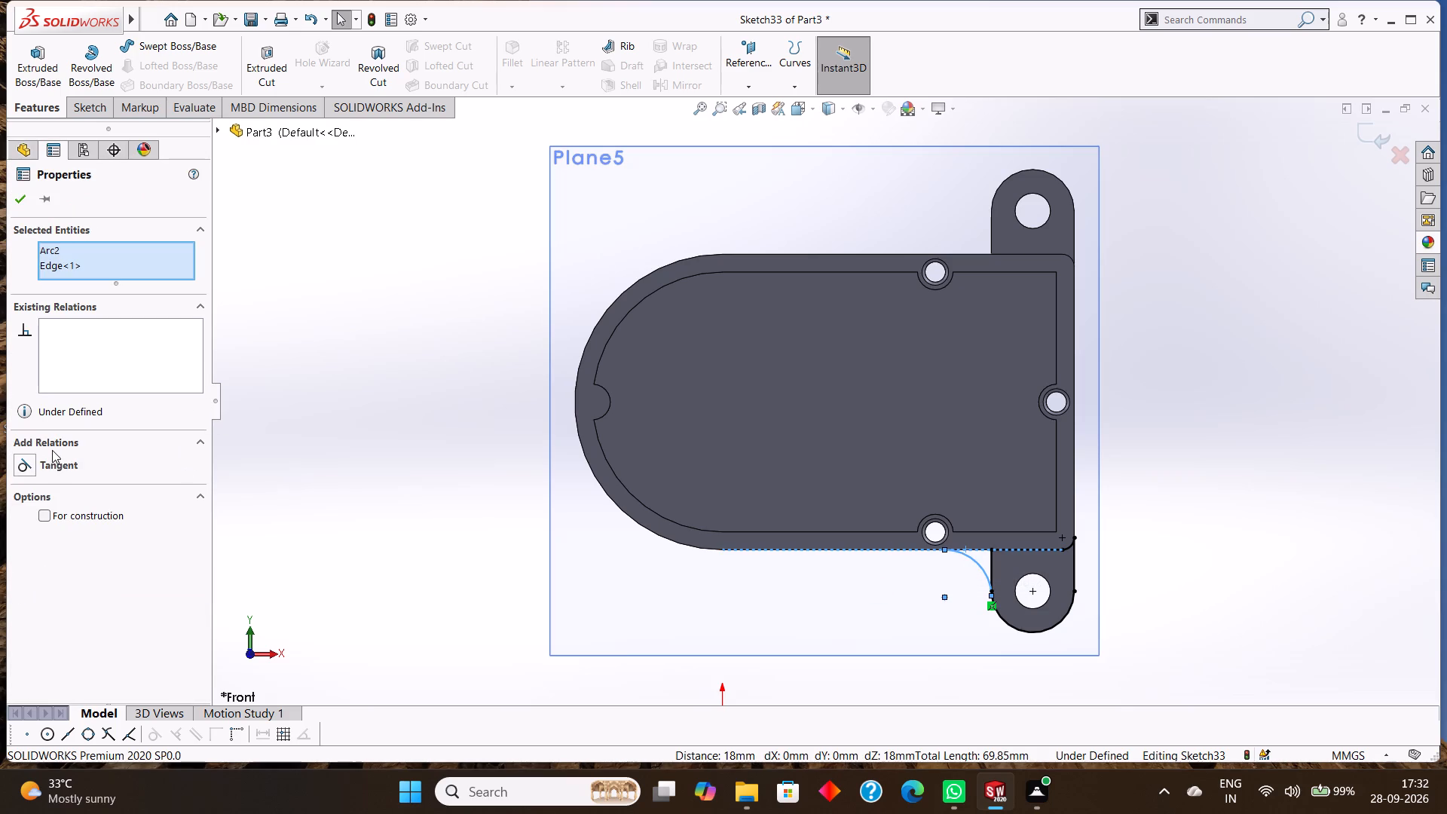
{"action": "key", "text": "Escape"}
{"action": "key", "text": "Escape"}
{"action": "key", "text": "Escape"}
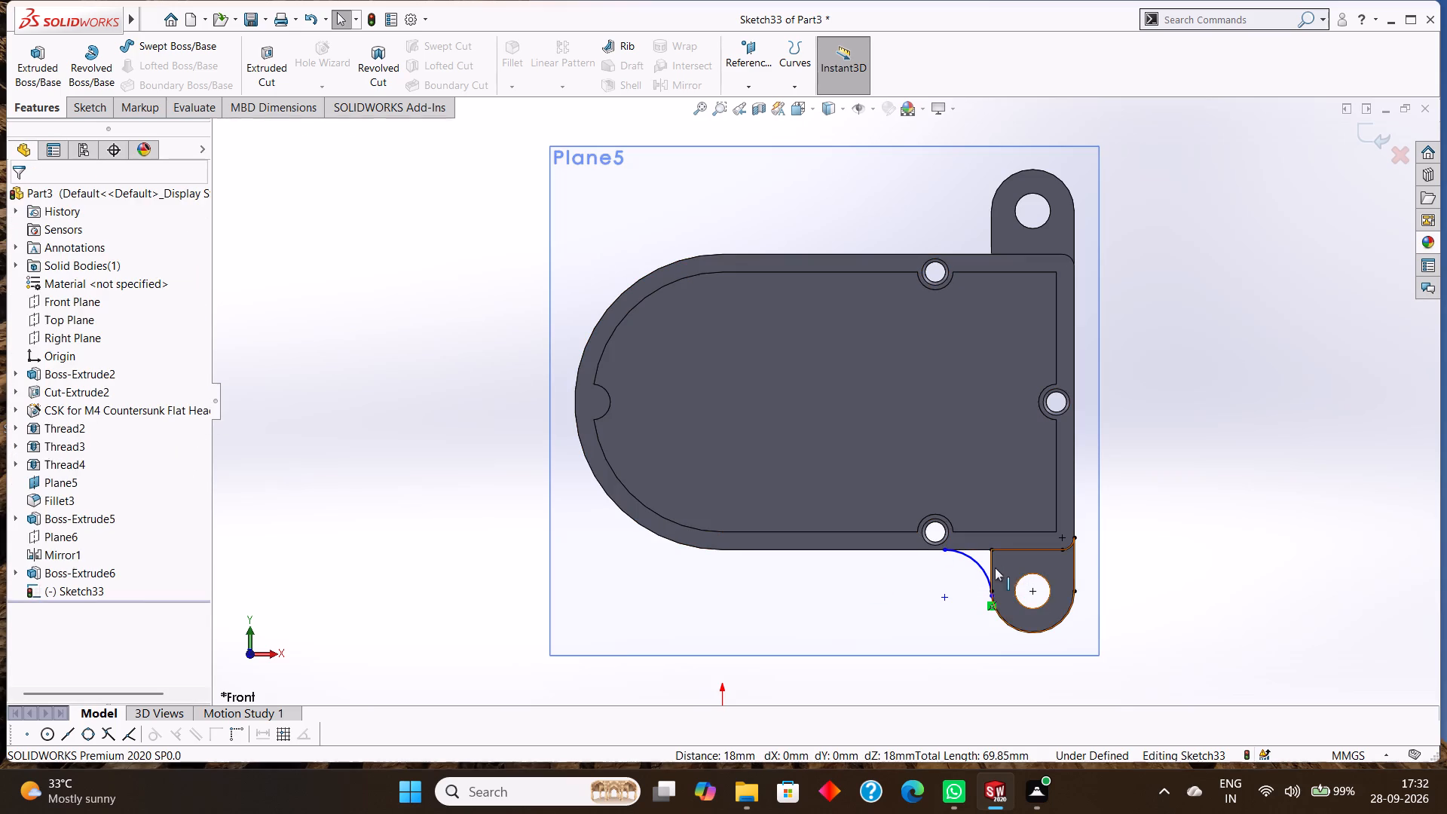
Make the arc tangent to the housing's lower long outer edge.
{"action": "left_click", "coordinate": [977, 564]}
{"action": "left_click", "coordinate": [928, 549], "text": "ctrl"}
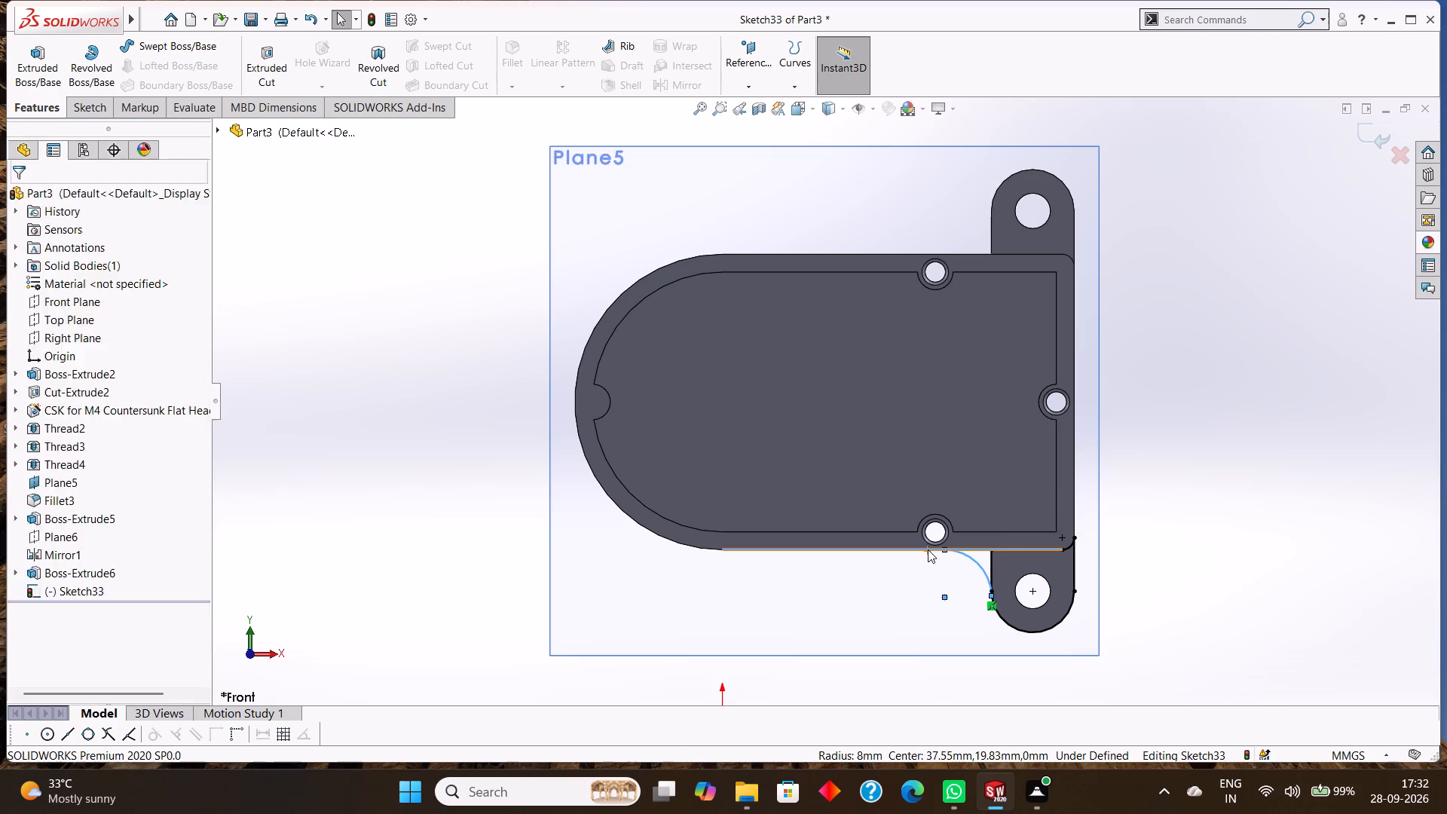
{"action": "left_click", "coordinate": [57, 461]}
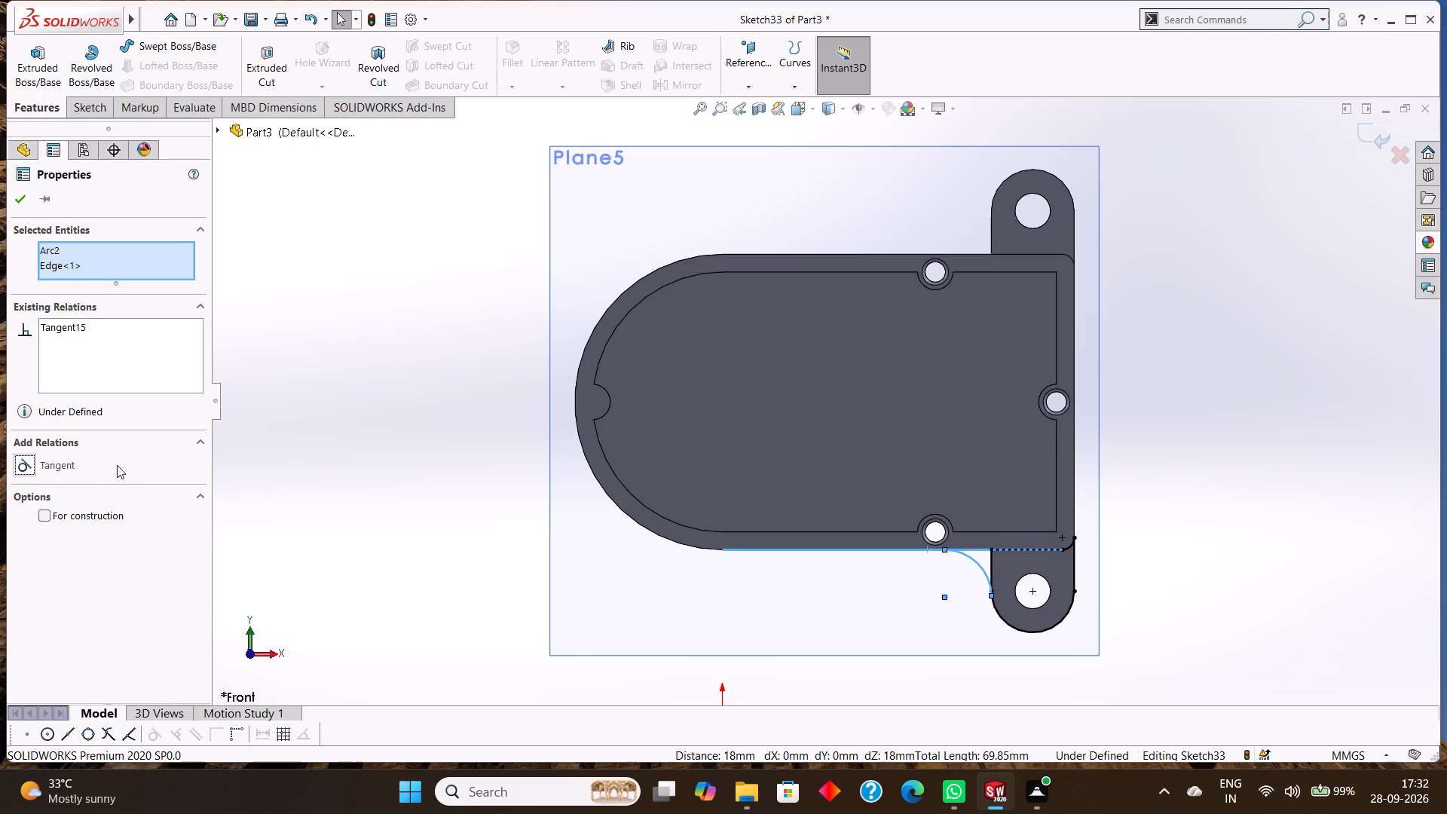
{"action": "left_click", "coordinate": [18, 200]}
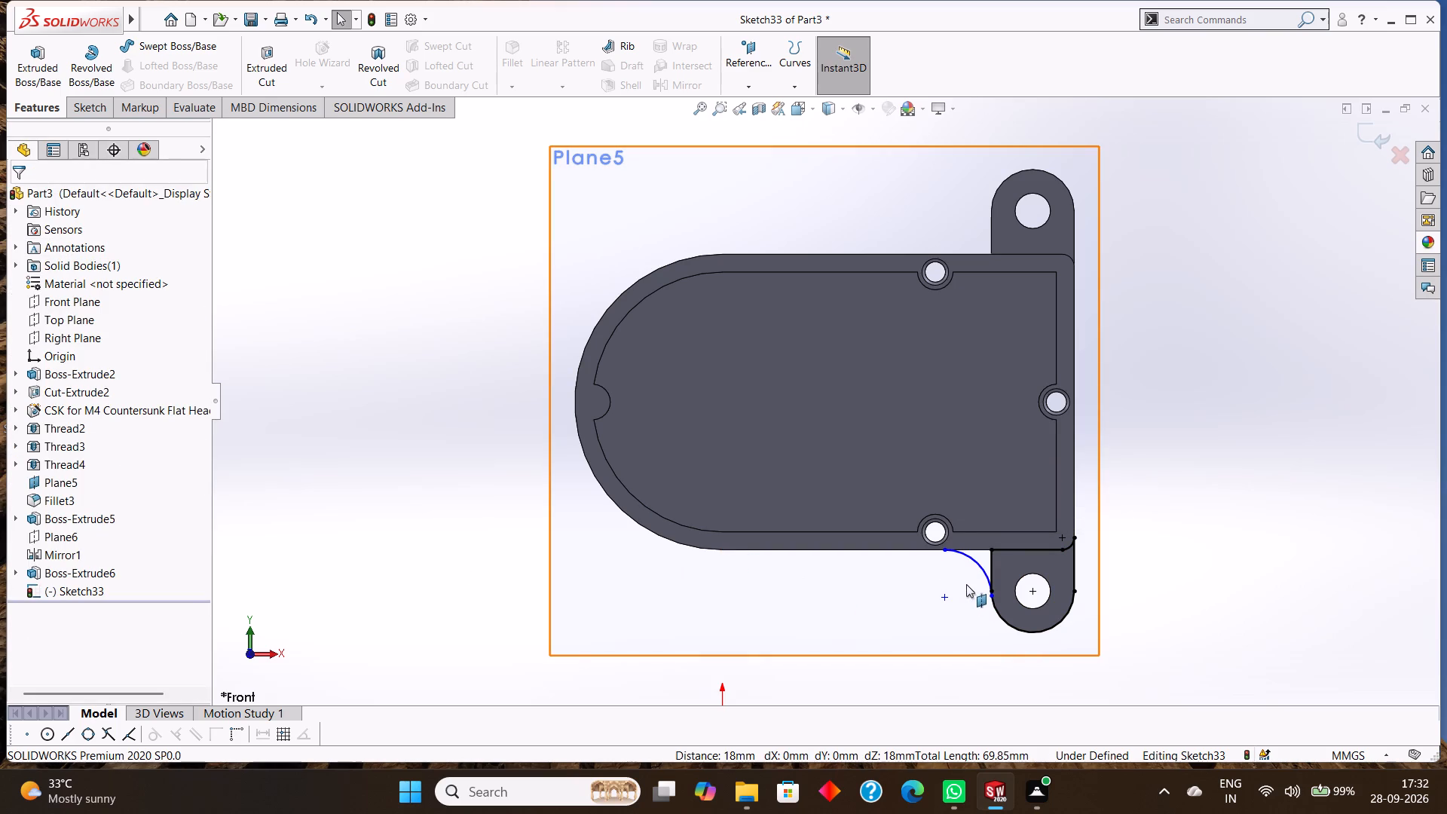
Delete the remaining vertical sketch line lying on the lower lug's straight side edge.
{"action": "scroll", "coordinate": [992, 599], "scroll_direction": "down", "scroll_amount": 6}
{"action": "scroll", "coordinate": [886, 432], "scroll_direction": "down", "scroll_amount": 4}
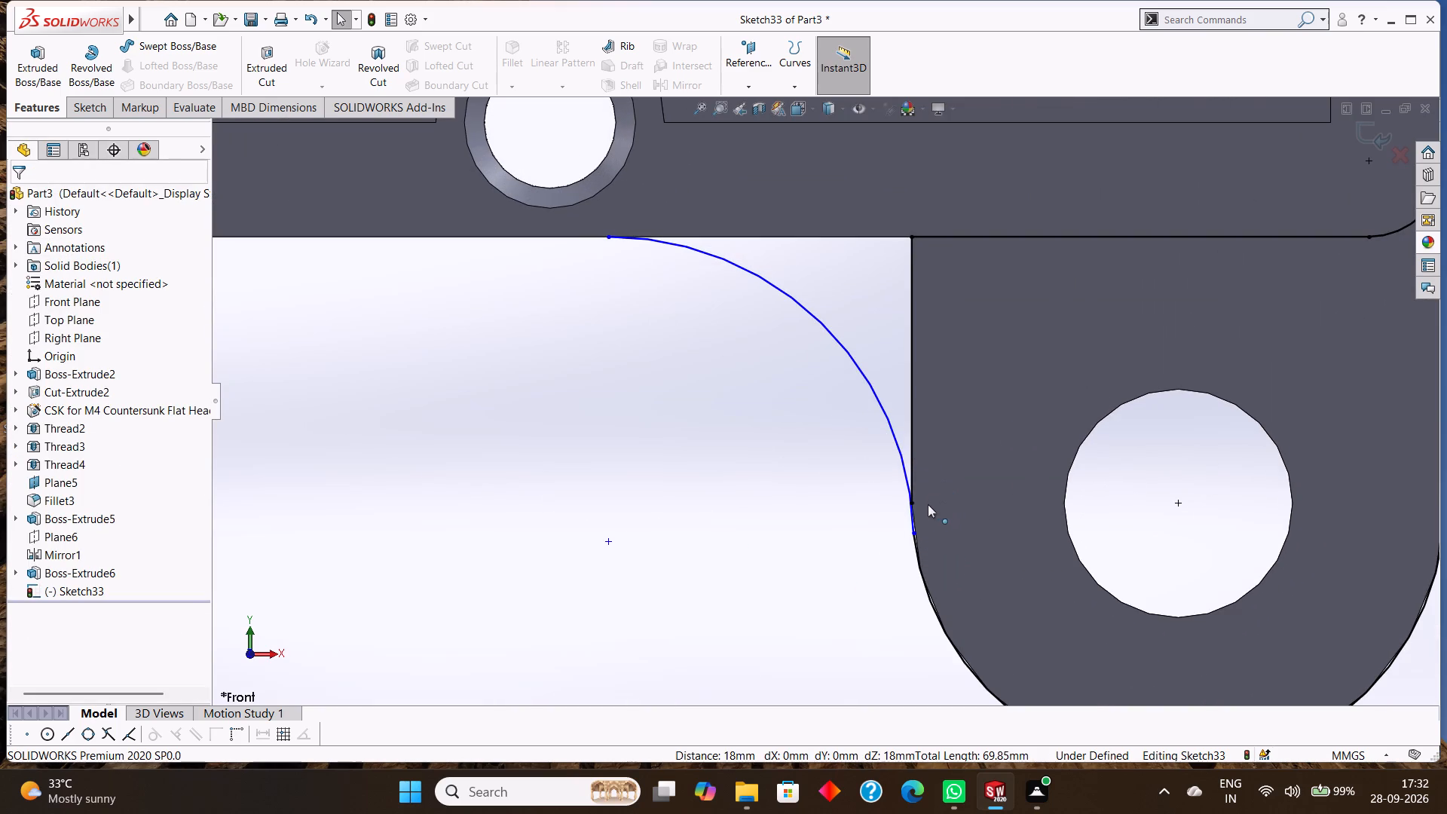
{"action": "right_click", "coordinate": [911, 435]}
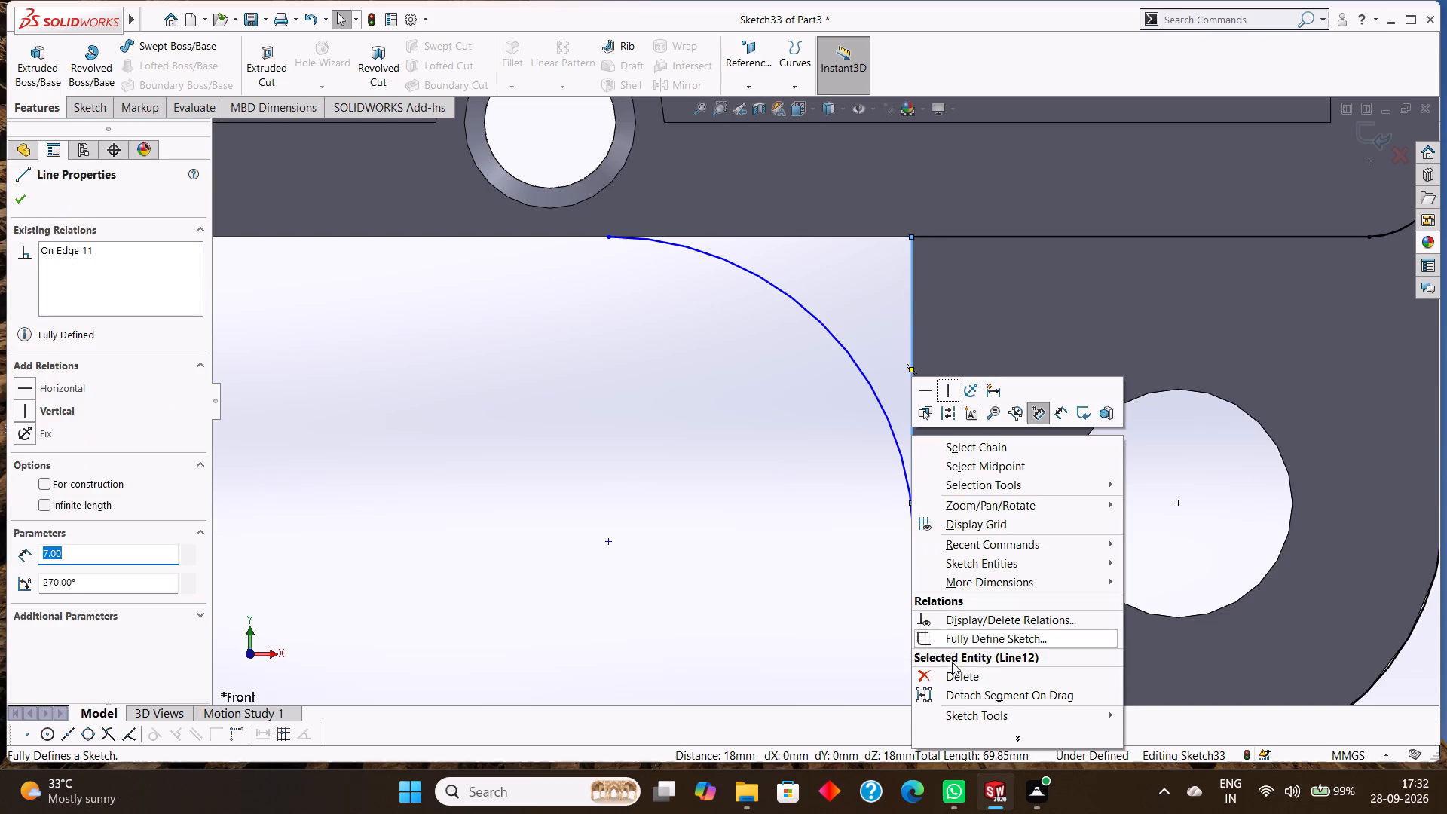
{"action": "left_click", "coordinate": [956, 680]}
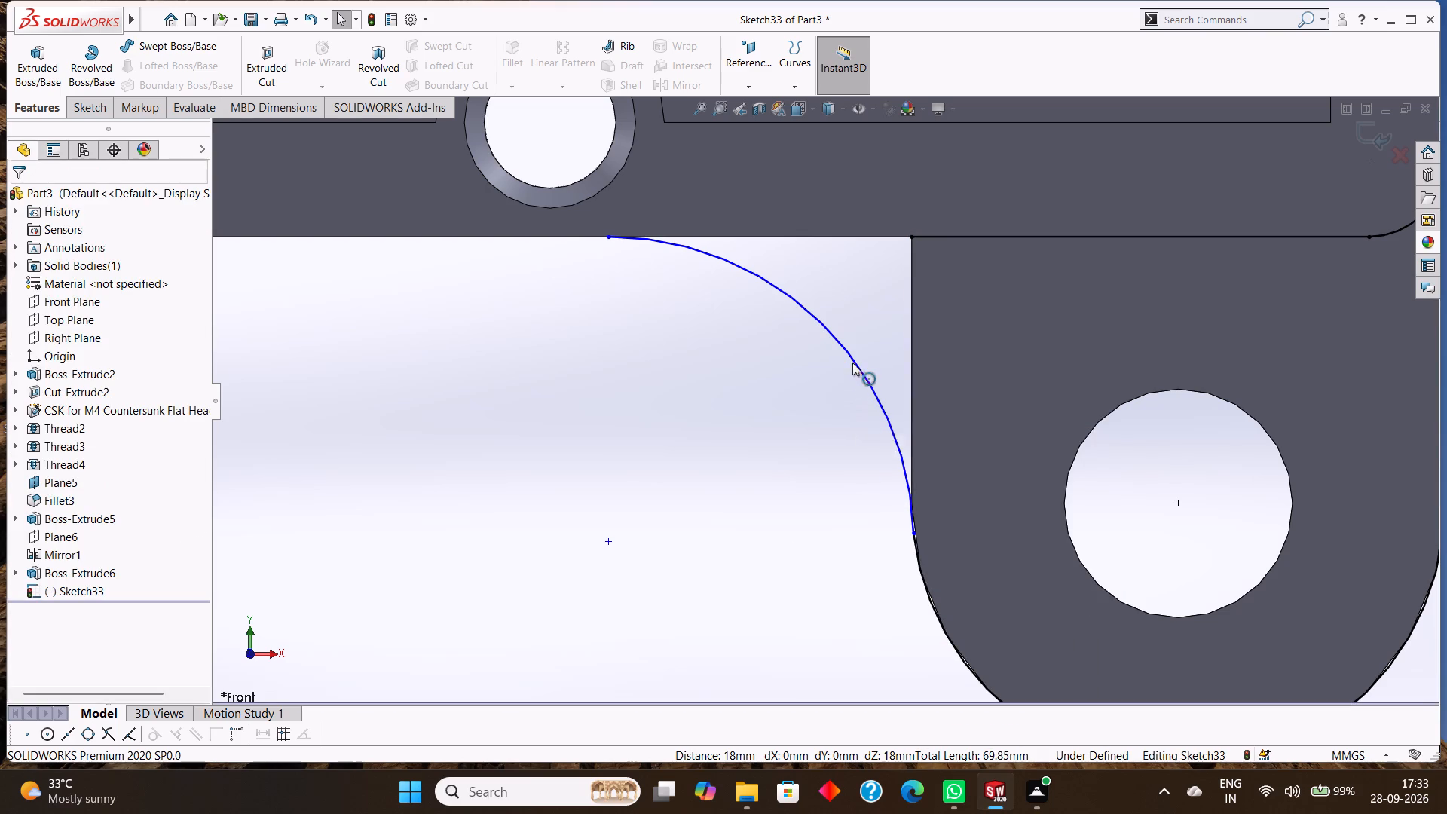
Make the arc tangent to the lower lug's straight side edge.
{"action": "left_click", "coordinate": [852, 357]}
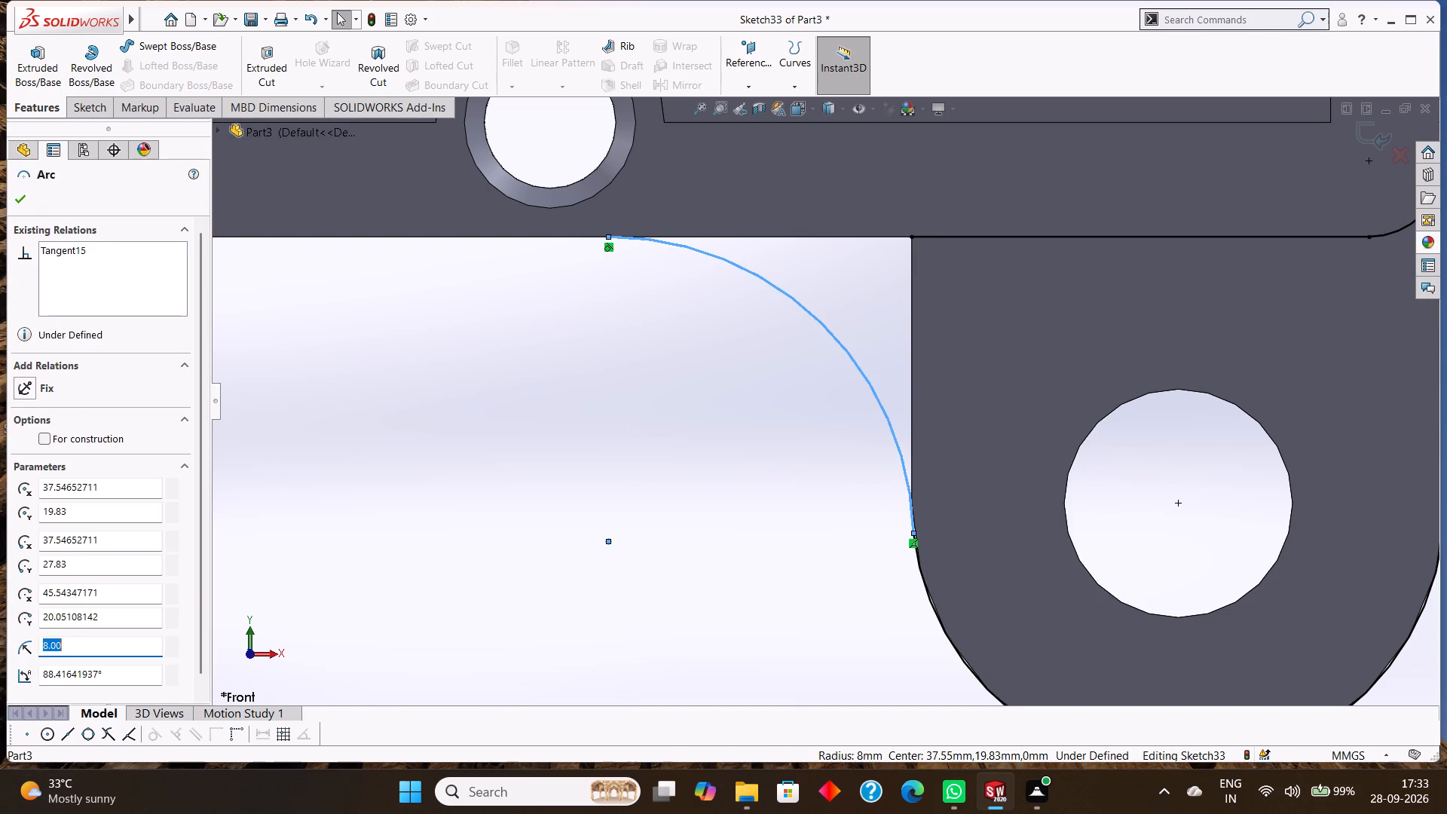
{"action": "left_click", "coordinate": [911, 342], "text": "ctrl"}
{"action": "left_click", "coordinate": [55, 460]}
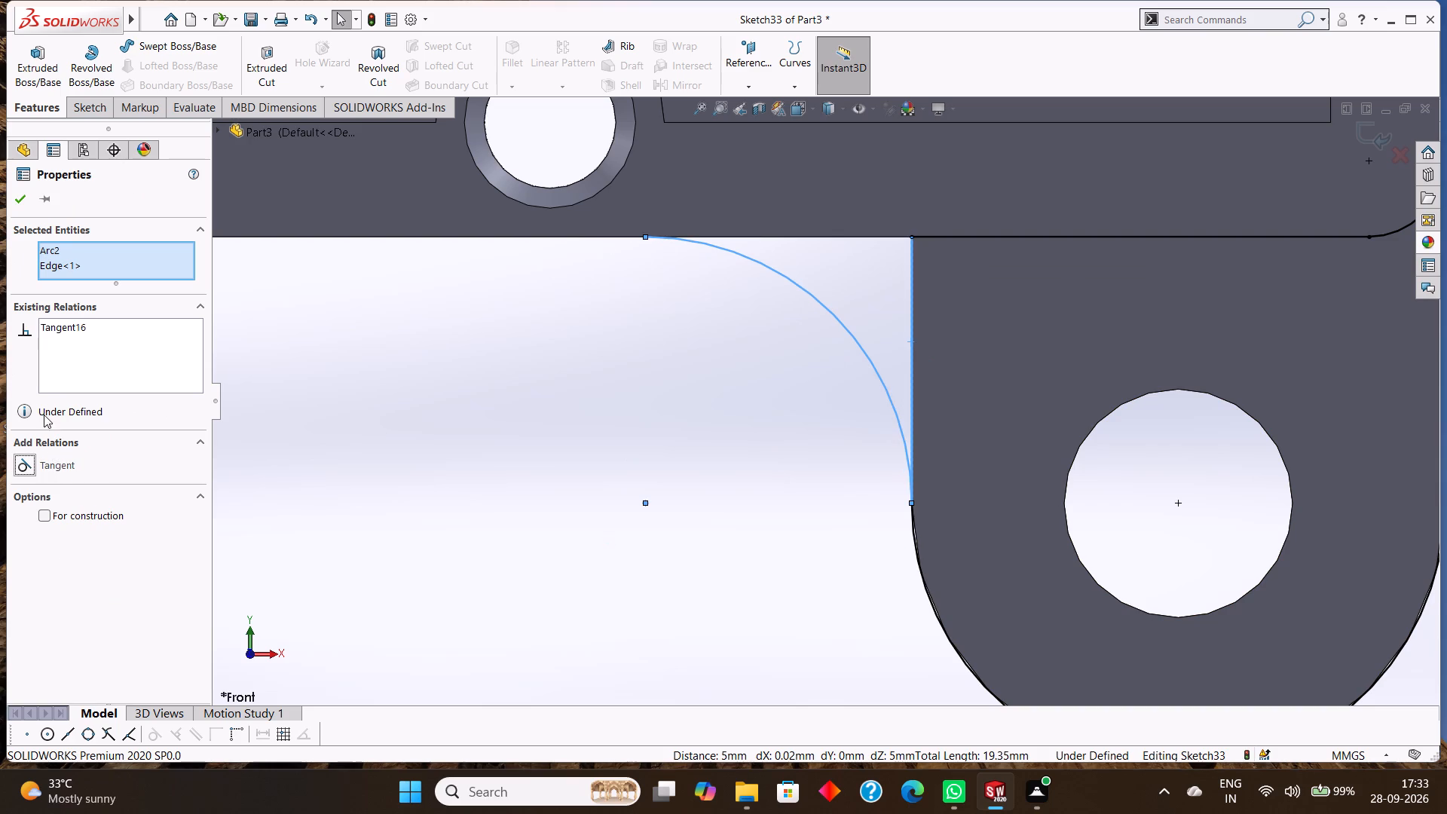
{"action": "left_click", "coordinate": [13, 193]}
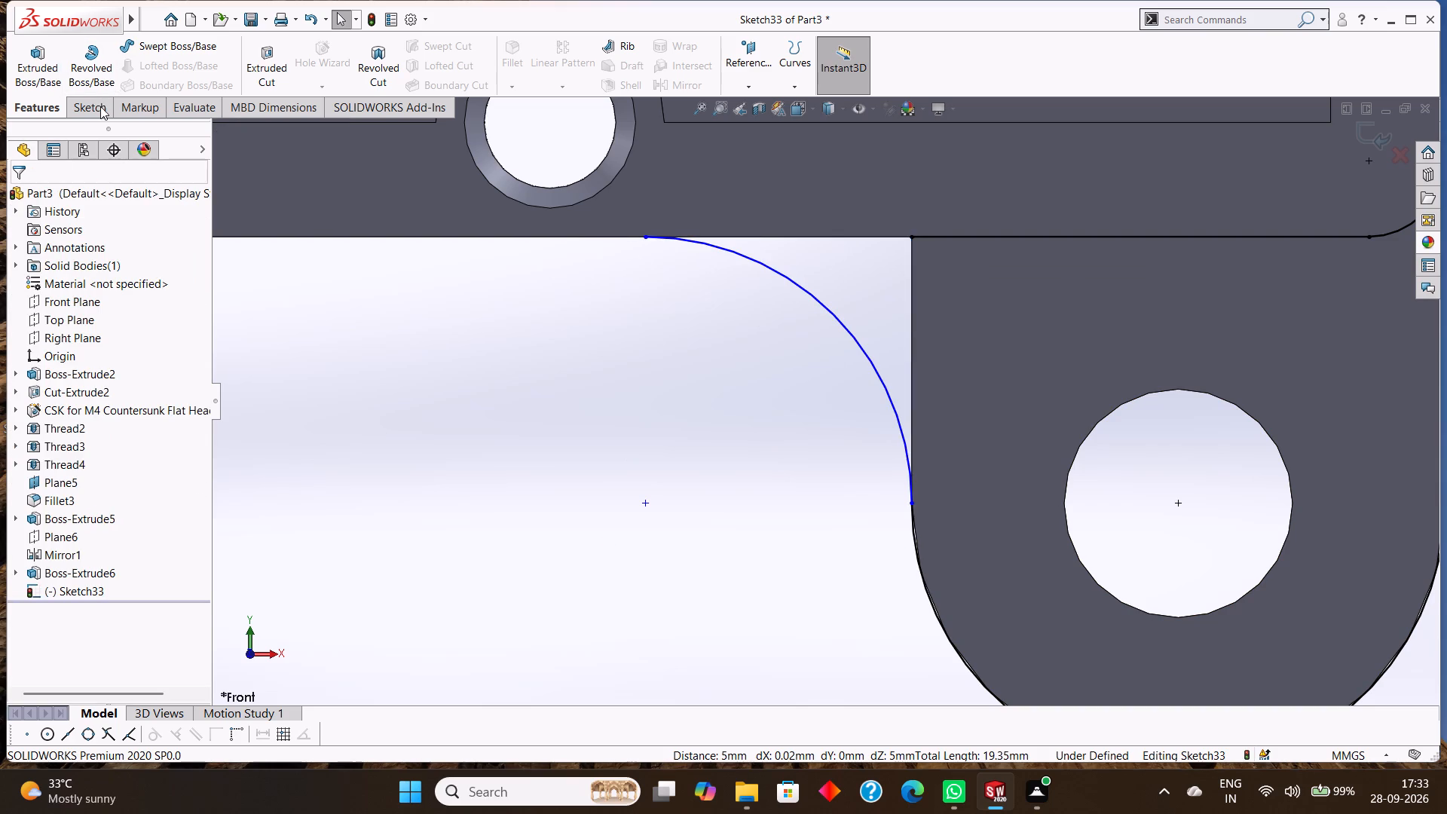
Close the lower corner profile with lines from the arc's ends to the corner, along the housing edge and the lug's side edge.
{"action": "left_click", "coordinate": [101, 99]}
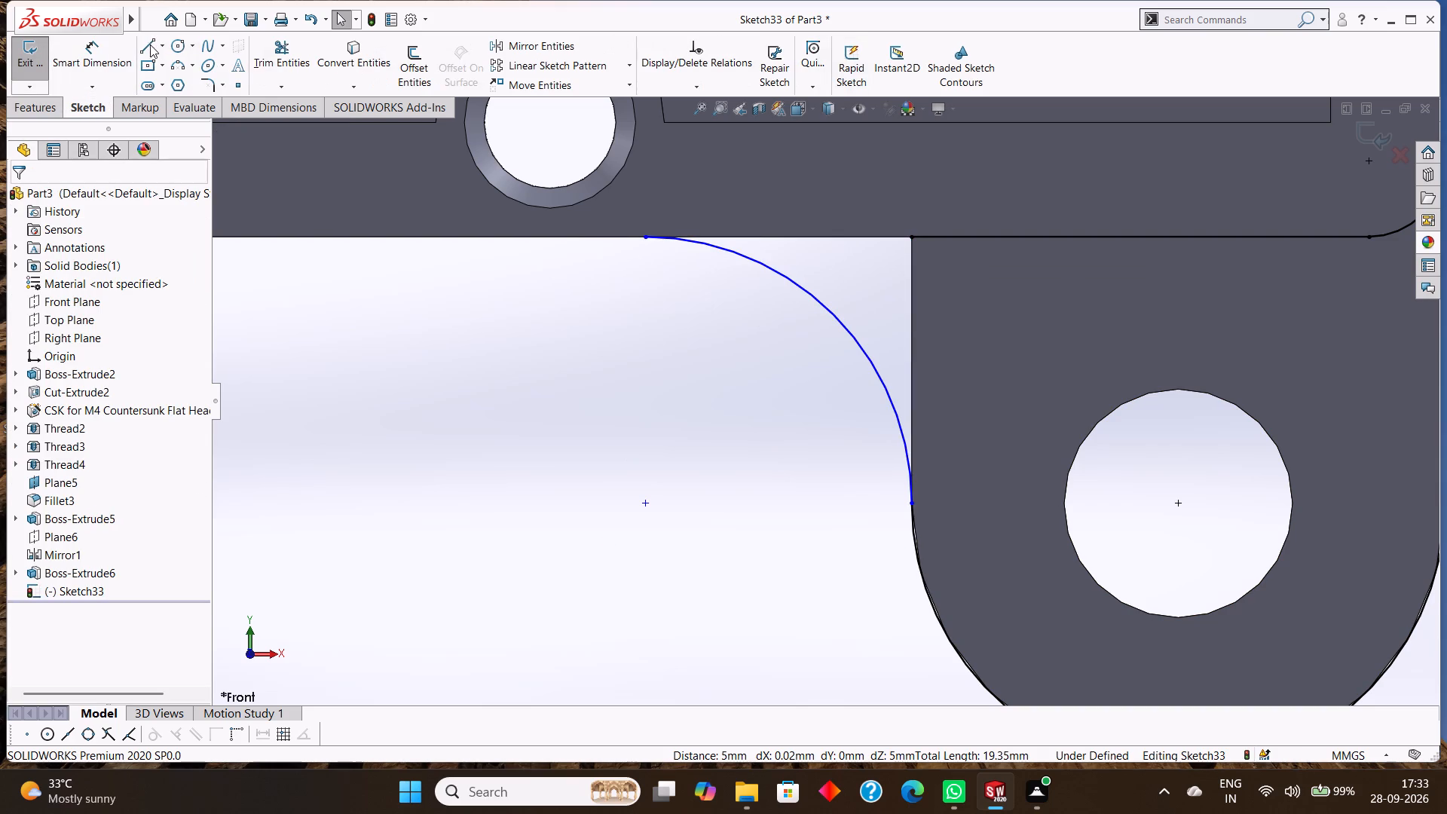
{"action": "left_click", "coordinate": [148, 43]}
{"action": "left_click_drag", "start_coordinate": [647, 237], "coordinate": [655, 237]}
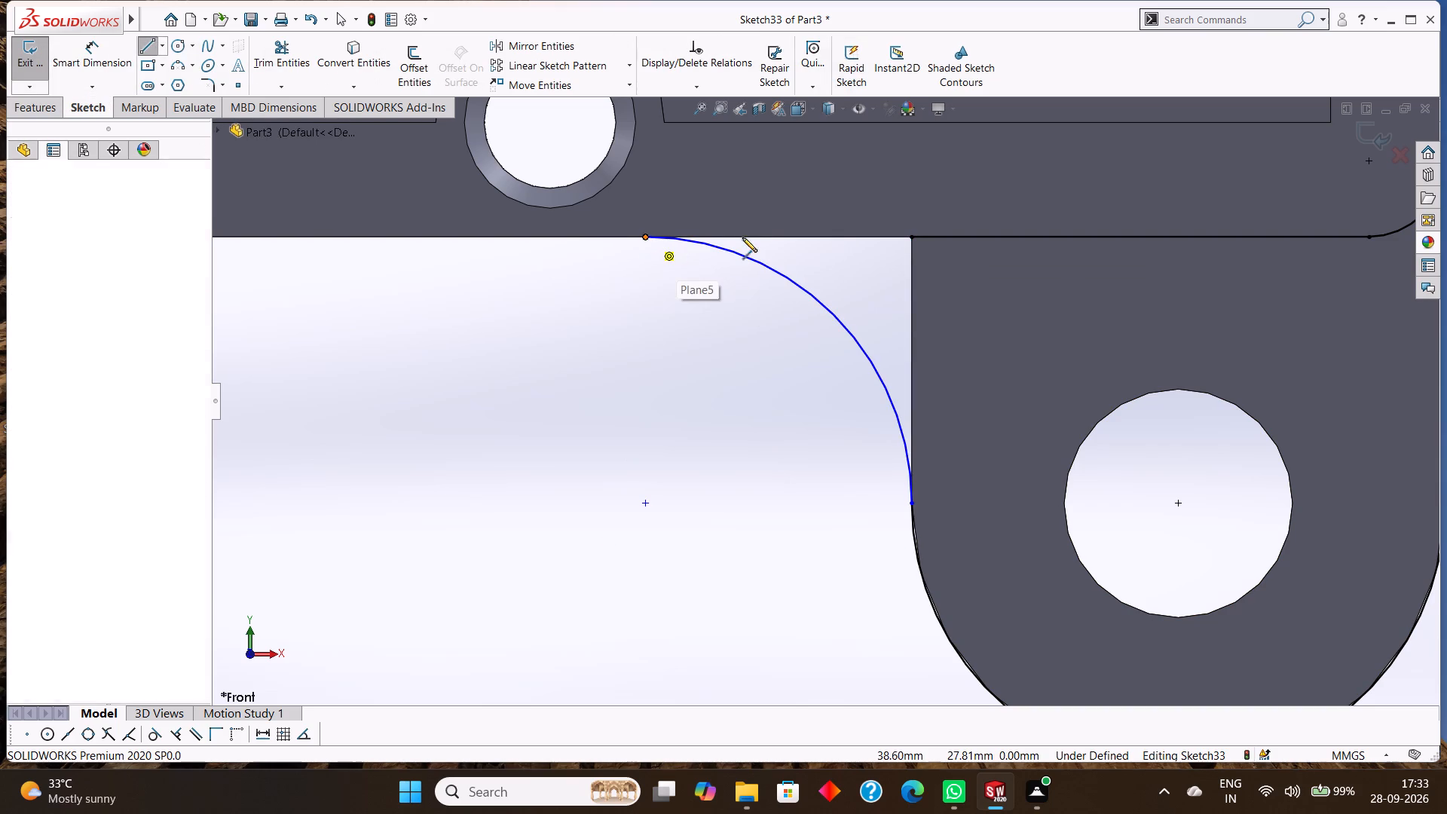
{"action": "left_click", "coordinate": [912, 235]}
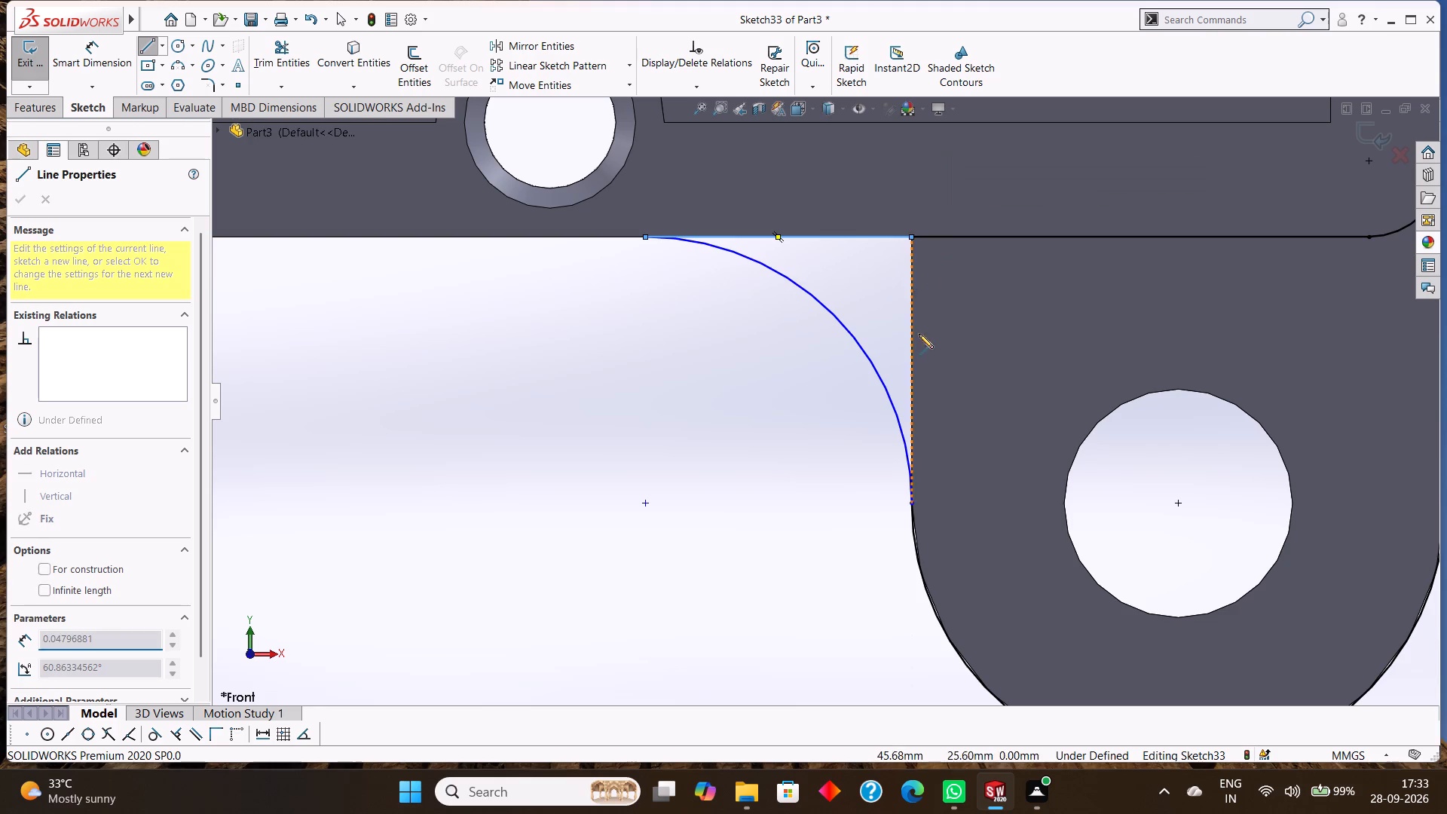
{"action": "left_click", "coordinate": [910, 503]}
{"action": "right_click", "coordinate": [837, 525]}
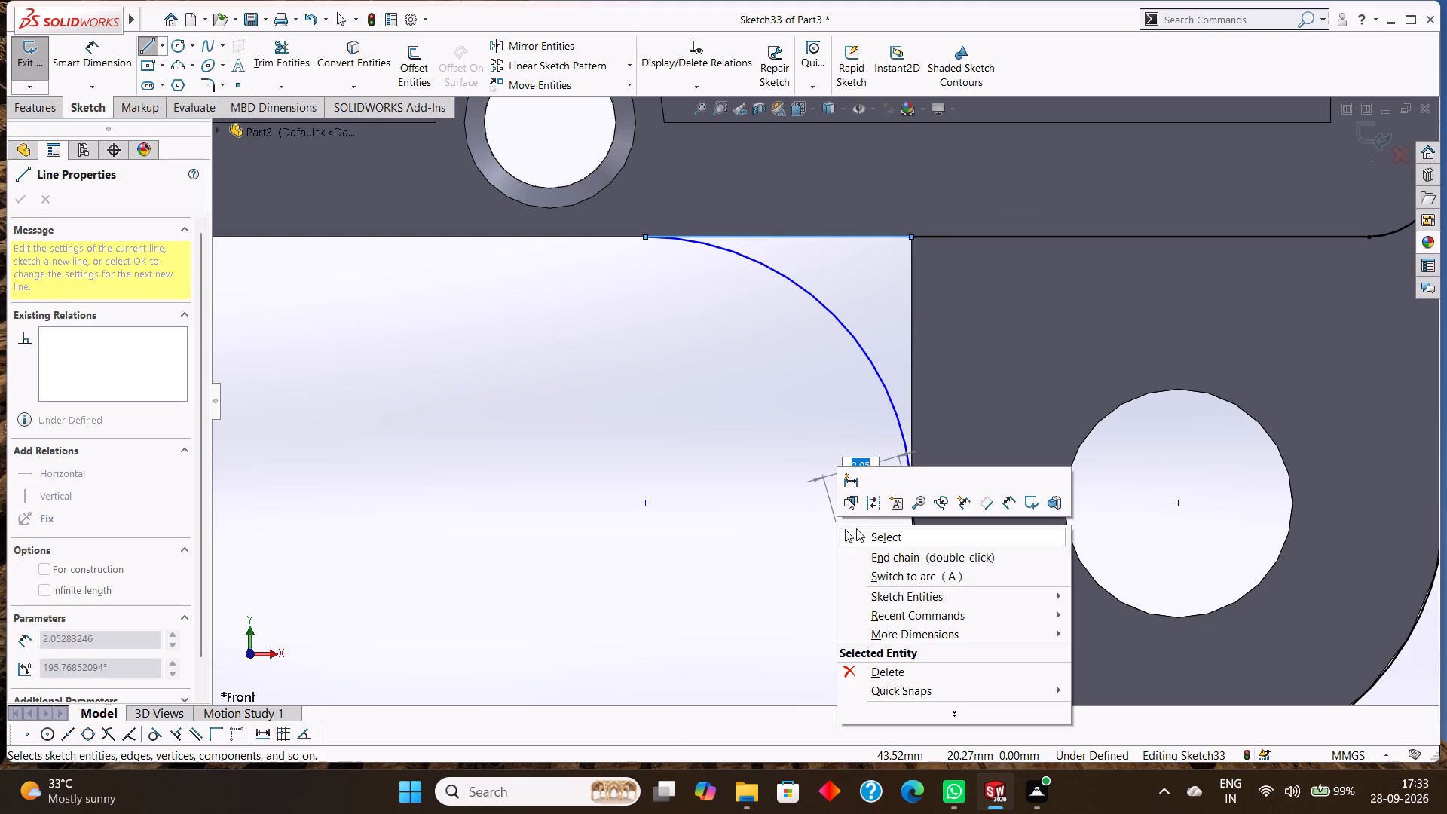
{"action": "left_click", "coordinate": [878, 534]}
Extrude the sketch as a blind boss 11 mm deep from the sketch plane, merged with the enclosure body.
{"action": "left_click", "coordinate": [32, 103]}
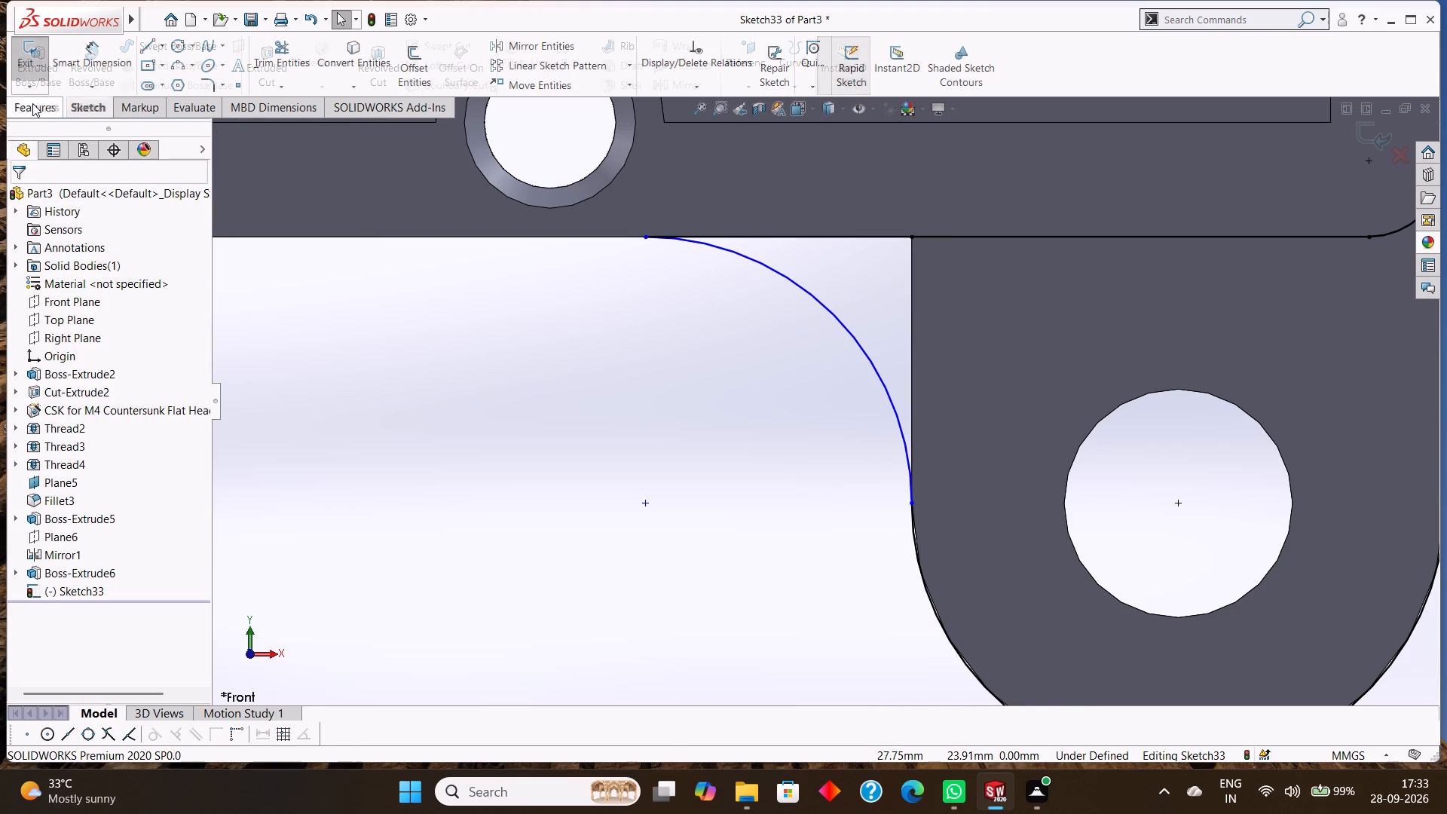
{"action": "left_click", "coordinate": [47, 73]}
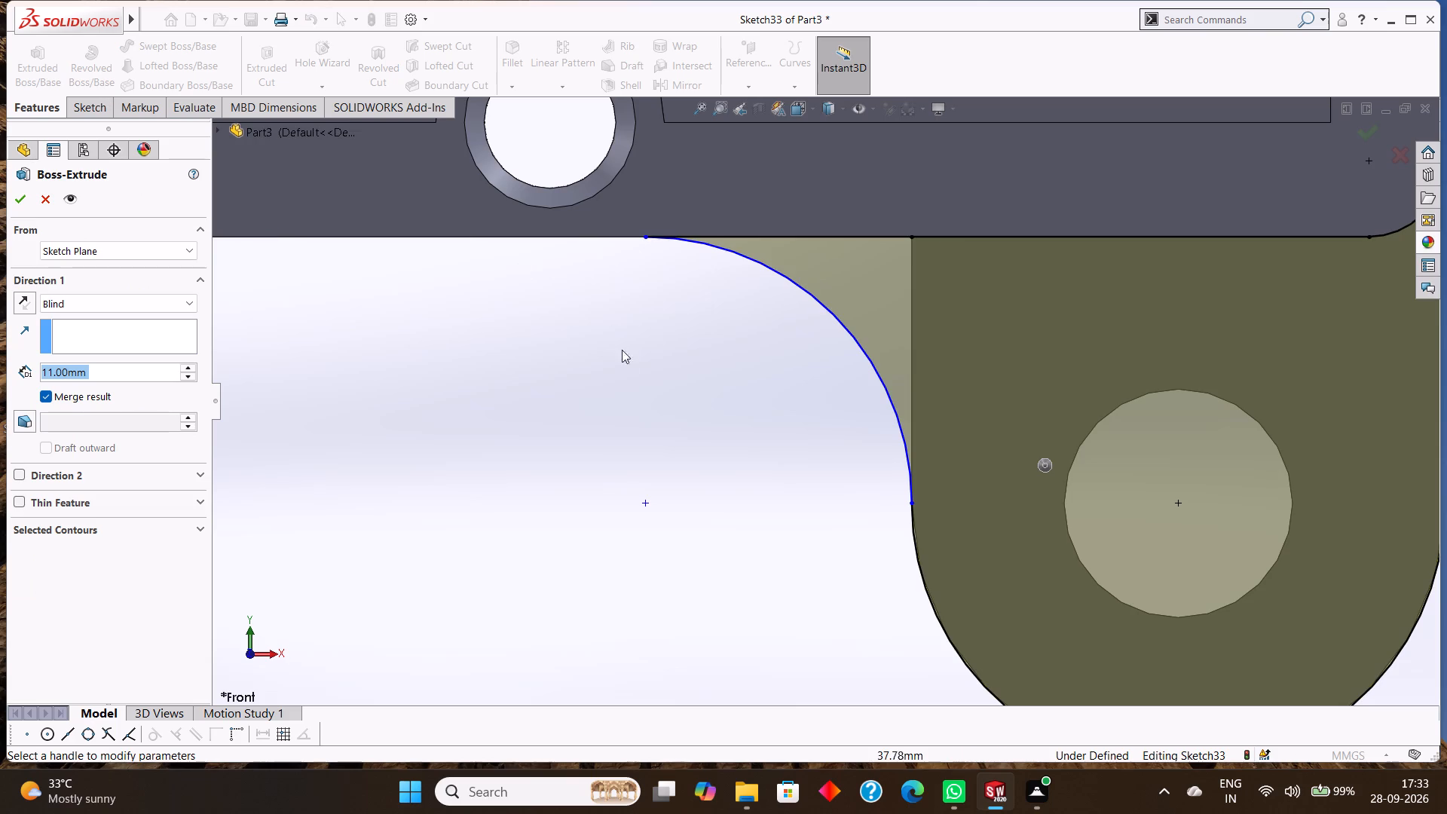
{"action": "middle_click_drag", "start_coordinate": [627, 361], "coordinate": [703, 295]}
{"action": "scroll", "coordinate": [699, 296], "scroll_direction": "up", "scroll_amount": 4}
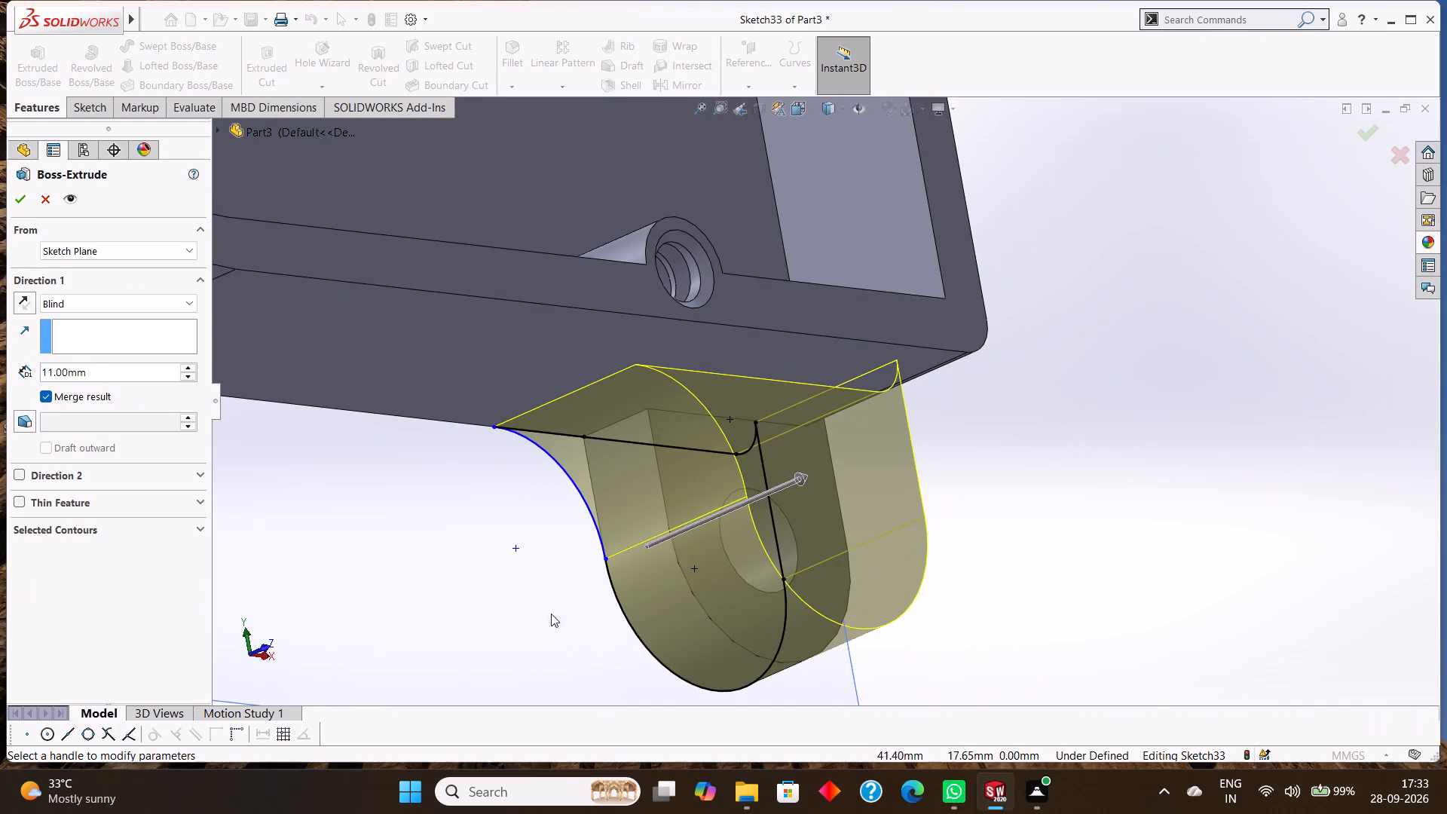
{"action": "middle_click_drag", "start_coordinate": [552, 601], "coordinate": [531, 540]}
{"action": "scroll", "coordinate": [531, 535], "scroll_direction": "up", "scroll_amount": 3}
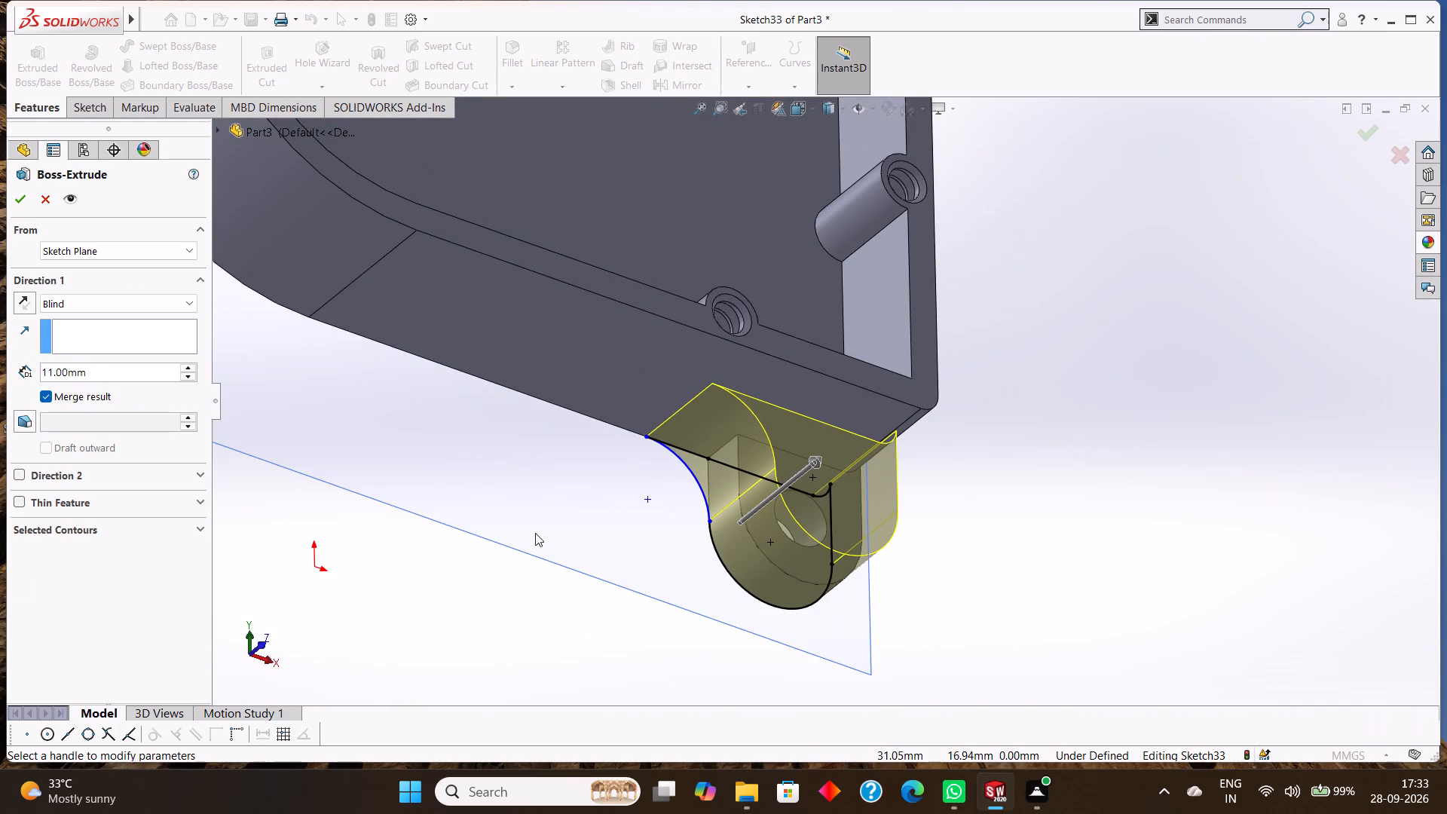
{"action": "left_click", "coordinate": [14, 203]}
{"action": "left_click", "coordinate": [1116, 530]}
Start a new sketch on Plane5, with the plane viewed face-on.
{"action": "middle_click_drag", "start_coordinate": [1117, 525], "coordinate": [1064, 433]}
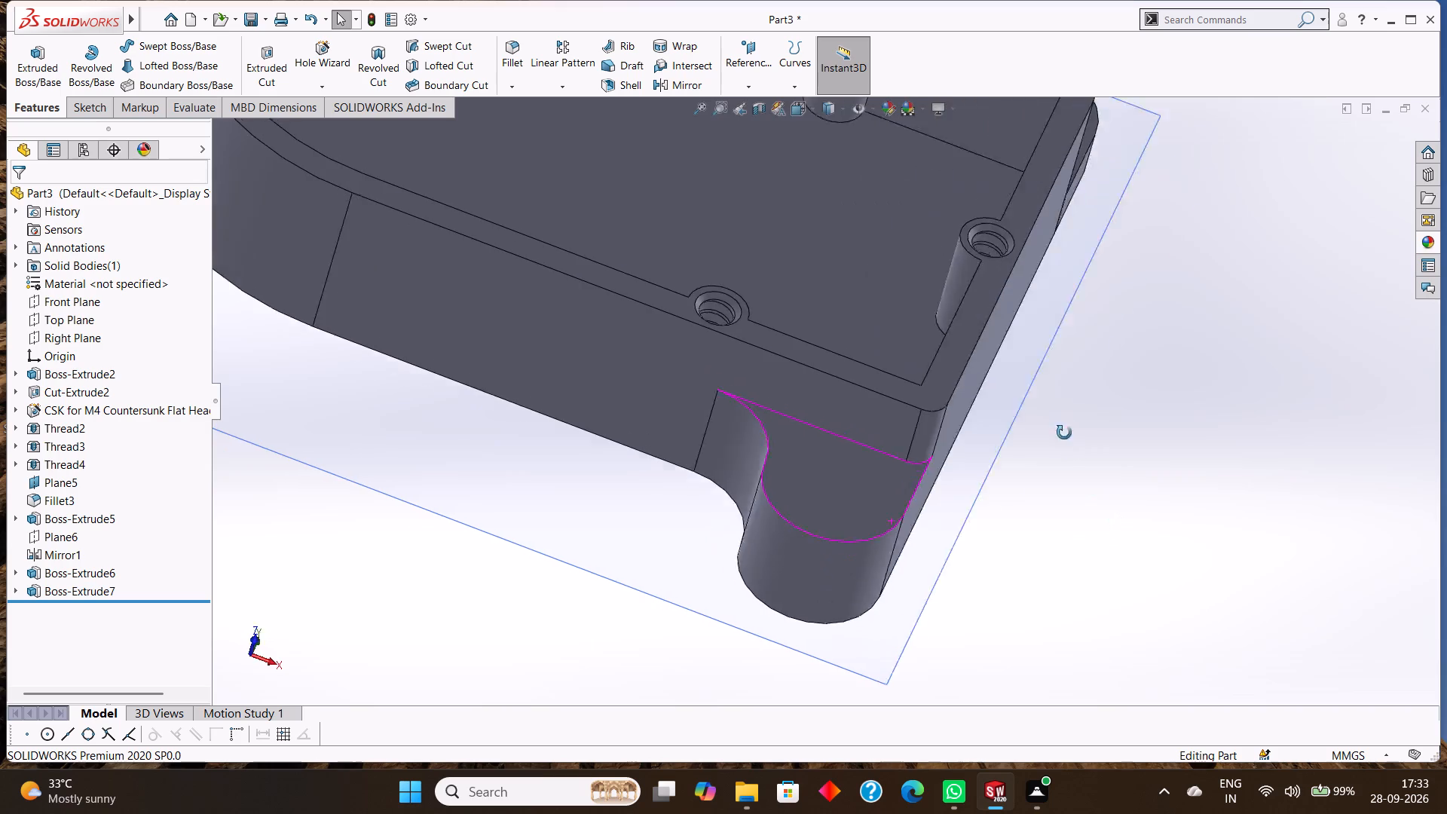
{"action": "middle_click_drag", "start_coordinate": [1064, 433], "coordinate": [1059, 574]}
{"action": "scroll", "coordinate": [1069, 556], "scroll_direction": "up", "scroll_amount": 5}
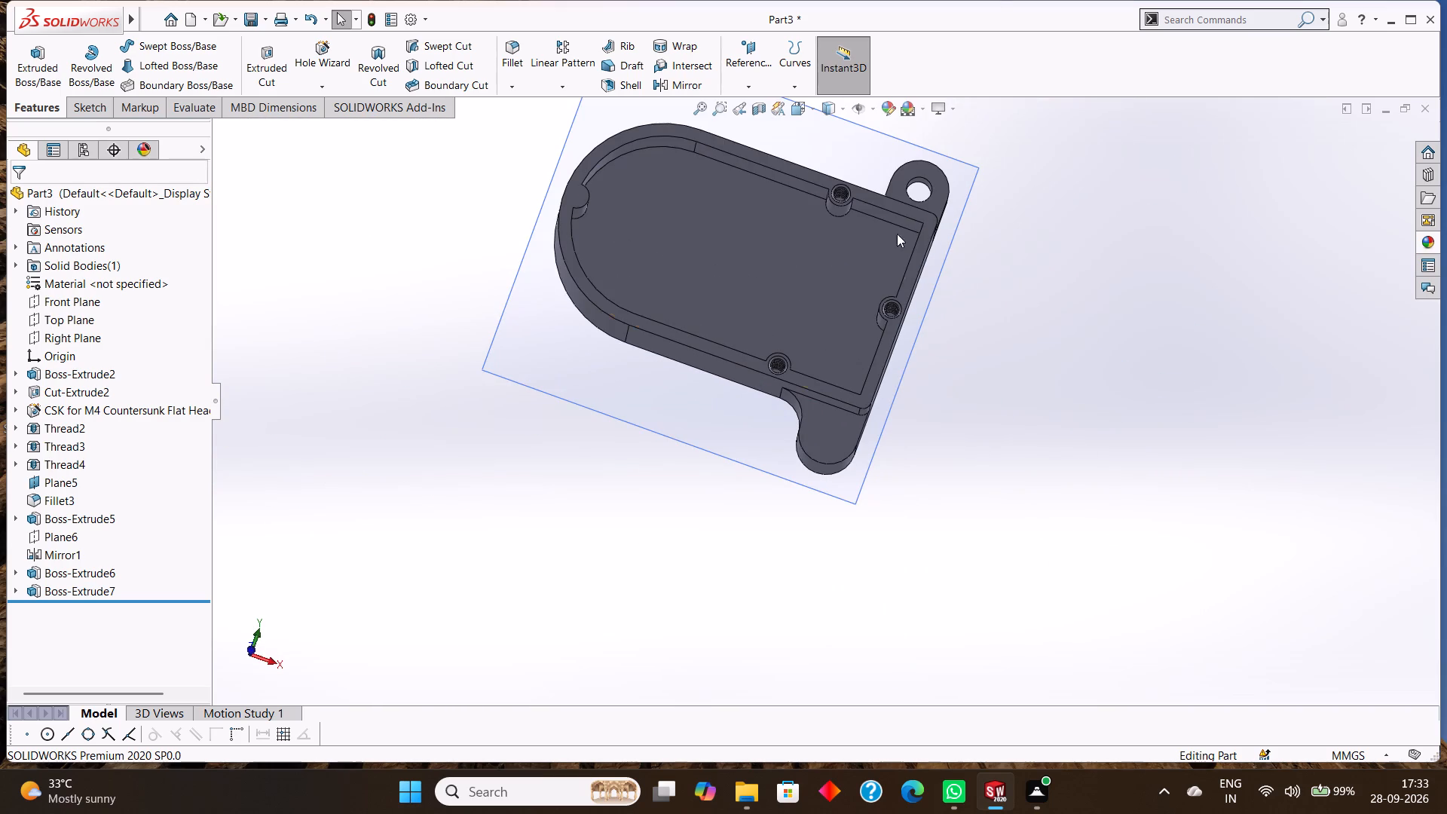
{"action": "scroll", "coordinate": [1052, 130], "scroll_direction": "up", "scroll_amount": 2}
{"action": "middle_click_drag", "start_coordinate": [916, 158], "coordinate": [934, 260]}
{"action": "left_click", "coordinate": [818, 200]}
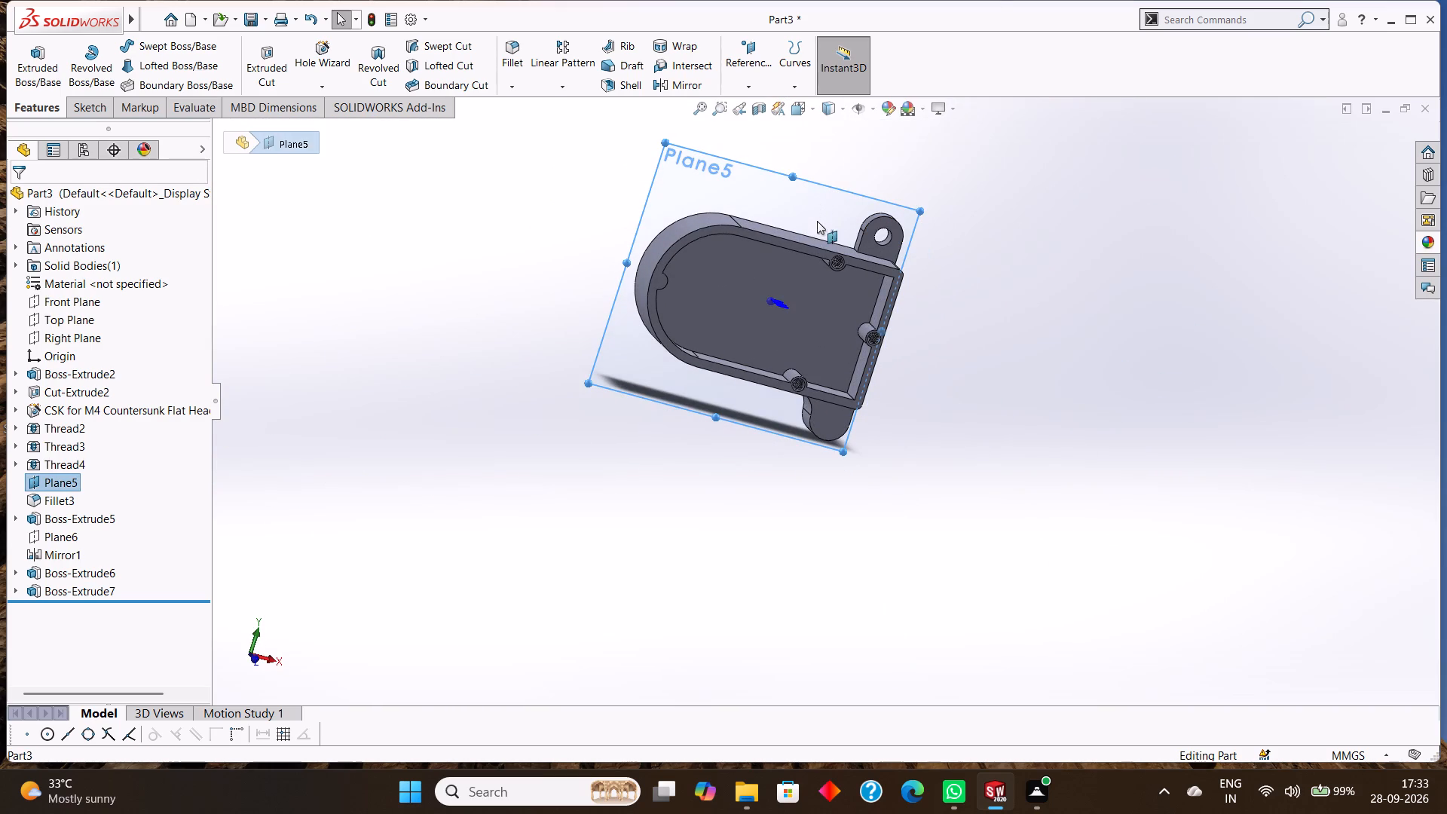
{"action": "key", "text": "ctrl+8"}
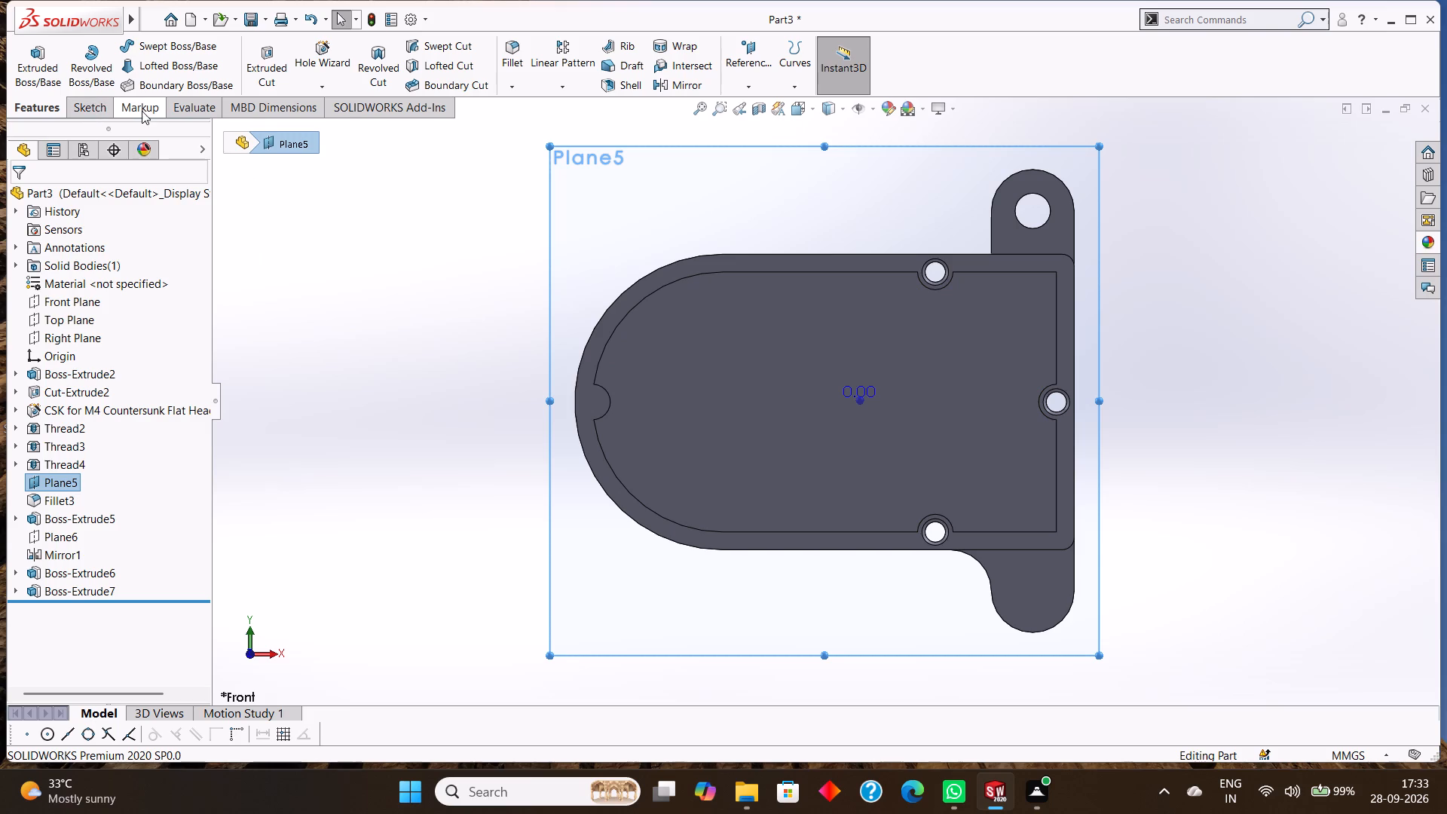
{"action": "right_click", "coordinate": [942, 170]}
{"action": "left_click", "coordinate": [974, 151]}
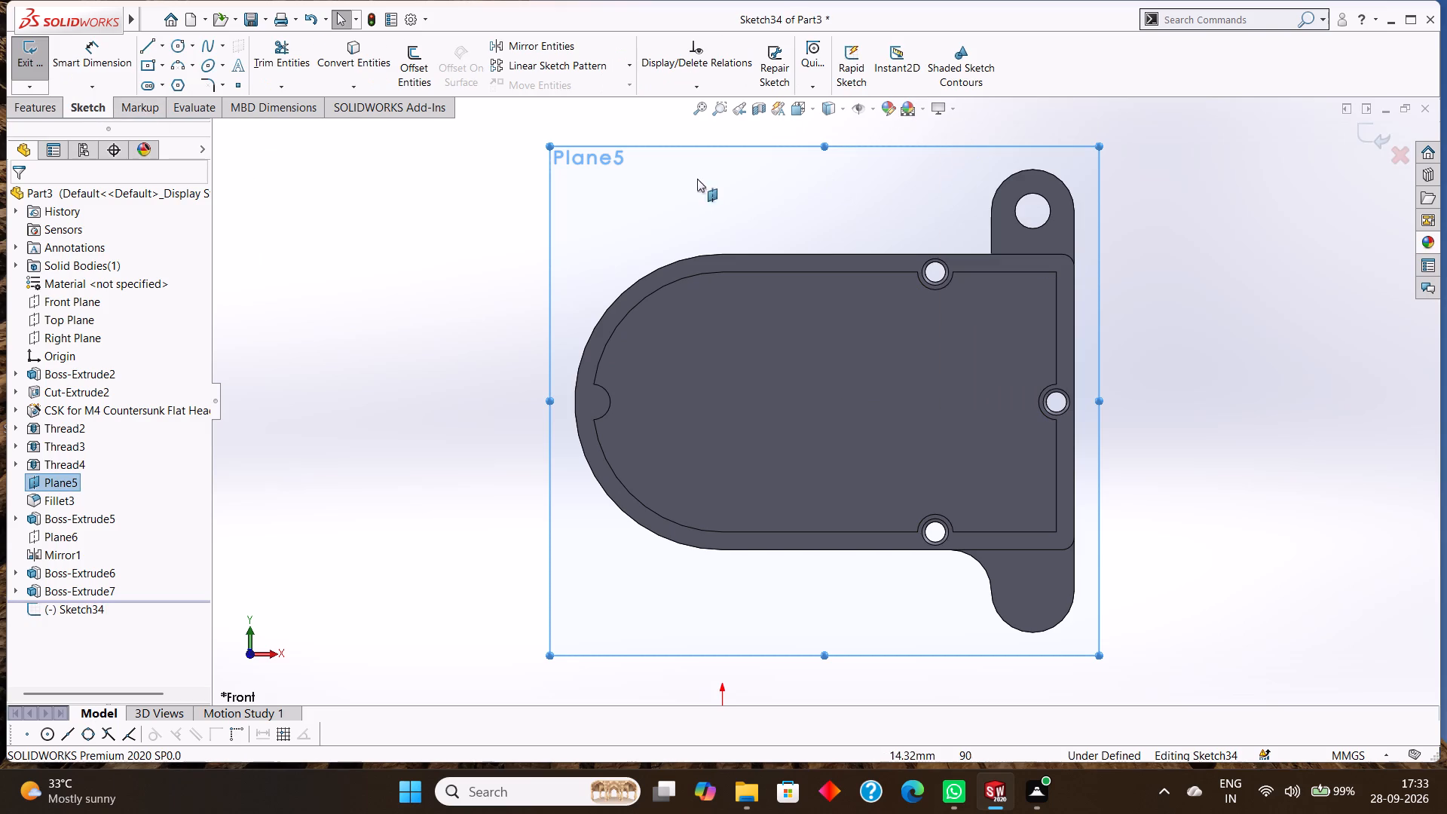
Sketch an 8 mm radius circle in the open area beside the upper lug, above the housing's long edge.
{"action": "left_click", "coordinate": [175, 44]}
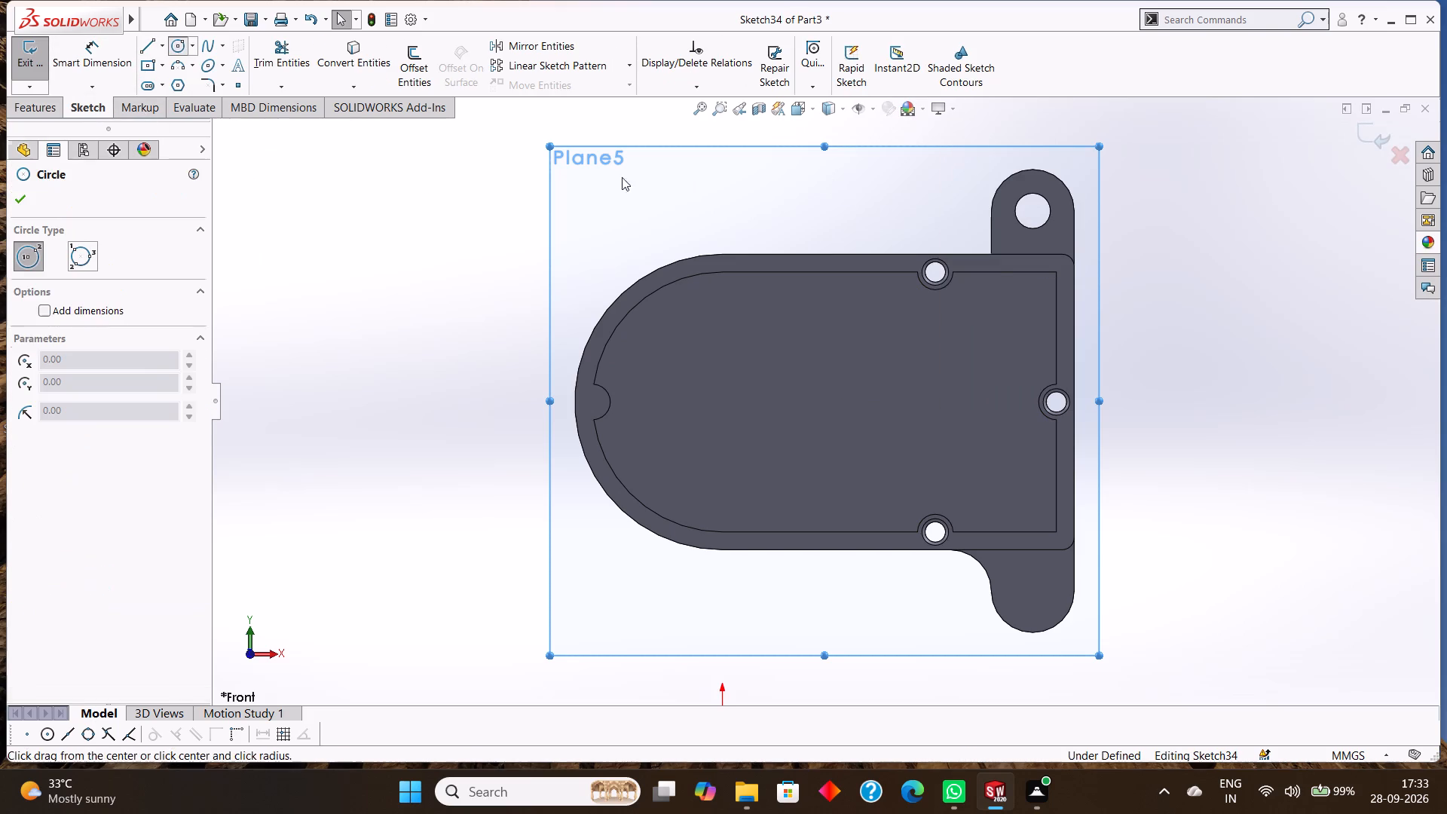
{"action": "left_click", "coordinate": [919, 193]}
{"action": "key", "text": "8"}
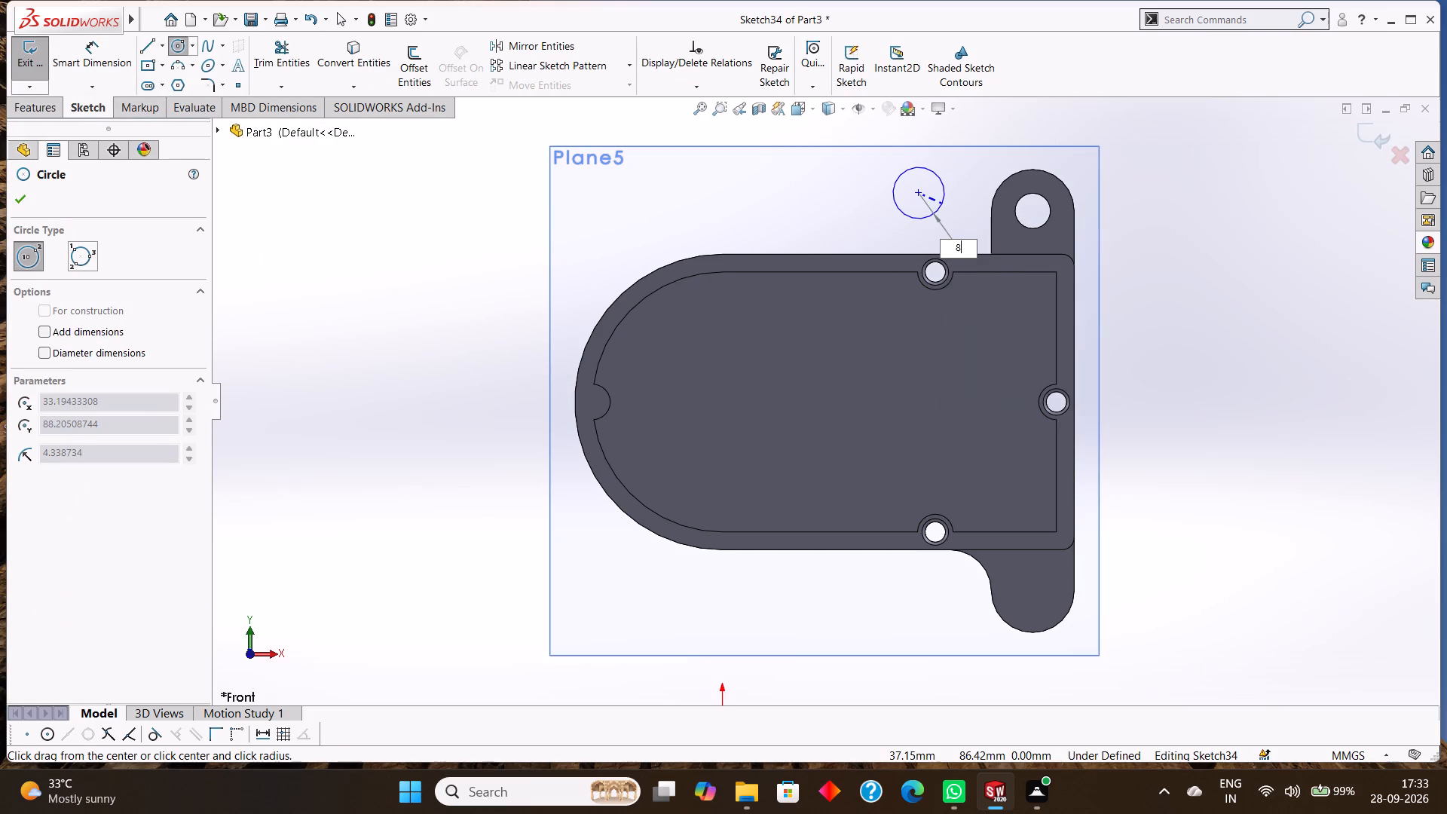
{"action": "key", "text": "Return"}
{"action": "left_click", "coordinate": [13, 197]}
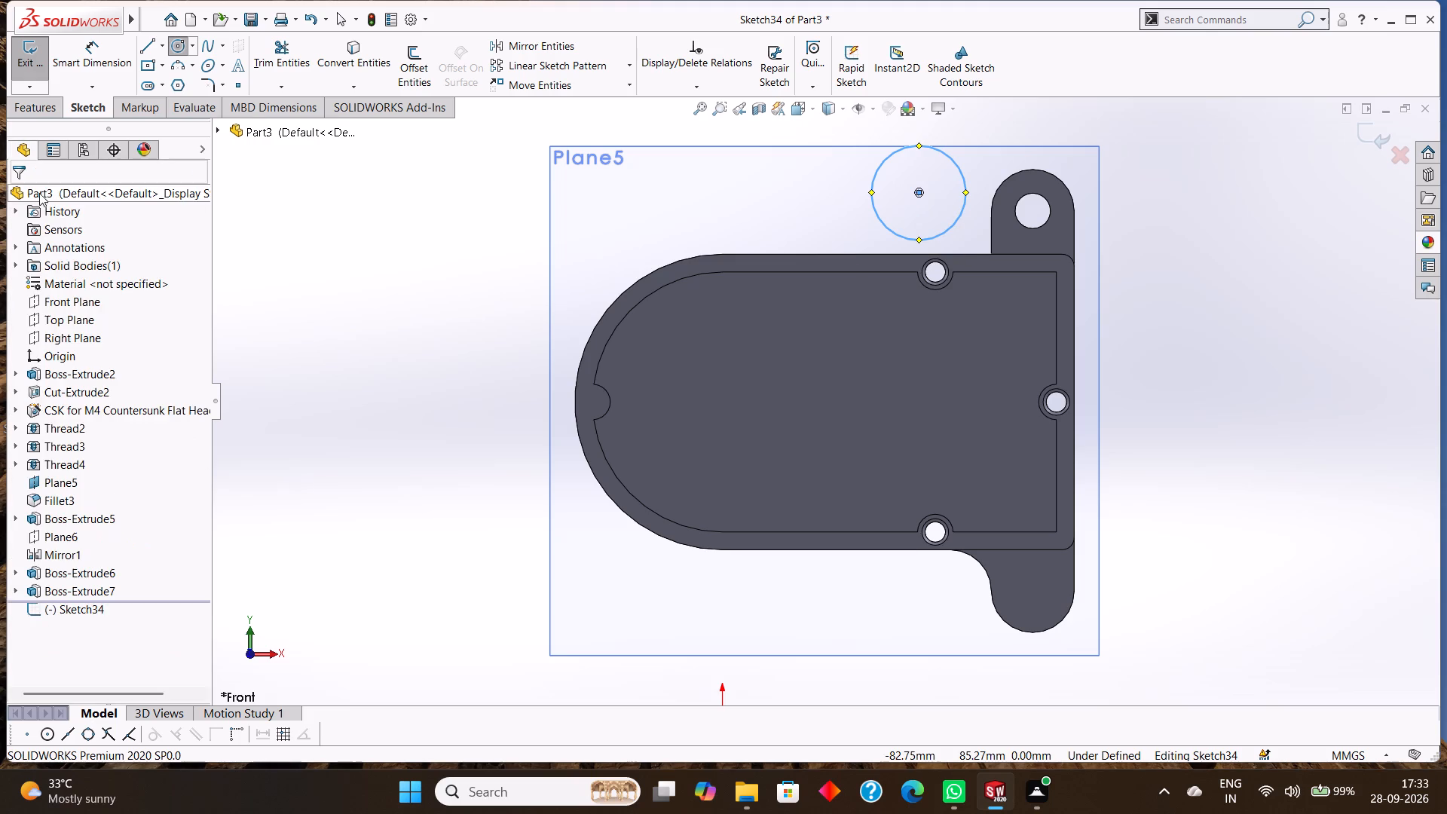
Add a 16 mm diameter dimension to the circle beside the upper lug.
{"action": "left_click", "coordinate": [92, 60]}
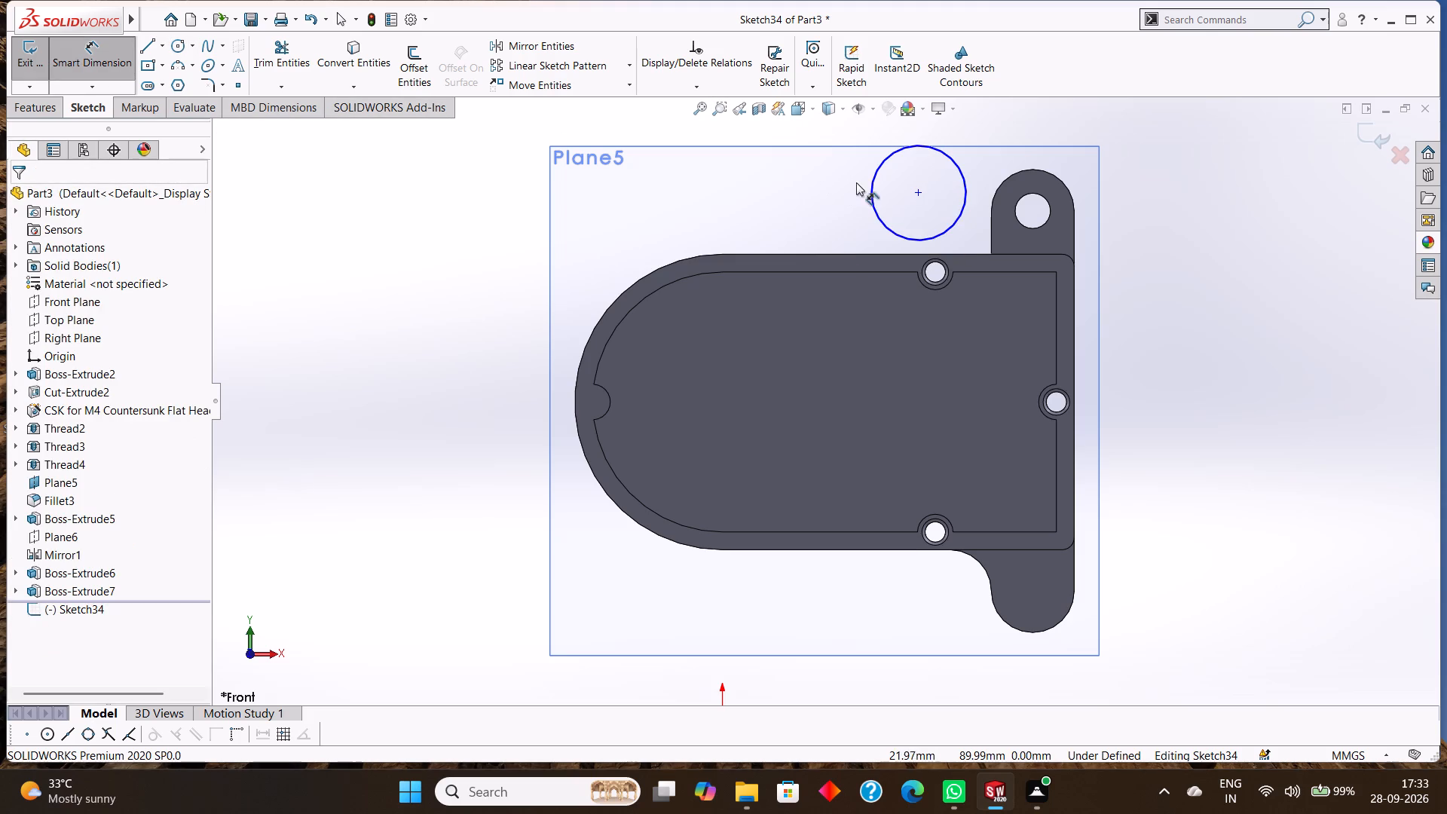
{"action": "left_click", "coordinate": [870, 188]}
{"action": "left_click", "coordinate": [816, 172]}
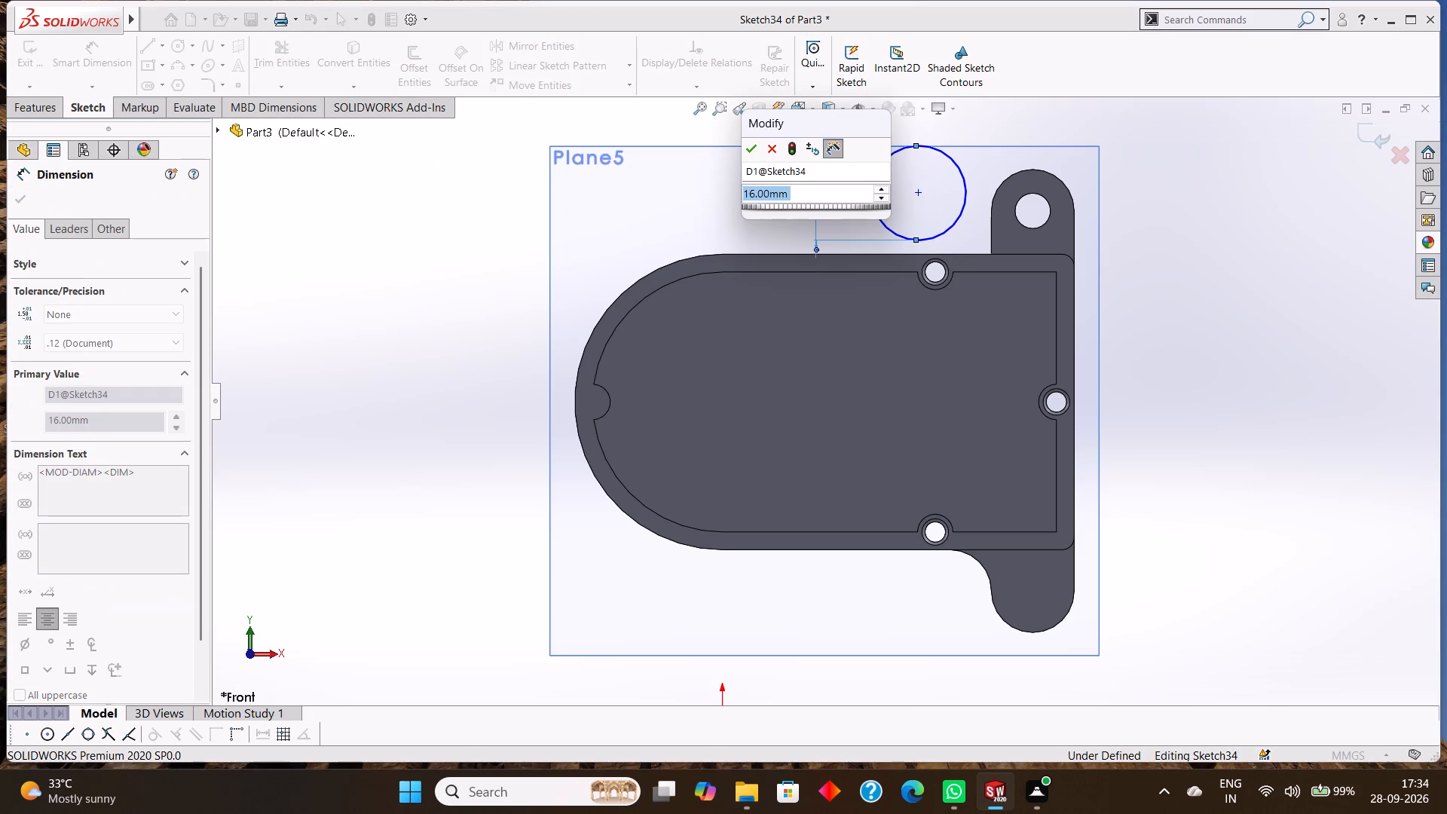
{"action": "left_click", "coordinate": [754, 149]}
{"action": "left_click", "coordinate": [29, 193]}
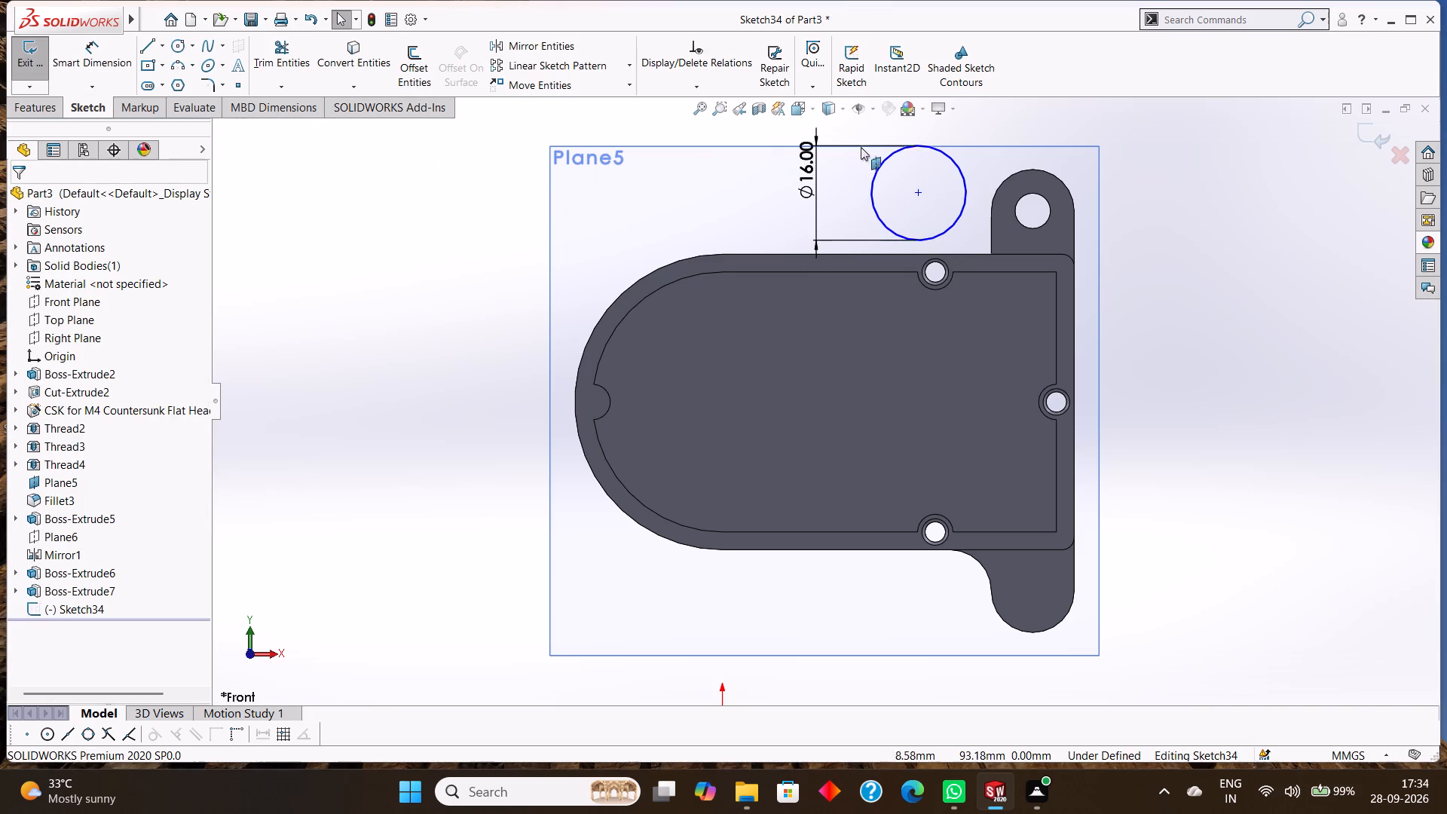
Make the circle tangent to the upper lug's straight side edge.
{"action": "left_click", "coordinate": [938, 151]}
{"action": "left_click", "coordinate": [993, 219], "text": "shift"}
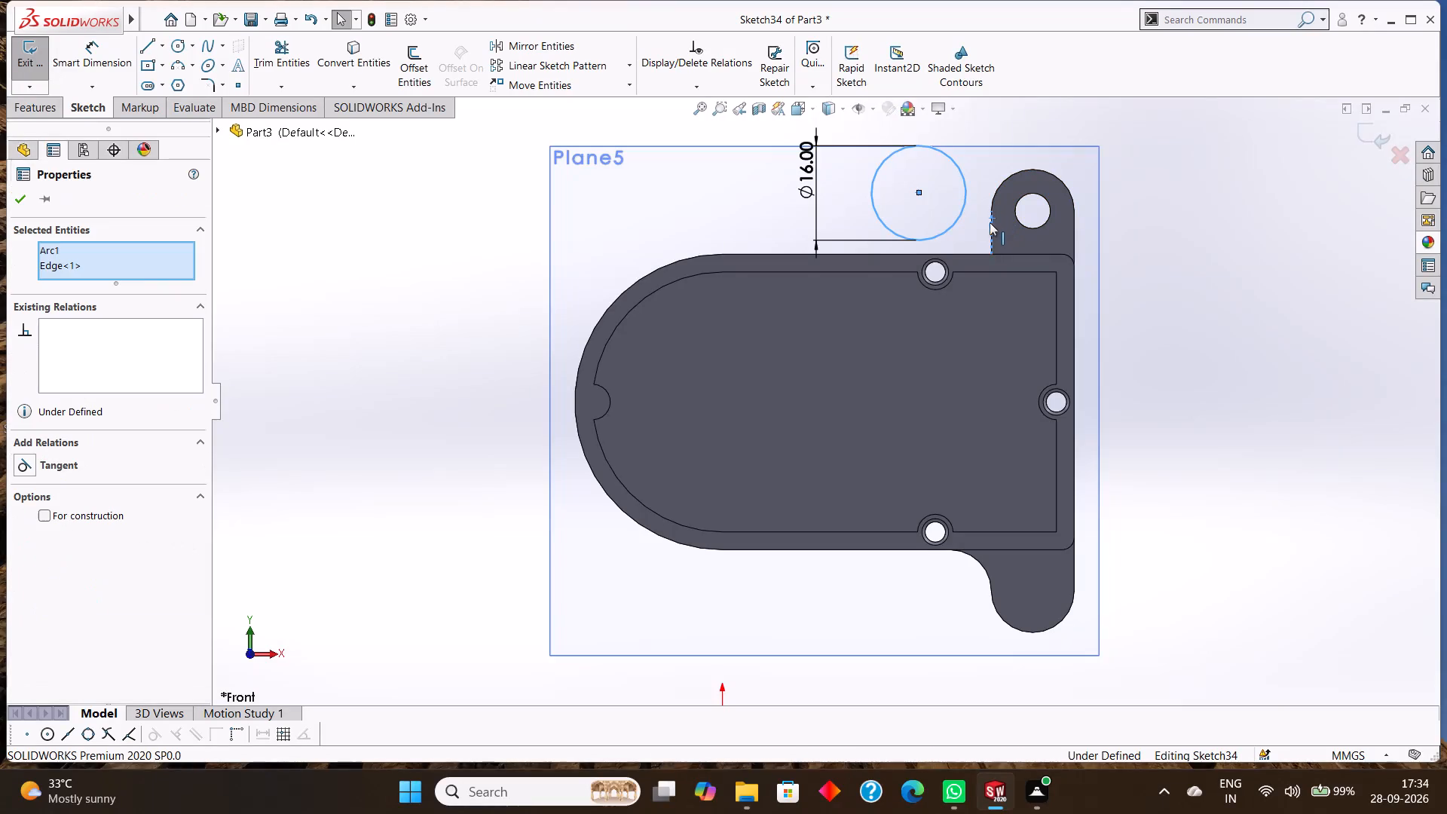
{"action": "left_click", "coordinate": [56, 470]}
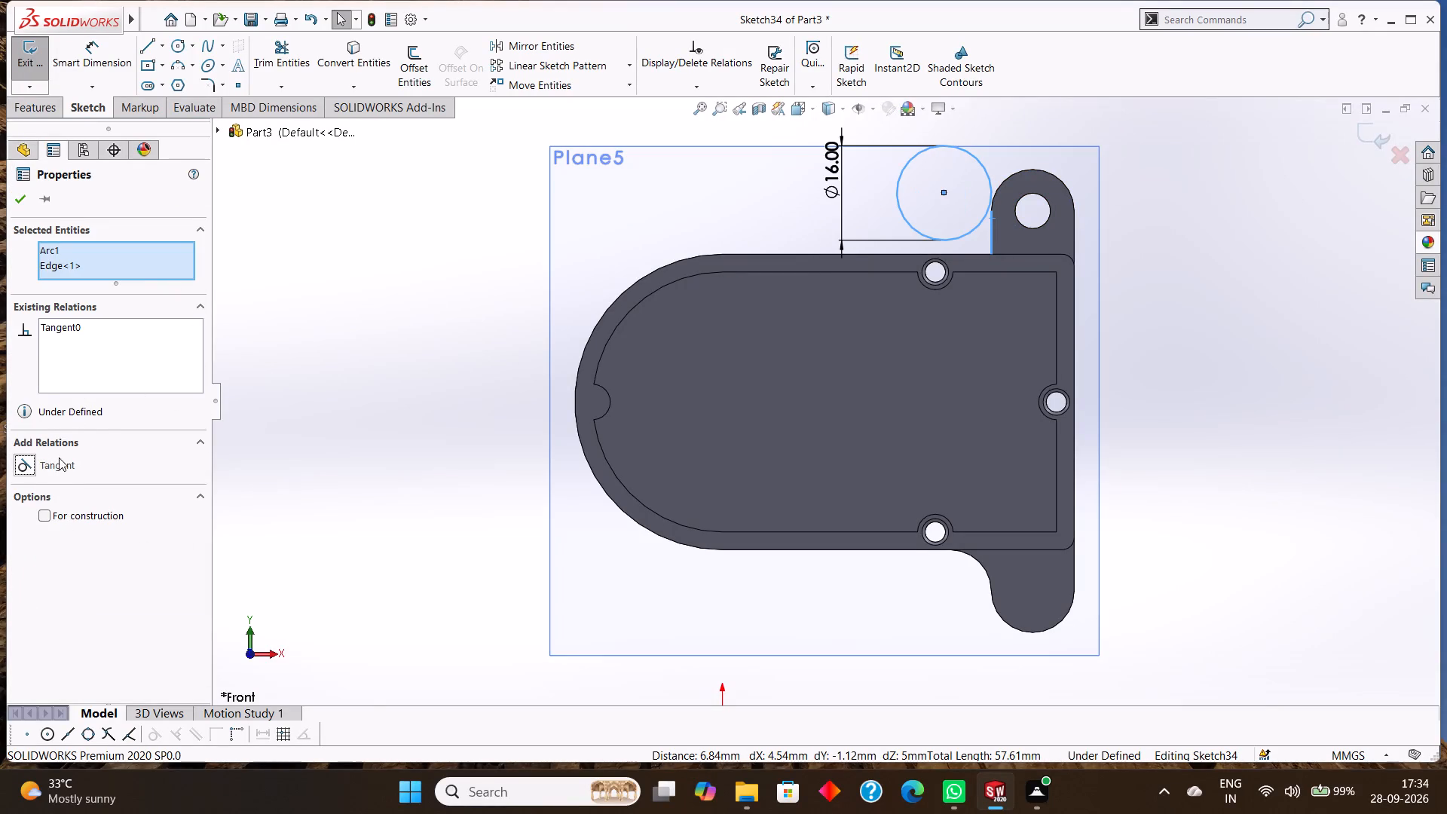
{"action": "left_click", "coordinate": [23, 198]}
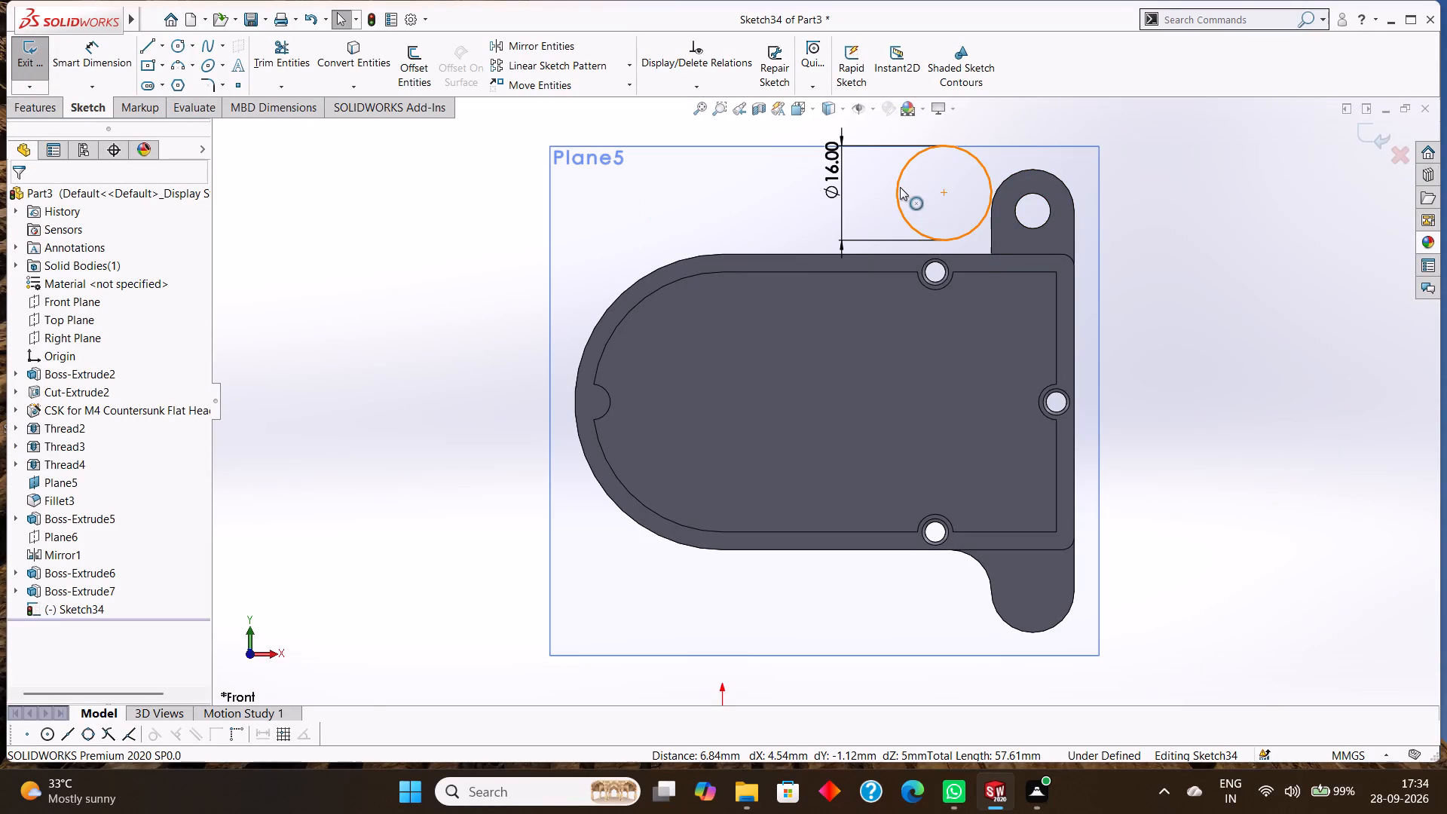
Make the circle tangent to the housing's upper long outer edge.
{"action": "left_click", "coordinate": [900, 187]}
{"action": "left_click", "coordinate": [965, 253], "text": "shift"}
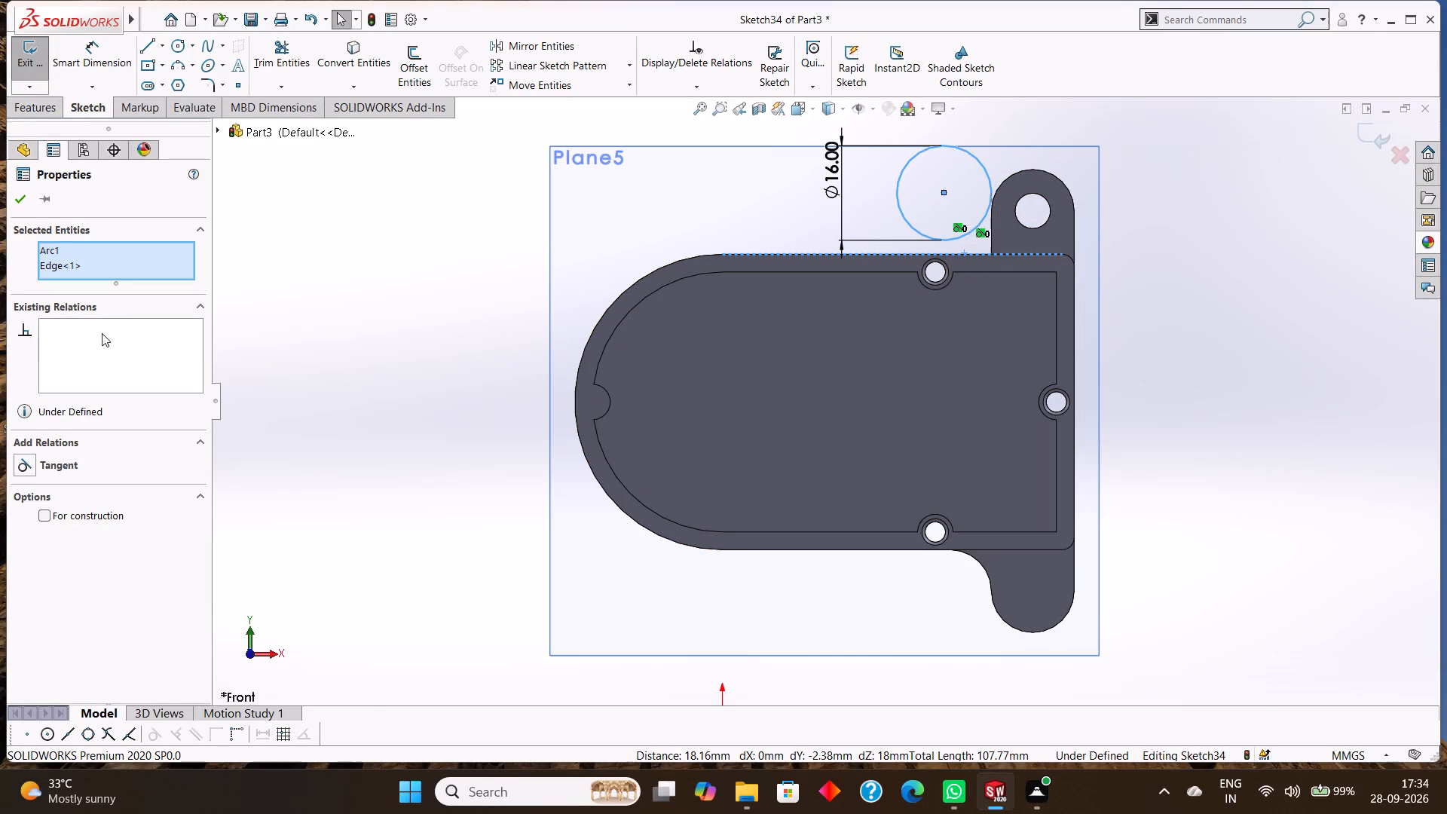
{"action": "left_click", "coordinate": [60, 467]}
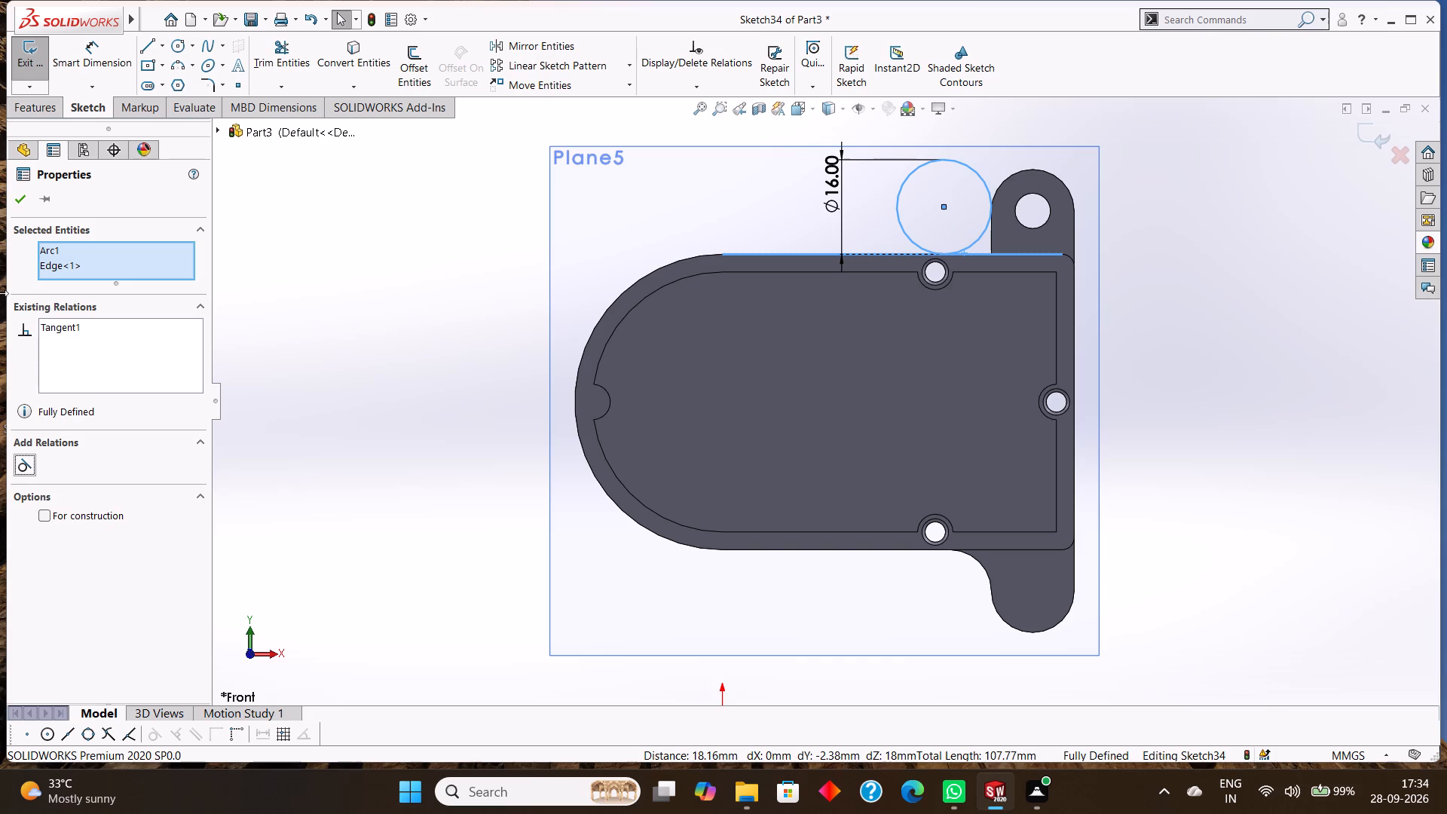
{"action": "left_click", "coordinate": [21, 203]}
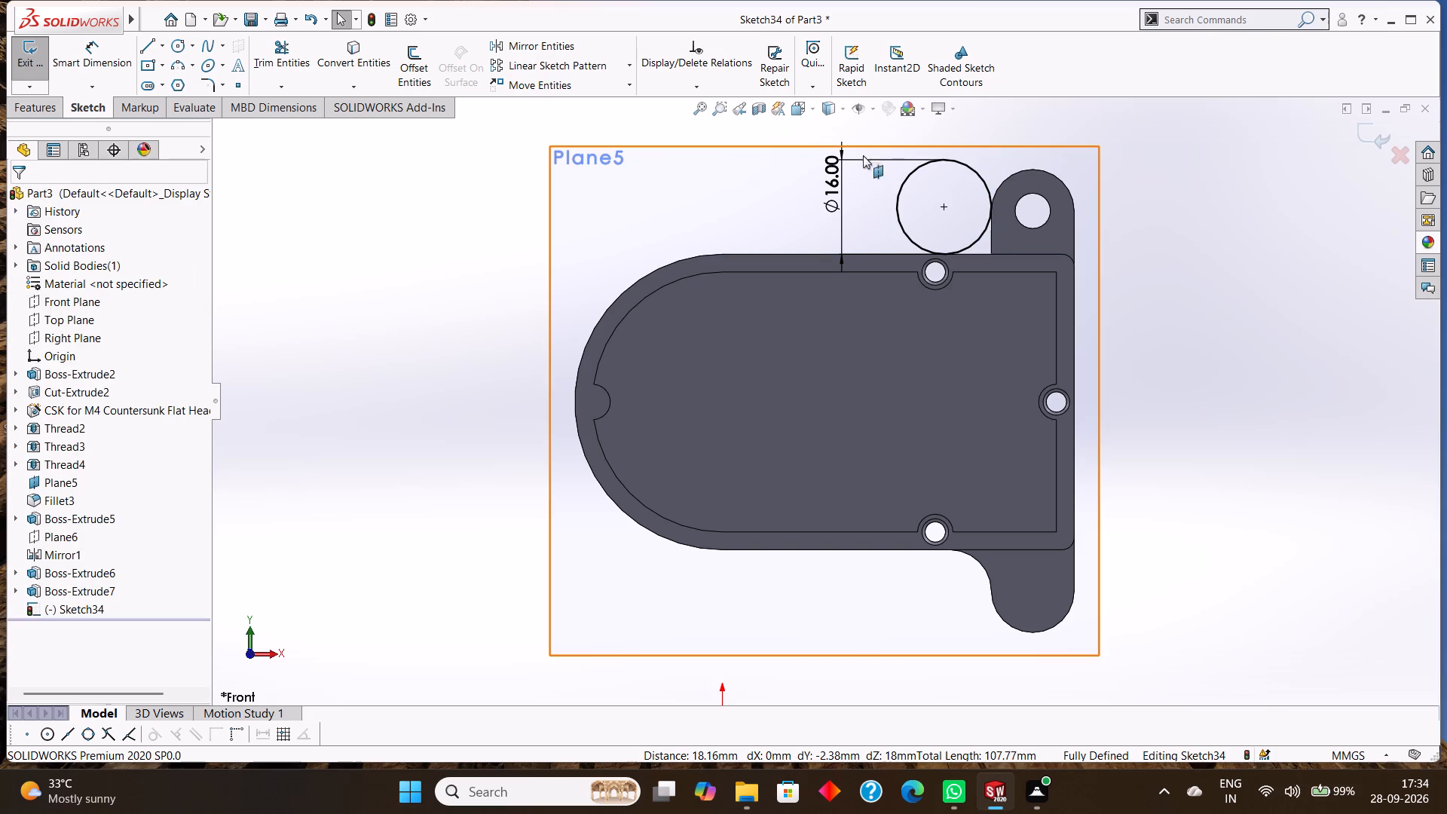
Draw a vertical line down the upper lug's side edge to the corner and a horizontal line along the housing edge to the circle's tangent point.
{"action": "left_click", "coordinate": [145, 45]}
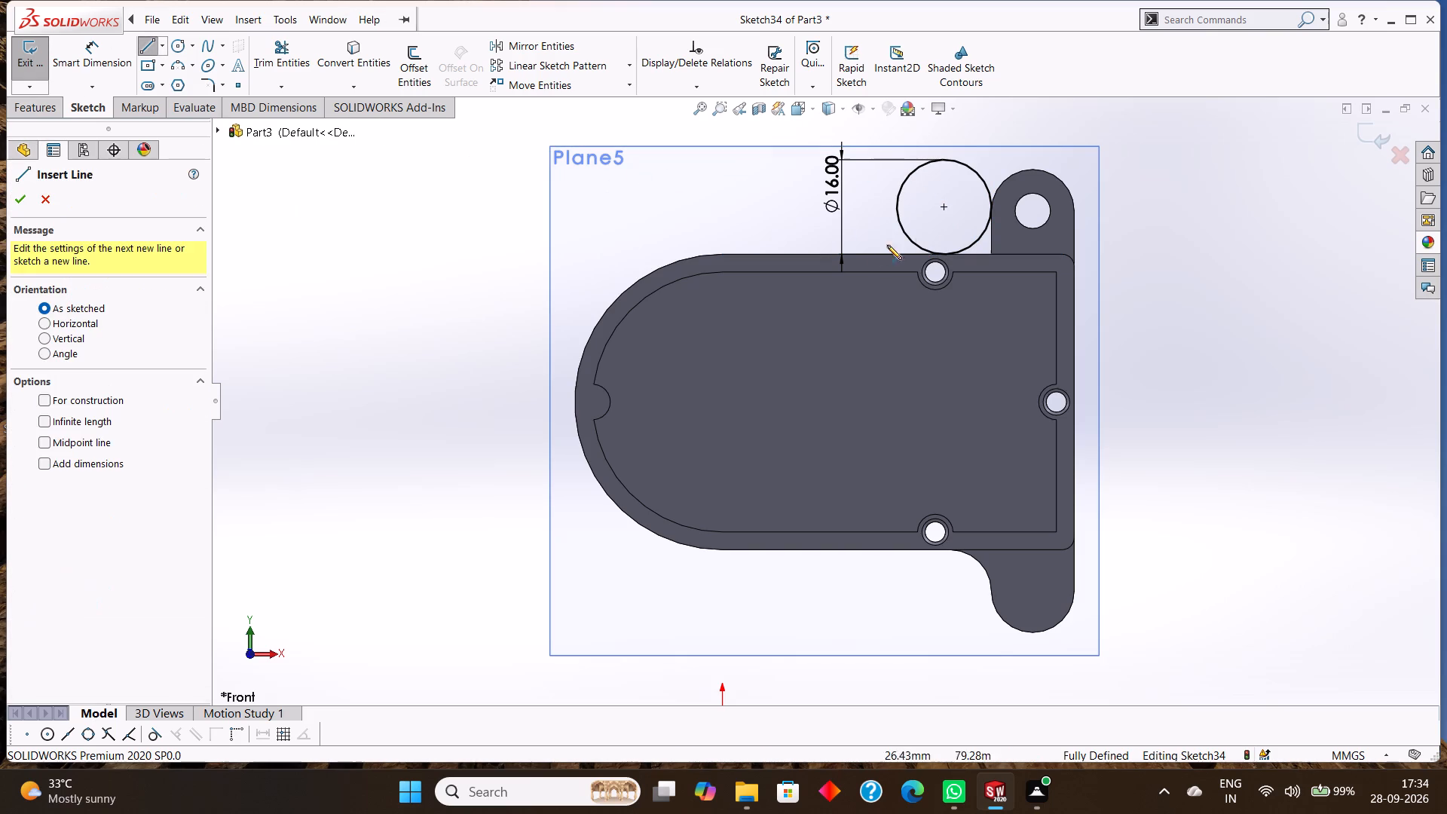
{"action": "left_click", "coordinate": [991, 211]}
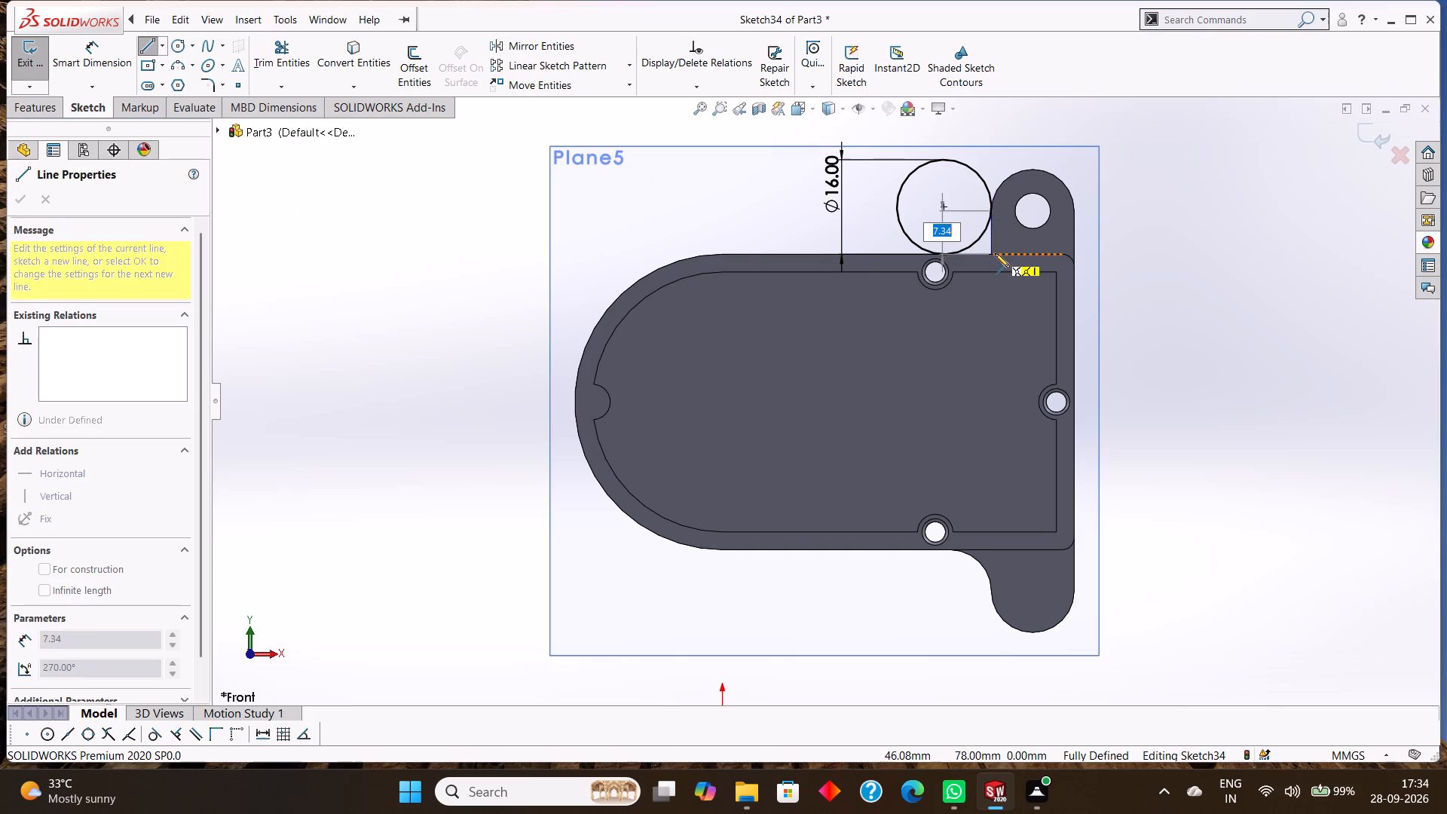
{"action": "left_click", "coordinate": [993, 253]}
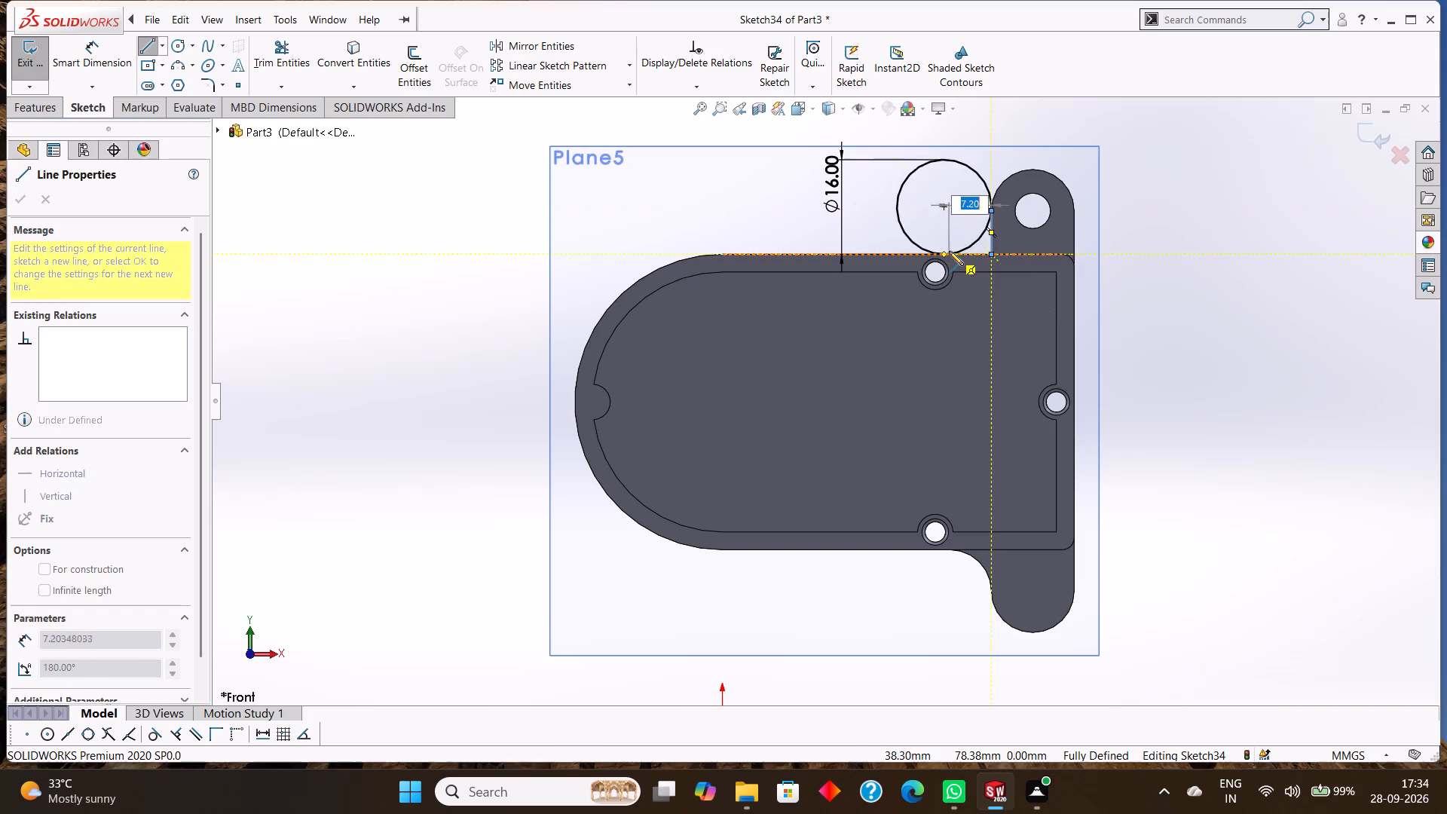
{"action": "left_click", "coordinate": [943, 252]}
{"action": "right_click", "coordinate": [868, 231]}
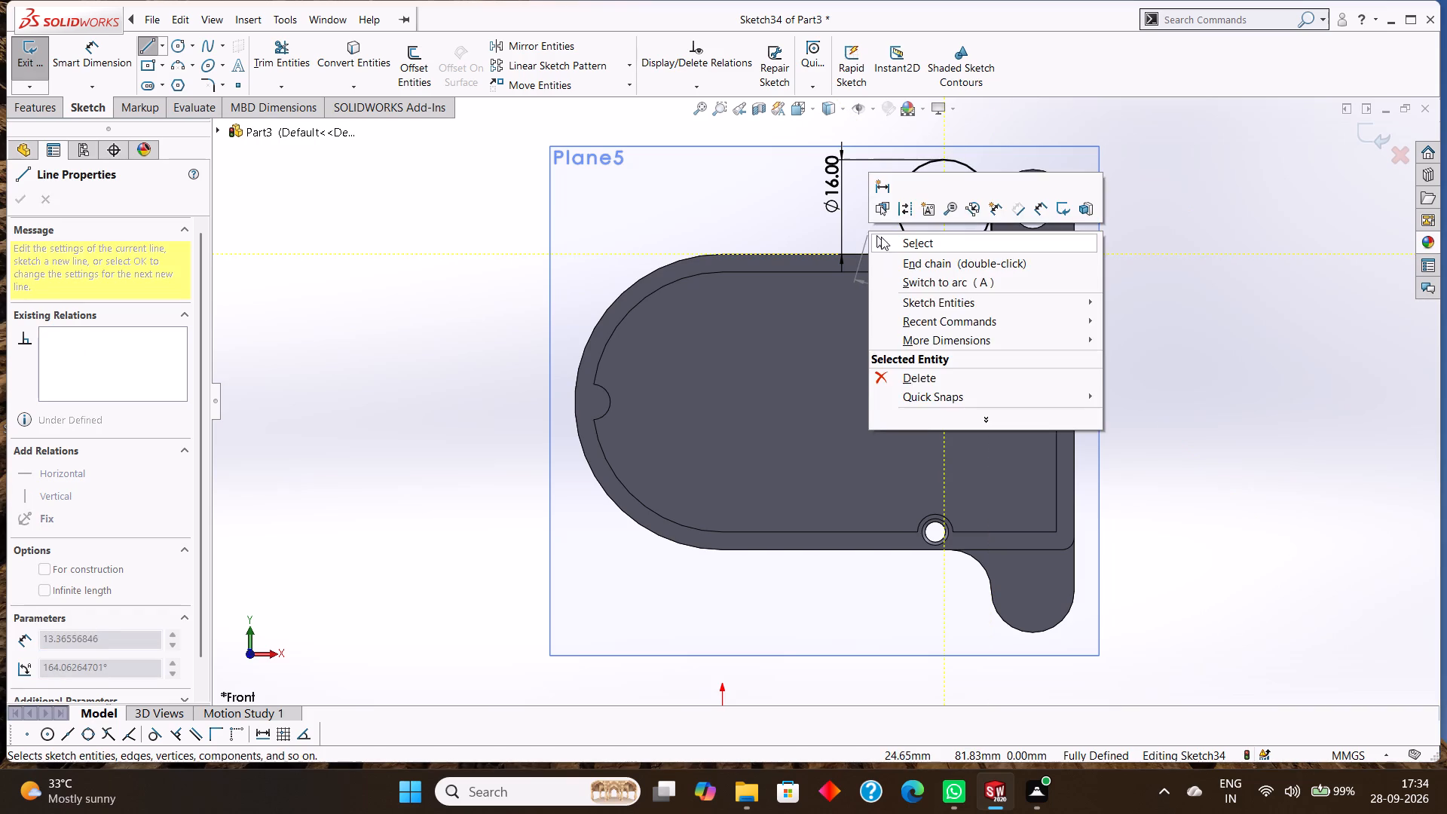
{"action": "left_click", "coordinate": [889, 239]}
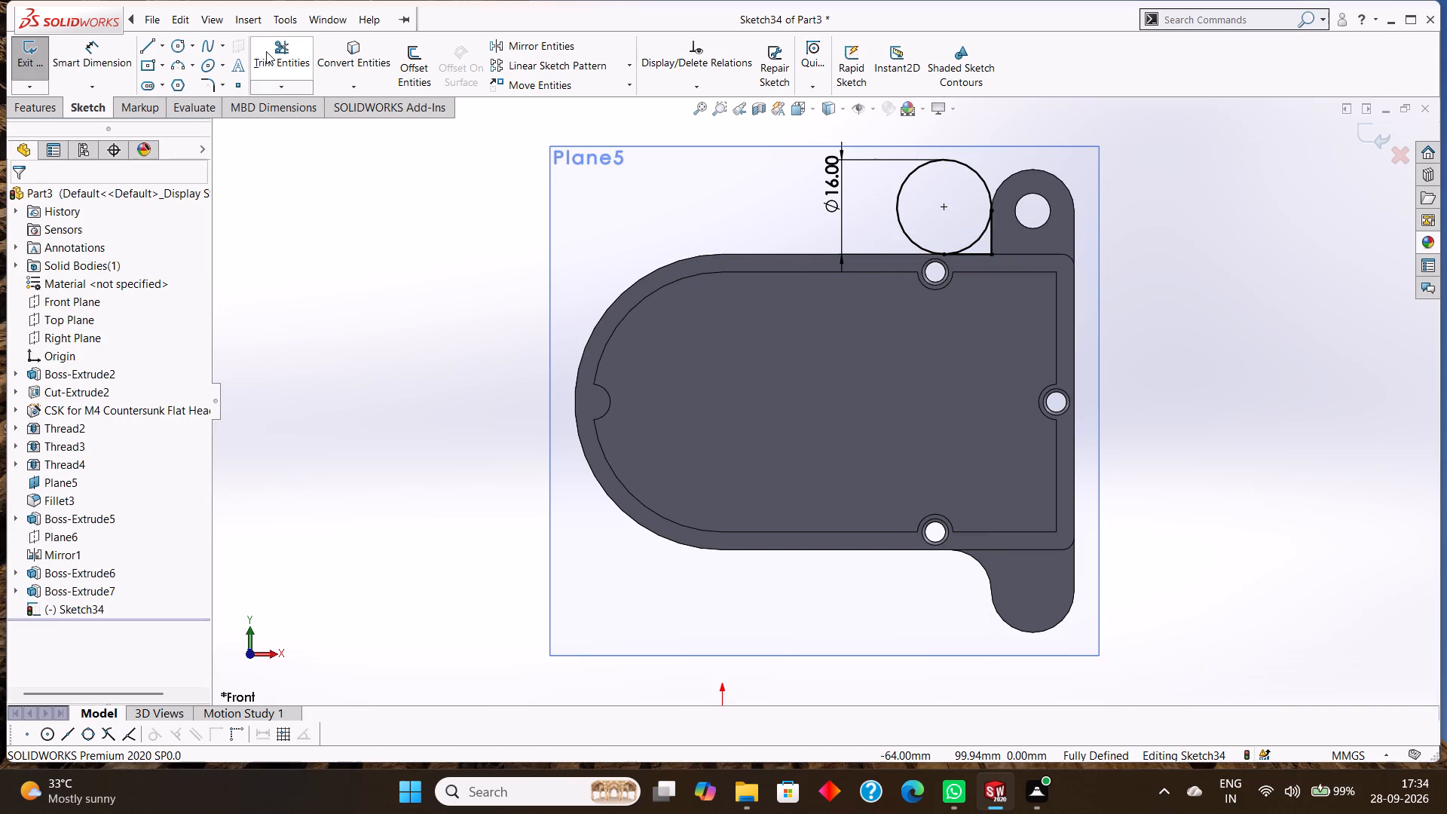
Trim the 16 mm circle on its outer side, away from the corner lines, with the trim-to-closest option.
{"action": "left_click", "coordinate": [266, 51]}
{"action": "left_click", "coordinate": [910, 173]}
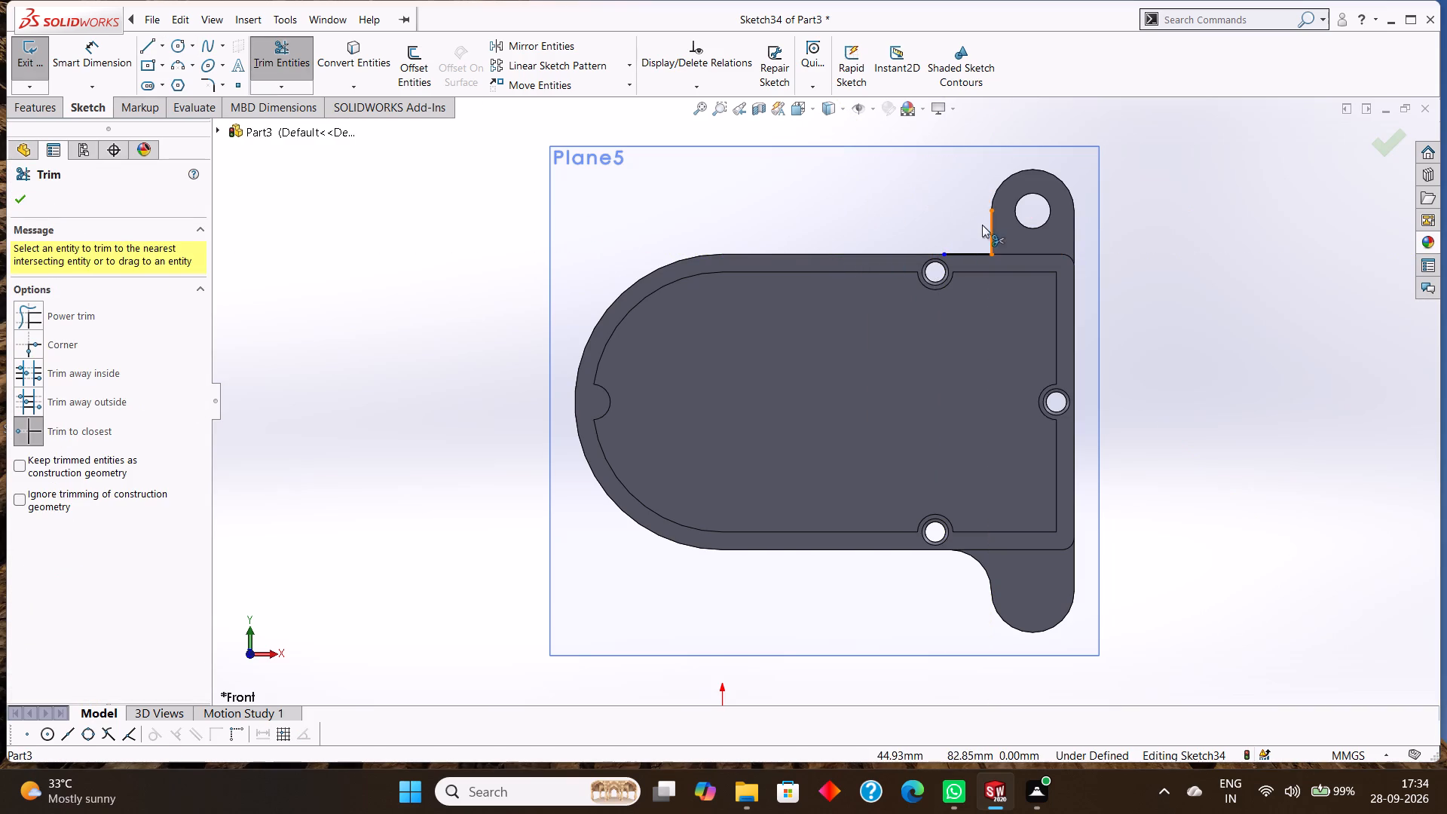
Draw a three-point arc of 8 mm radius between the free ends of the two corner lines, bulging away from the corner.
{"action": "left_click", "coordinate": [180, 63]}
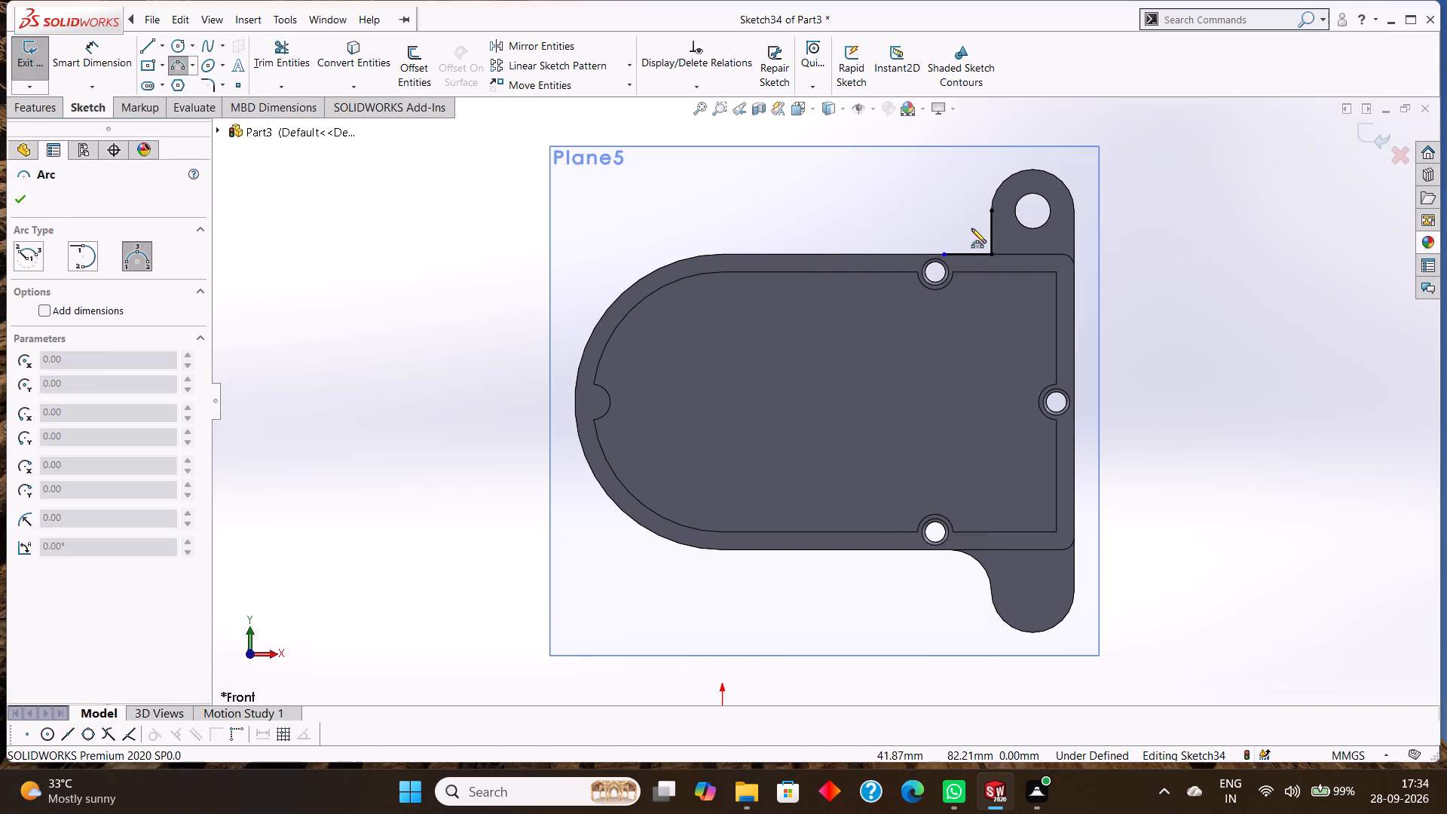
{"action": "left_click", "coordinate": [992, 212]}
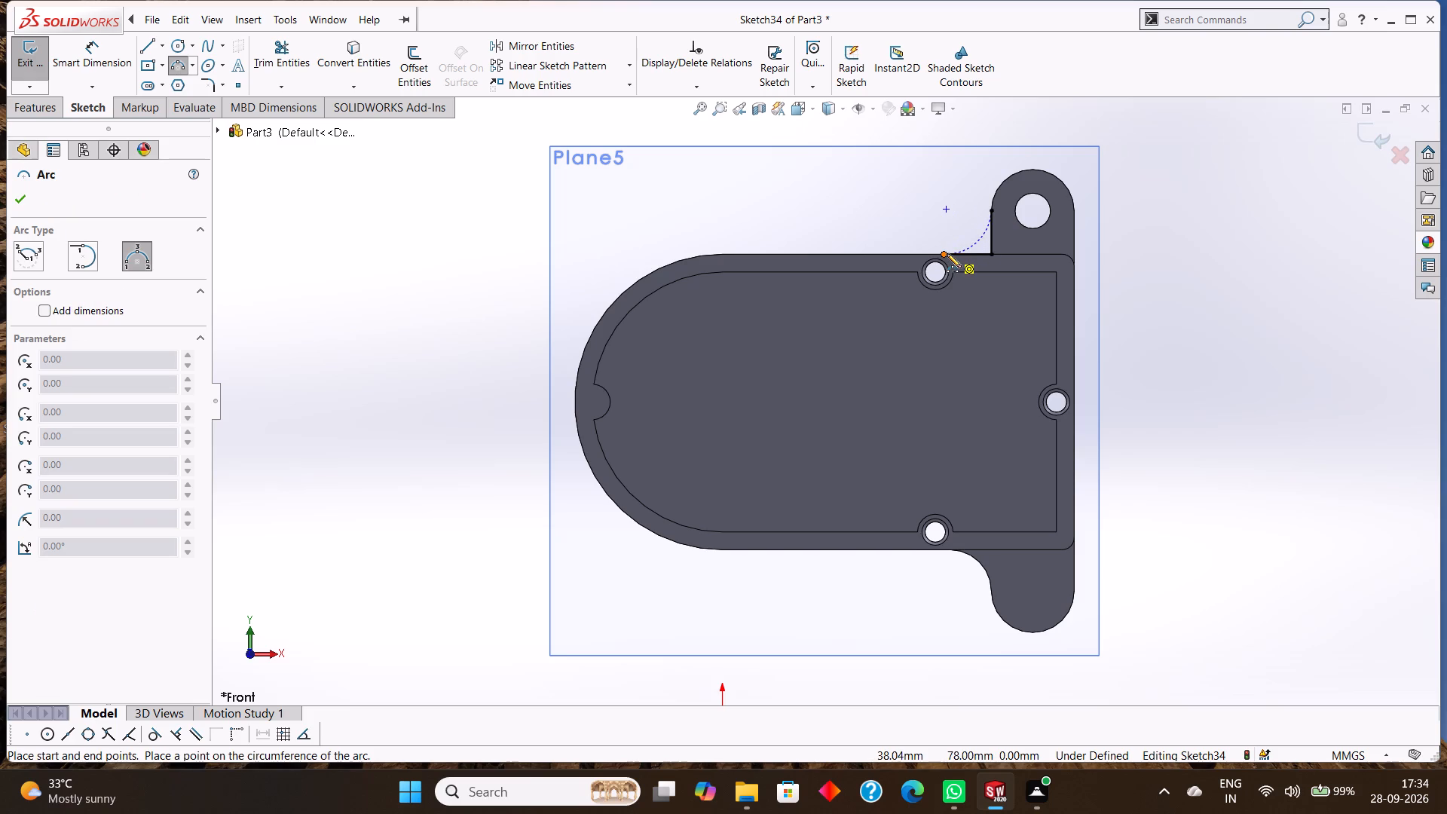
{"action": "left_click", "coordinate": [947, 253]}
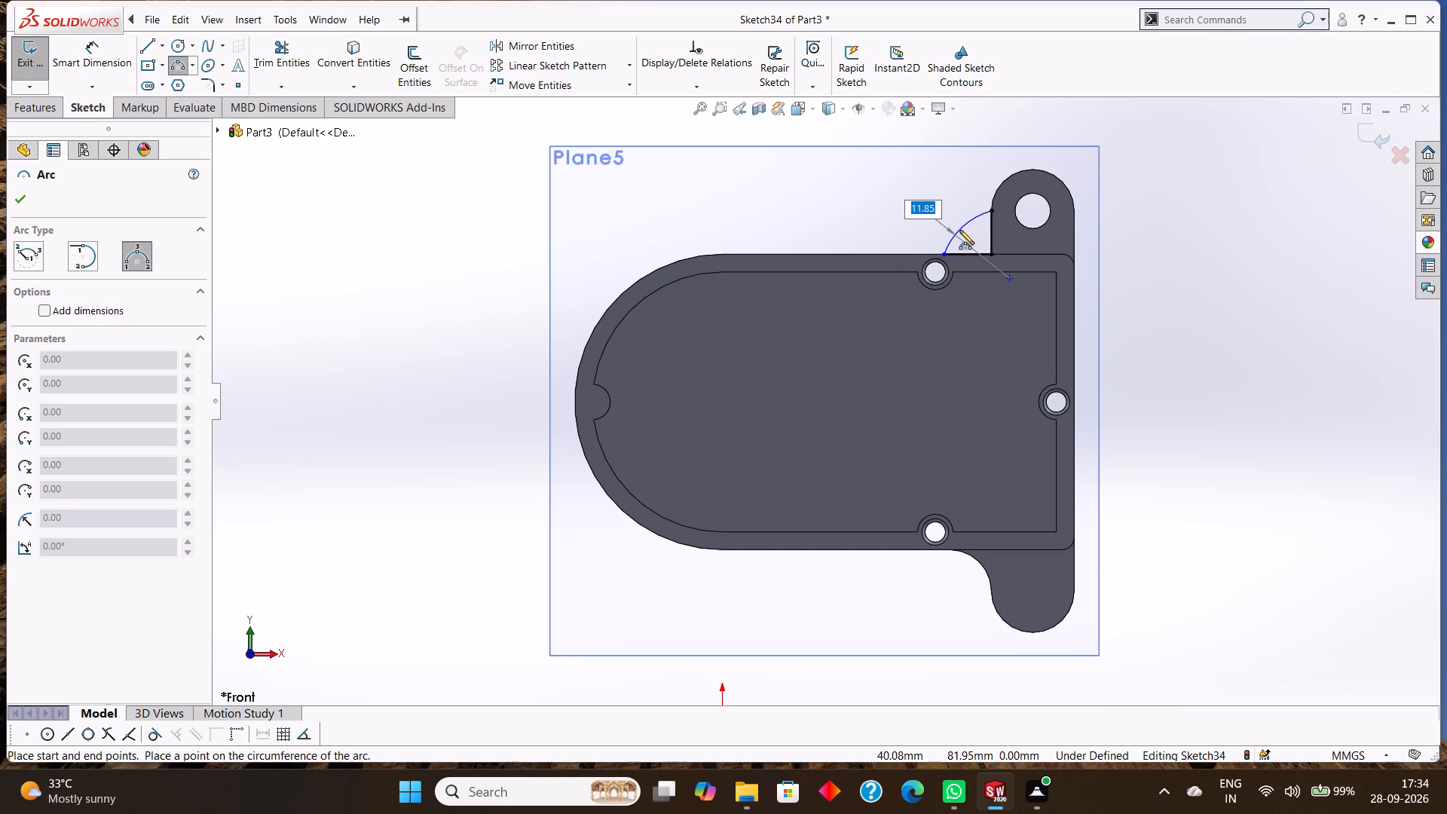
{"action": "key", "text": "8"}
{"action": "key", "text": "Return"}
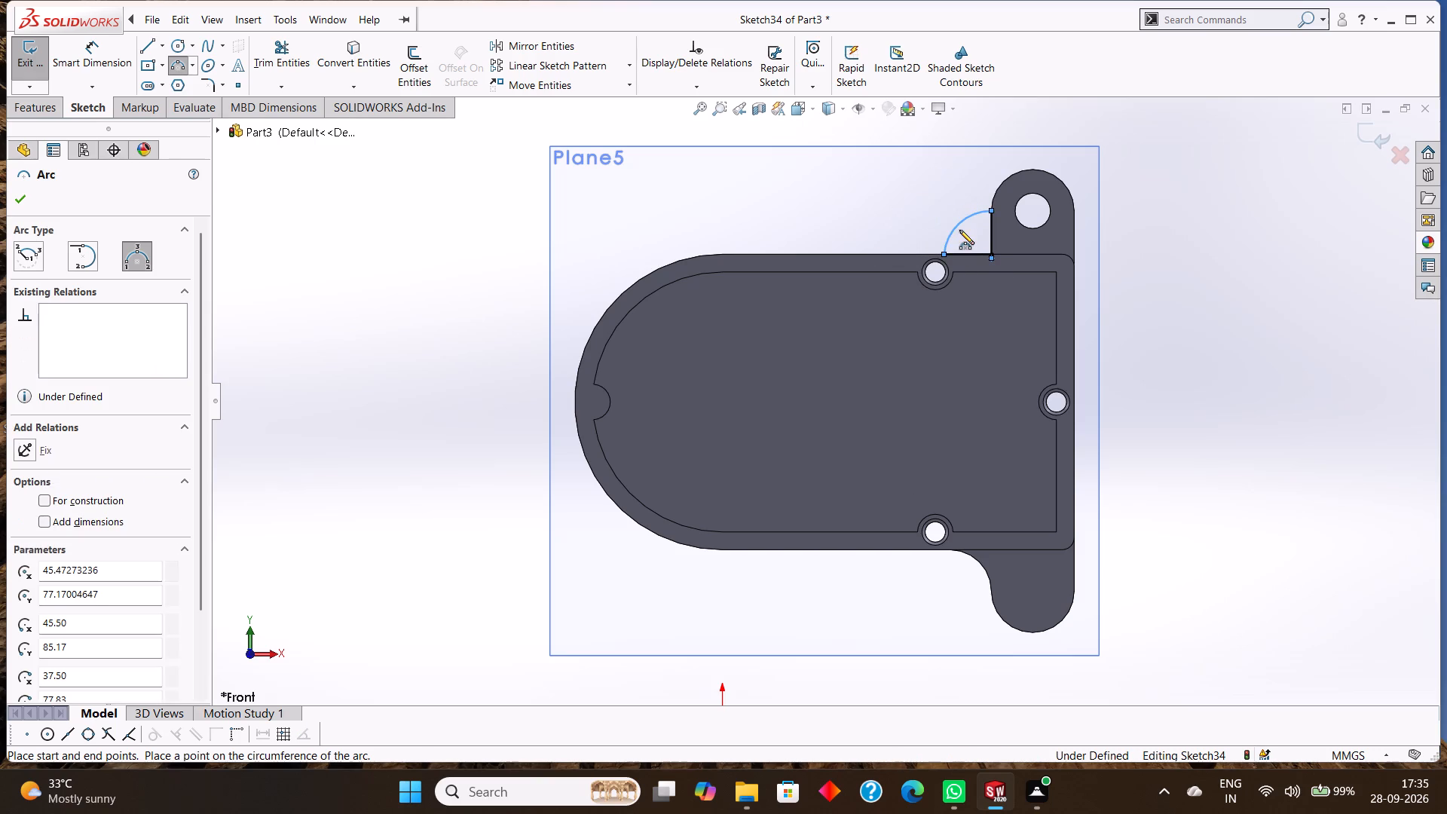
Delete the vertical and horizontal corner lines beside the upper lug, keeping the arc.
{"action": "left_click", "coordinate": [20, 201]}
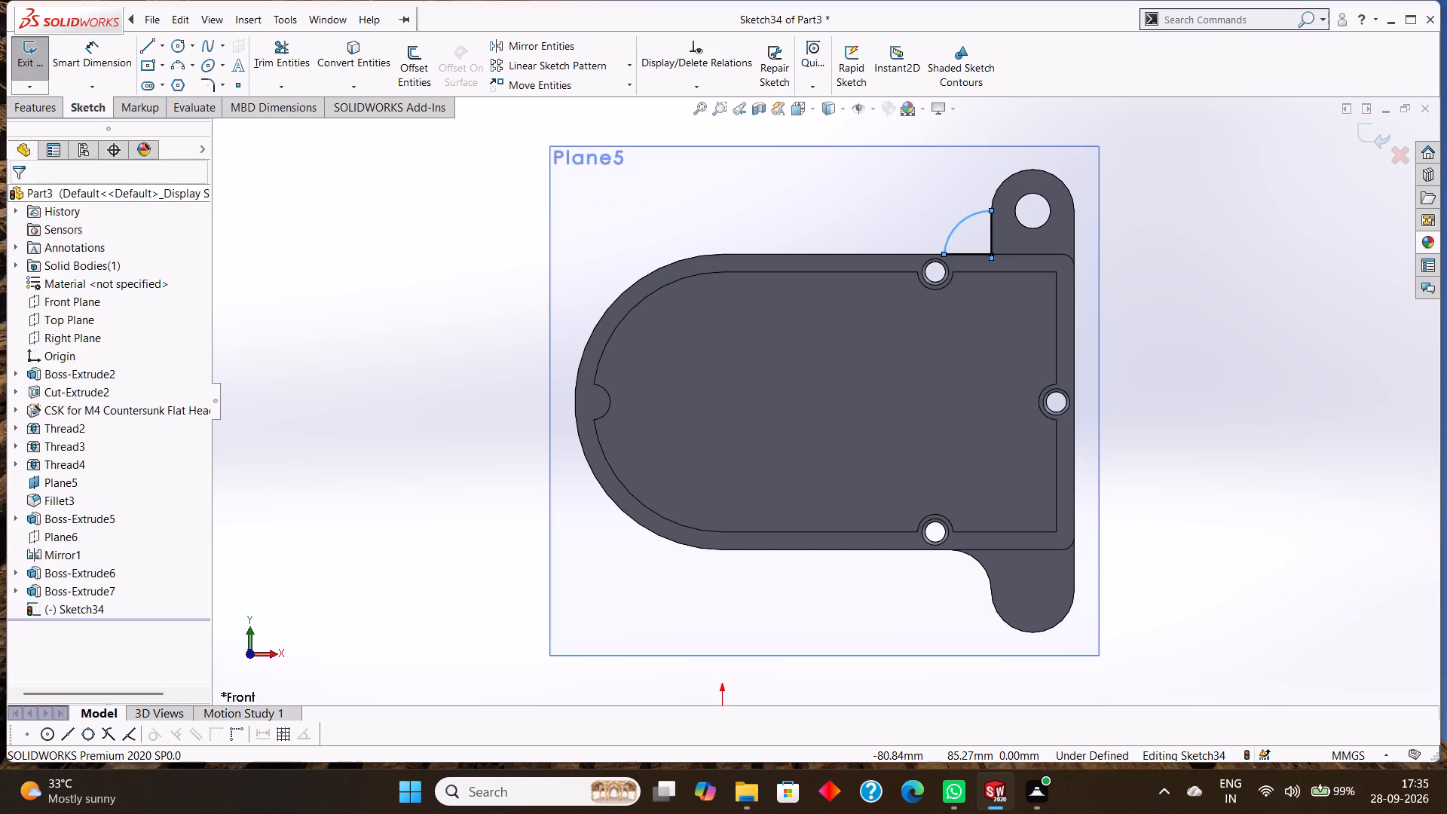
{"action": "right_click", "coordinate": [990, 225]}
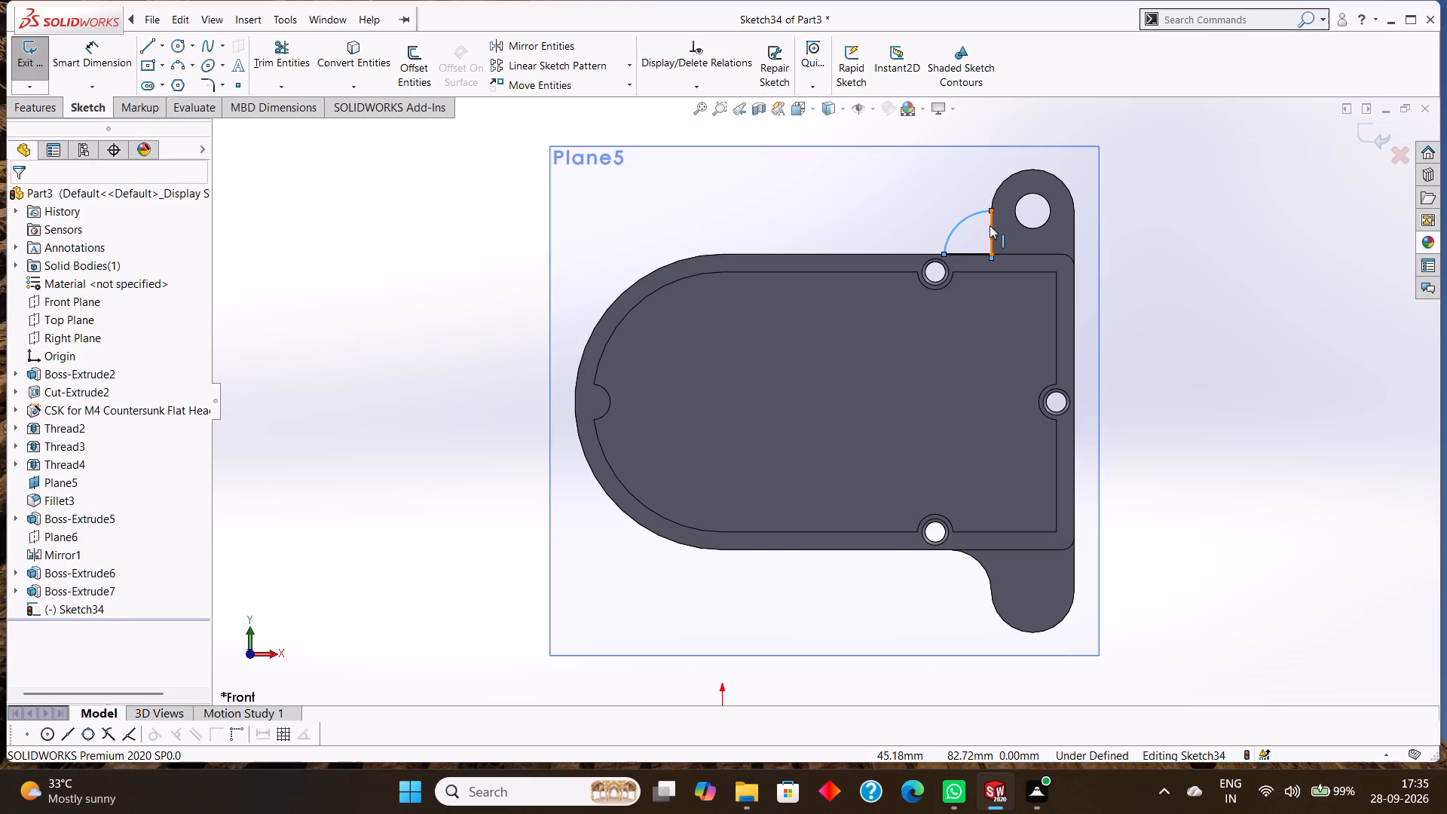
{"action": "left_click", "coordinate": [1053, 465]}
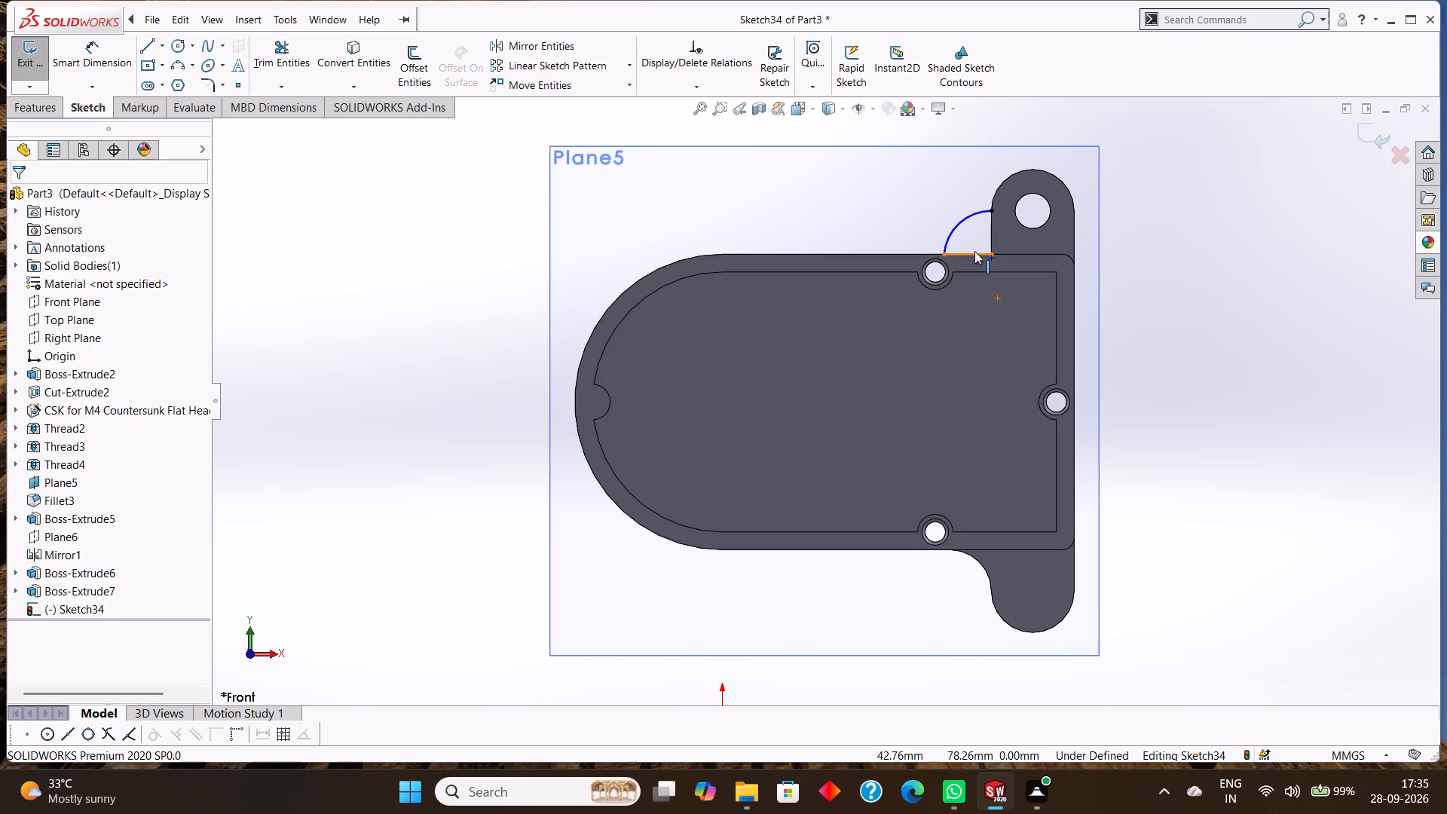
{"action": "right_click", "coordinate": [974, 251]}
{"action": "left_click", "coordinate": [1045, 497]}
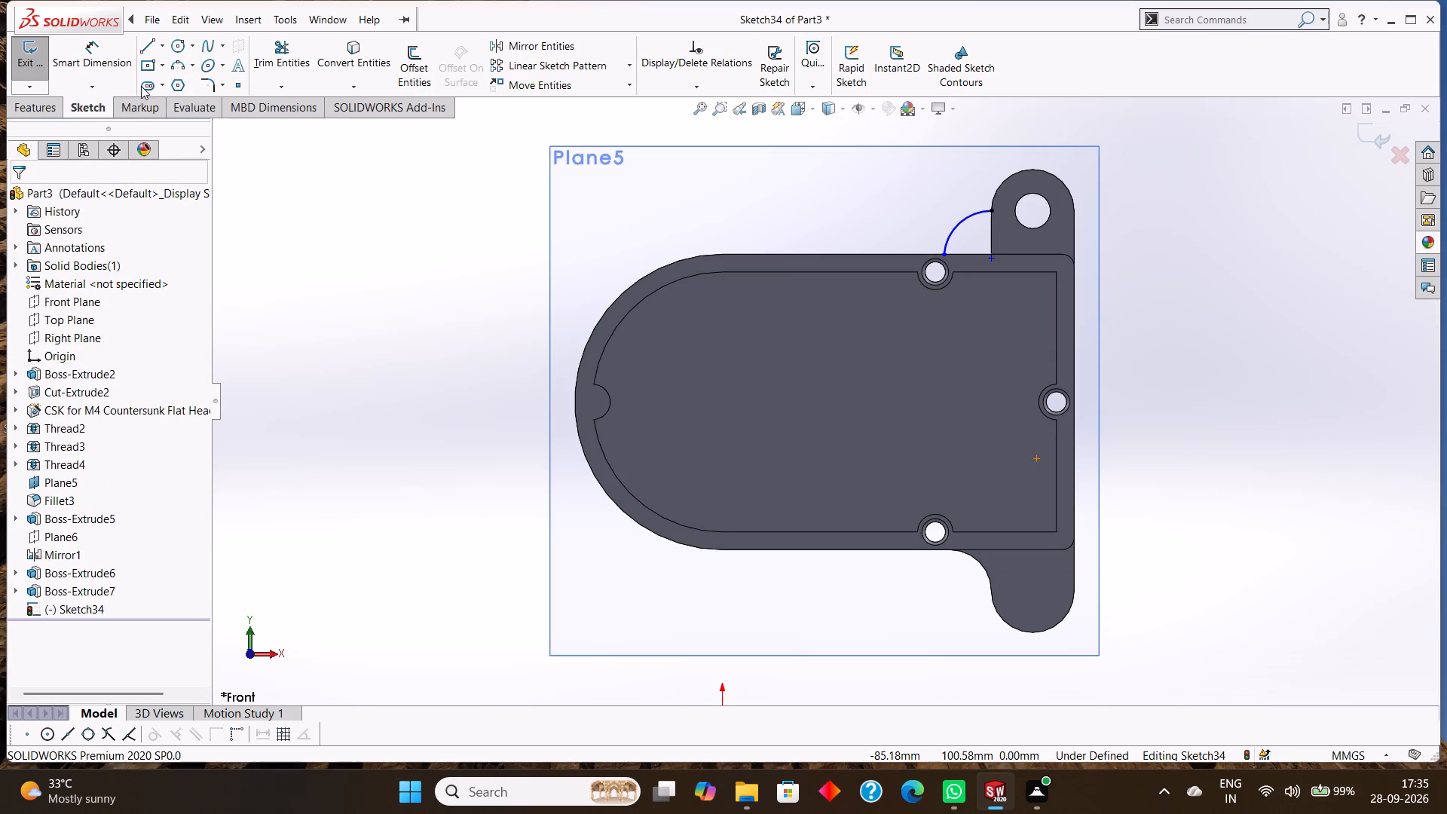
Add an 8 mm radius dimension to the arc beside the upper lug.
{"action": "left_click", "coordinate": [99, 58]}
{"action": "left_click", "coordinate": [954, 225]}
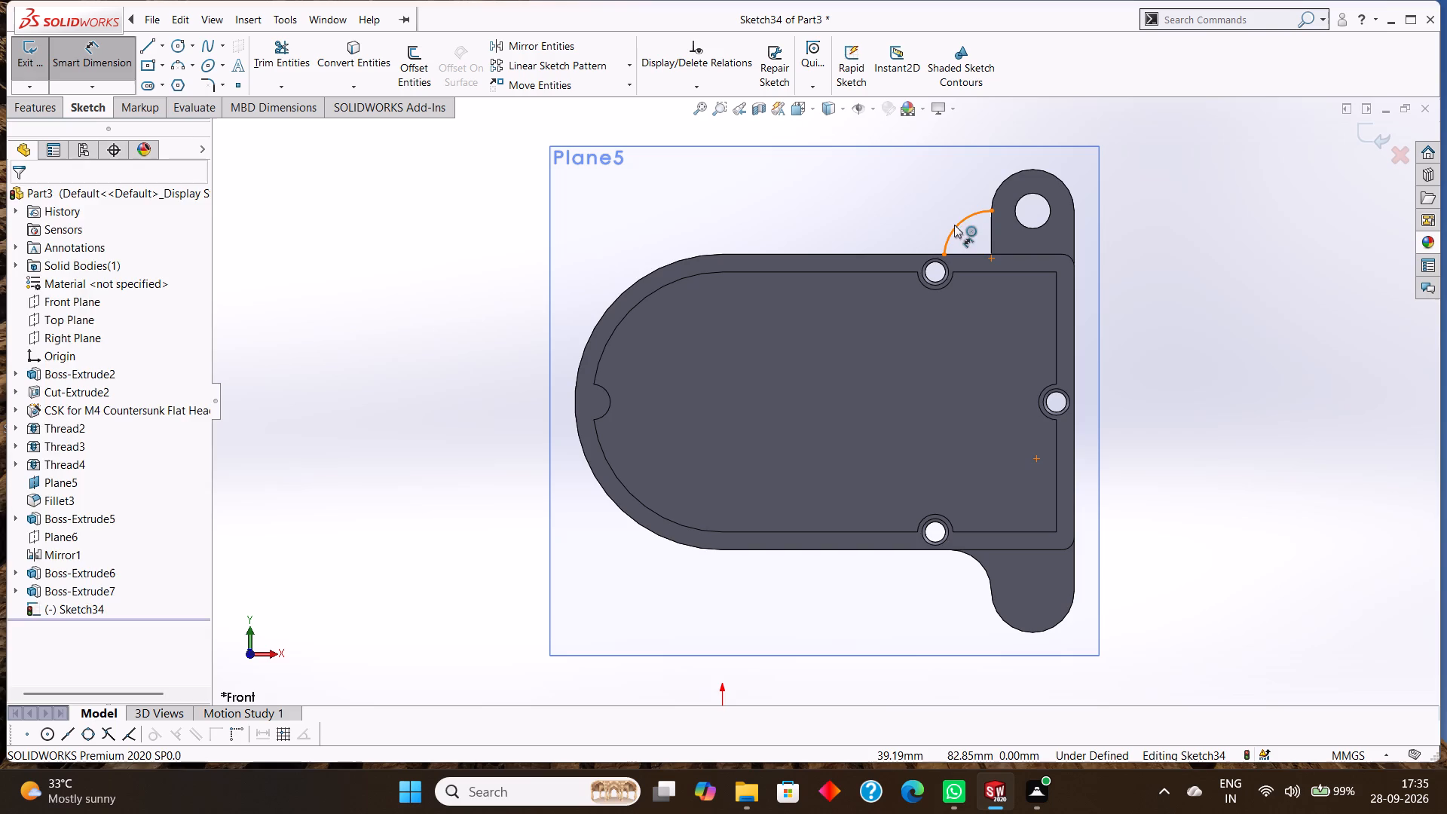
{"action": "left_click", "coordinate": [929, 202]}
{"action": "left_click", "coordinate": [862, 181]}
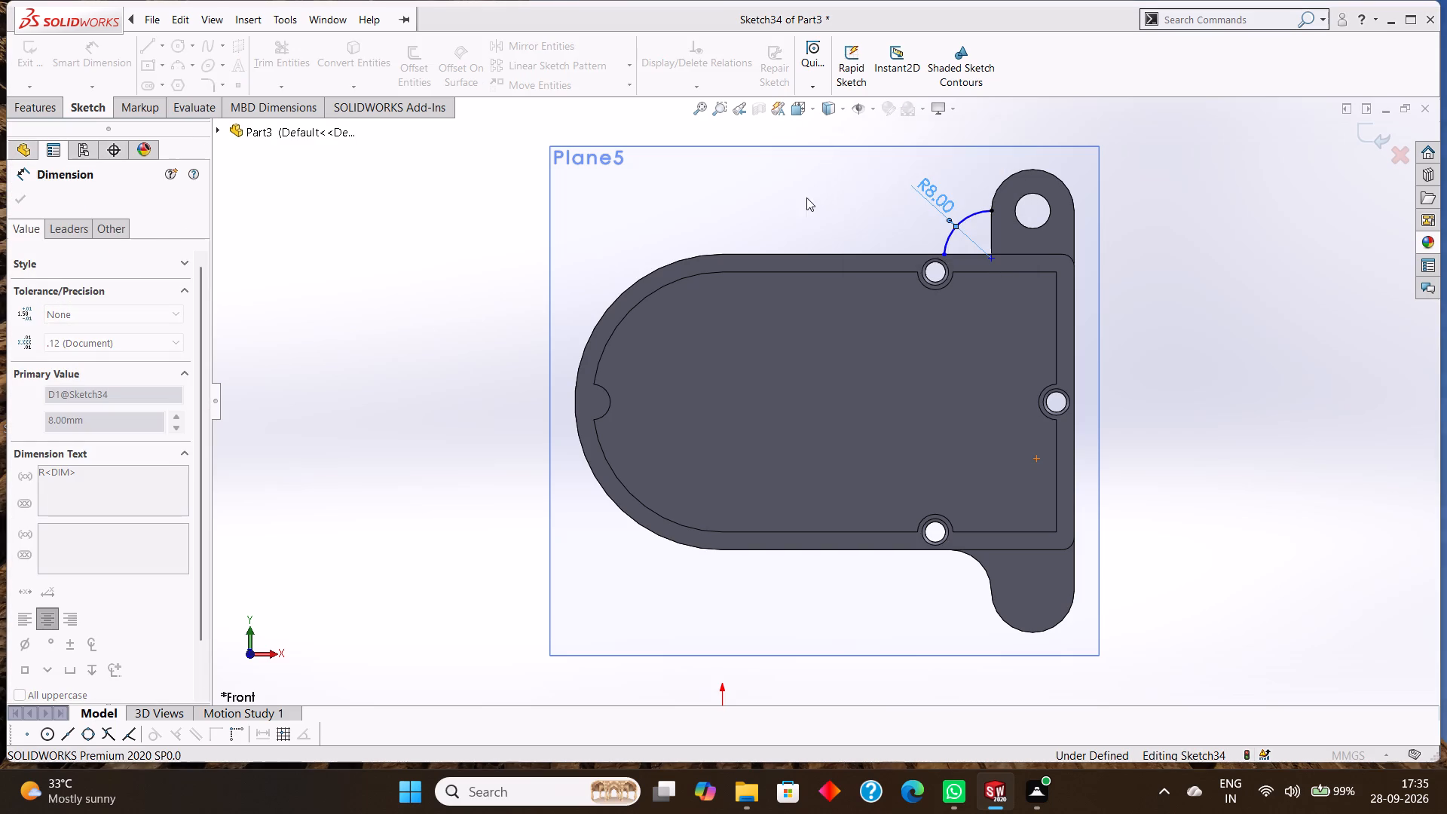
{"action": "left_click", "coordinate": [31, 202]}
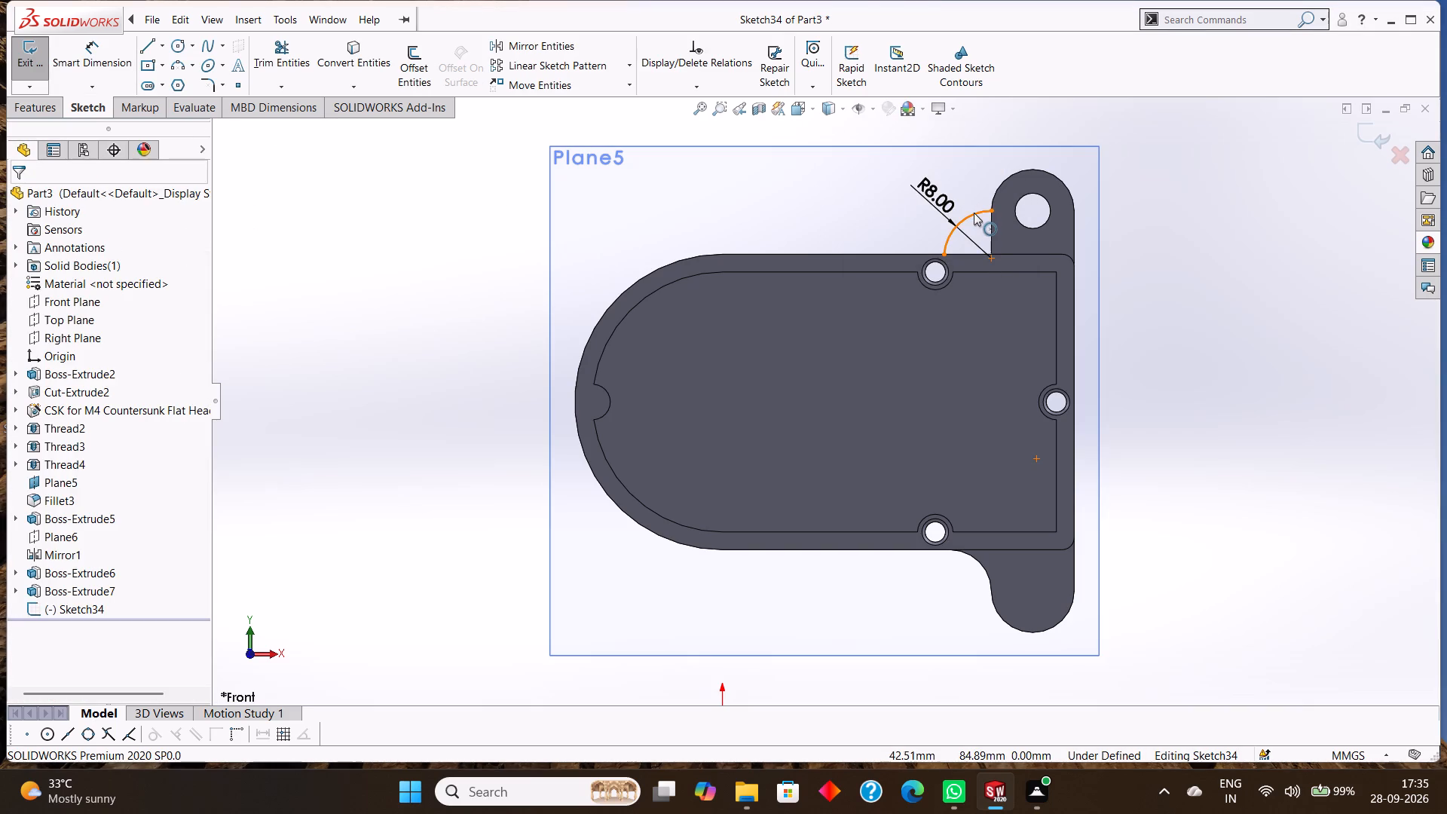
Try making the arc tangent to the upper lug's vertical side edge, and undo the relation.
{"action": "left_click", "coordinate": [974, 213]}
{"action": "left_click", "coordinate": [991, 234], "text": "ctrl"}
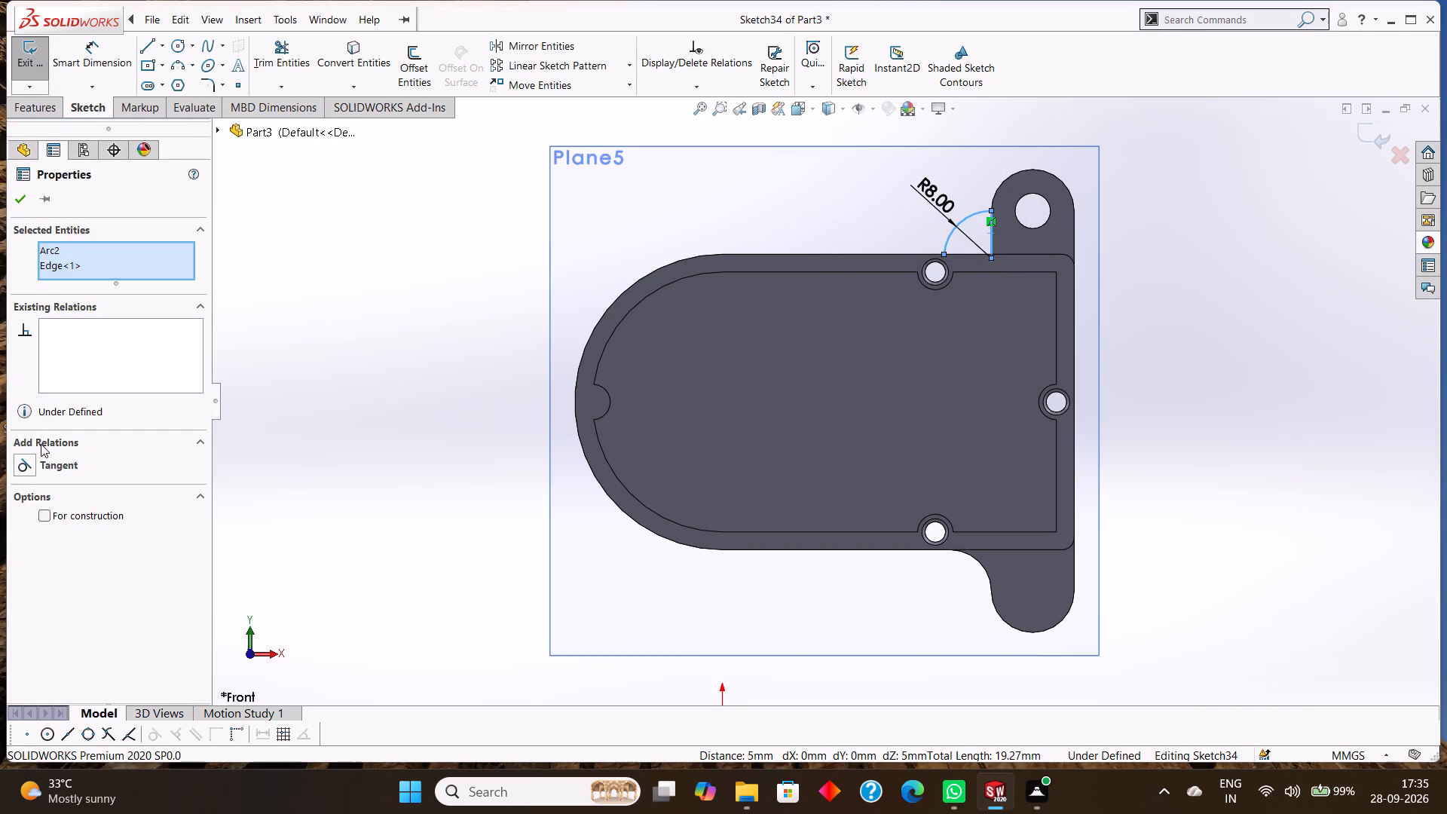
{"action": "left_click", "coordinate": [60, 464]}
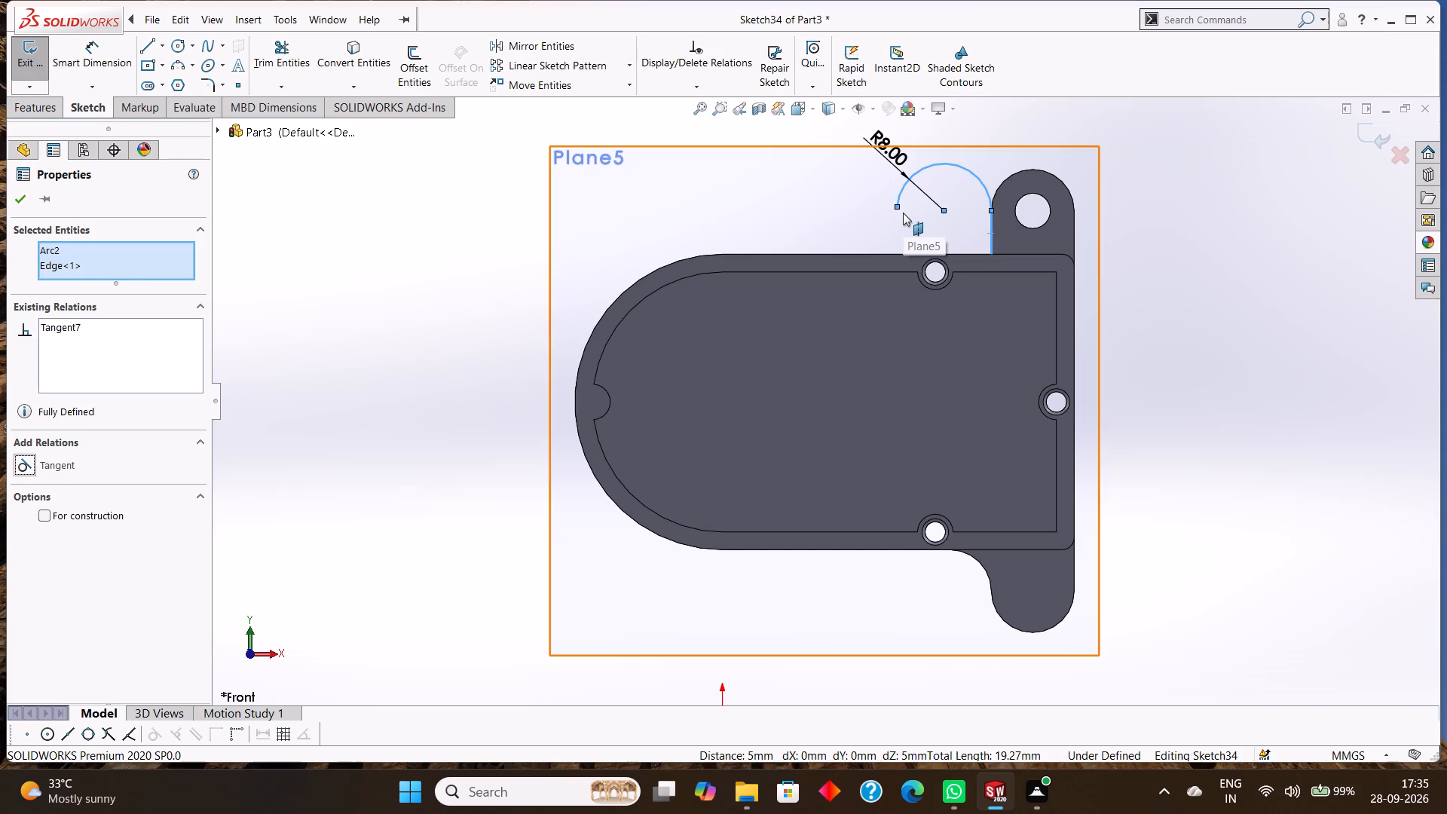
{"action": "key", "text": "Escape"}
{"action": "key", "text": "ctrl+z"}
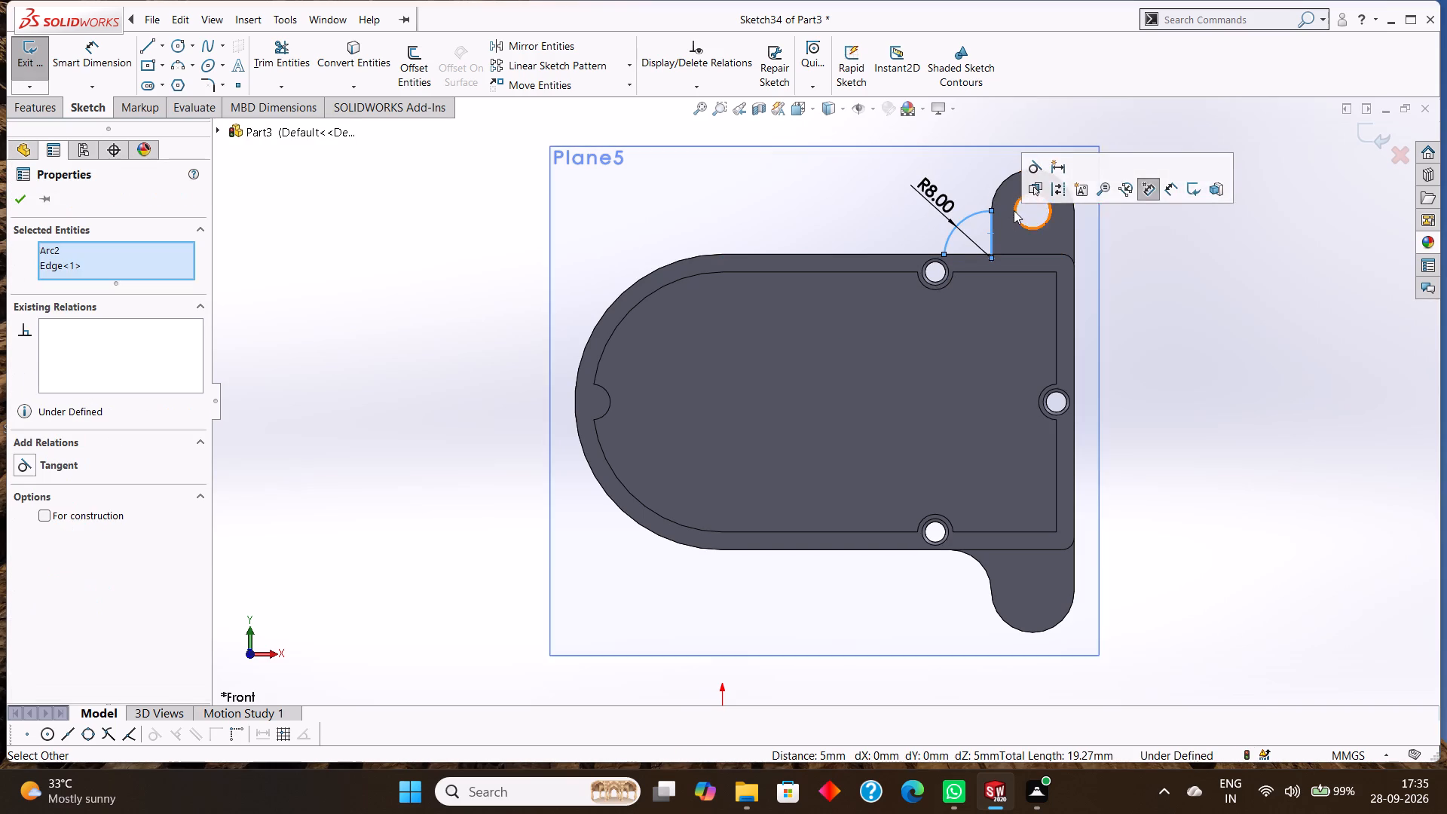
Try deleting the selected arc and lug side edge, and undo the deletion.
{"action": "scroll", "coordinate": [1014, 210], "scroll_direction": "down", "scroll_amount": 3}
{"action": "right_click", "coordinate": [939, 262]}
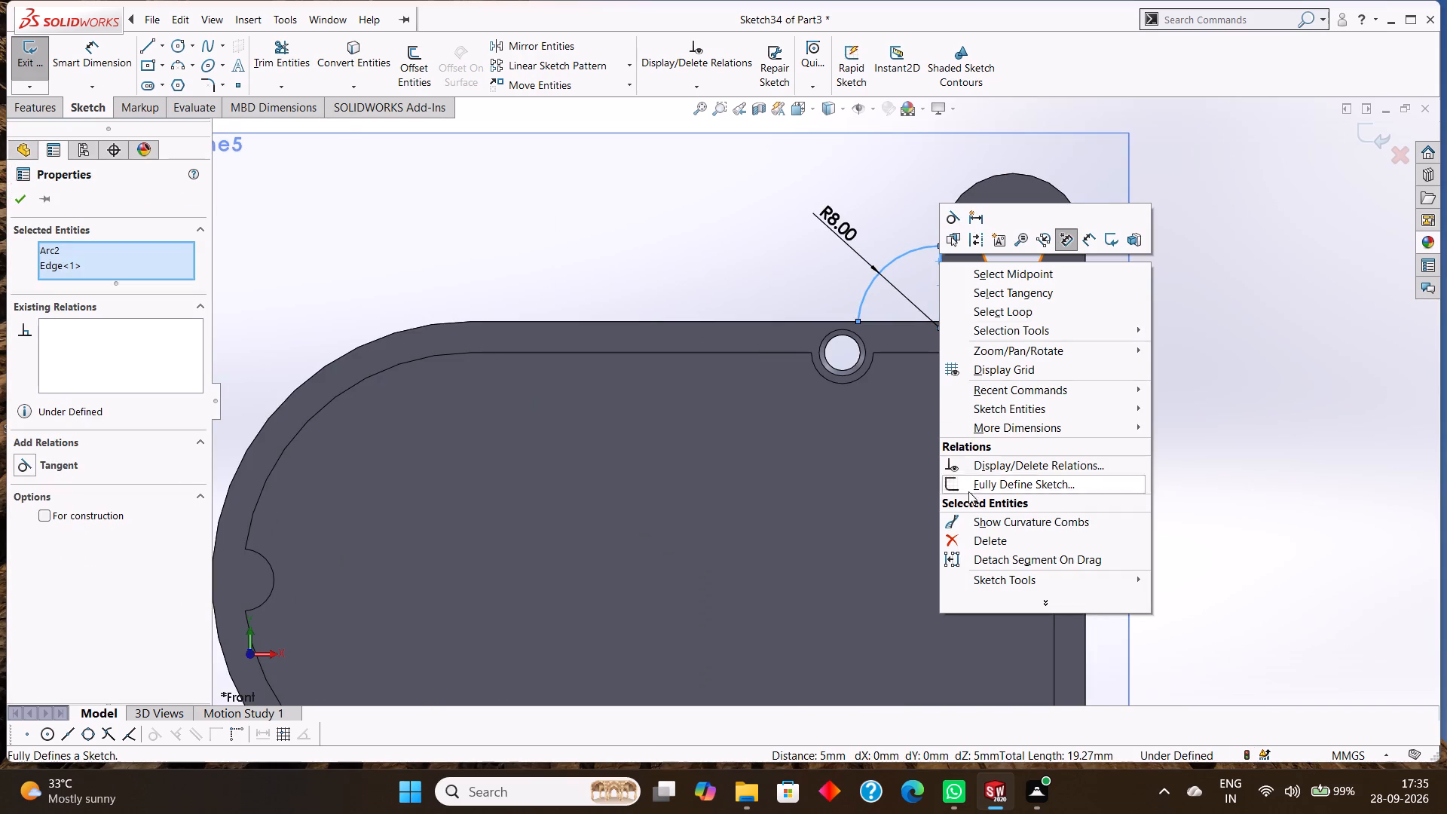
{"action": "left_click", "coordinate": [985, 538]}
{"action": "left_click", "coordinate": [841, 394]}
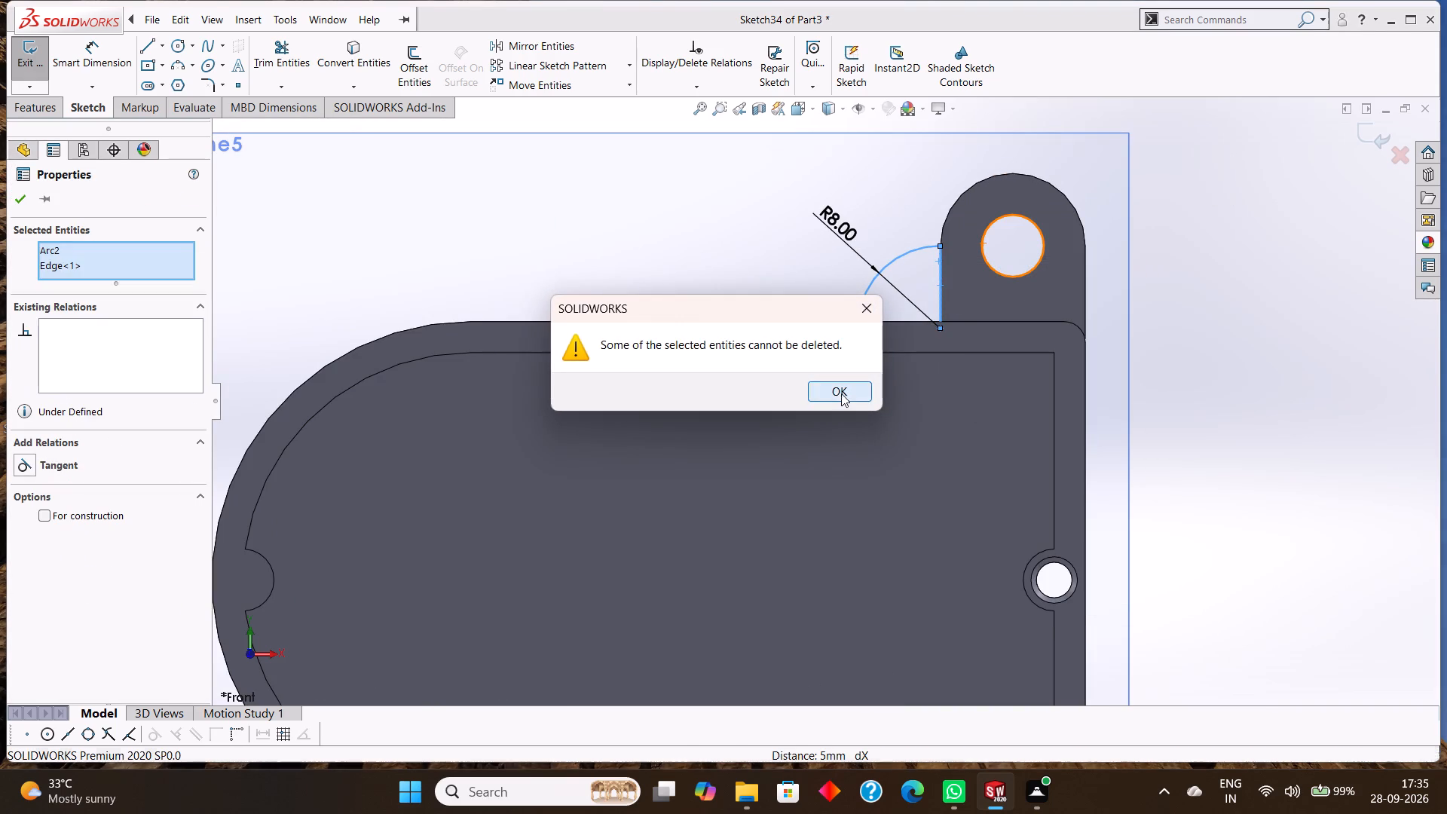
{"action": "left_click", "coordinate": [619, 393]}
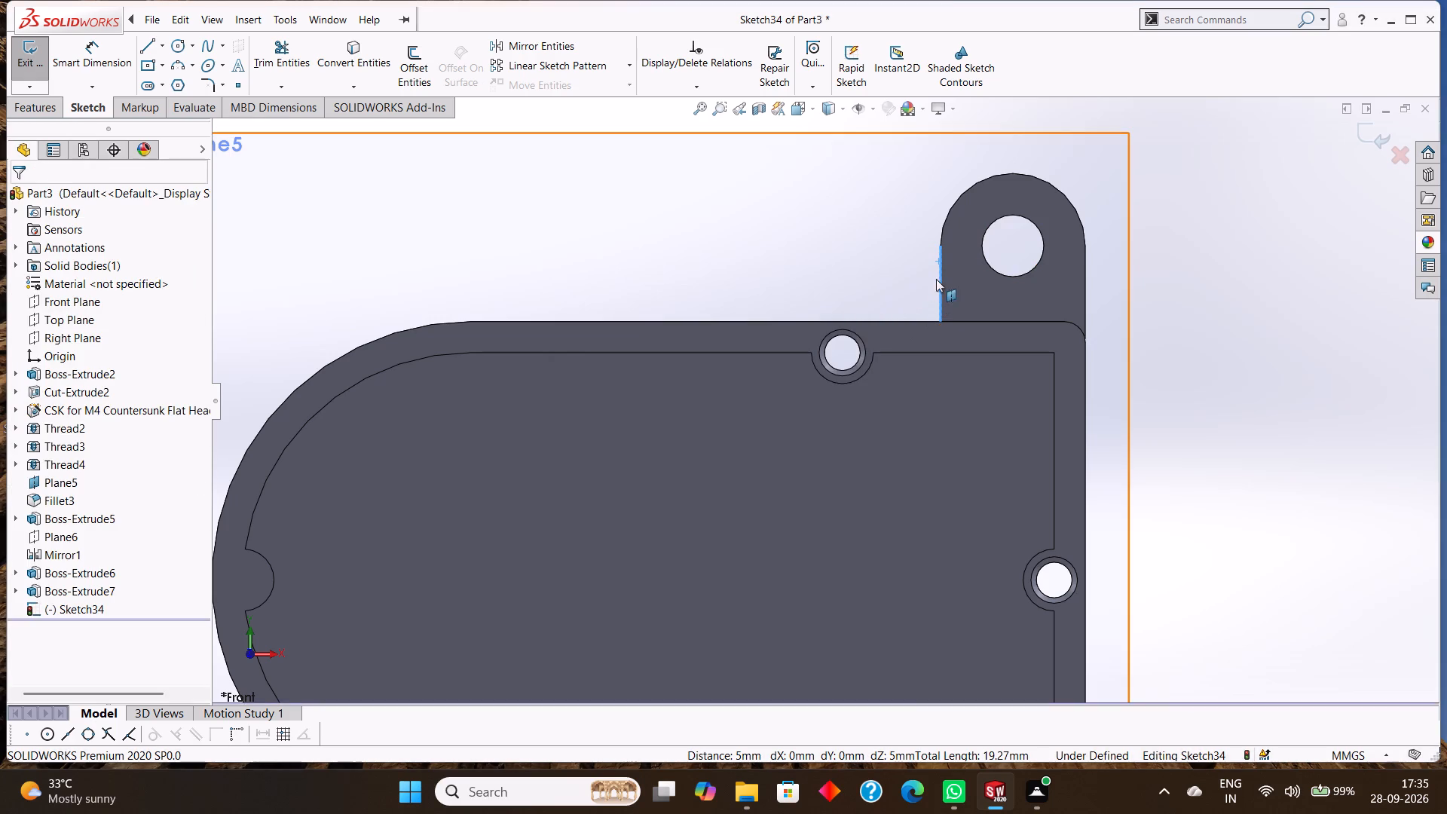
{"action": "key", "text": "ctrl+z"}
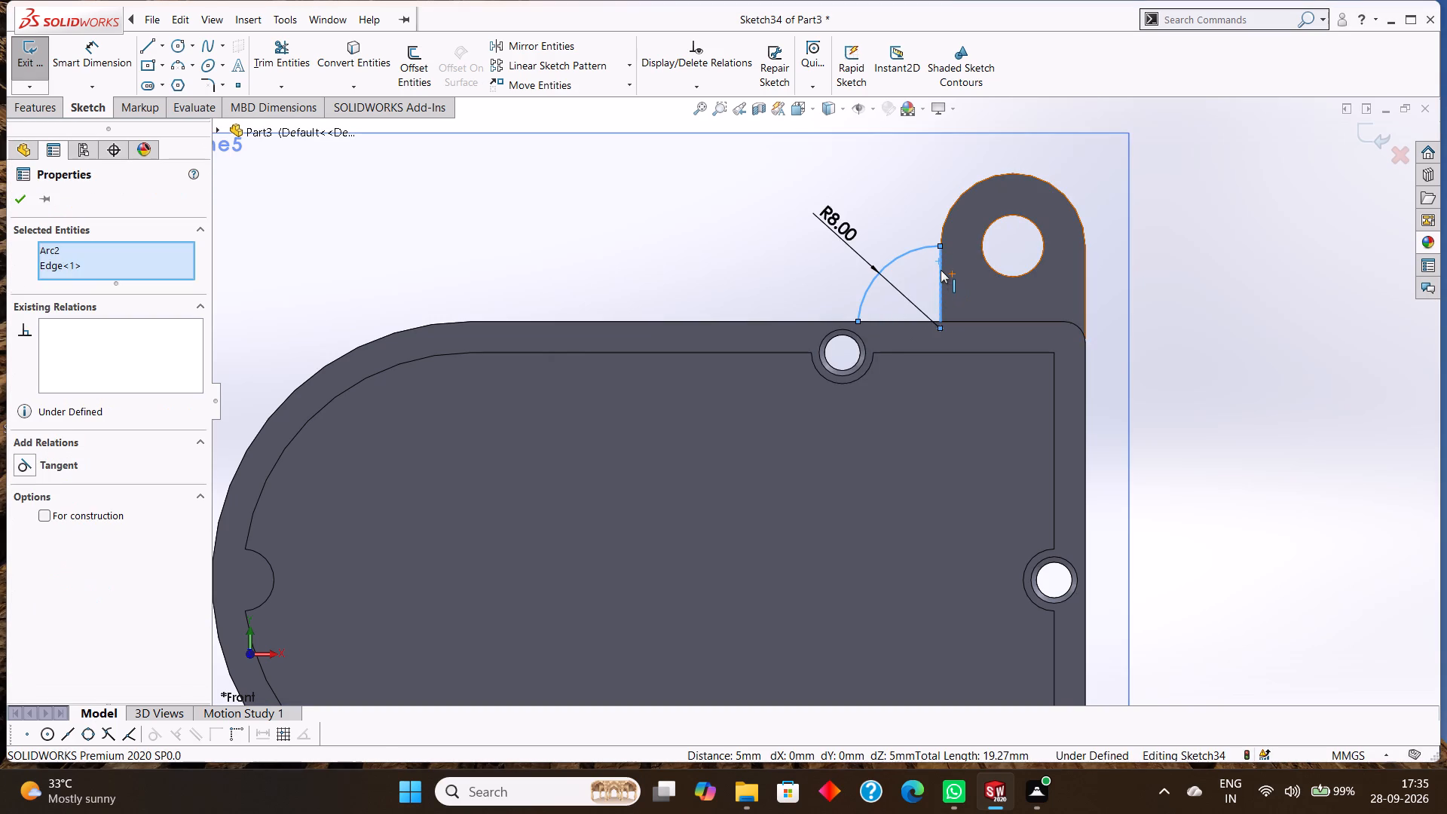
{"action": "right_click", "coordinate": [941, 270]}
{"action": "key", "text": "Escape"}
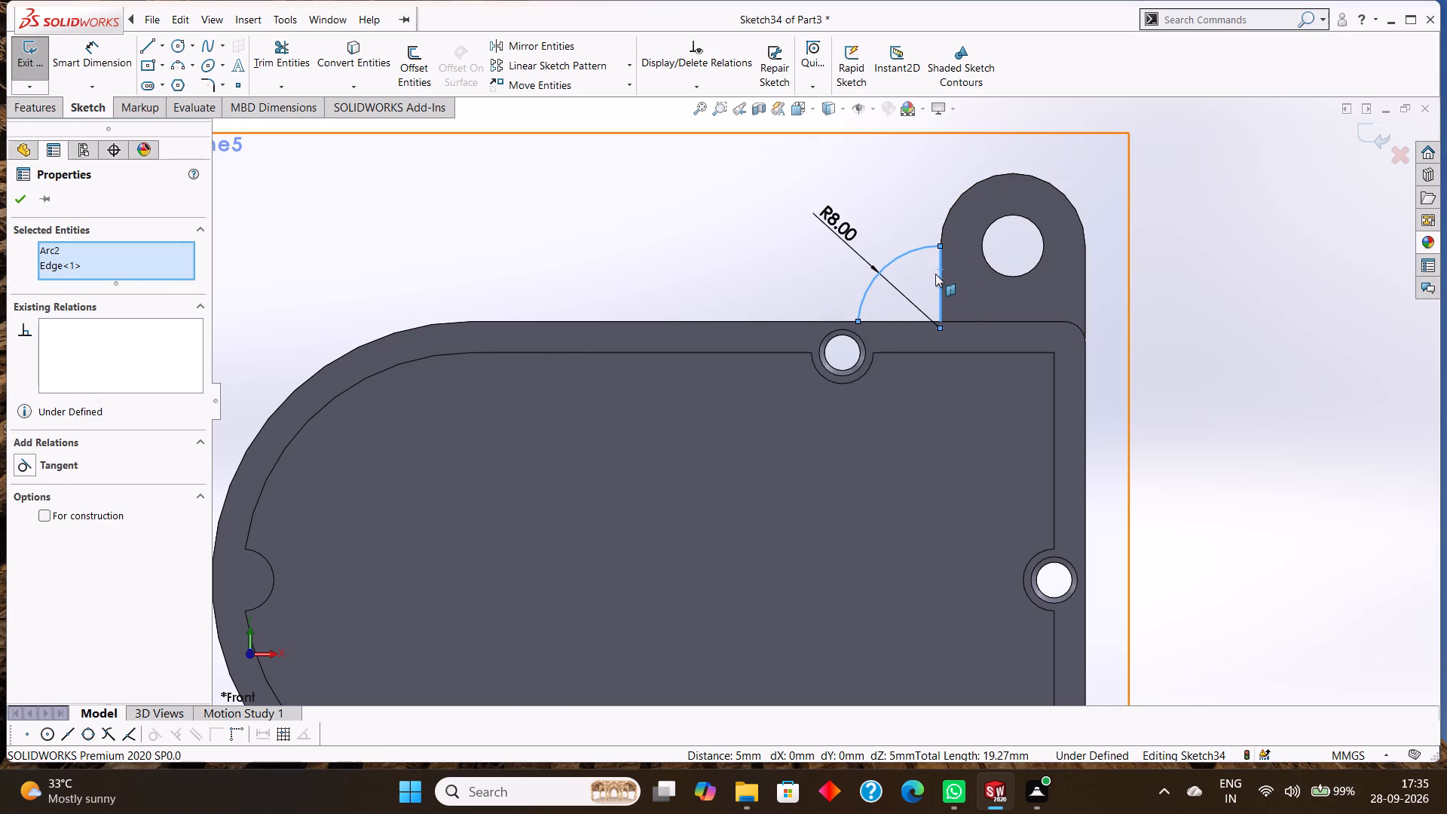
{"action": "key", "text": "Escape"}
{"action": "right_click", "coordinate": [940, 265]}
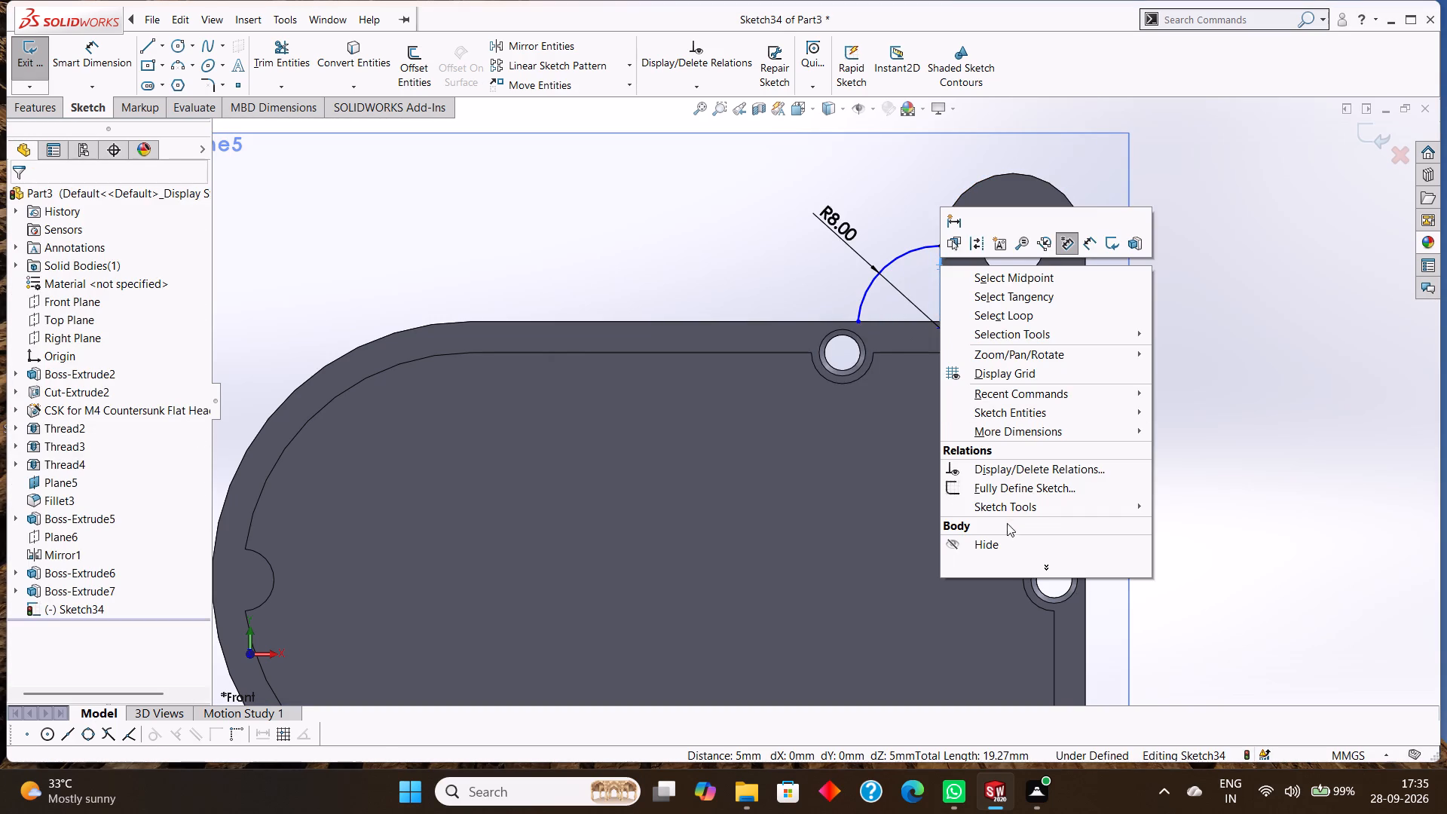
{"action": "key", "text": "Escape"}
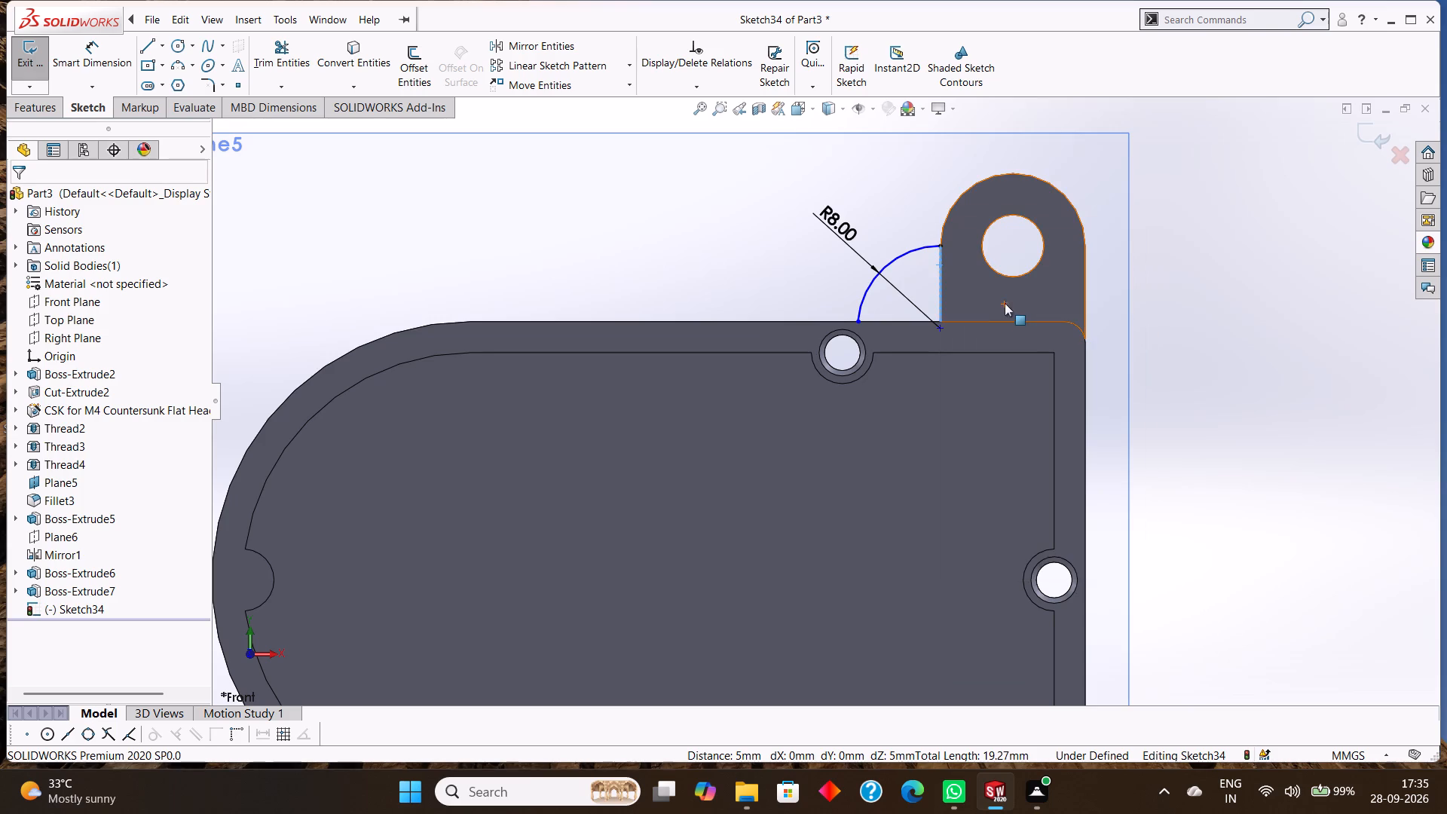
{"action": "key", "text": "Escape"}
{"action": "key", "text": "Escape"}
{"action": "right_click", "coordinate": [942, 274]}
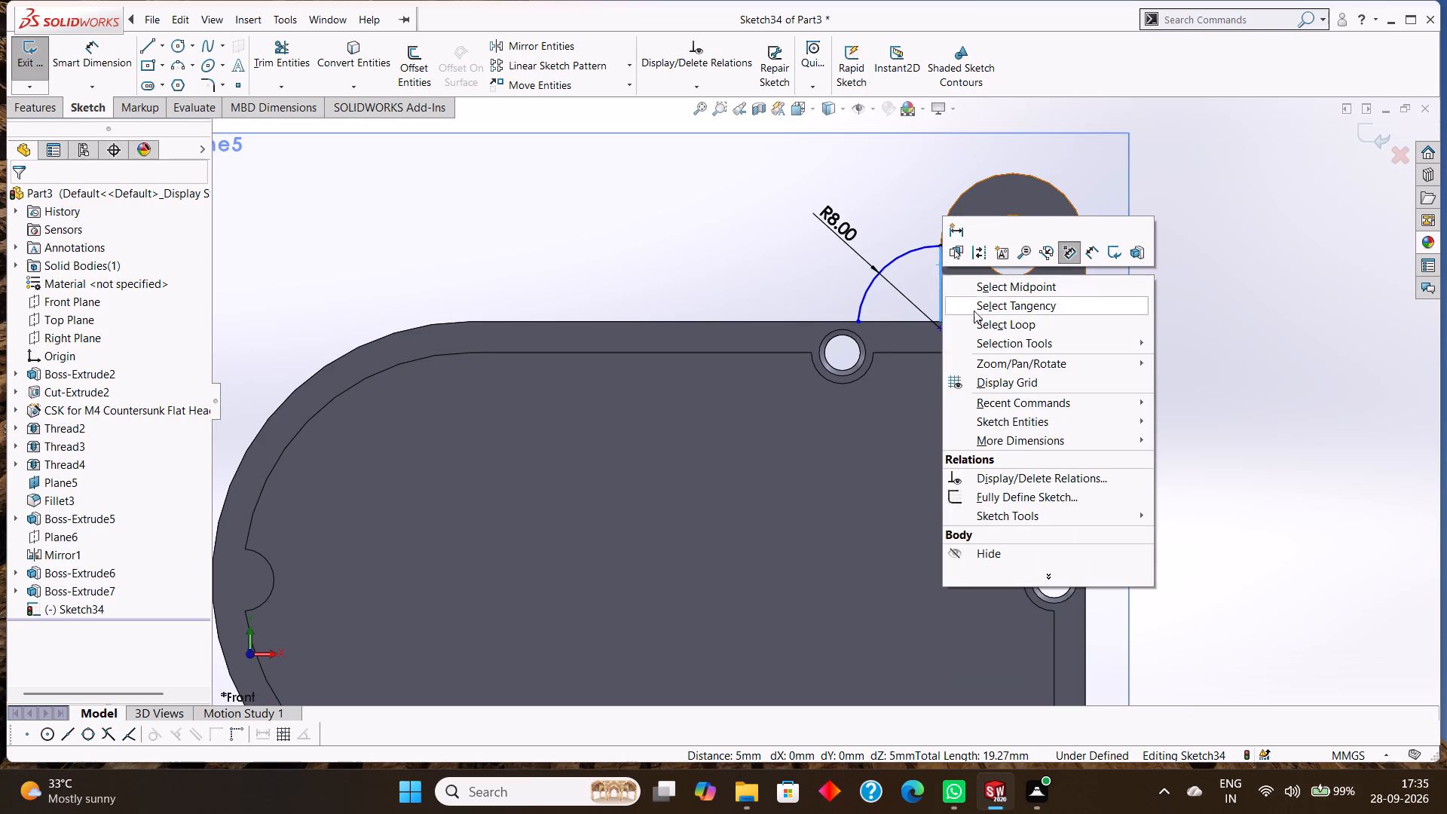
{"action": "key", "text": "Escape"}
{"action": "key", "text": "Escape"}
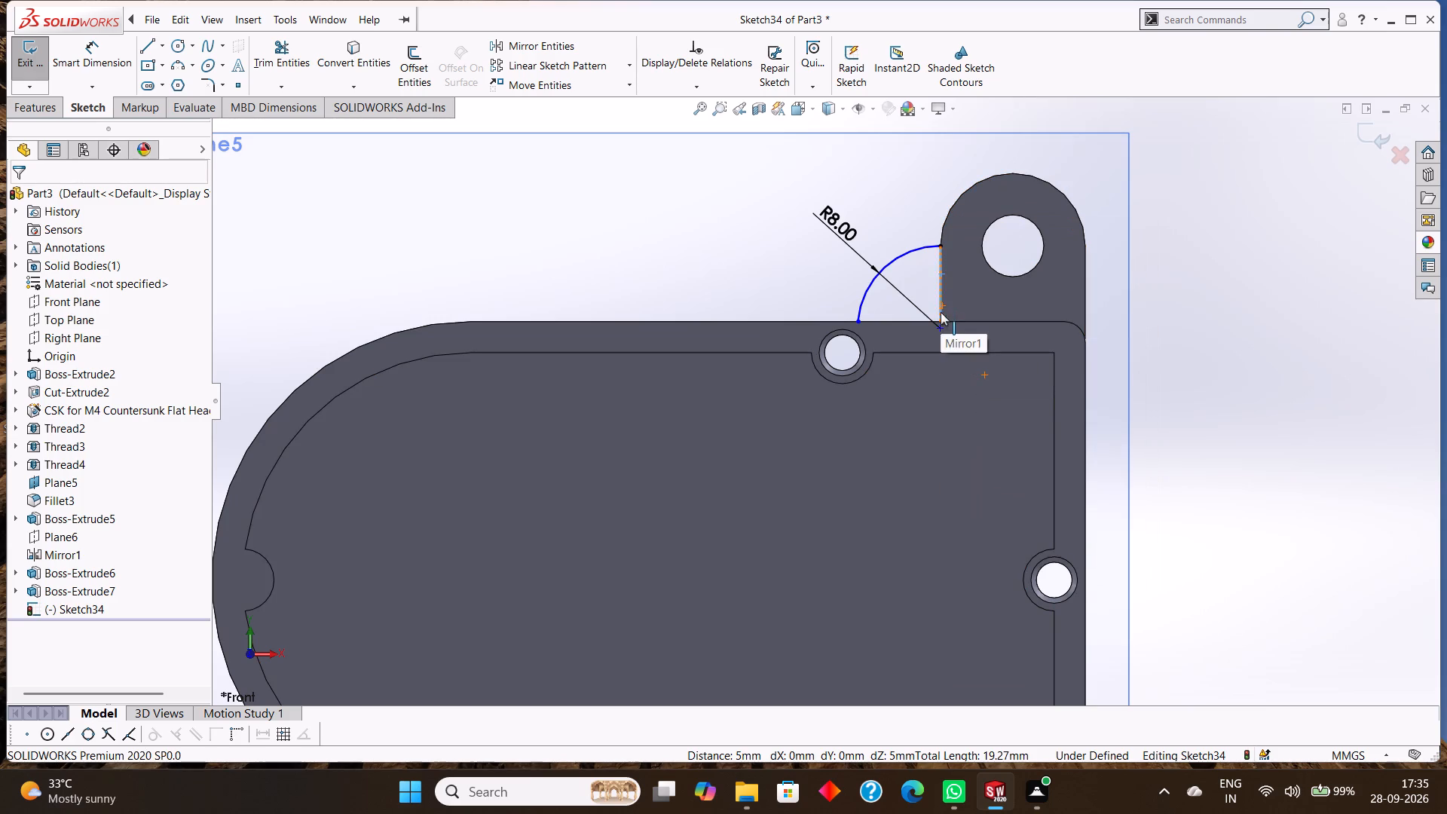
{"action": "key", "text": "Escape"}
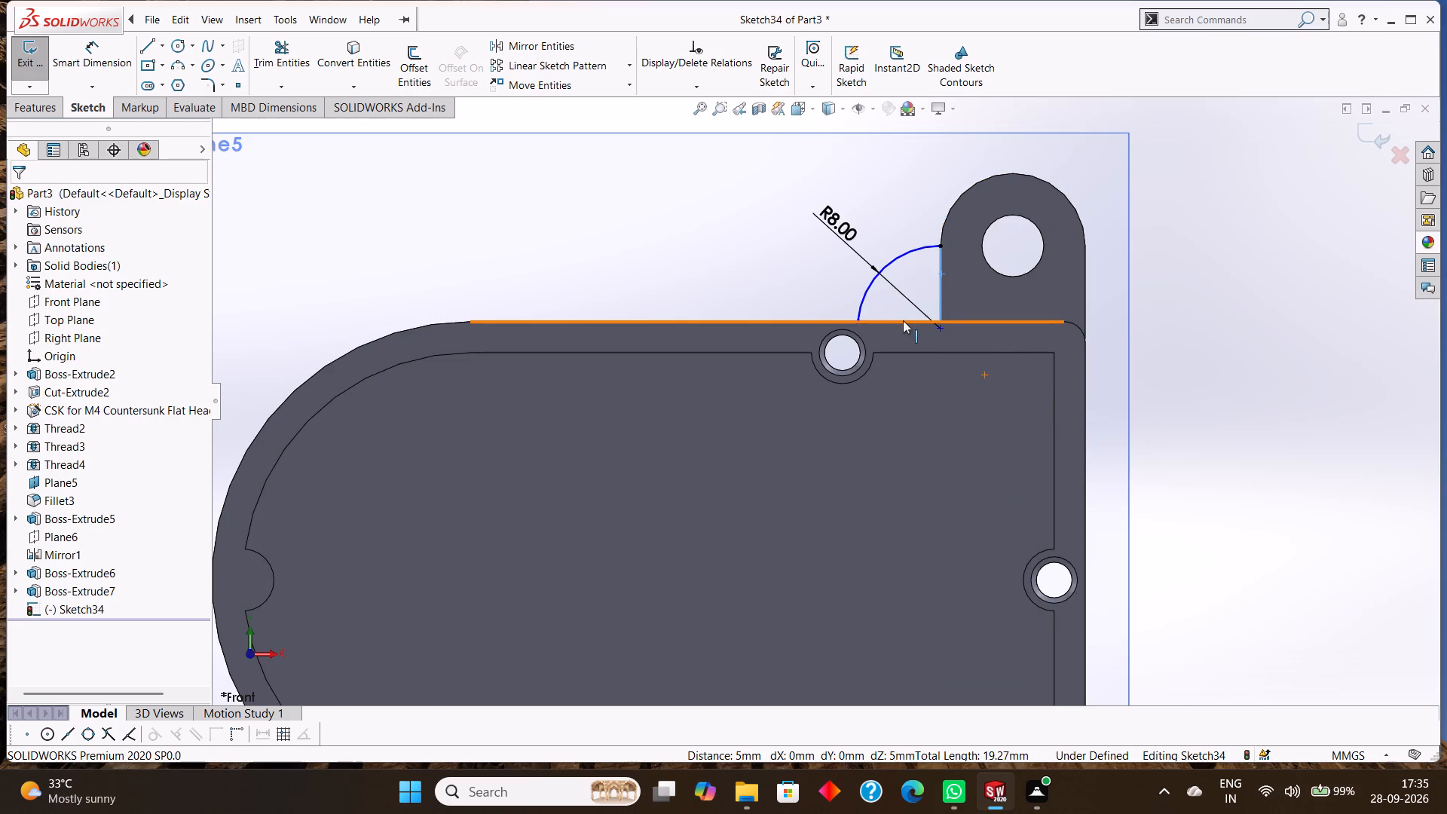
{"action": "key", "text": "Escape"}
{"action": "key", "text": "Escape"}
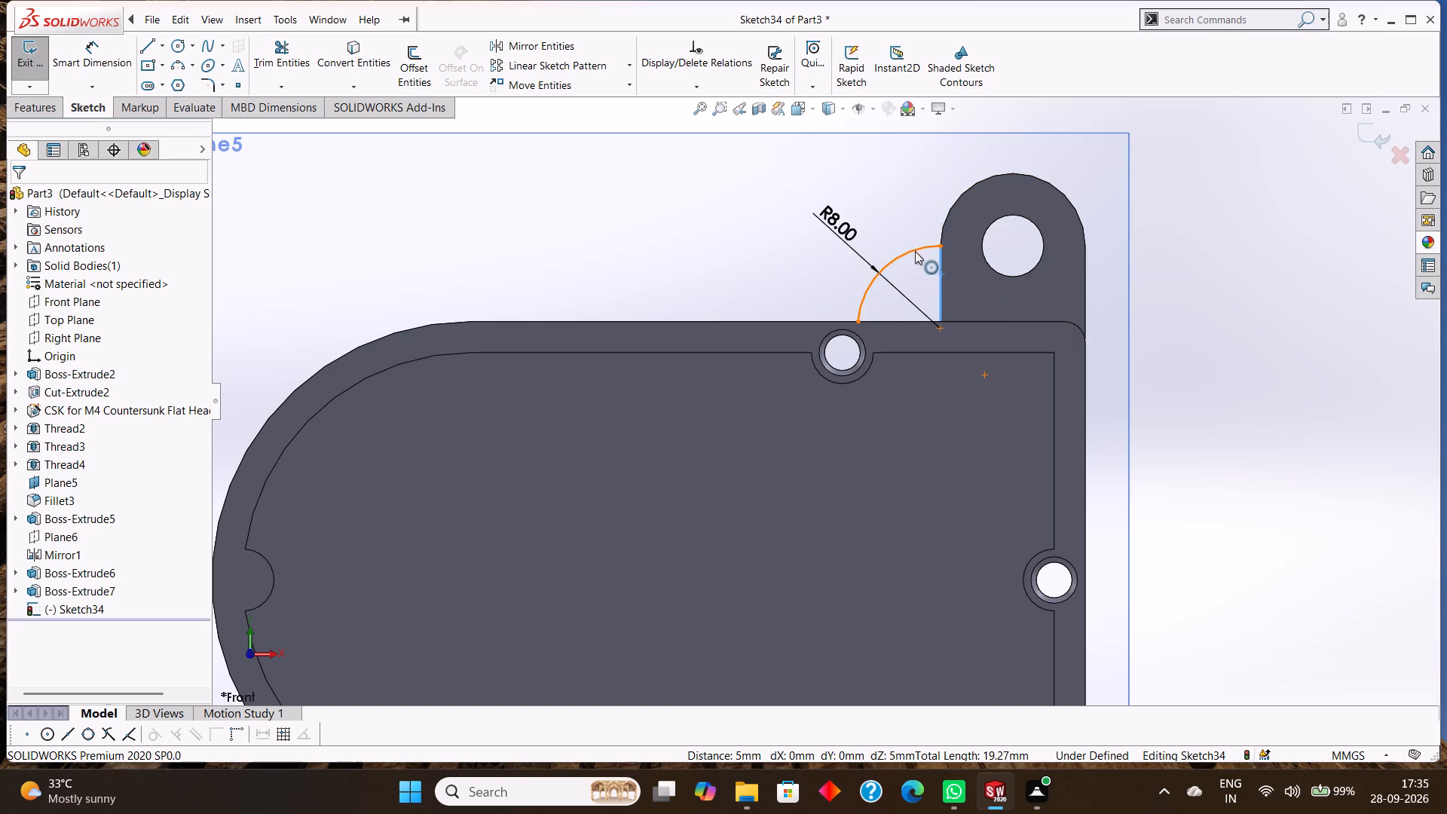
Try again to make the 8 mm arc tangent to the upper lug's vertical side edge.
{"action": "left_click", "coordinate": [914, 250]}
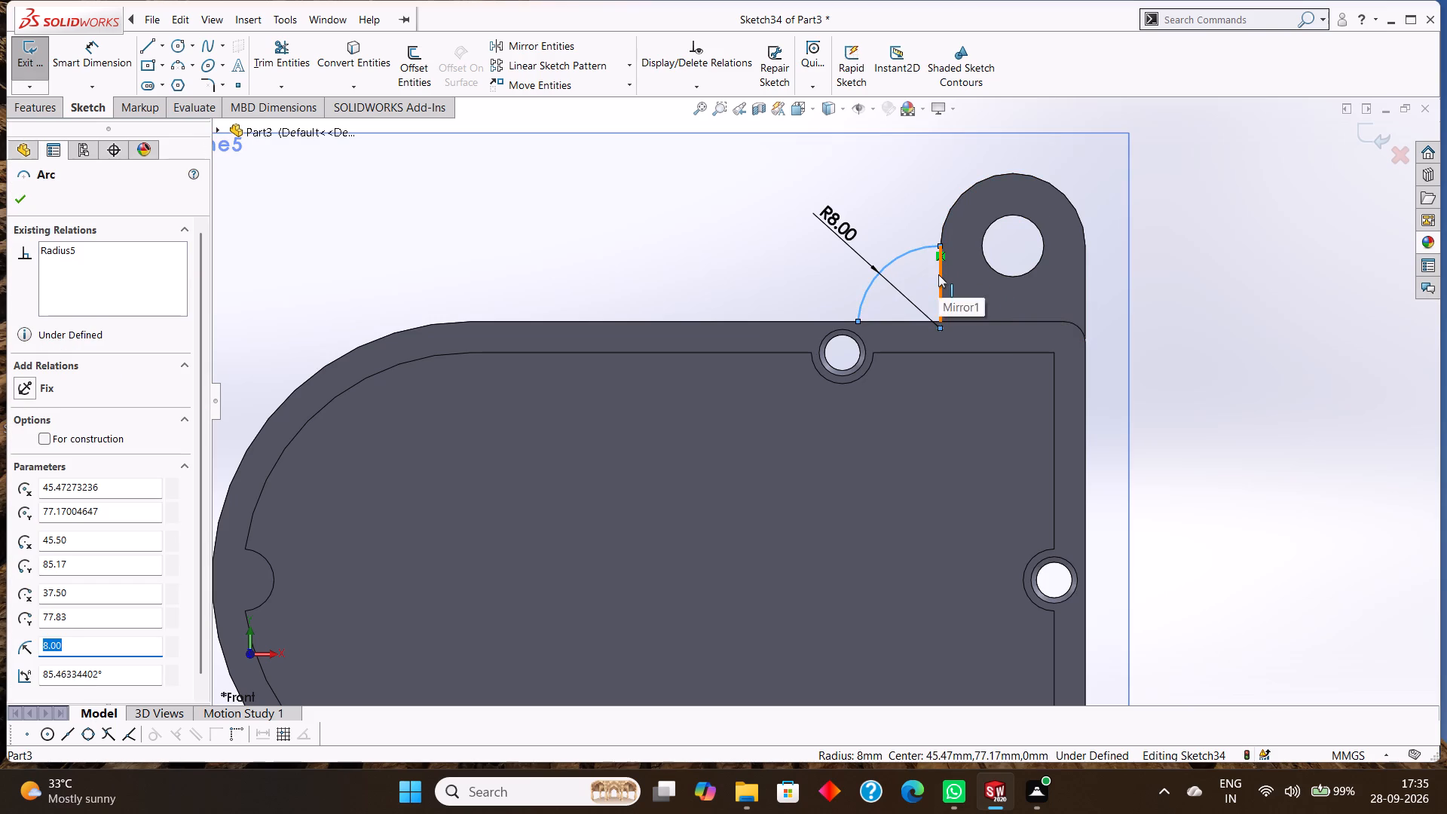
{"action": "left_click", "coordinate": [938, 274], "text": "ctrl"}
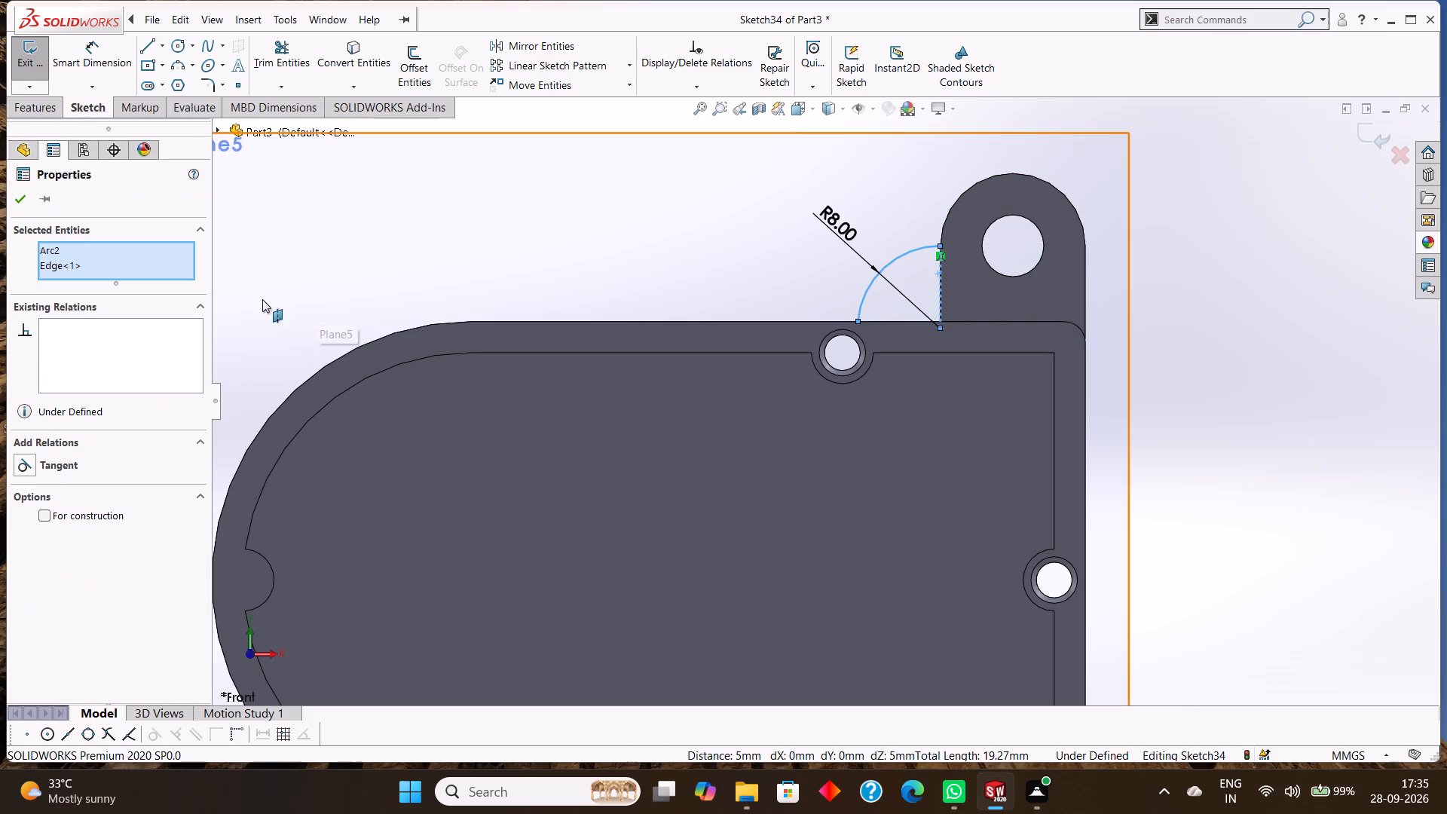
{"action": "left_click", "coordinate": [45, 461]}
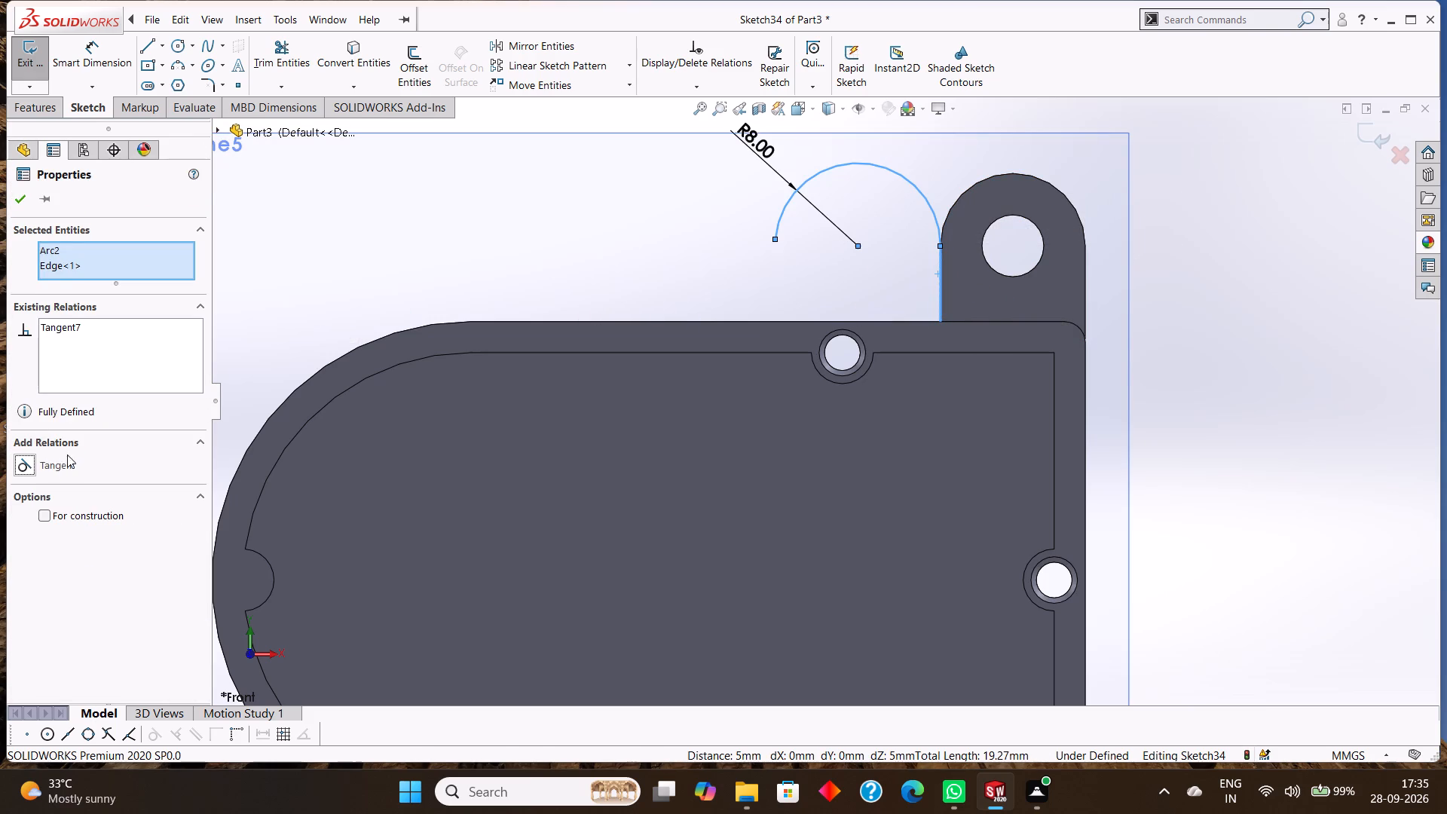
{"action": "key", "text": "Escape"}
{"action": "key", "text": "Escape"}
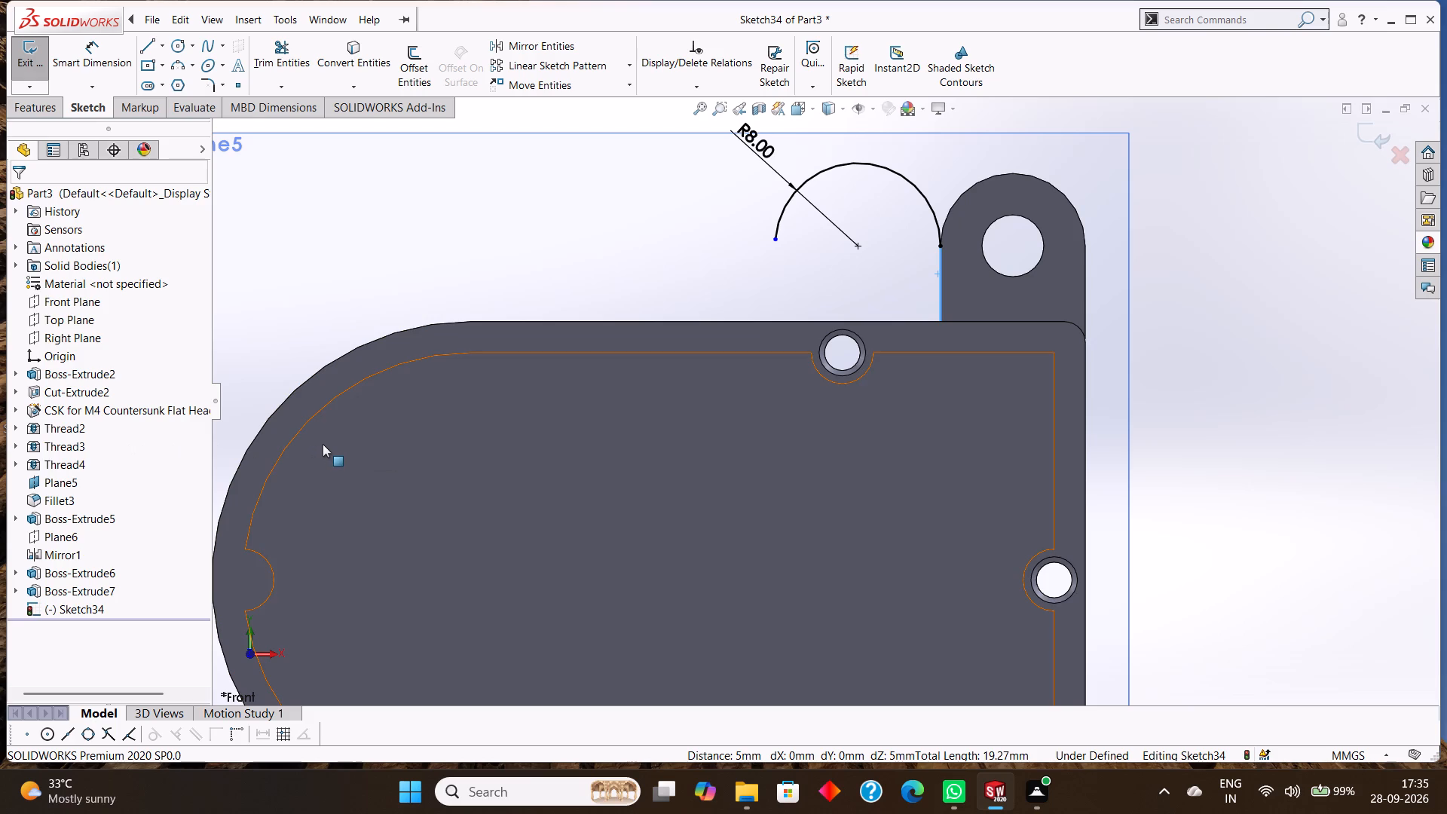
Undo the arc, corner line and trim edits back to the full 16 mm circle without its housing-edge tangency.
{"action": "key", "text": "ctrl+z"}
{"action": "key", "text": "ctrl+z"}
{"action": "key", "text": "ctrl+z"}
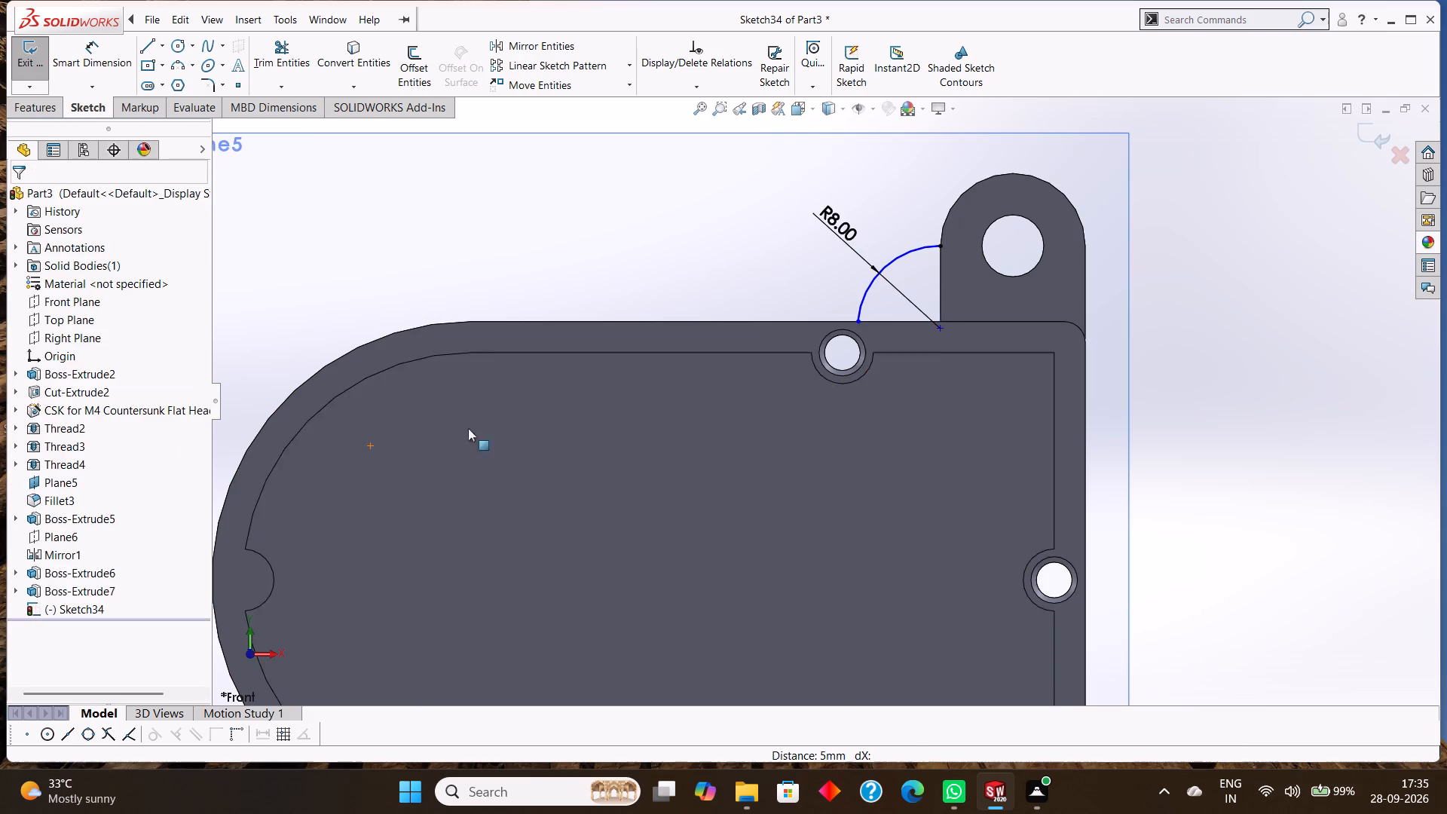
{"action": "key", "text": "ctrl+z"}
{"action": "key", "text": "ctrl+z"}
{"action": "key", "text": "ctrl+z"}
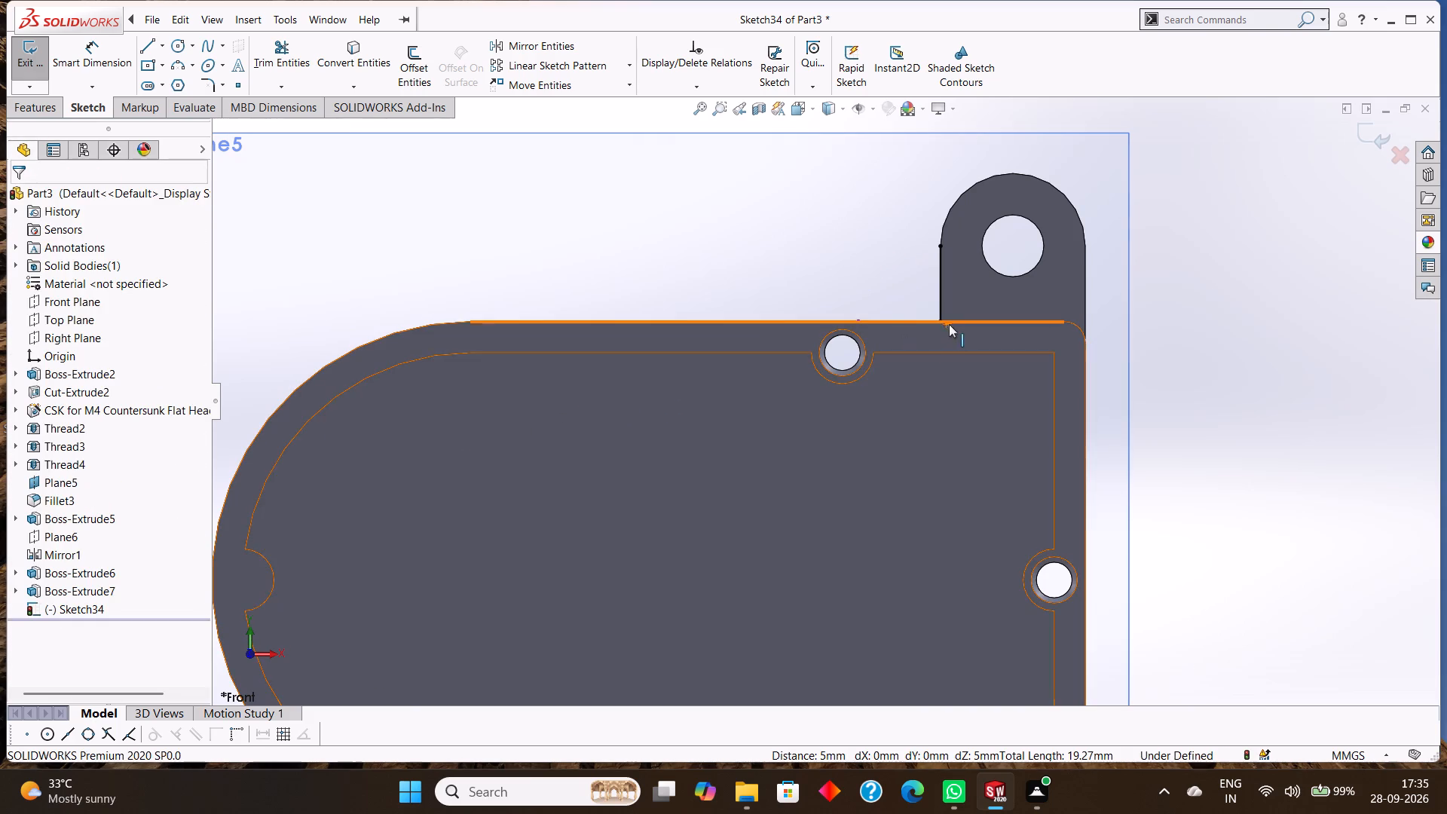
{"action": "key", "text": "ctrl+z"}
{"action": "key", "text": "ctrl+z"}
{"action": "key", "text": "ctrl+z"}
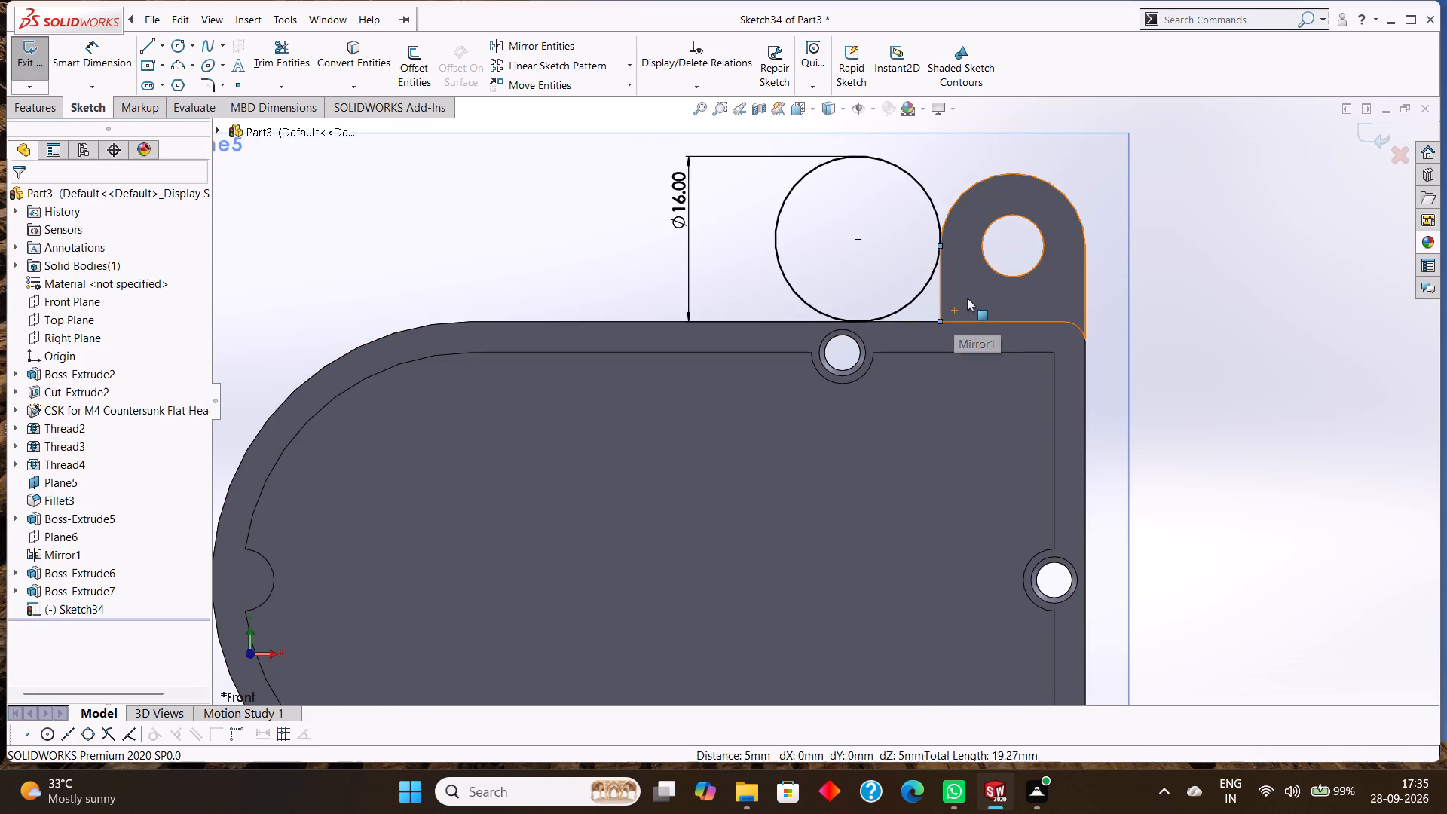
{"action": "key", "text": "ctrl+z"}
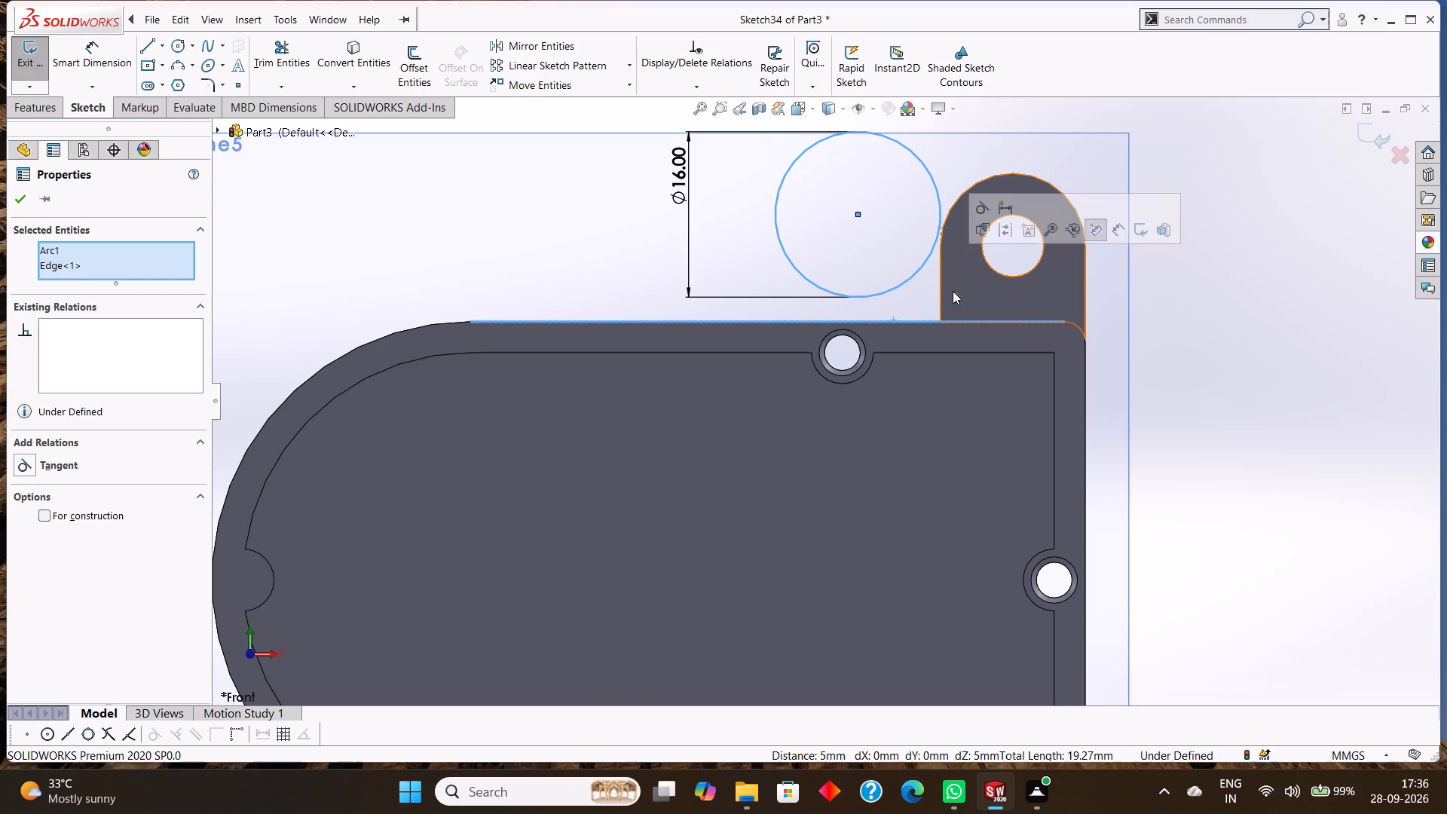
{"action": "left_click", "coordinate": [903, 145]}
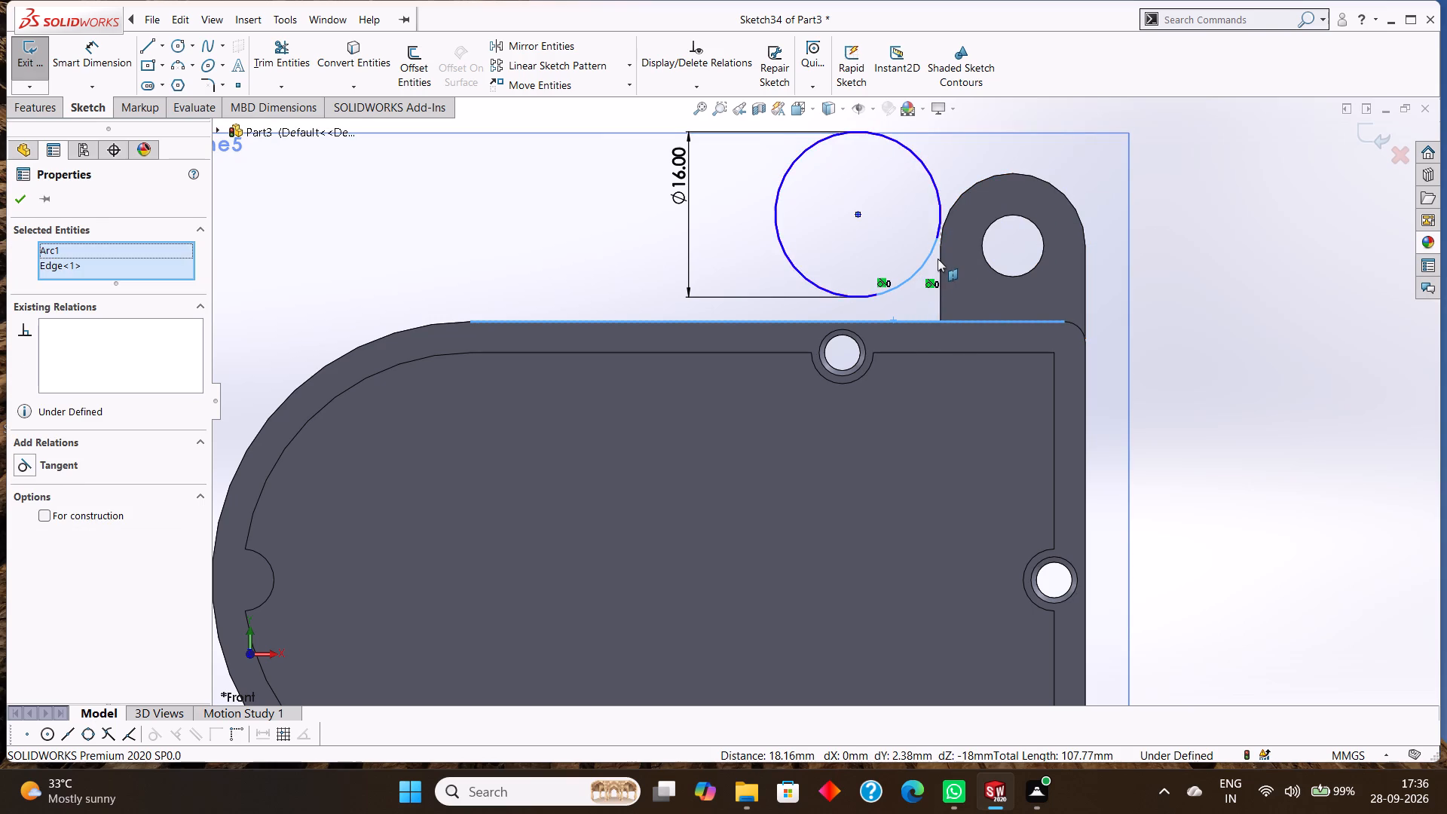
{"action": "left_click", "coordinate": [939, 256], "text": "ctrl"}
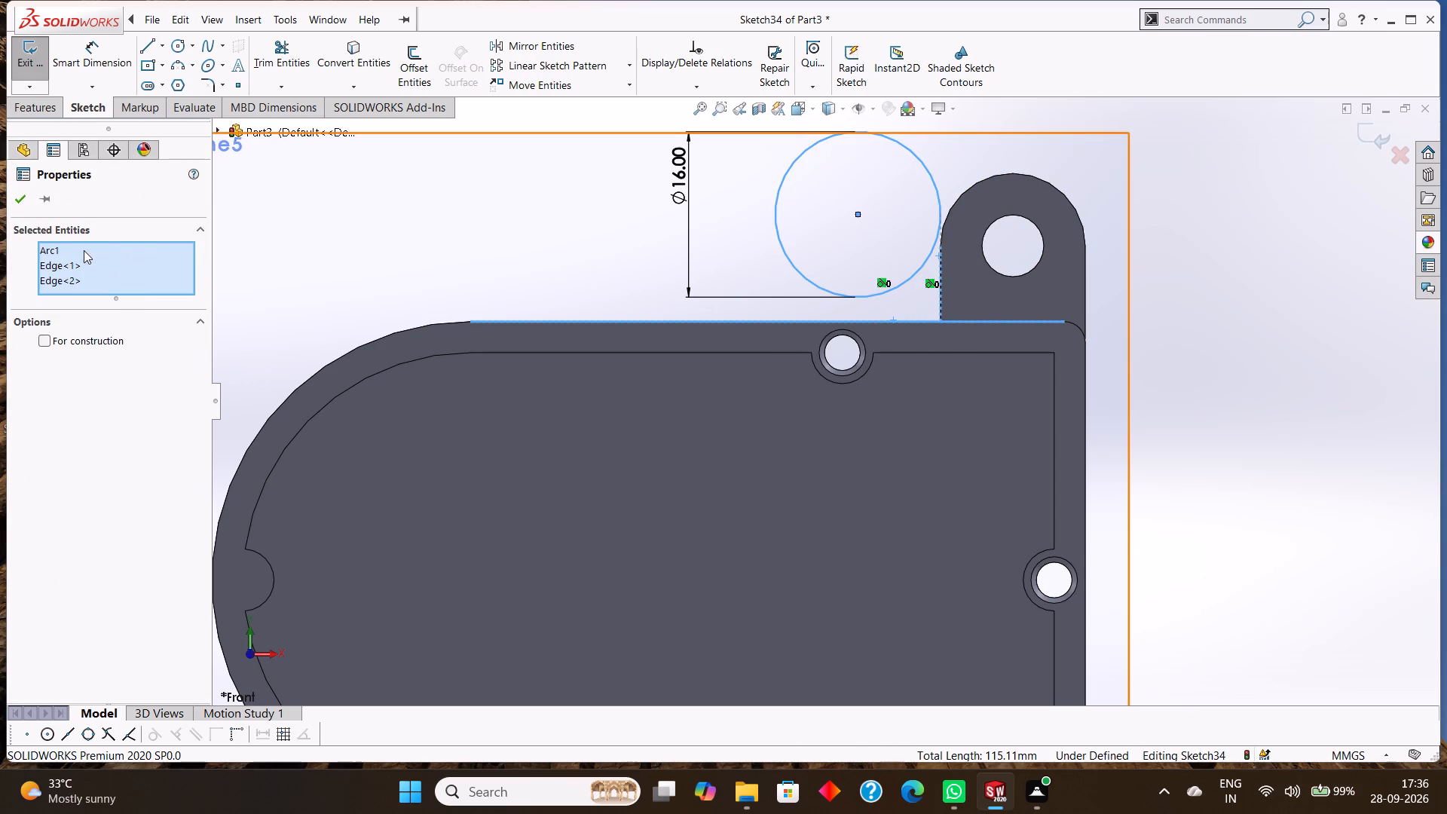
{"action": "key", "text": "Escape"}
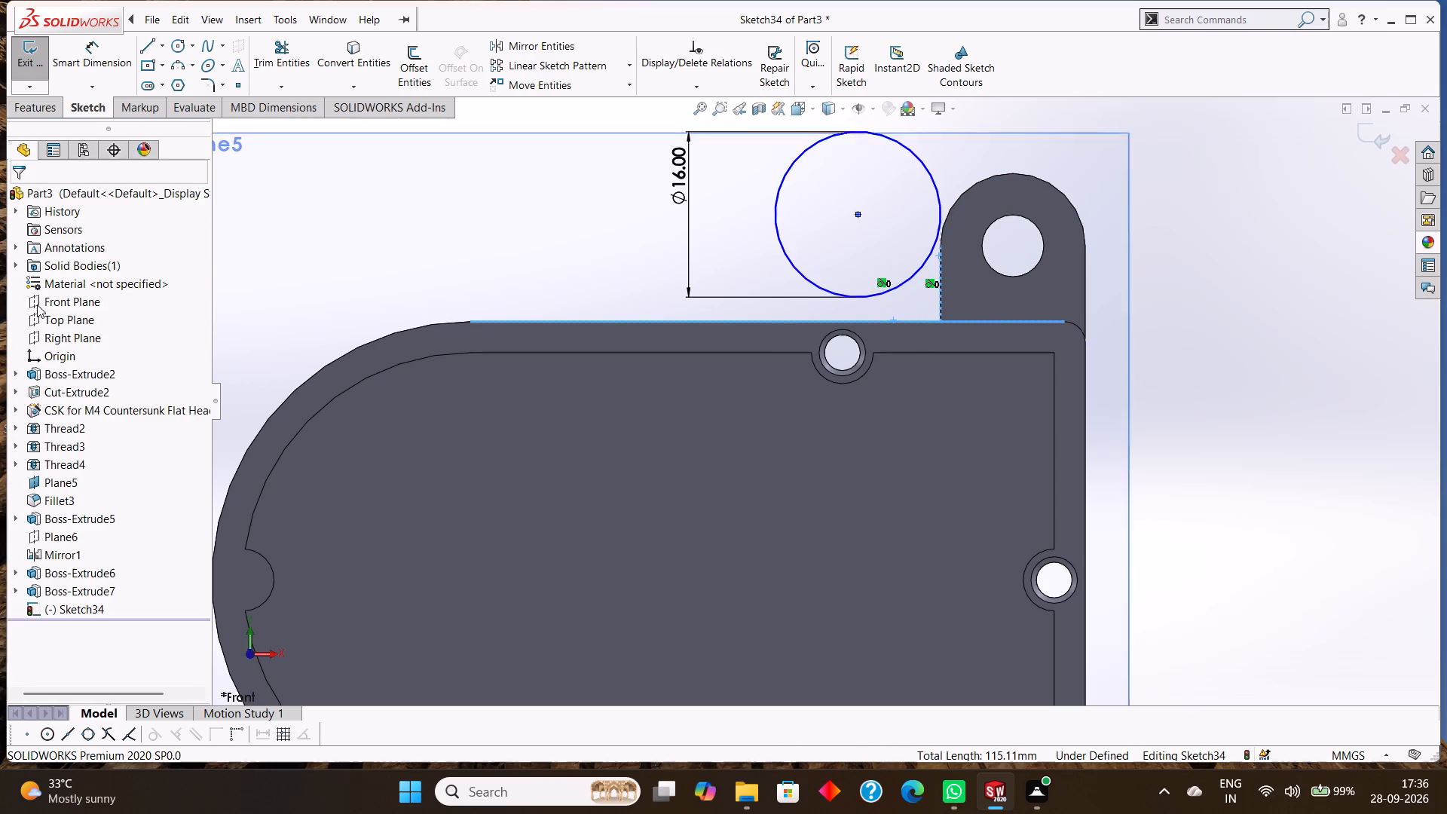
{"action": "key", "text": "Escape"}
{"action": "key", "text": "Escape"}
Apply a tangent relation between the 16 mm circle and the upper lug's vertical side edge.
{"action": "left_click", "coordinate": [917, 271]}
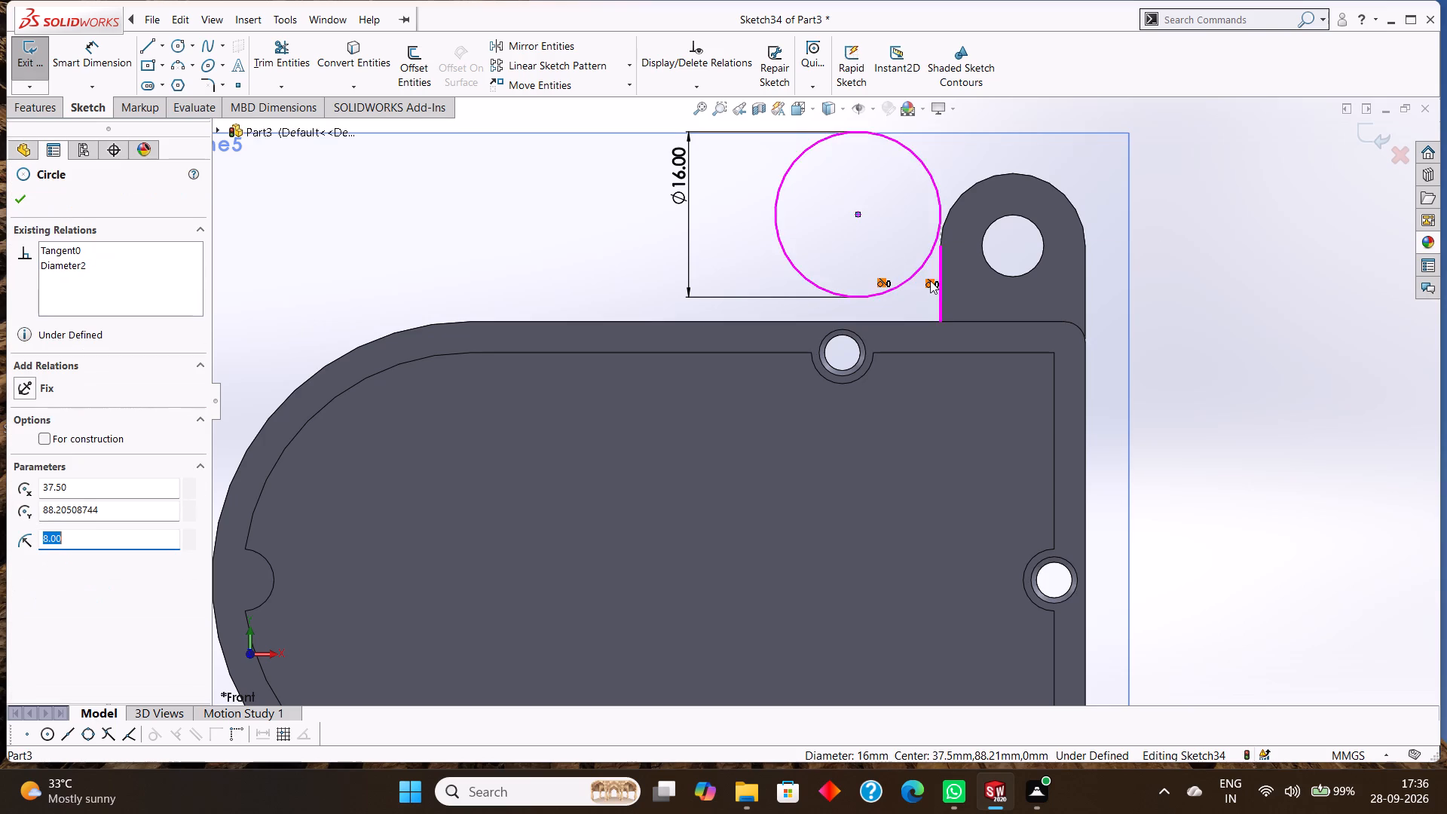
{"action": "left_click", "coordinate": [940, 286], "text": "ctrl"}
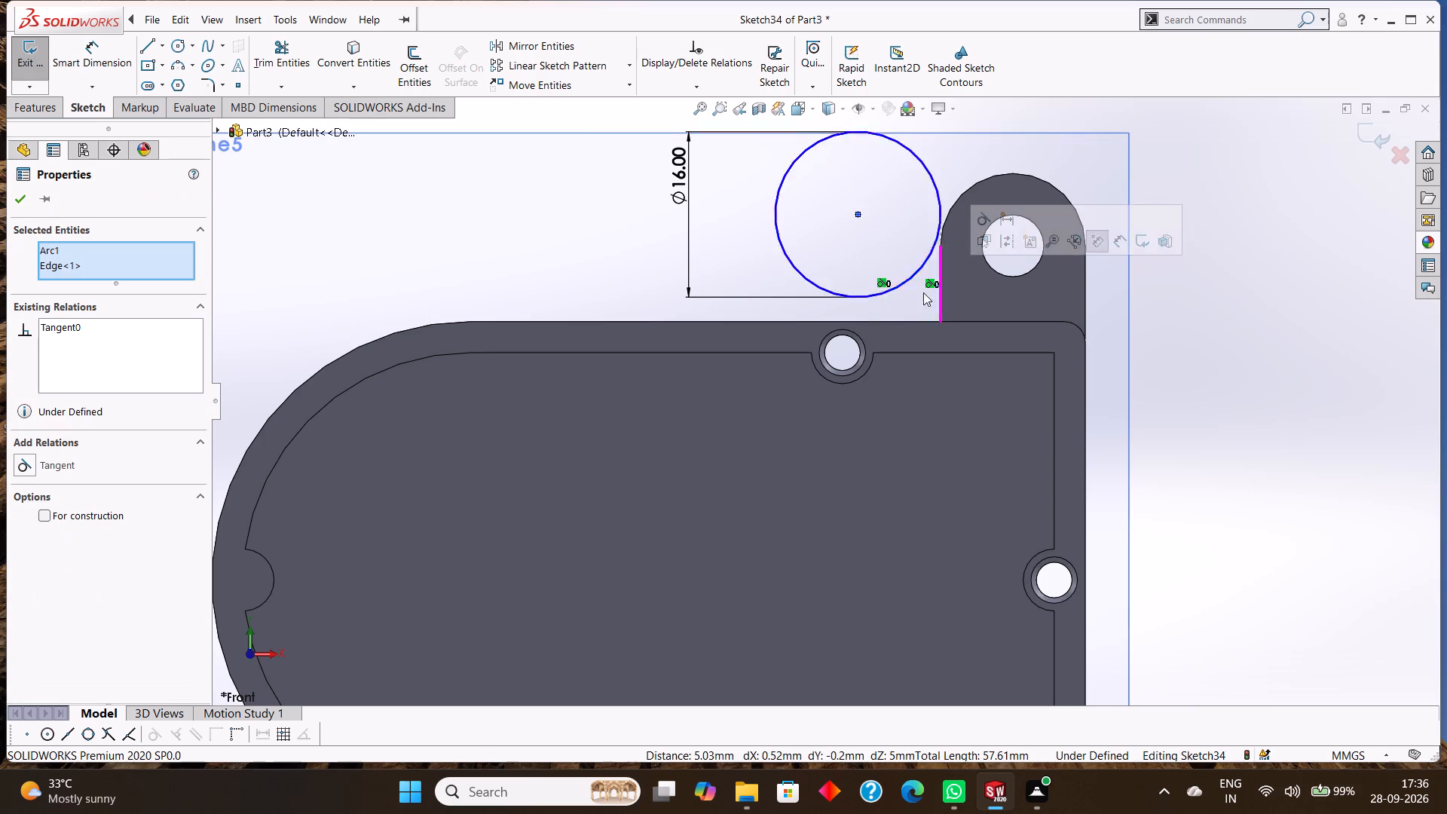
{"action": "left_click", "coordinate": [58, 464]}
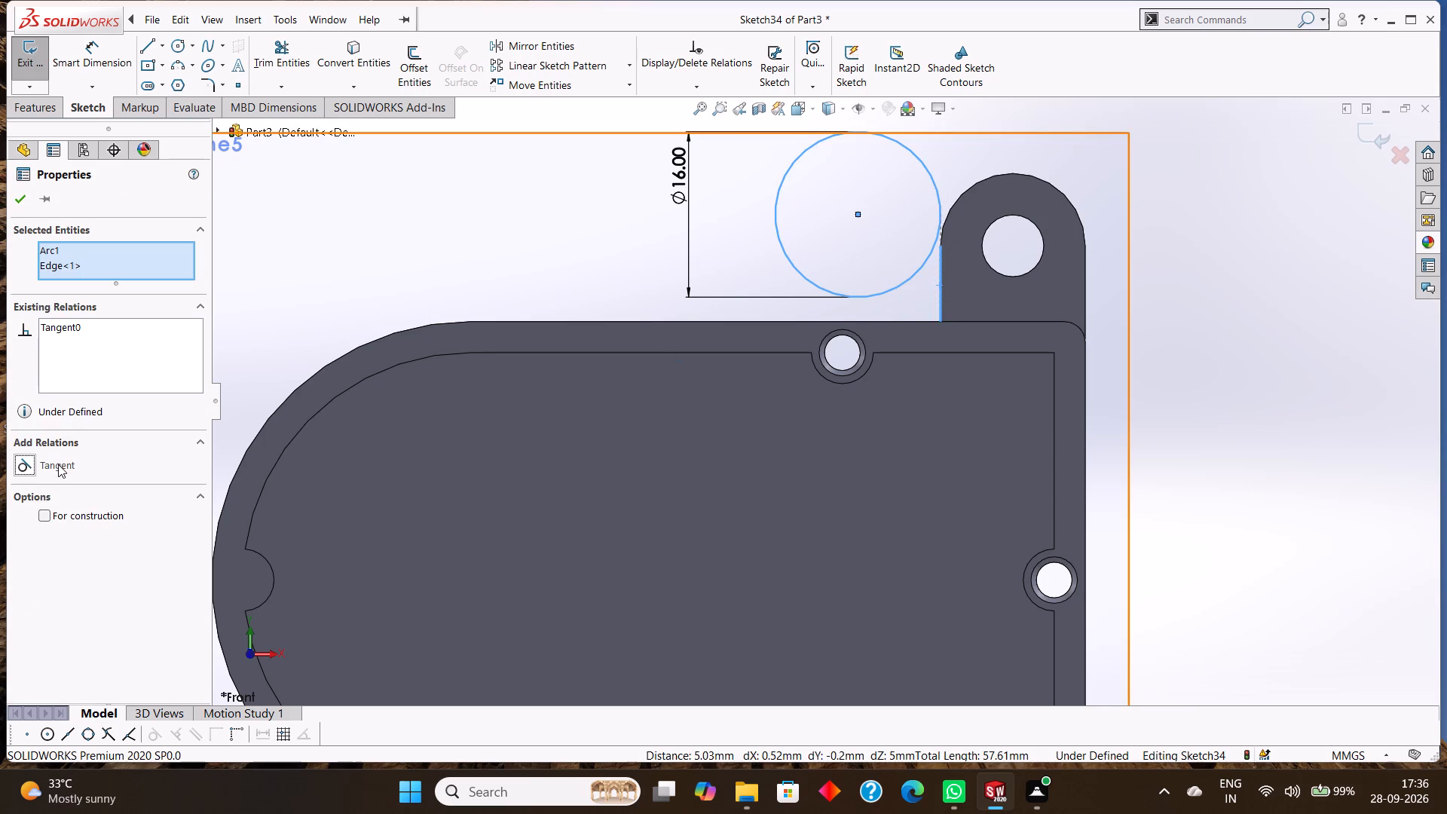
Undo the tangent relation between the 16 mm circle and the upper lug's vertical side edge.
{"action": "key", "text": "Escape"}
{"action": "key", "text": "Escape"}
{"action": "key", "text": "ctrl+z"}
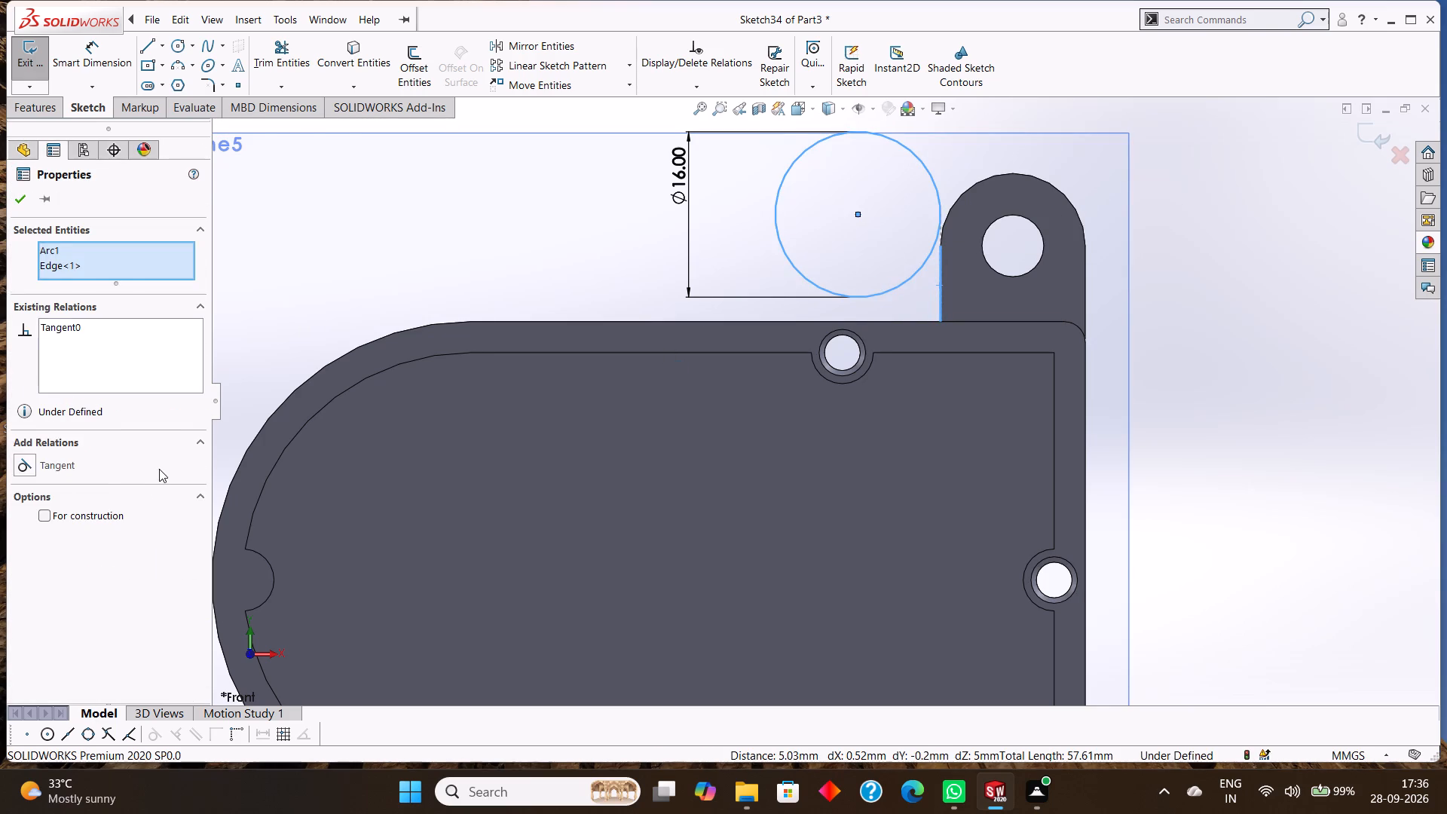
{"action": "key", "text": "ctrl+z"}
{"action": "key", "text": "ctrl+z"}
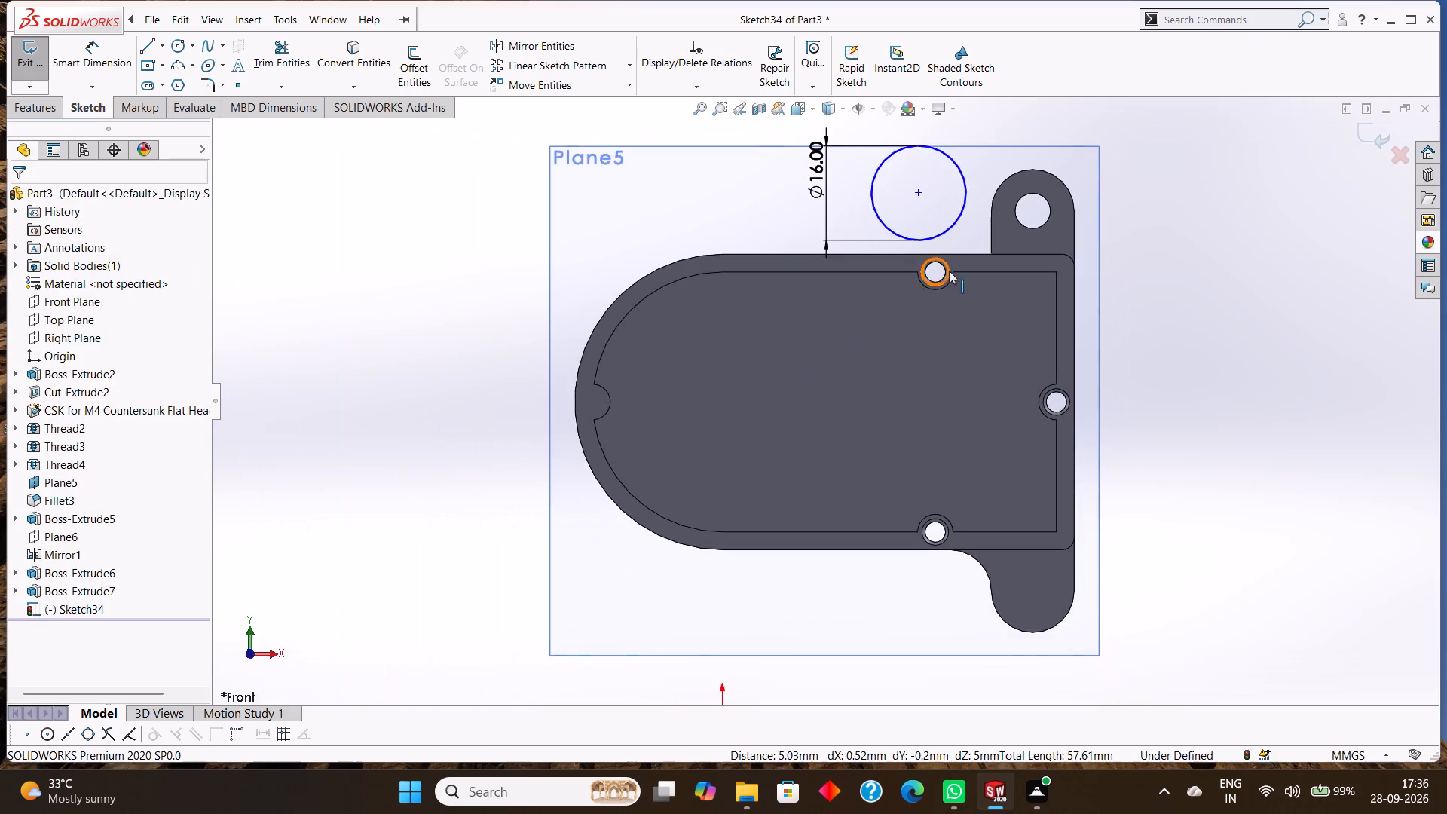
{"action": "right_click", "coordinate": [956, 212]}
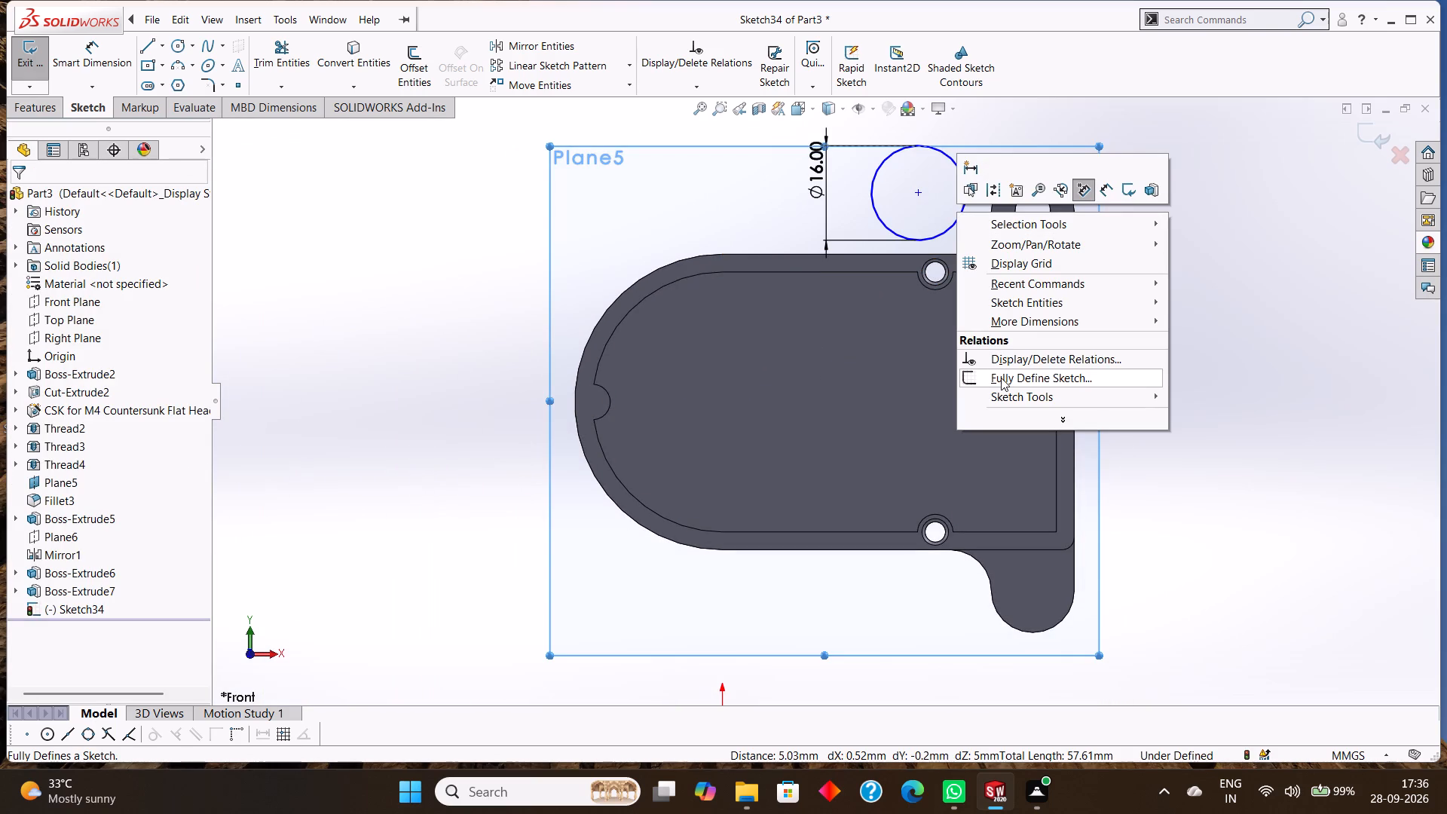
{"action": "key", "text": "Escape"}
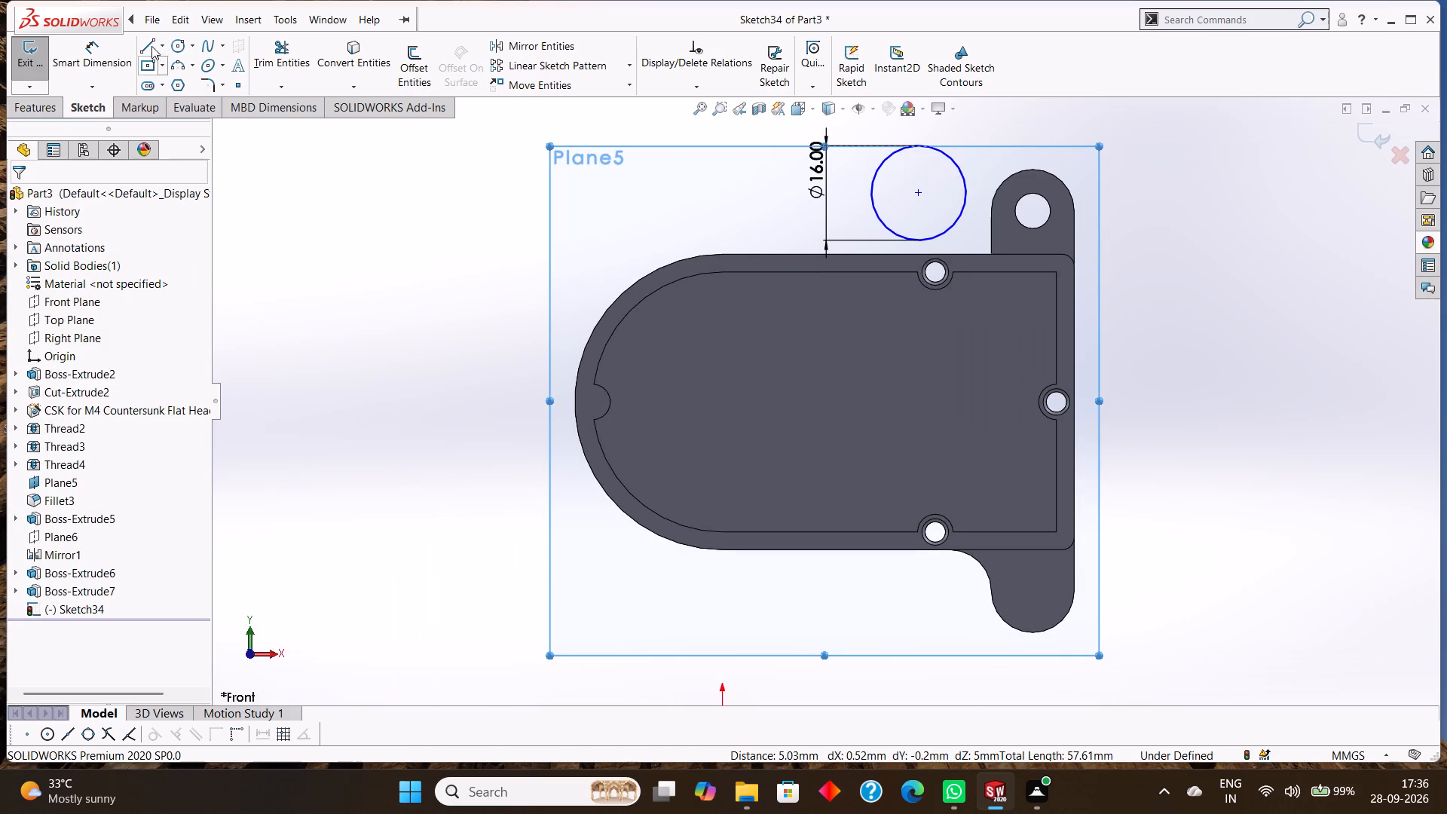
Sketch two lines from the lug-housing corner: about 7.3 mm up the upper lug's side edge and about 10 mm along the housing's top edge.
{"action": "left_click", "coordinate": [151, 46]}
{"action": "left_click", "coordinate": [990, 252]}
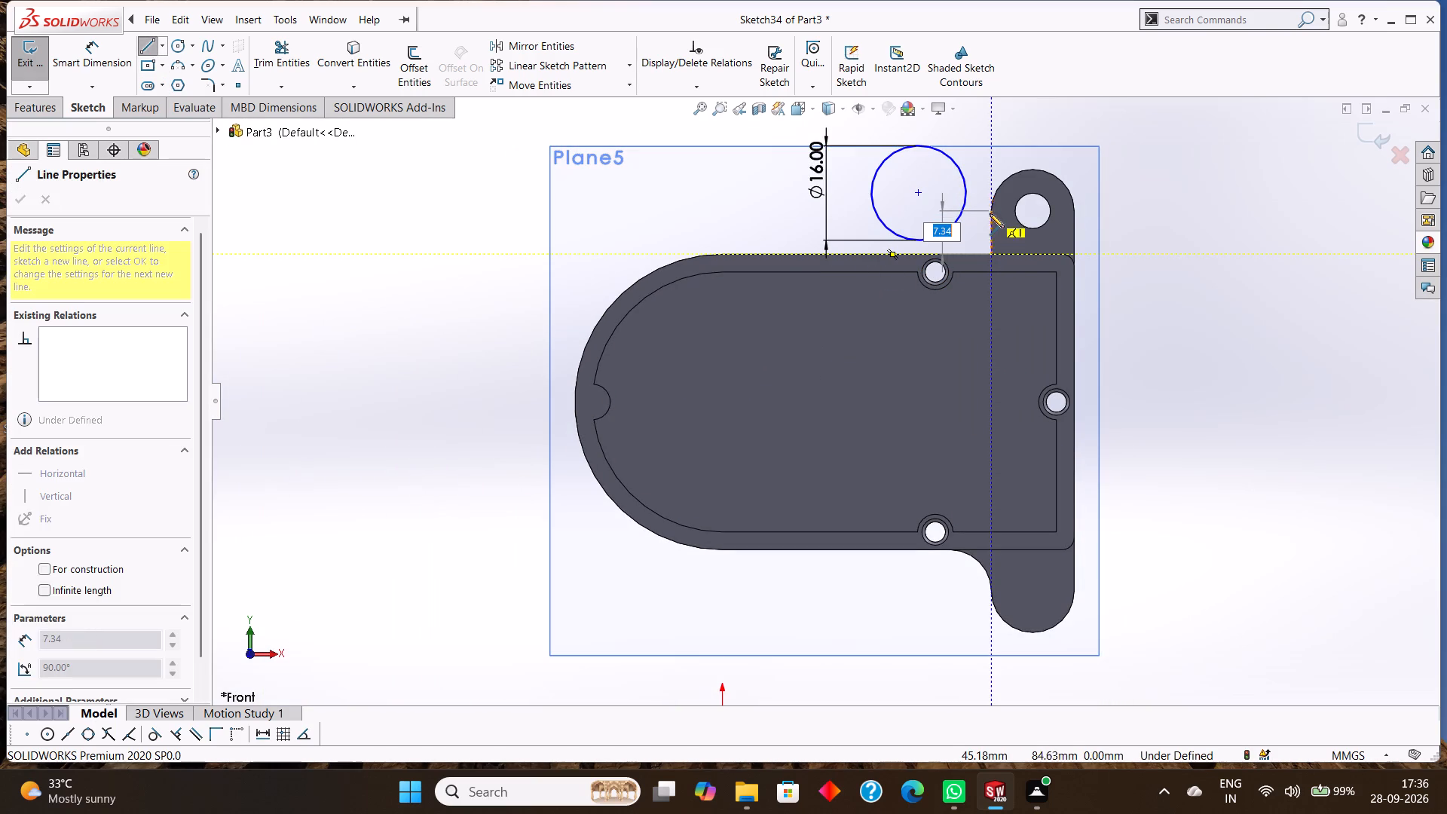
{"action": "left_click", "coordinate": [990, 210]}
{"action": "right_click", "coordinate": [968, 164]}
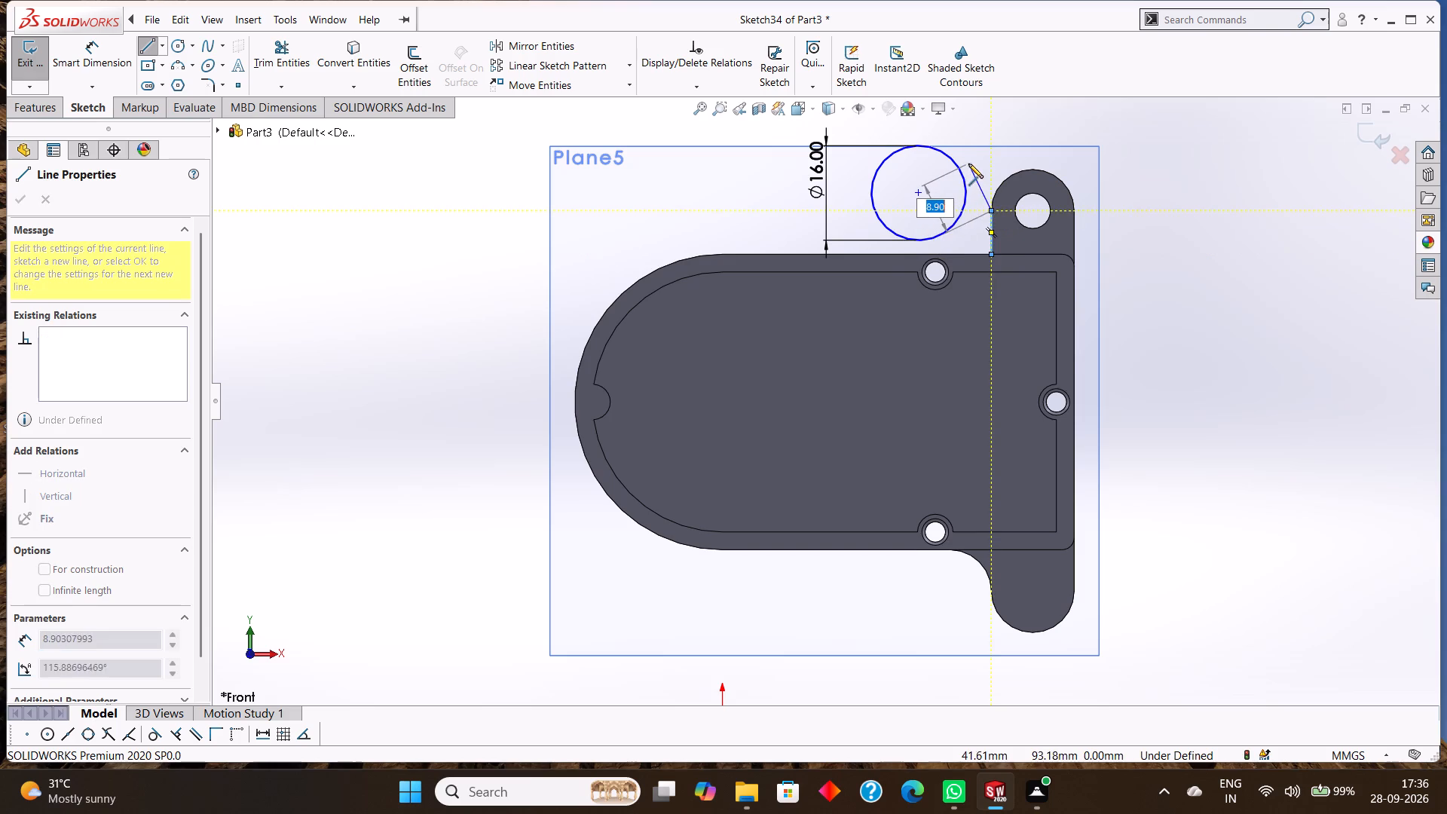
{"action": "left_click", "coordinate": [993, 171]}
{"action": "left_click", "coordinate": [144, 46]}
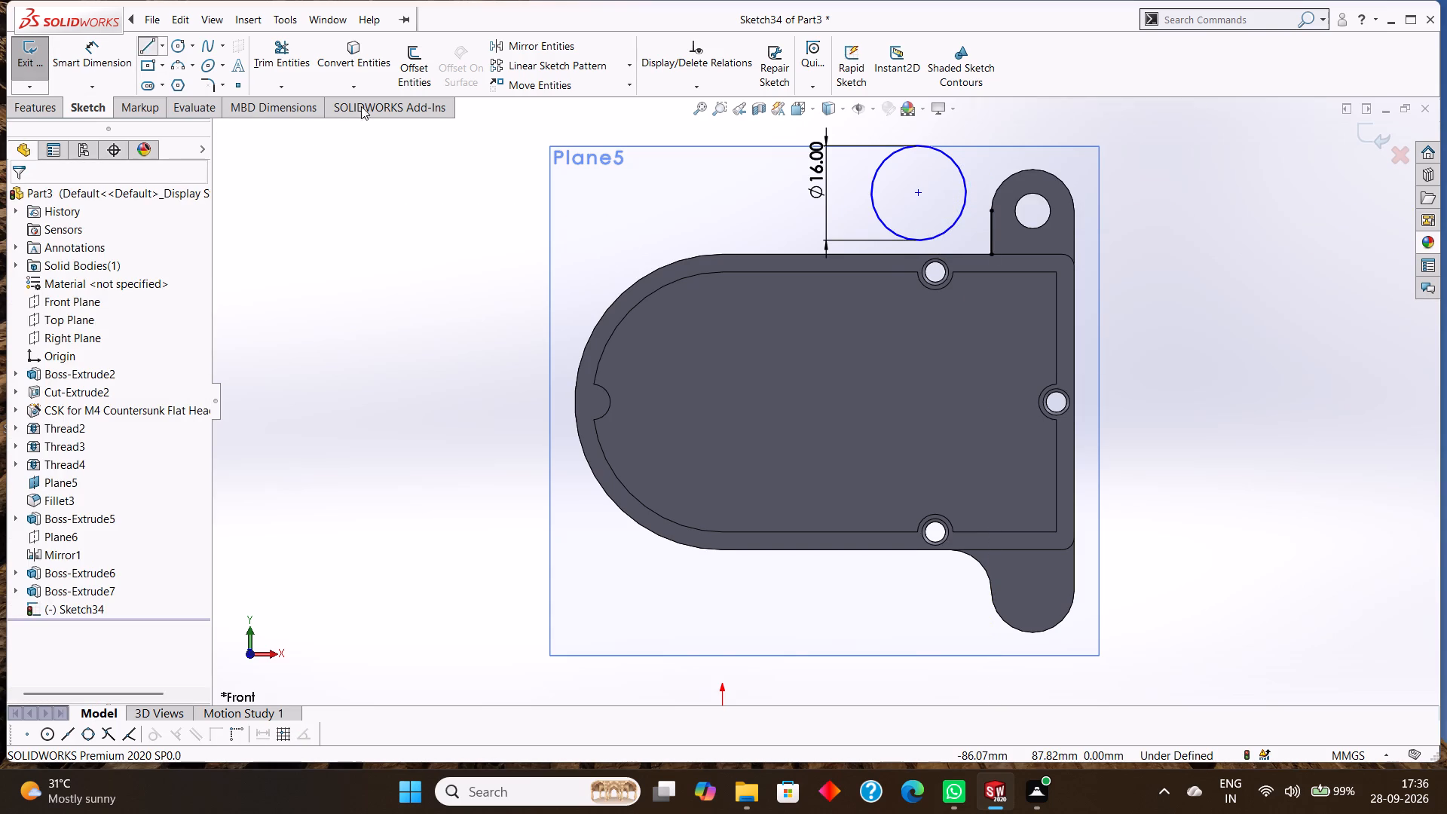
{"action": "left_click", "coordinate": [990, 252]}
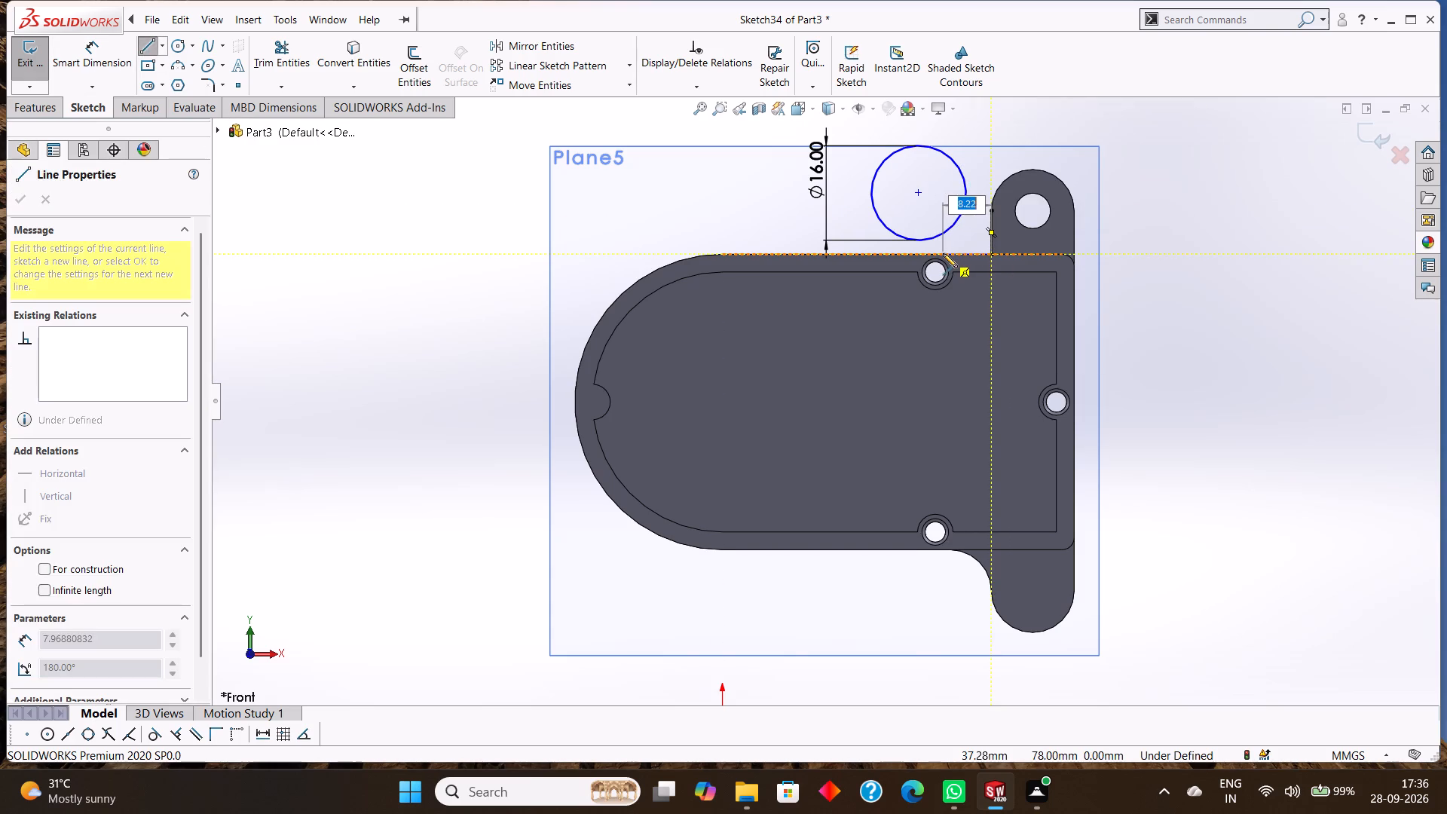
{"action": "left_click", "coordinate": [932, 253]}
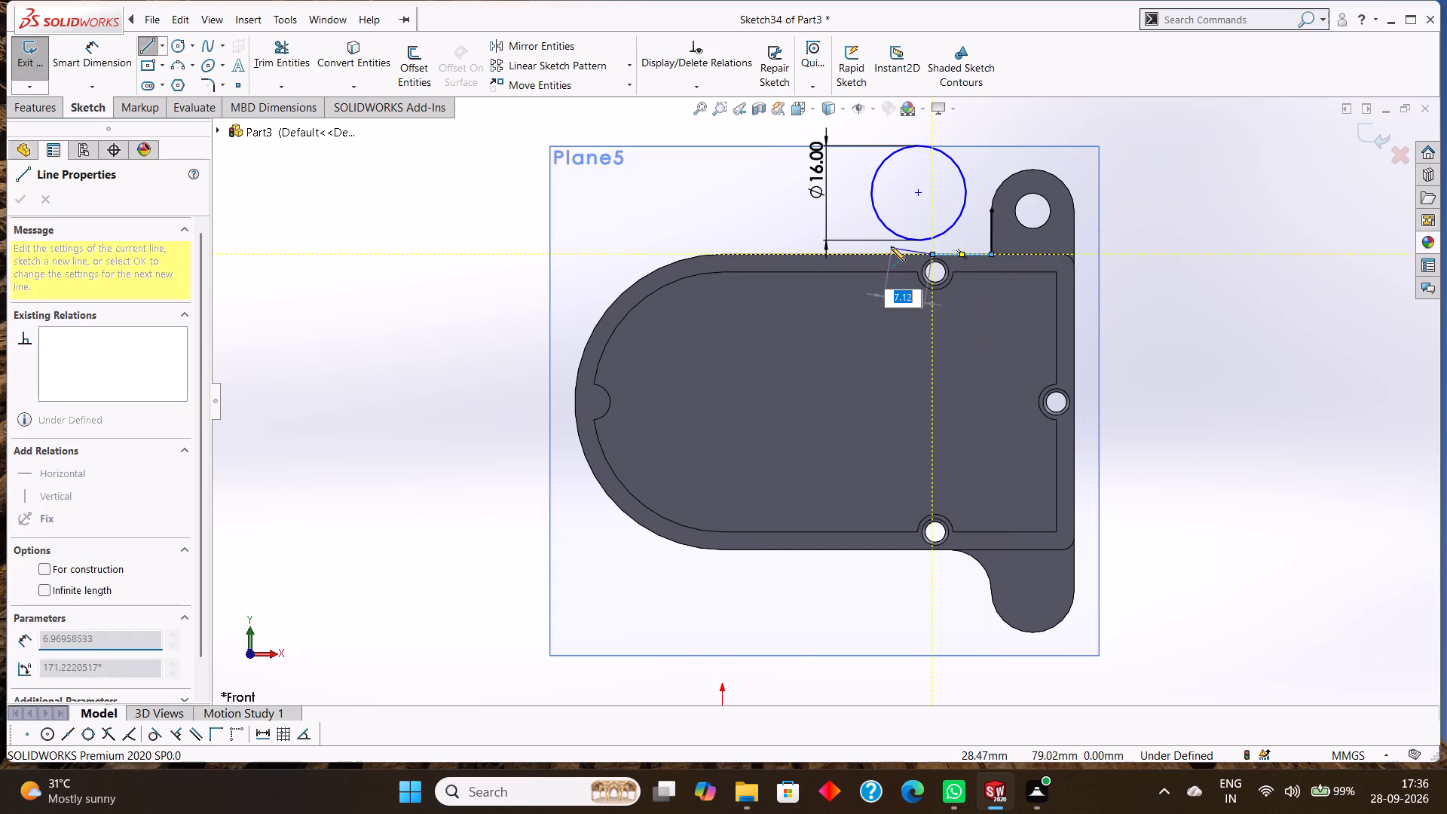
{"action": "right_click", "coordinate": [891, 246]}
{"action": "left_click", "coordinate": [925, 254]}
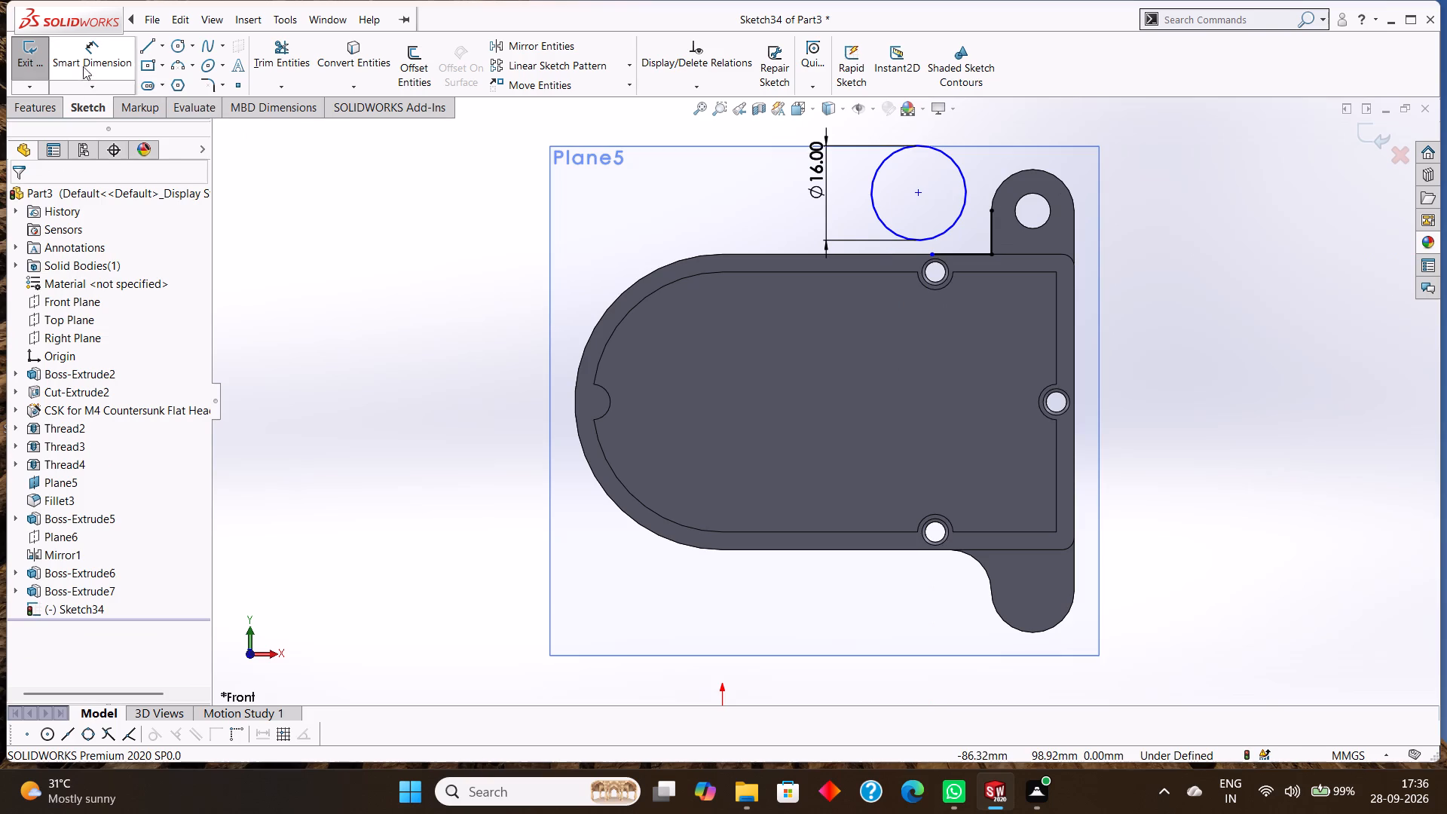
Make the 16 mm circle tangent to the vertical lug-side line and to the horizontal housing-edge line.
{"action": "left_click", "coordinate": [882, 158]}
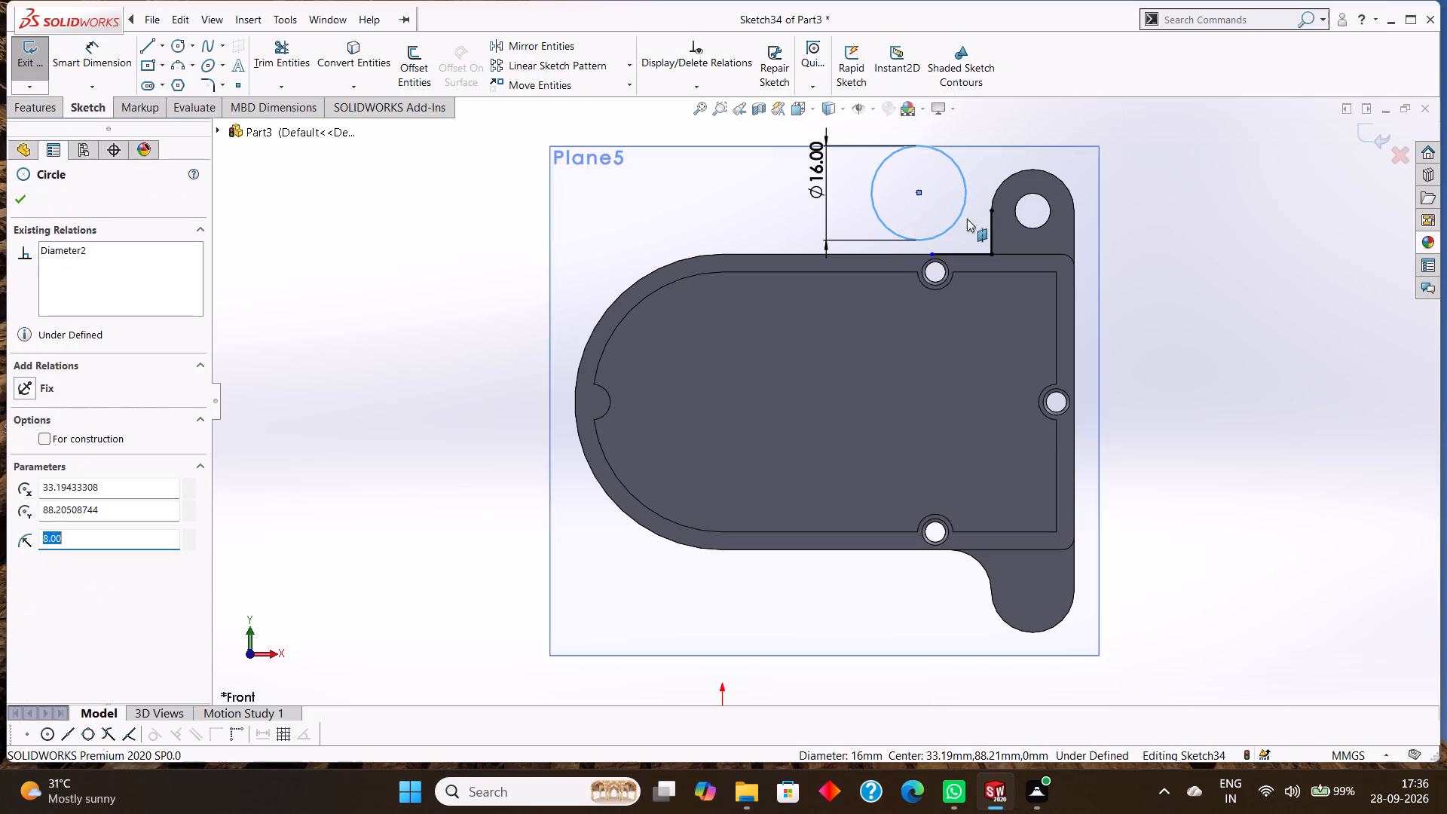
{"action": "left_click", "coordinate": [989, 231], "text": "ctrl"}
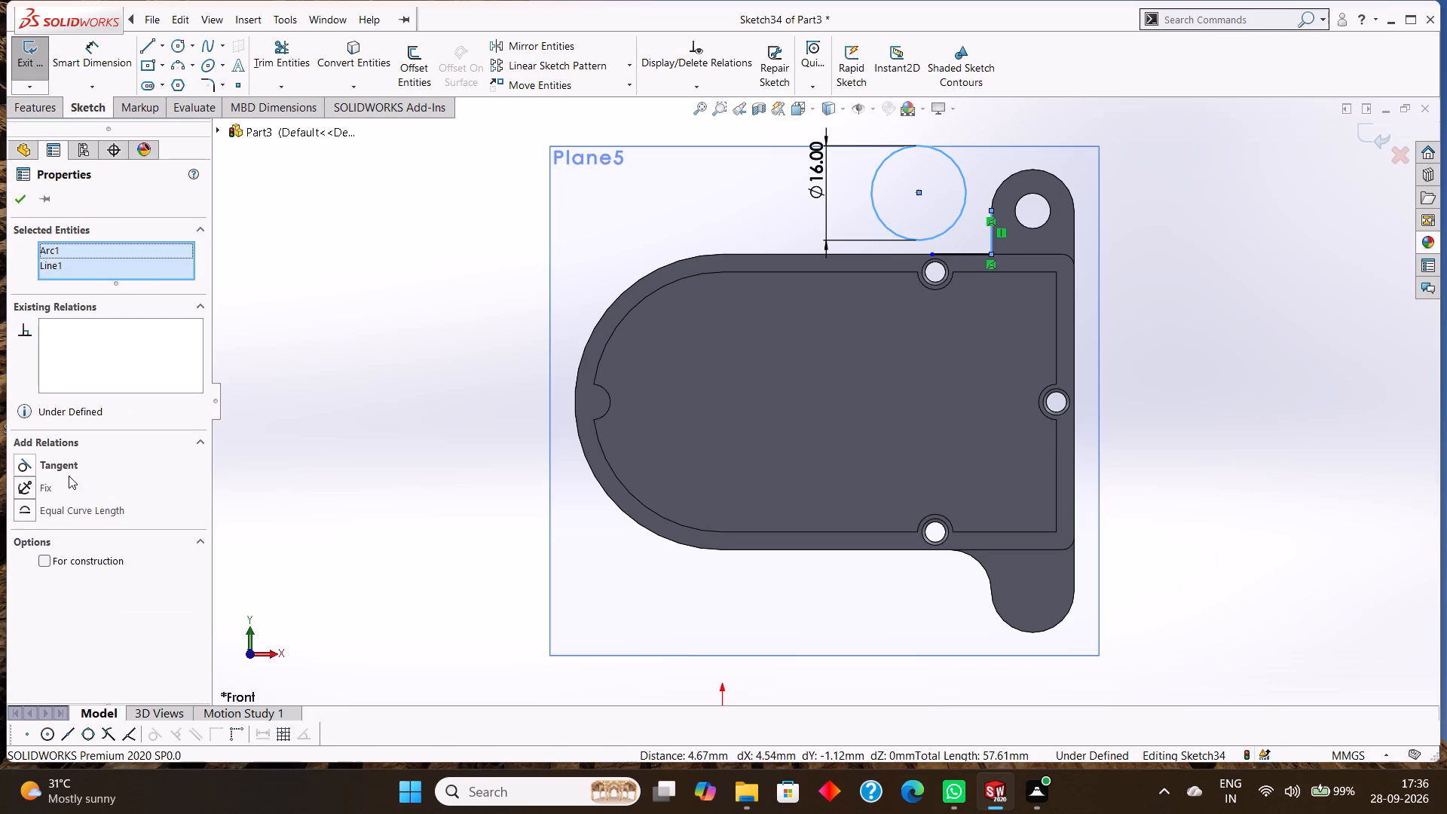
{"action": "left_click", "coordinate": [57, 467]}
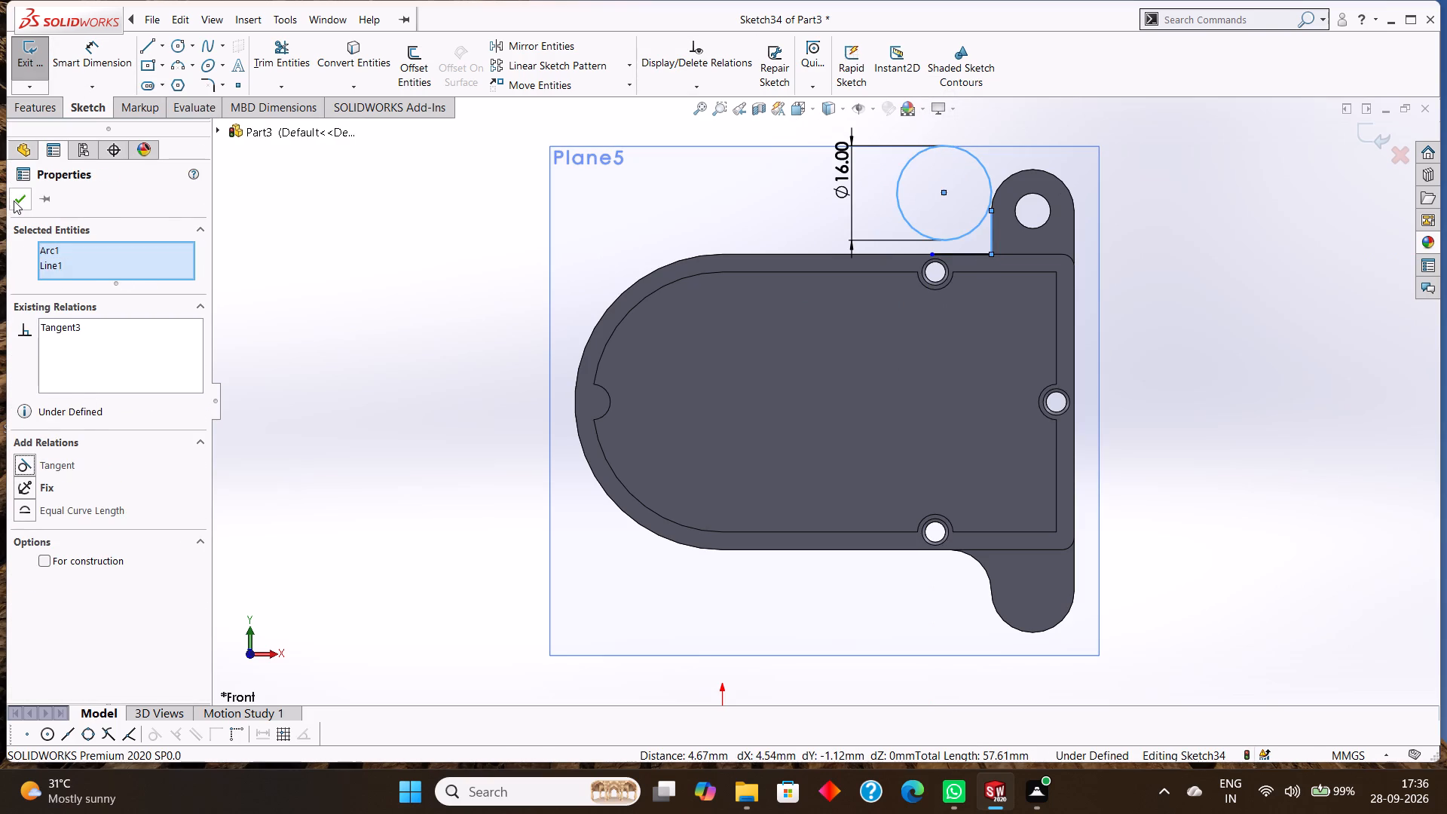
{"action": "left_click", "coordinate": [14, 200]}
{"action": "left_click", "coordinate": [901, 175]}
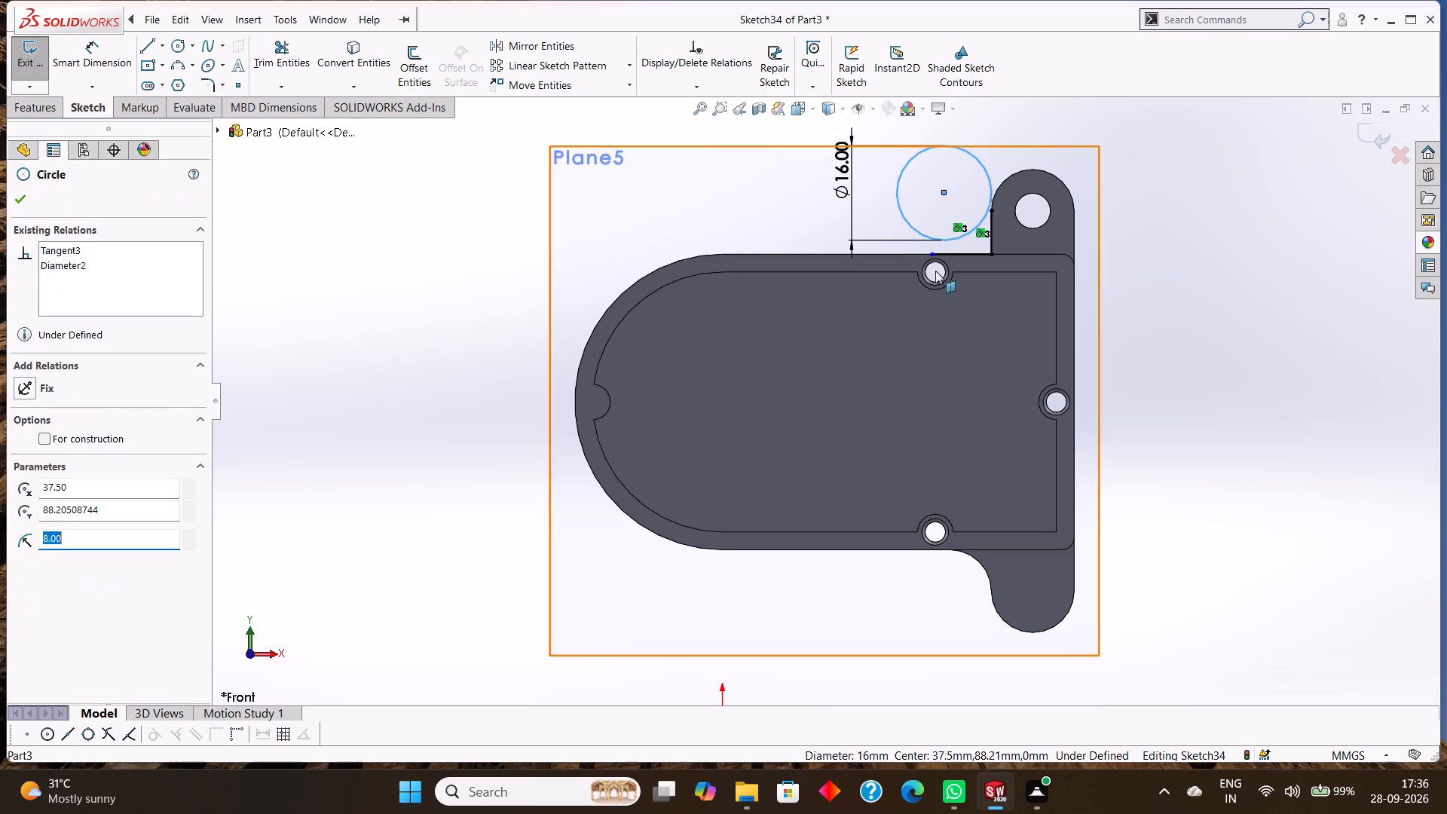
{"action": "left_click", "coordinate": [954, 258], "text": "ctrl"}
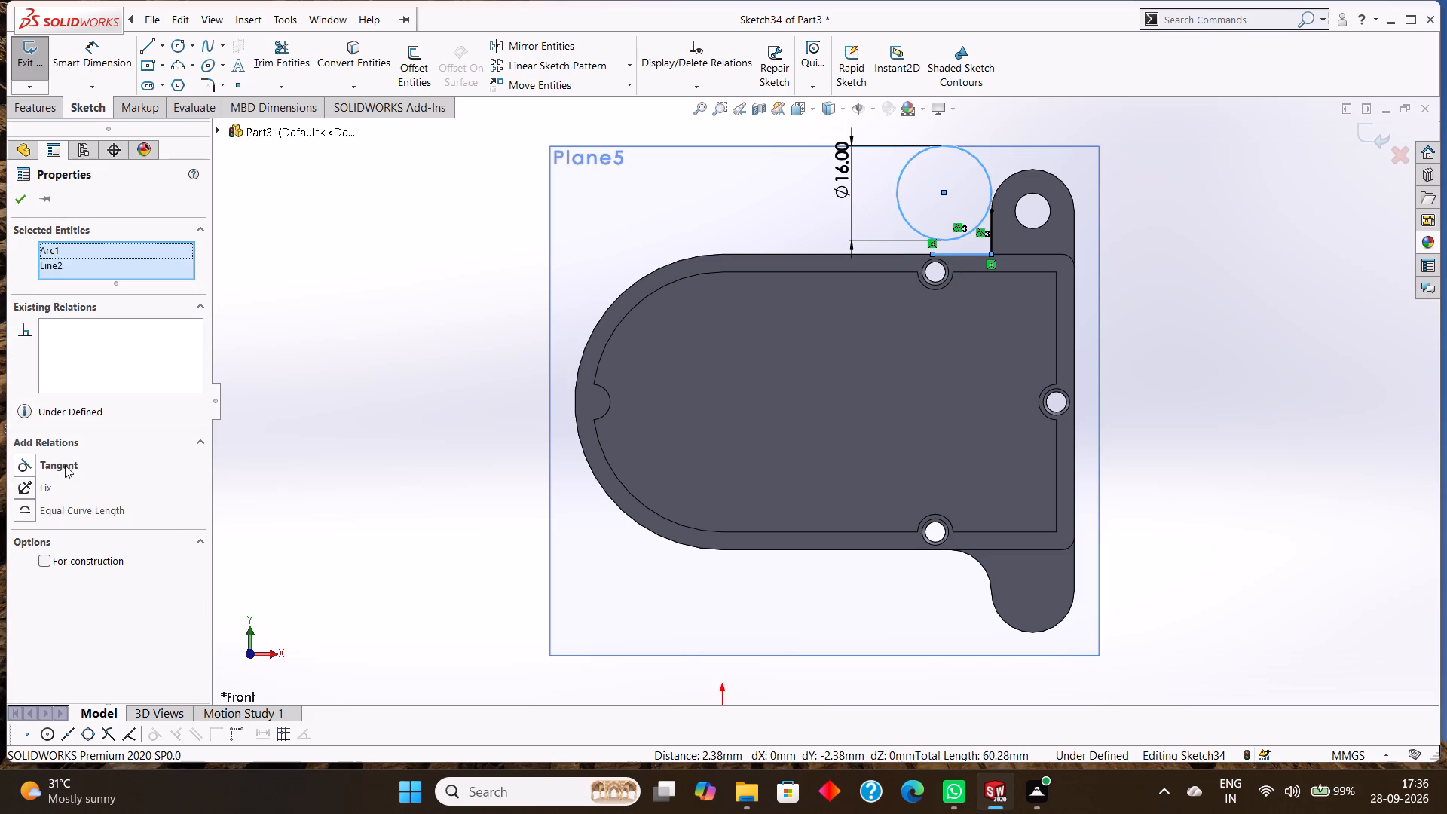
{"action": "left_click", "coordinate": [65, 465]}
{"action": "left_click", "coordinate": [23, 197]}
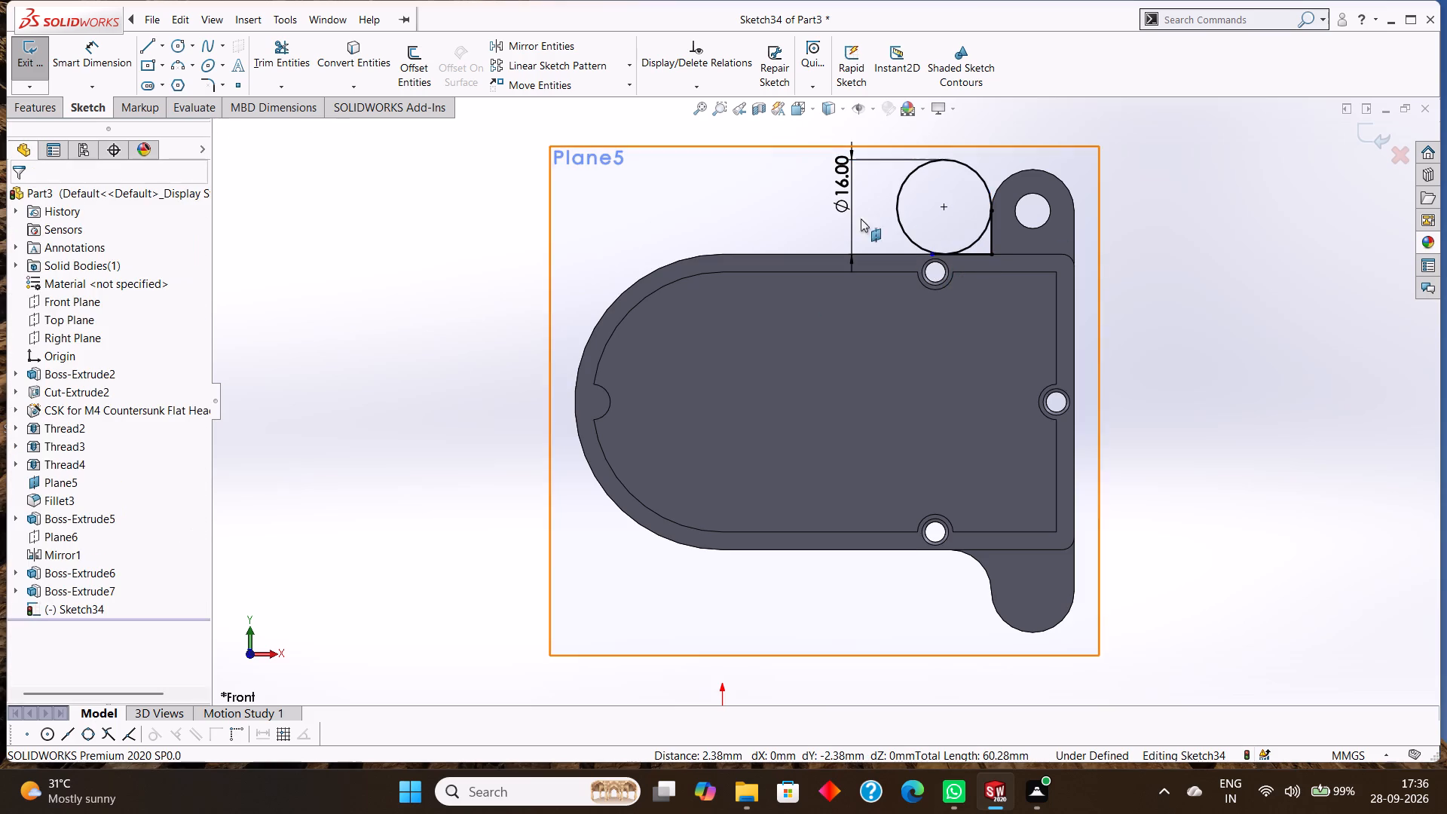
Examine closely where the 16 mm circle meets the upper end of the vertical line on the lug.
{"action": "scroll", "coordinate": [998, 209], "scroll_direction": "down", "scroll_amount": 5}
{"action": "scroll", "coordinate": [908, 278], "scroll_direction": "down", "scroll_amount": 5}
{"action": "scroll", "coordinate": [901, 352], "scroll_direction": "down", "scroll_amount": 2}
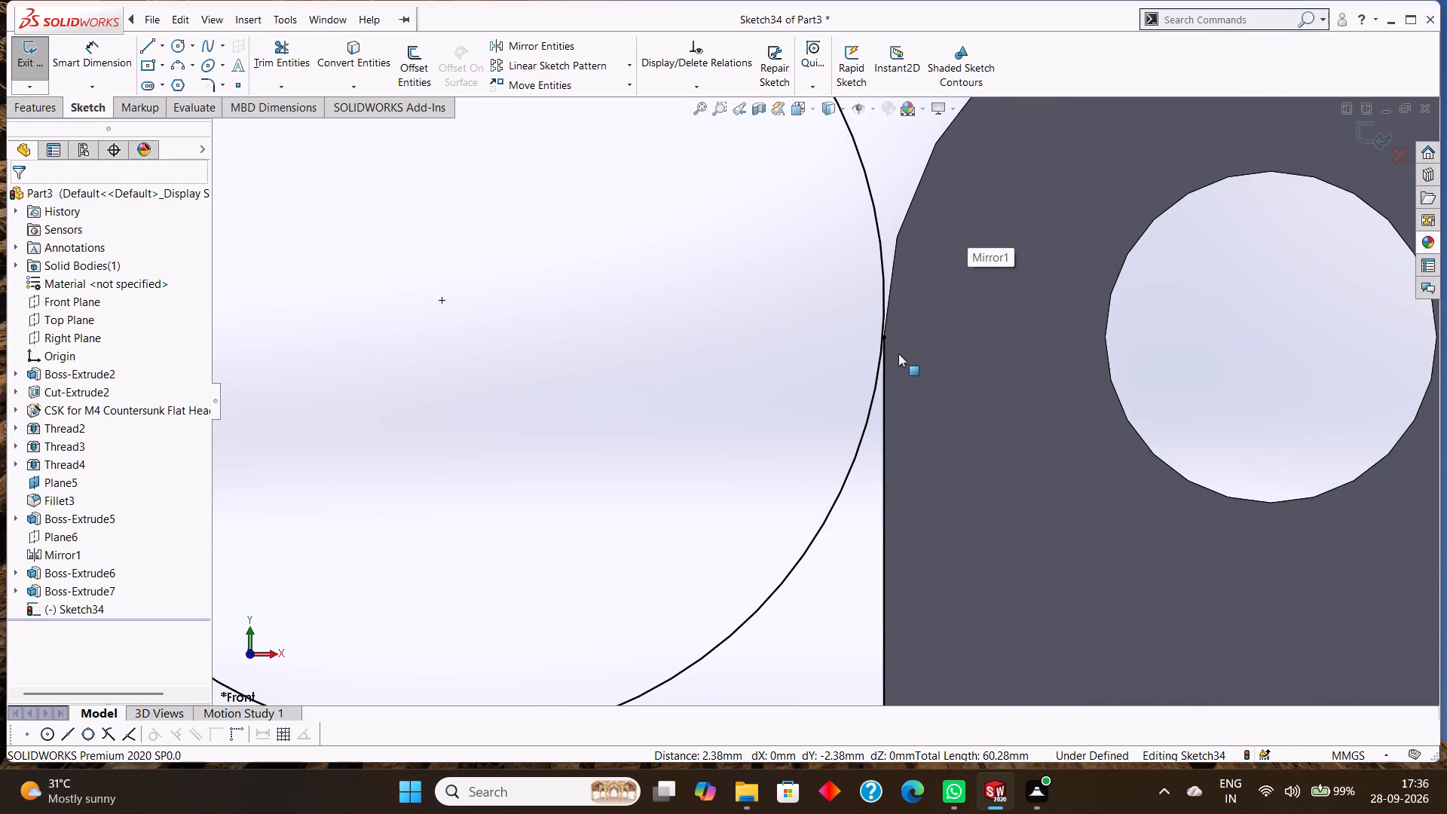
{"action": "scroll", "coordinate": [880, 348], "scroll_direction": "down", "scroll_amount": 9}
{"action": "scroll", "coordinate": [859, 353], "scroll_direction": "up", "scroll_amount": 7}
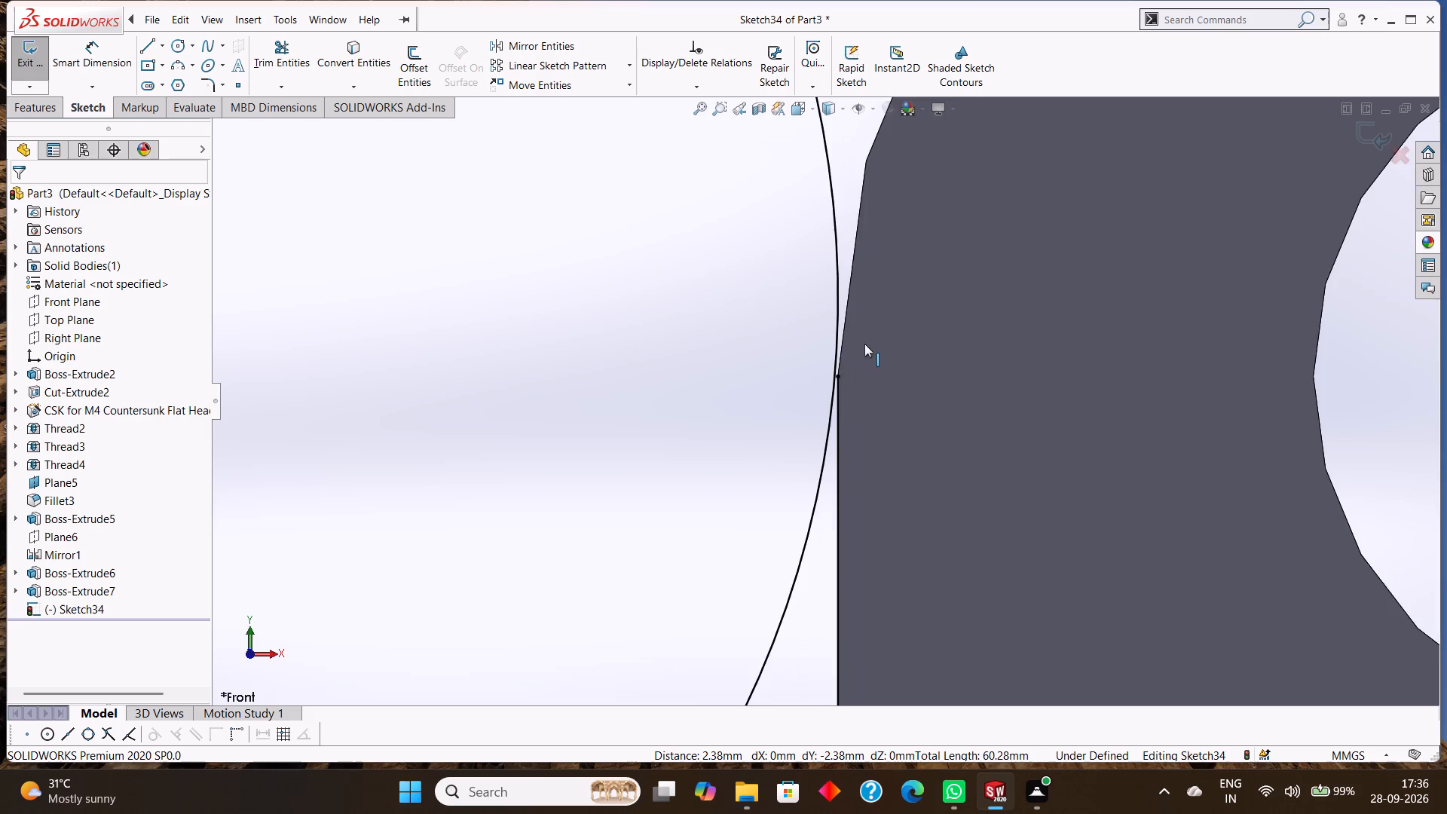
{"action": "scroll", "coordinate": [864, 344], "scroll_direction": "up", "scroll_amount": 3}
{"action": "scroll", "coordinate": [846, 405], "scroll_direction": "up", "scroll_amount": 5}
{"action": "scroll", "coordinate": [793, 424], "scroll_direction": "down", "scroll_amount": 4}
{"action": "scroll", "coordinate": [856, 410], "scroll_direction": "down", "scroll_amount": 2}
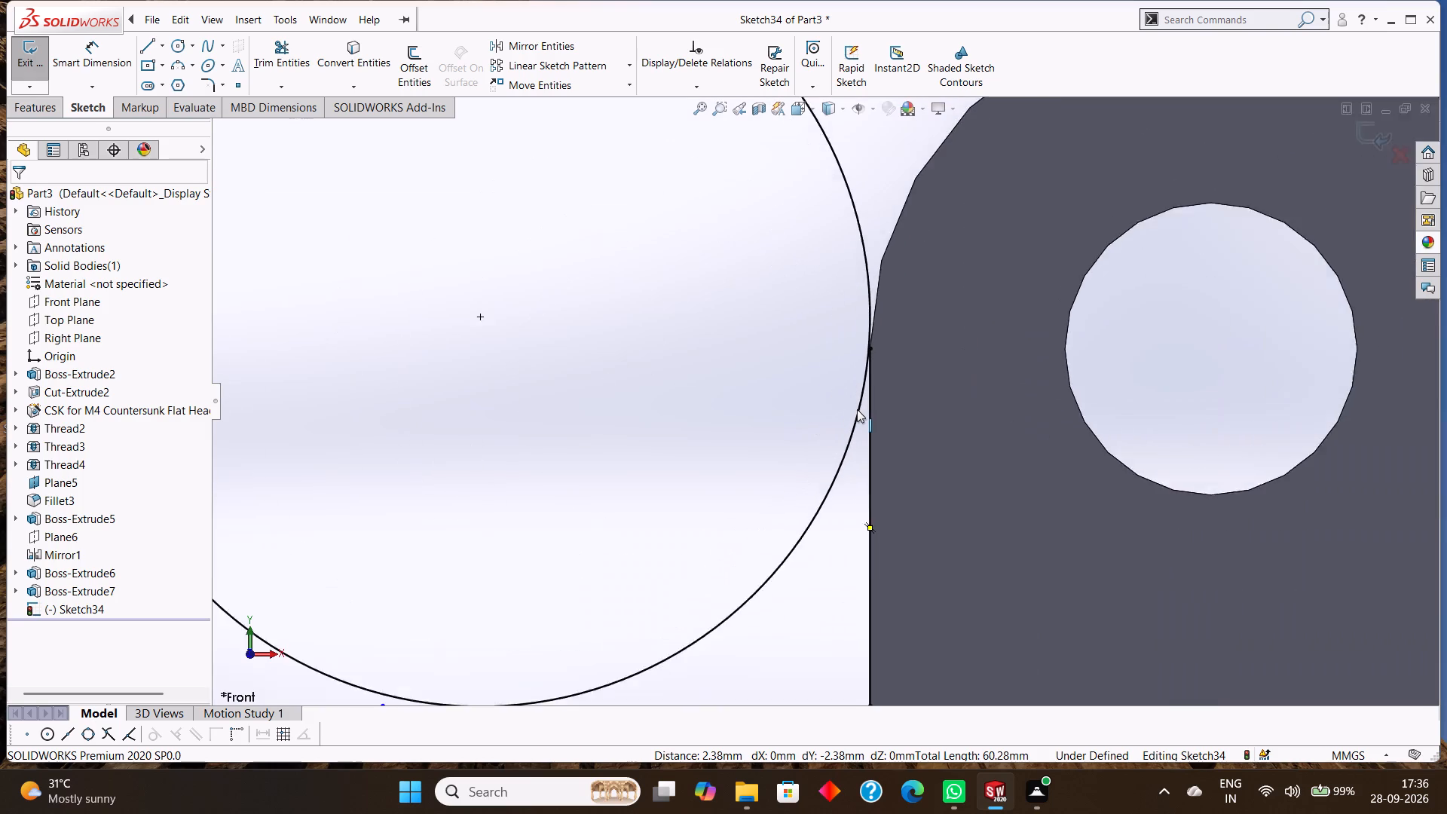
{"action": "scroll", "coordinate": [857, 409], "scroll_direction": "down", "scroll_amount": 3}
{"action": "scroll", "coordinate": [861, 327], "scroll_direction": "down", "scroll_amount": 3}
{"action": "scroll", "coordinate": [880, 266], "scroll_direction": "up", "scroll_amount": 2}
{"action": "scroll", "coordinate": [839, 375], "scroll_direction": "up", "scroll_amount": 5}
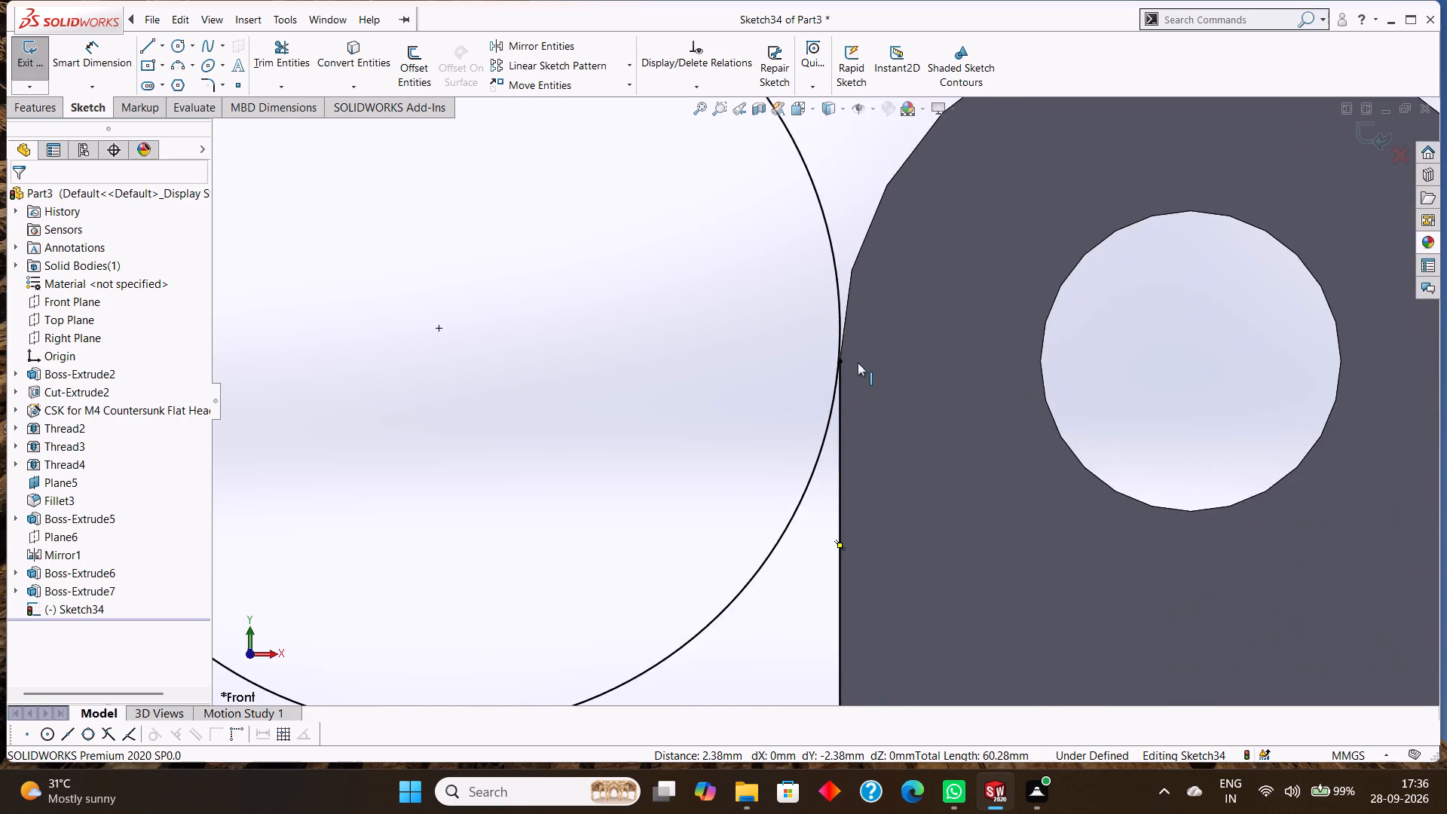
{"action": "scroll", "coordinate": [832, 390], "scroll_direction": "up", "scroll_amount": 5}
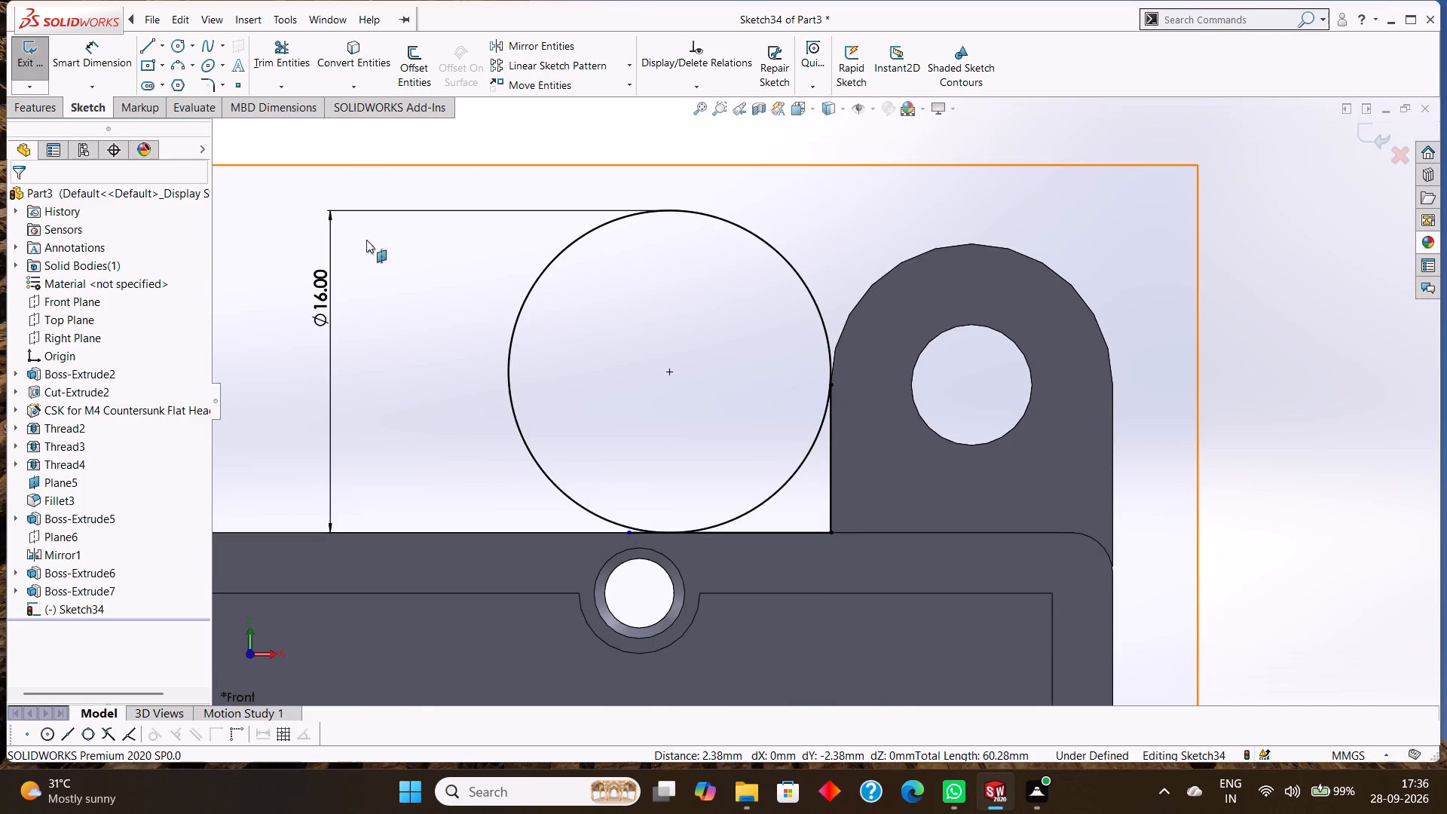
Trim away the 16 mm circle, keeping the two corner lines.
{"action": "left_click", "coordinate": [265, 58]}
{"action": "left_click", "coordinate": [705, 215]}
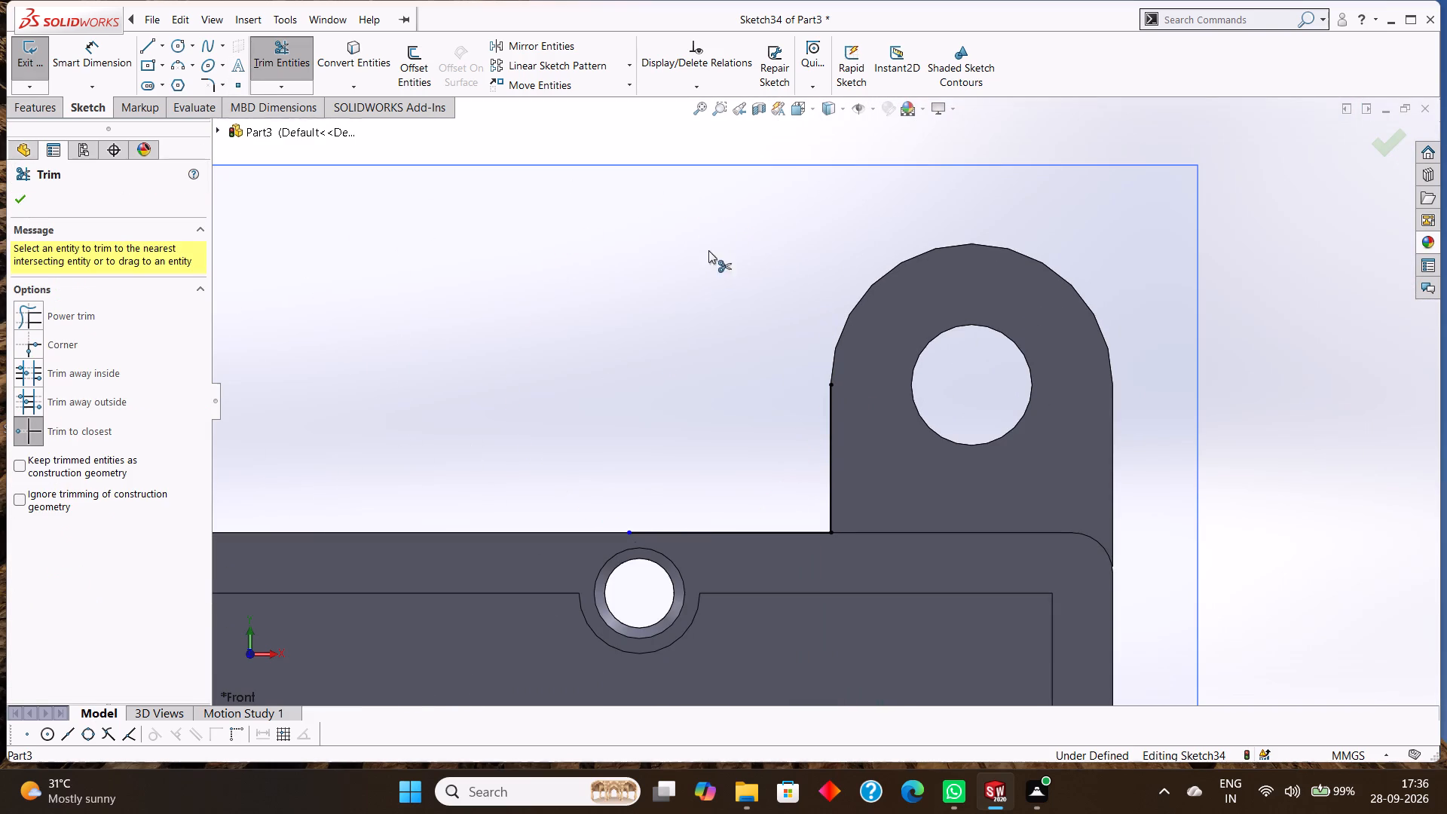
{"action": "left_click", "coordinate": [20, 203]}
Draw a three-point arc of radius 8 mm from the horizontal line's free end to the vertical line's upper end.
{"action": "left_click", "coordinate": [173, 63]}
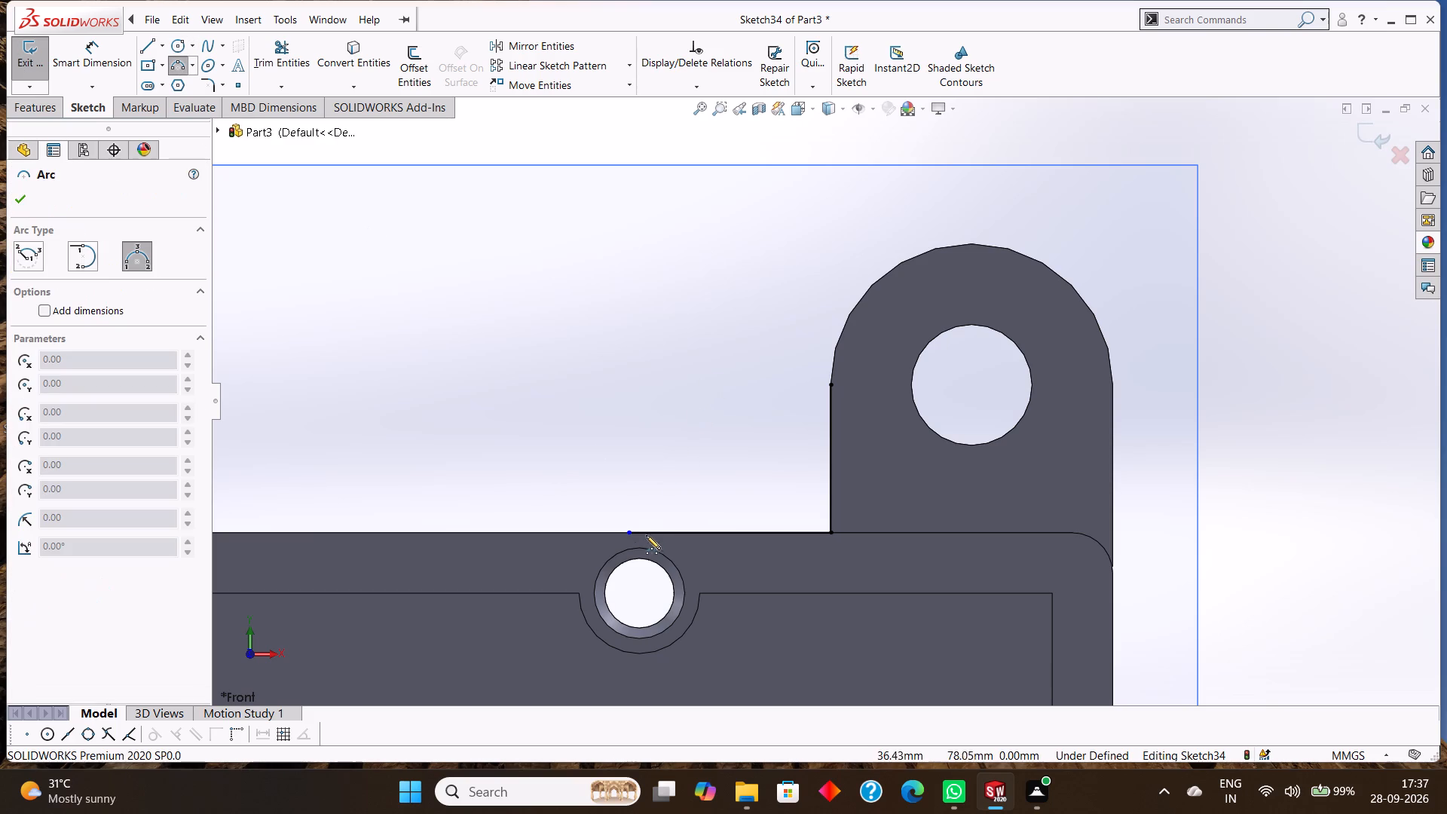
{"action": "left_click", "coordinate": [632, 532]}
{"action": "left_click", "coordinate": [834, 384]}
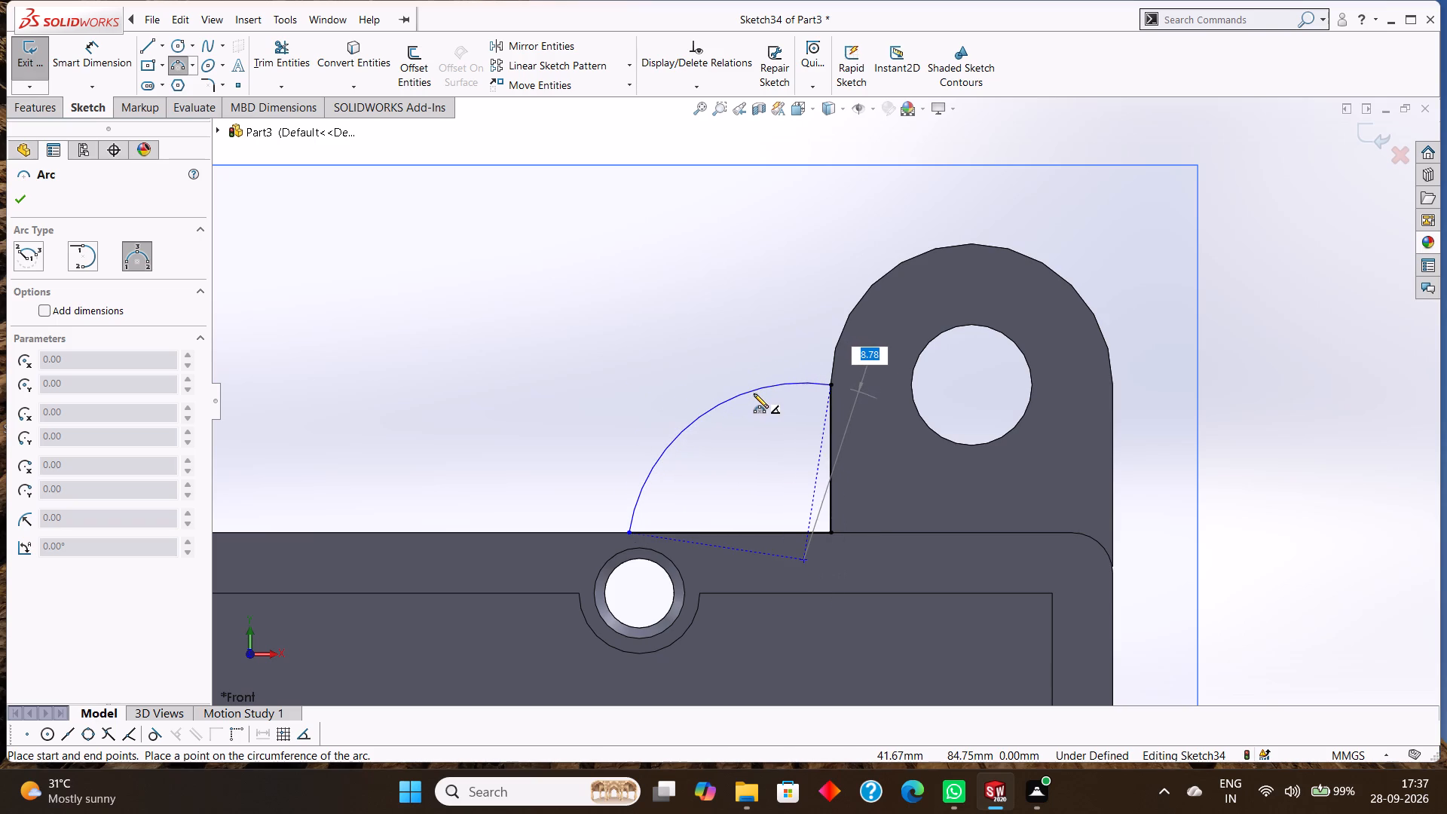
{"action": "key", "text": "8"}
{"action": "key", "text": "Return"}
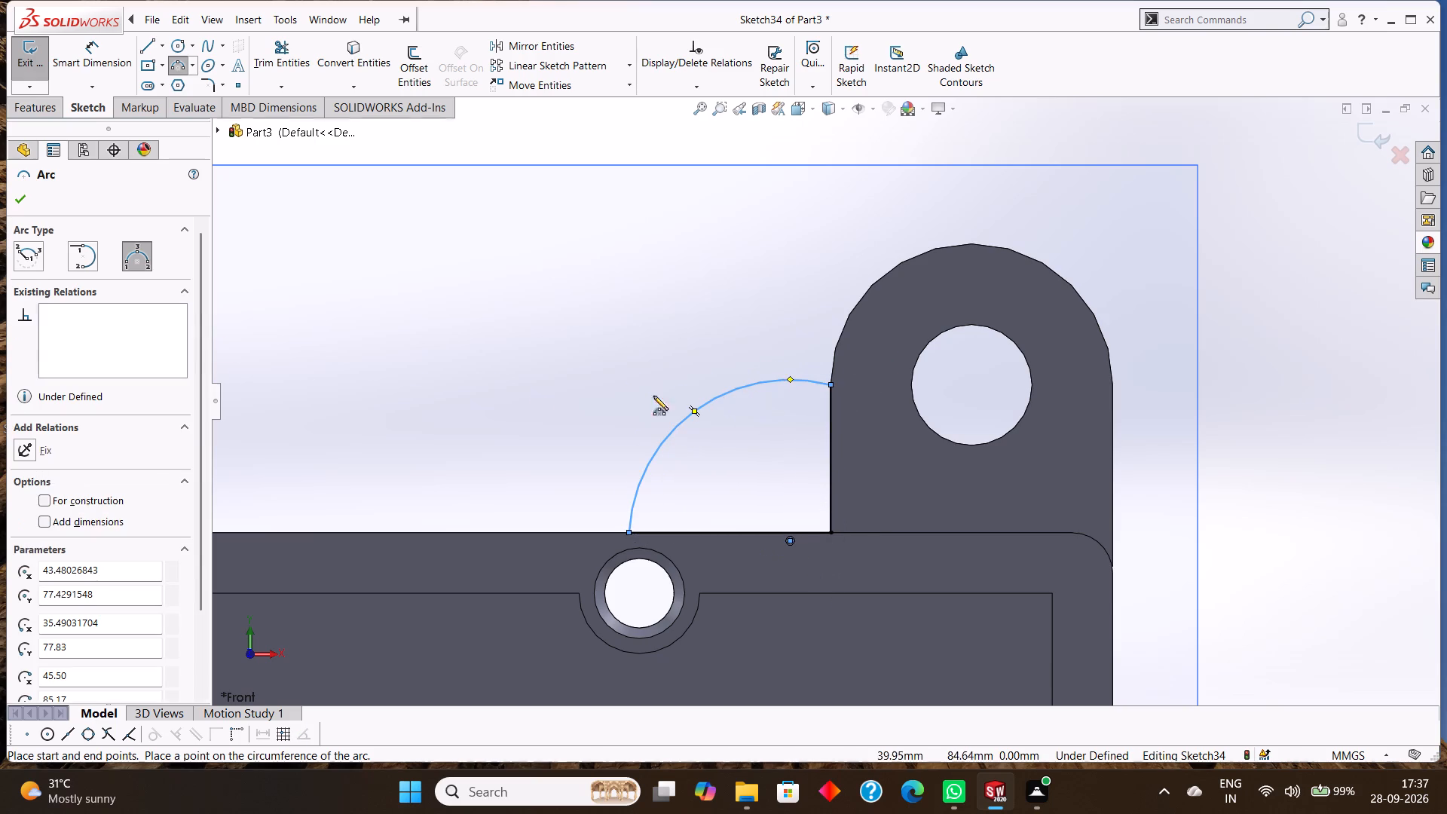
{"action": "left_click", "coordinate": [16, 201]}
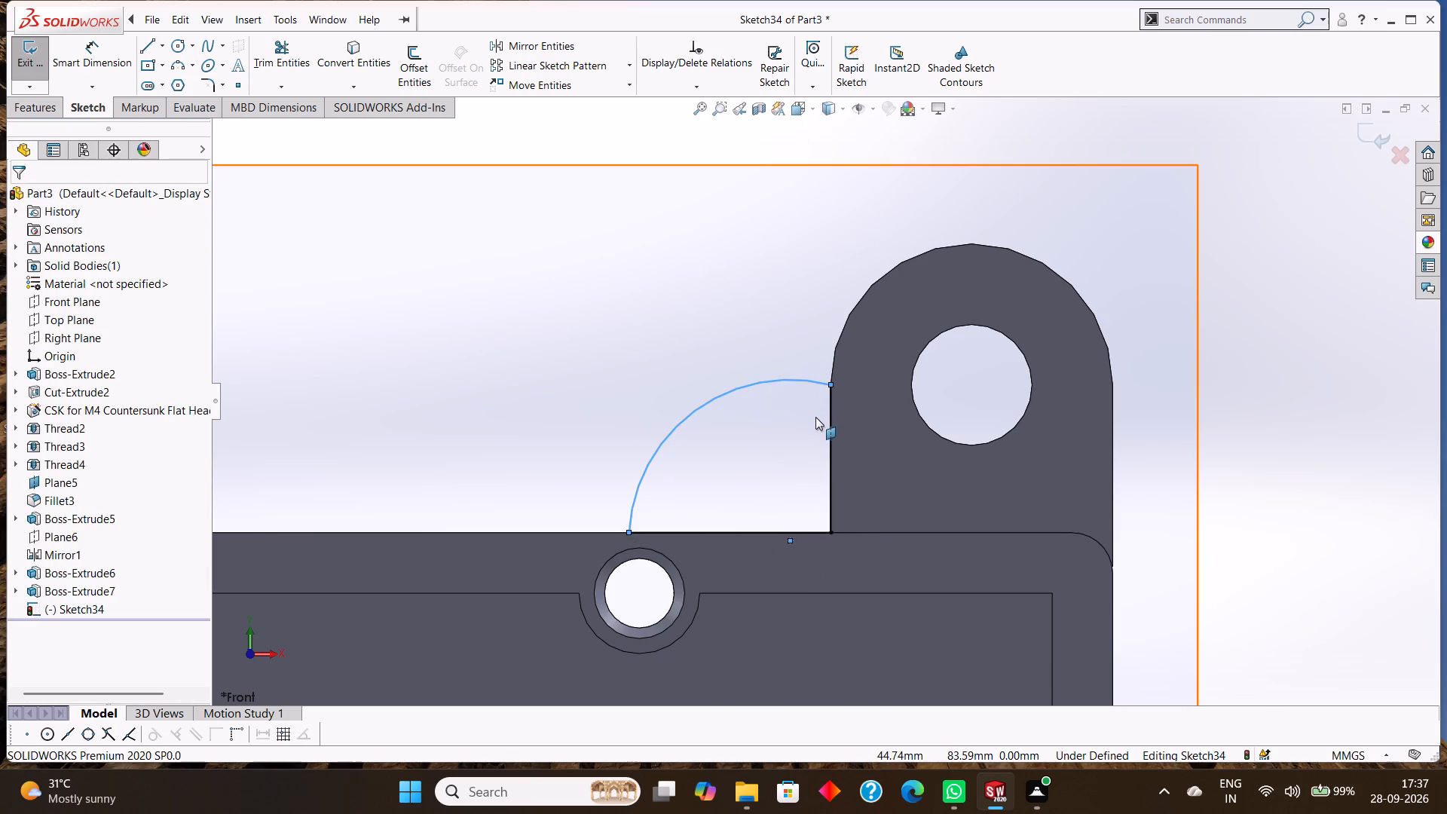
Add a radius dimension of 8 mm to the new corner arc.
{"action": "scroll", "coordinate": [815, 417], "scroll_direction": "up", "scroll_amount": 2}
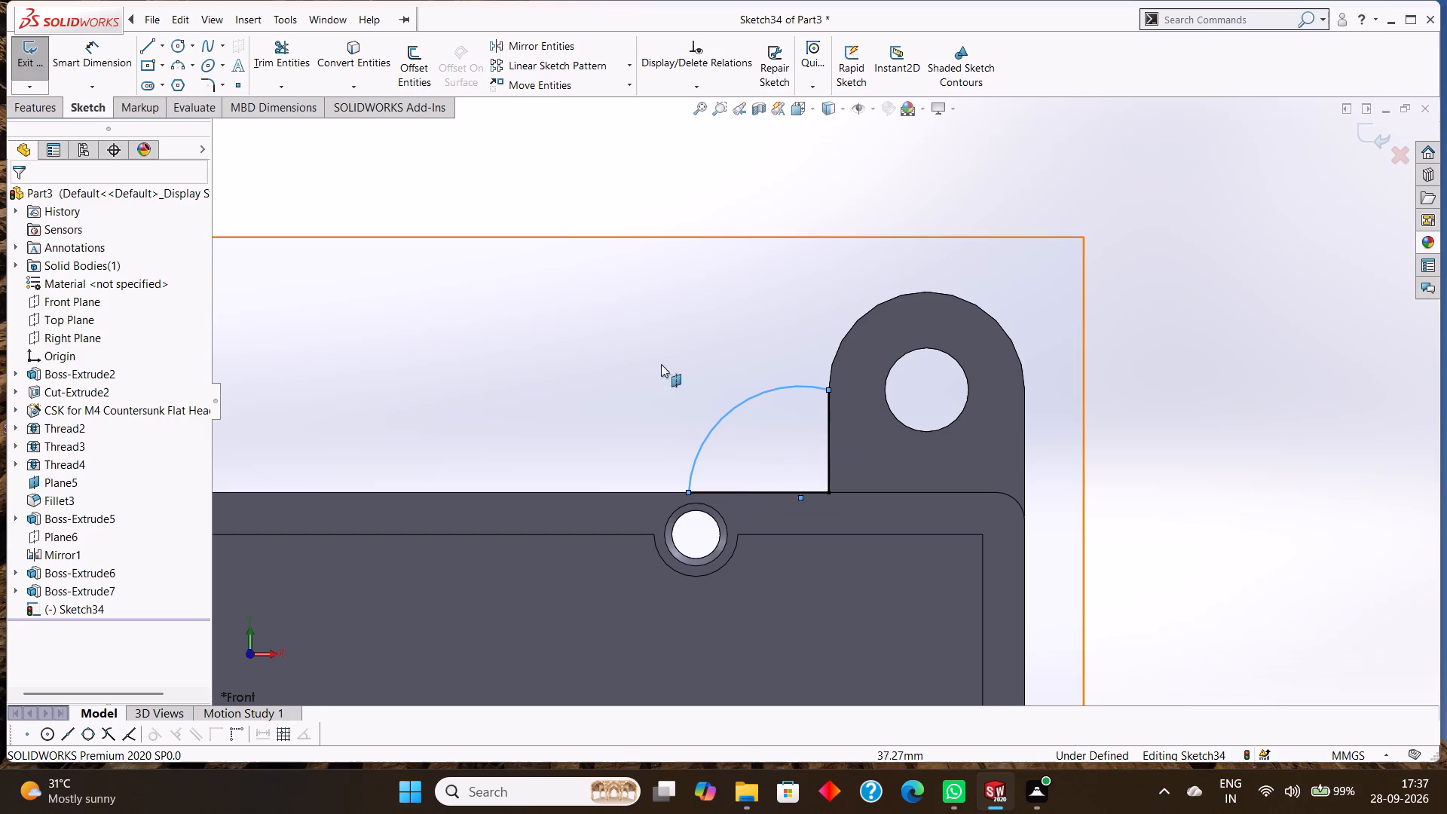
{"action": "left_click", "coordinate": [99, 60]}
{"action": "left_click", "coordinate": [752, 399]}
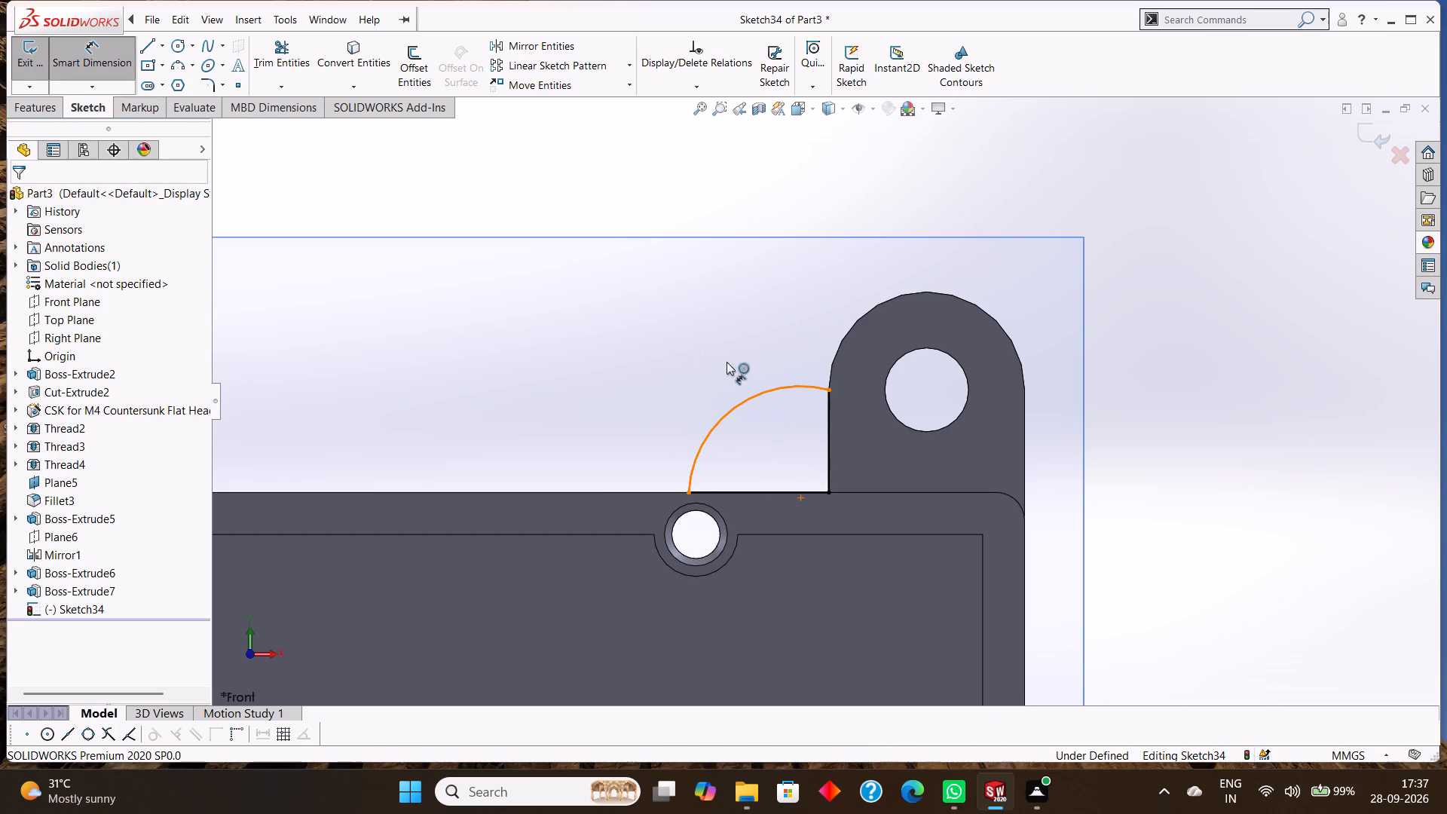
{"action": "left_click", "coordinate": [721, 350]}
{"action": "left_click", "coordinate": [654, 329]}
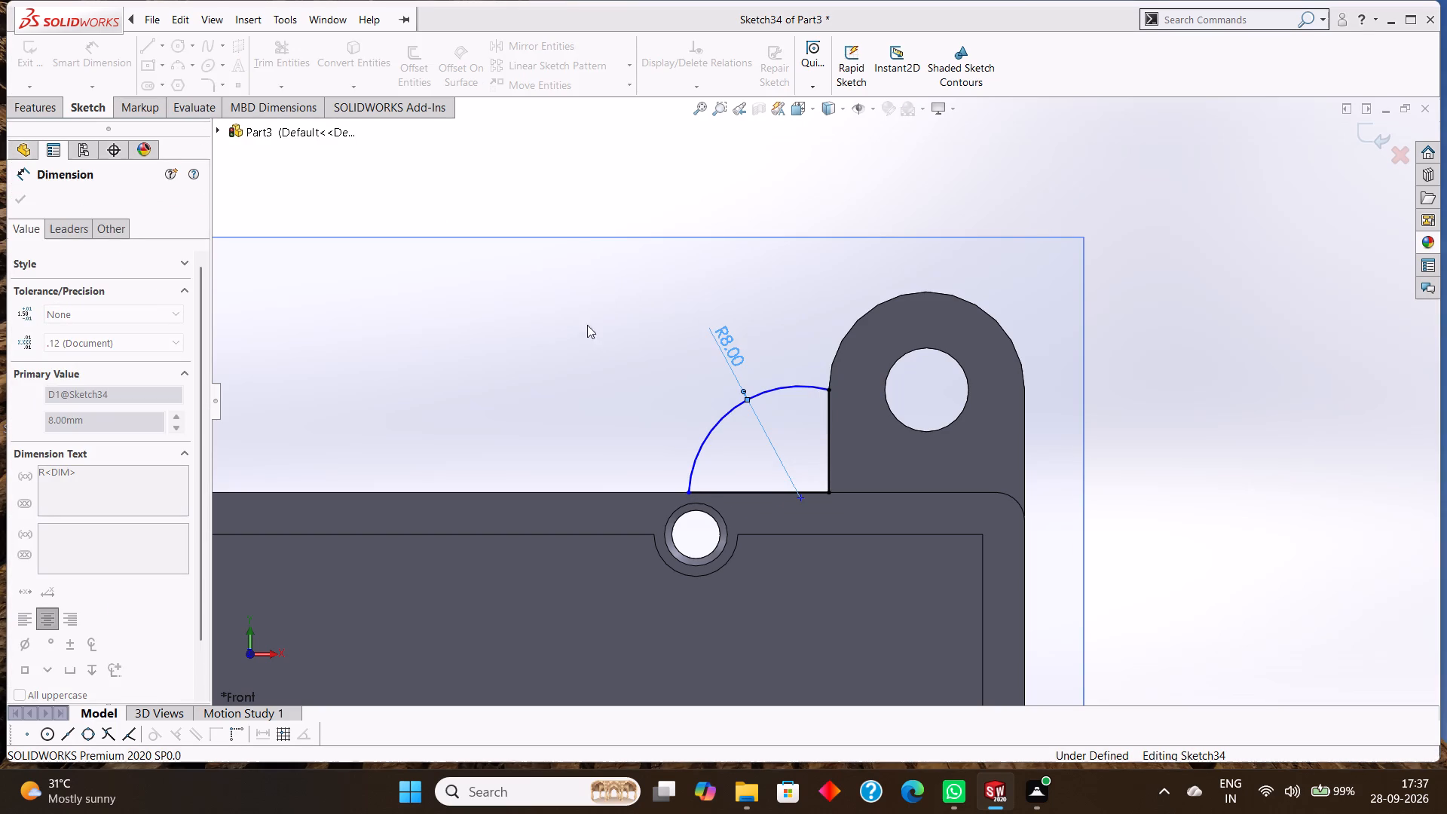
{"action": "left_click", "coordinate": [26, 197]}
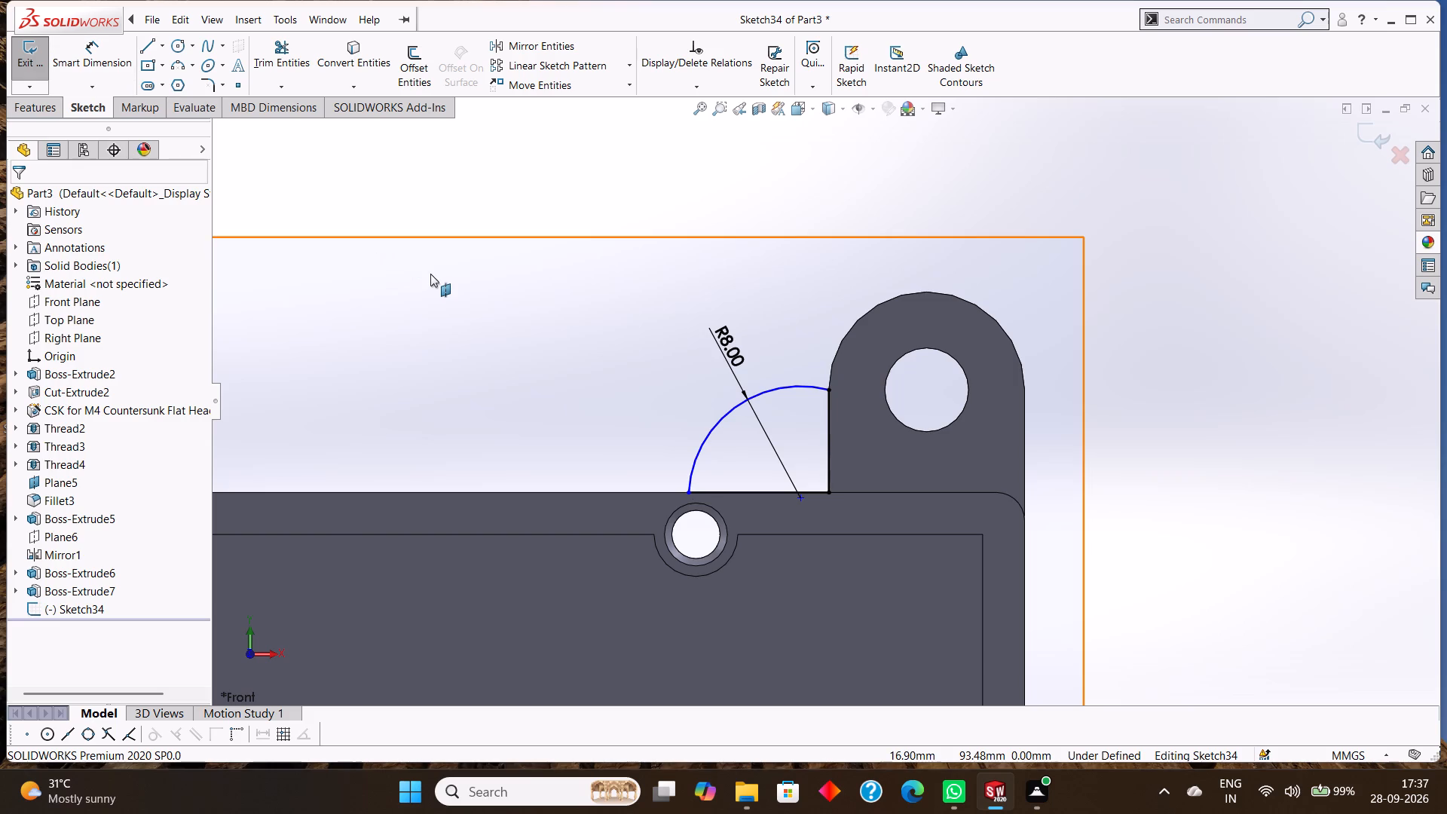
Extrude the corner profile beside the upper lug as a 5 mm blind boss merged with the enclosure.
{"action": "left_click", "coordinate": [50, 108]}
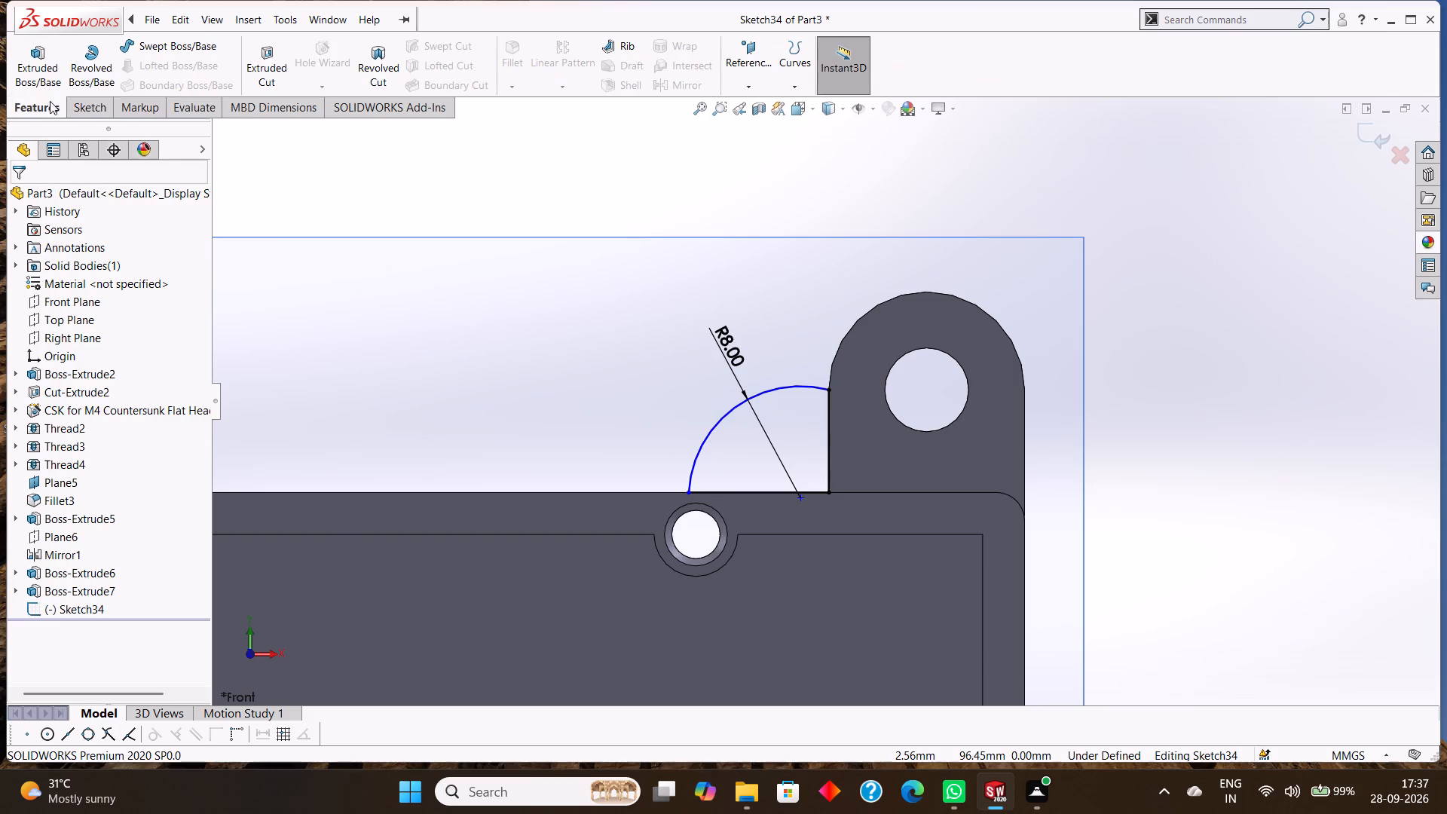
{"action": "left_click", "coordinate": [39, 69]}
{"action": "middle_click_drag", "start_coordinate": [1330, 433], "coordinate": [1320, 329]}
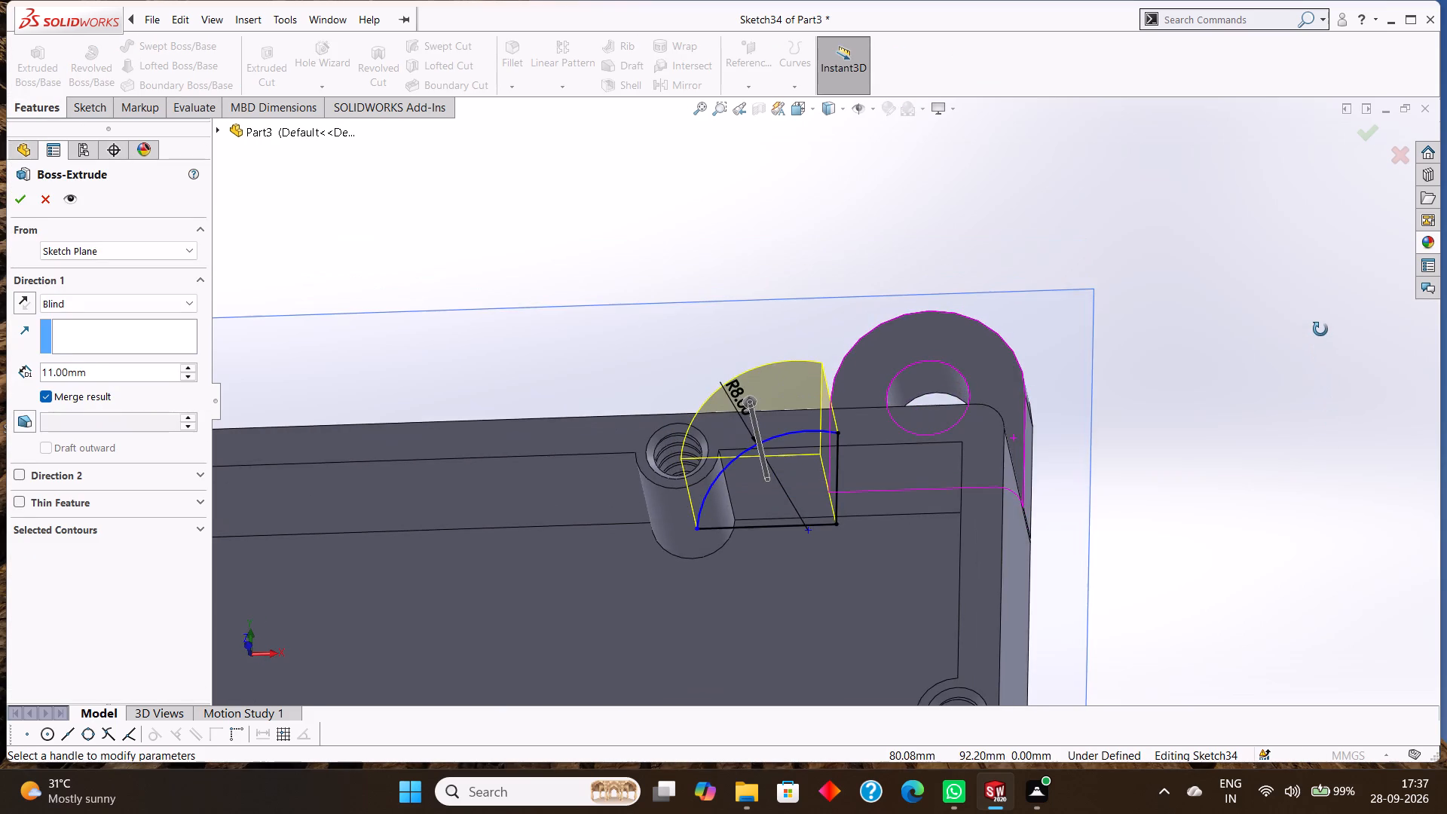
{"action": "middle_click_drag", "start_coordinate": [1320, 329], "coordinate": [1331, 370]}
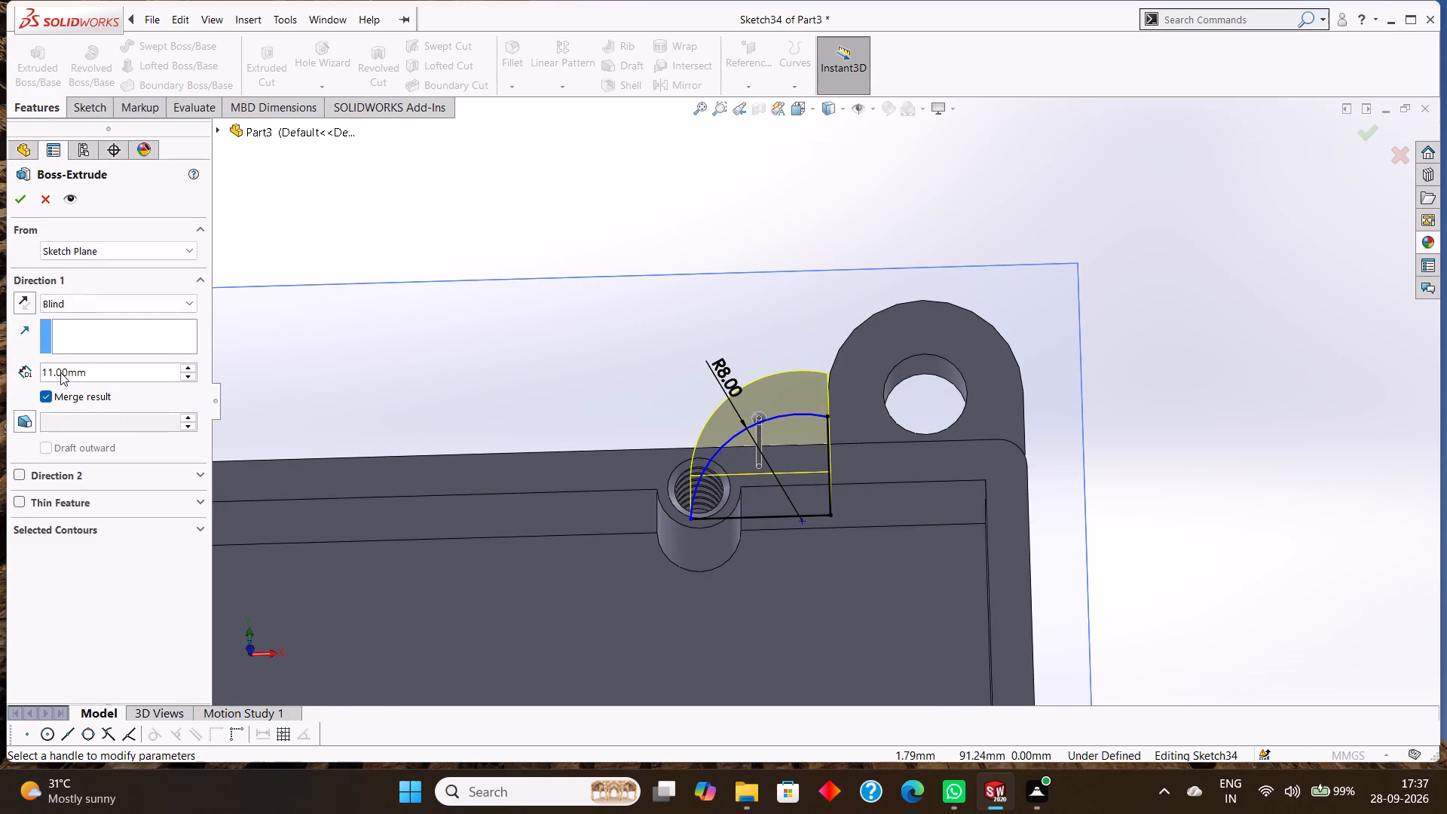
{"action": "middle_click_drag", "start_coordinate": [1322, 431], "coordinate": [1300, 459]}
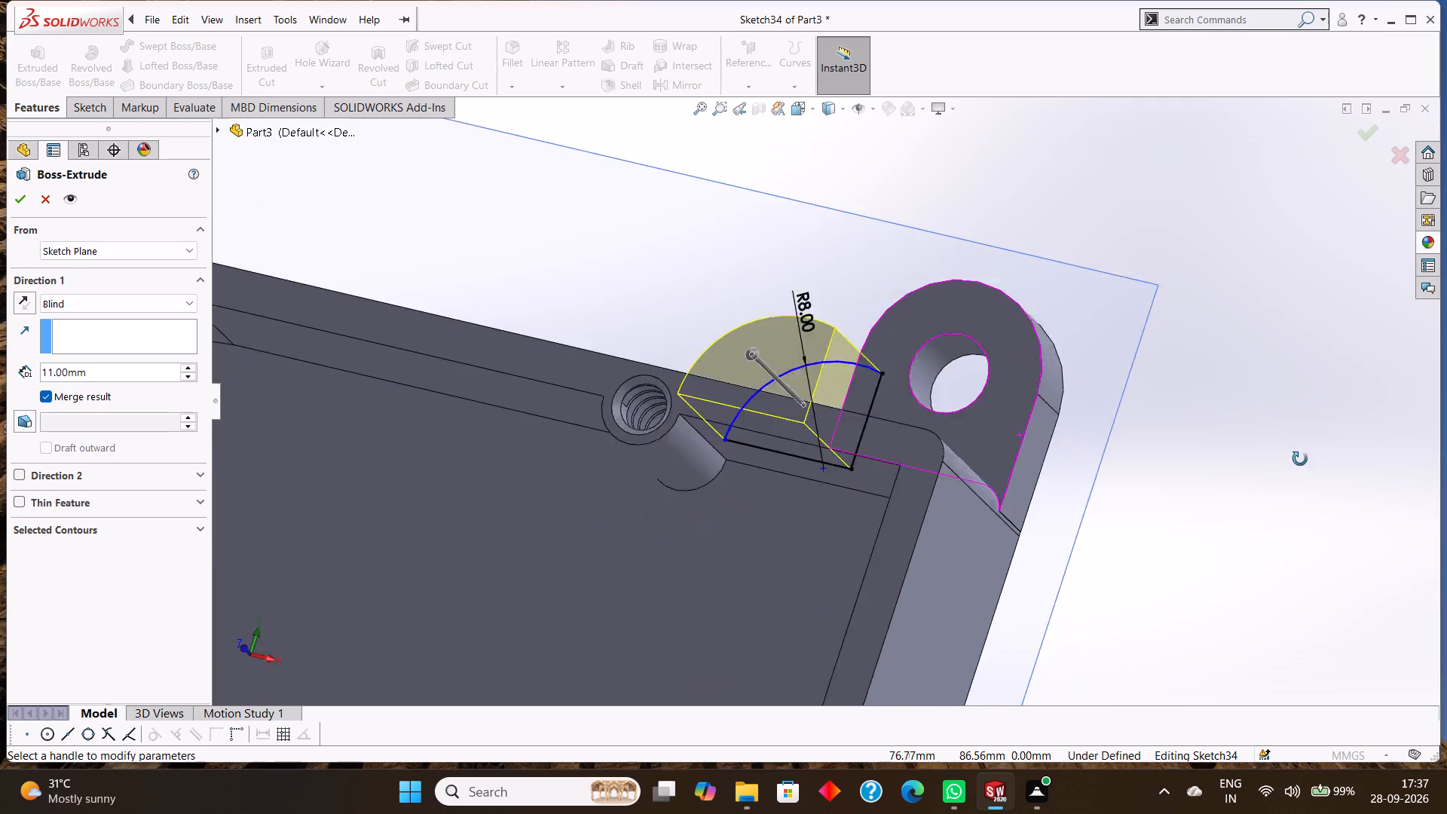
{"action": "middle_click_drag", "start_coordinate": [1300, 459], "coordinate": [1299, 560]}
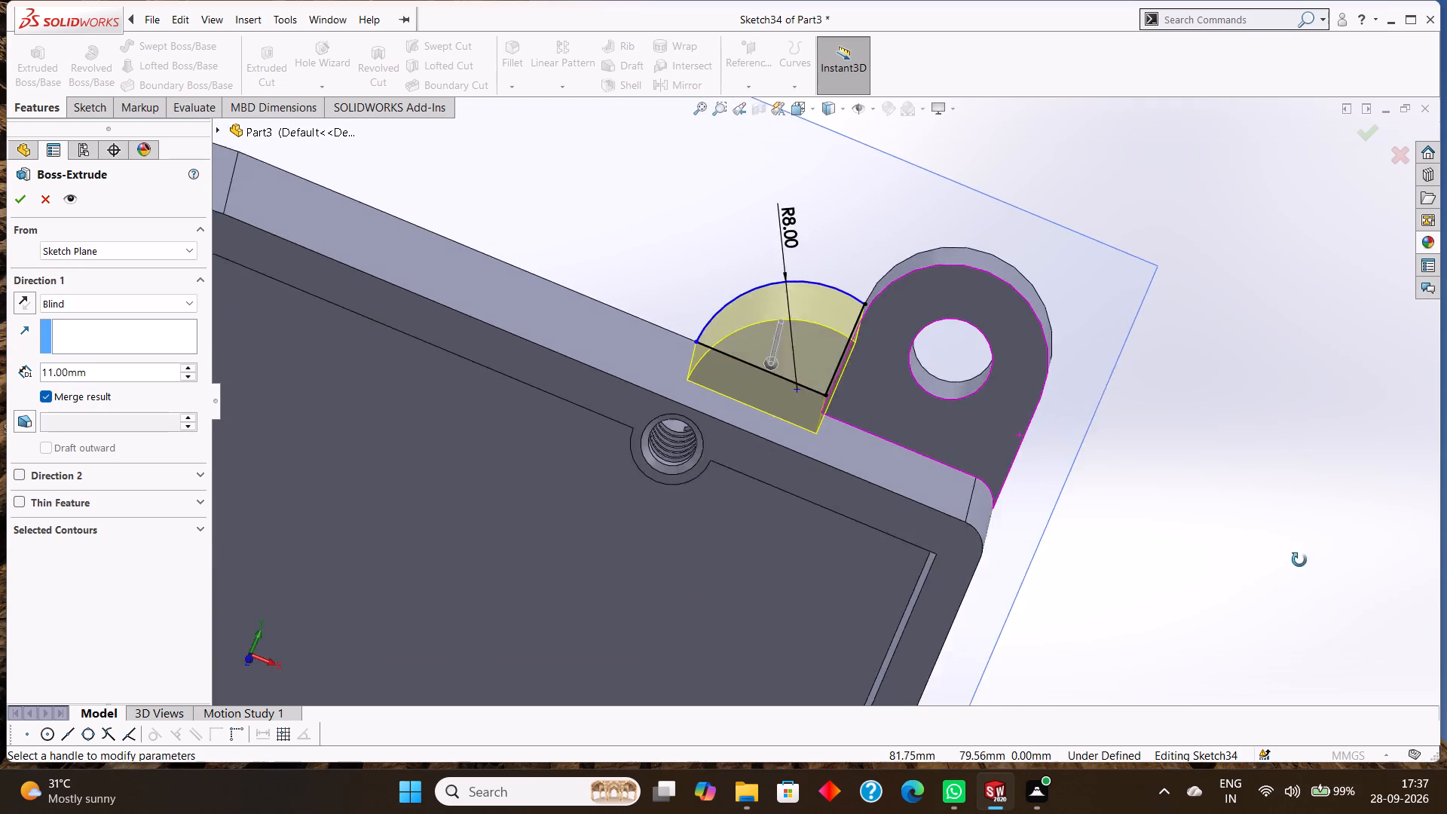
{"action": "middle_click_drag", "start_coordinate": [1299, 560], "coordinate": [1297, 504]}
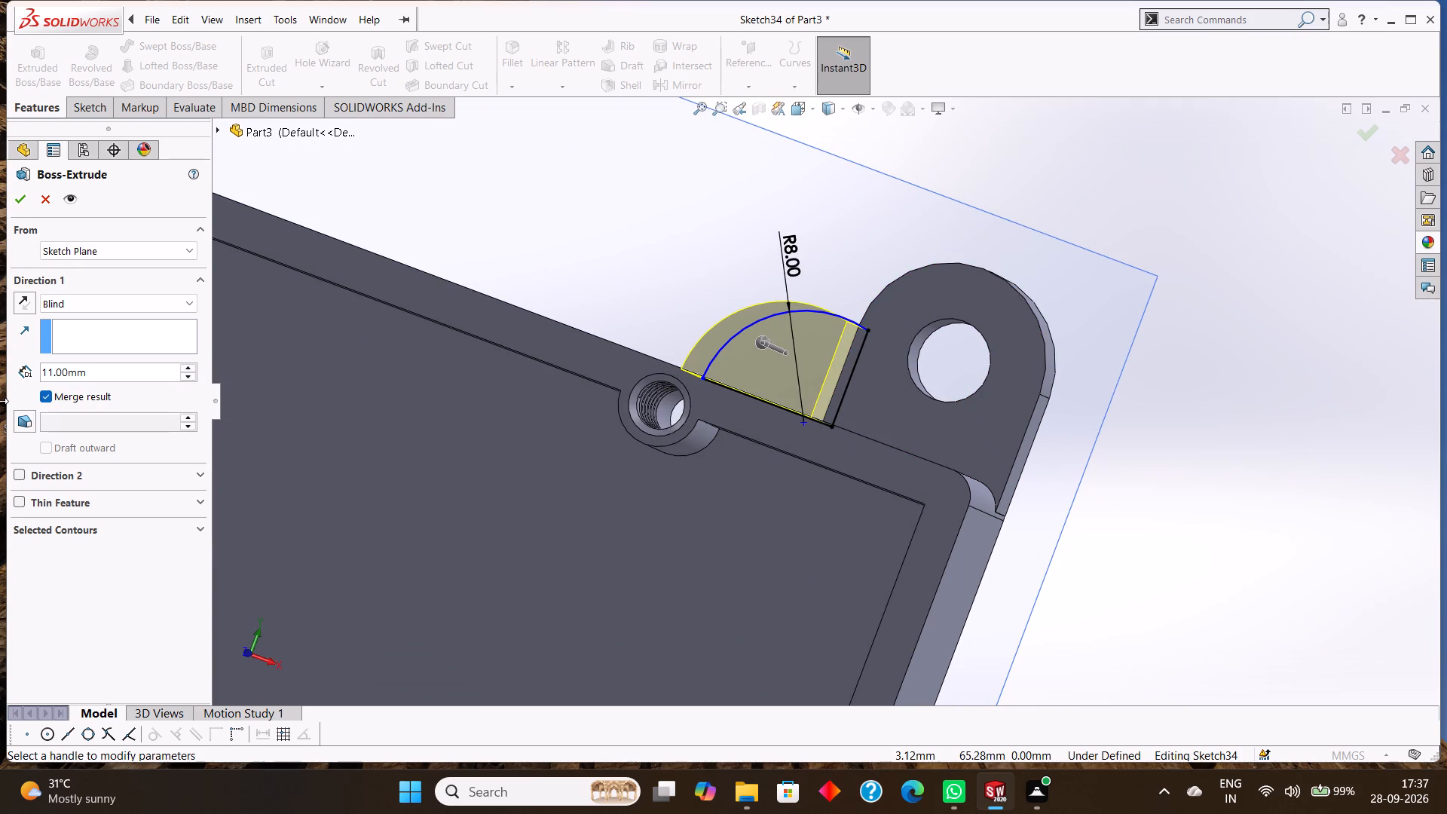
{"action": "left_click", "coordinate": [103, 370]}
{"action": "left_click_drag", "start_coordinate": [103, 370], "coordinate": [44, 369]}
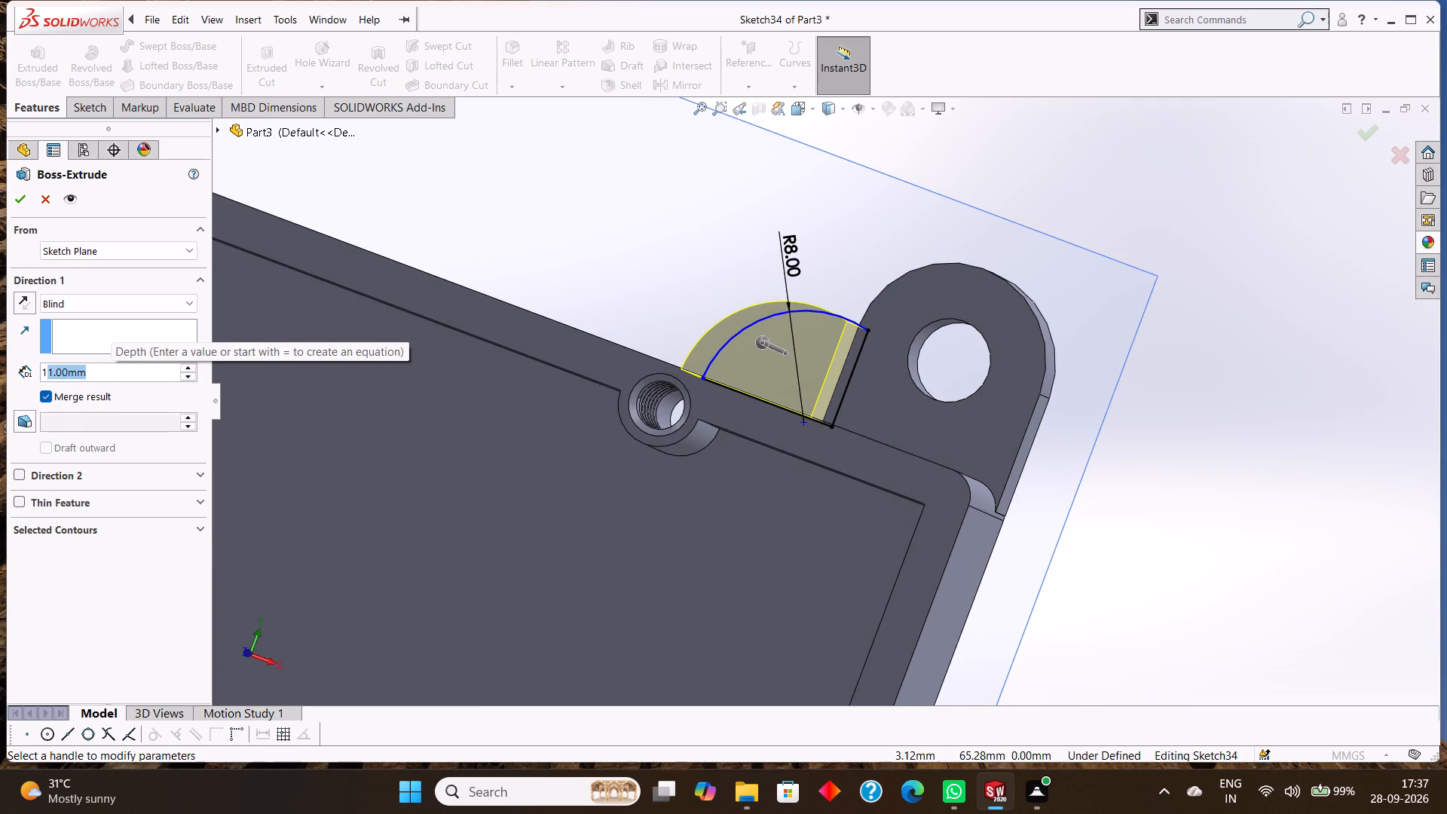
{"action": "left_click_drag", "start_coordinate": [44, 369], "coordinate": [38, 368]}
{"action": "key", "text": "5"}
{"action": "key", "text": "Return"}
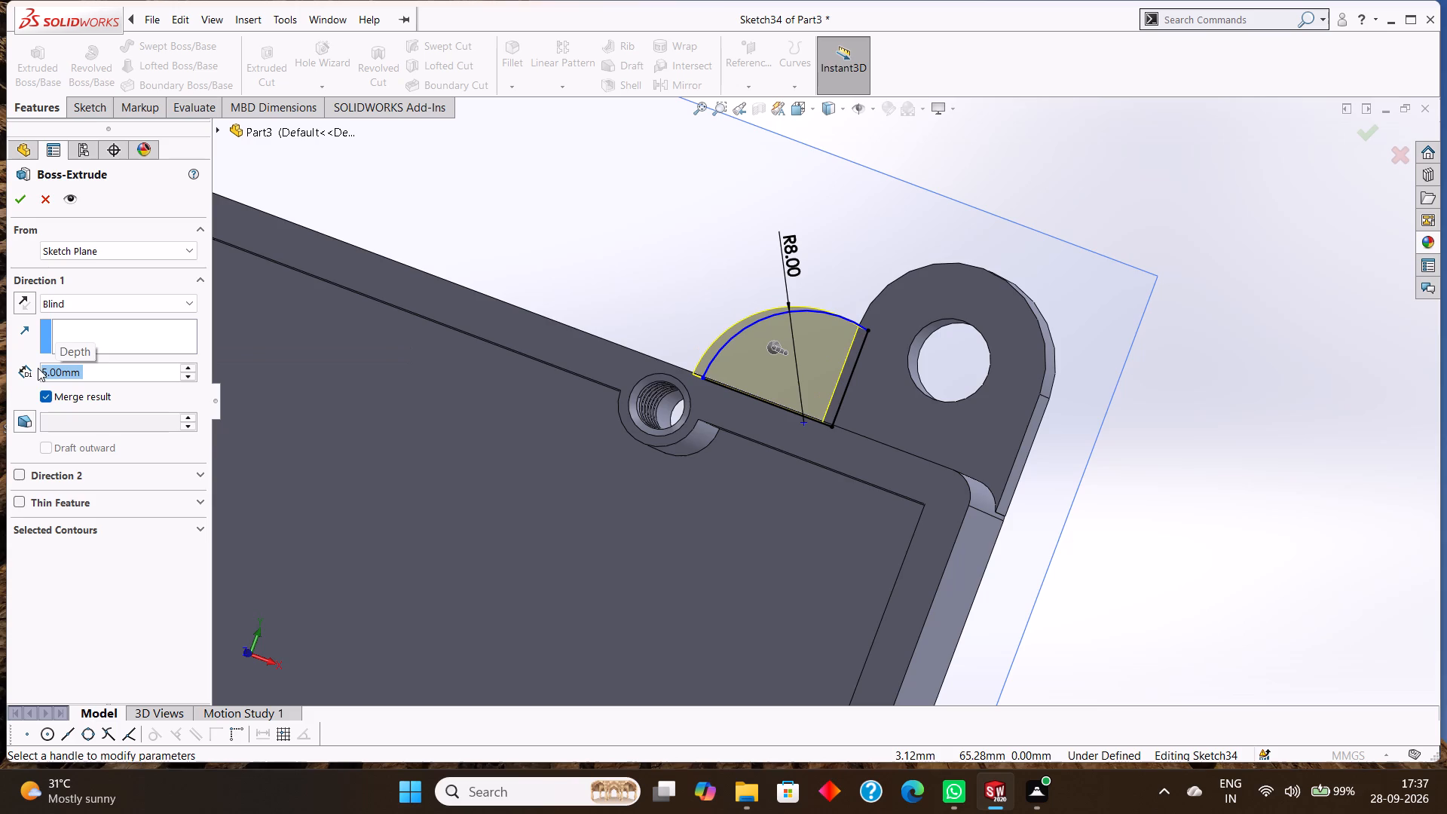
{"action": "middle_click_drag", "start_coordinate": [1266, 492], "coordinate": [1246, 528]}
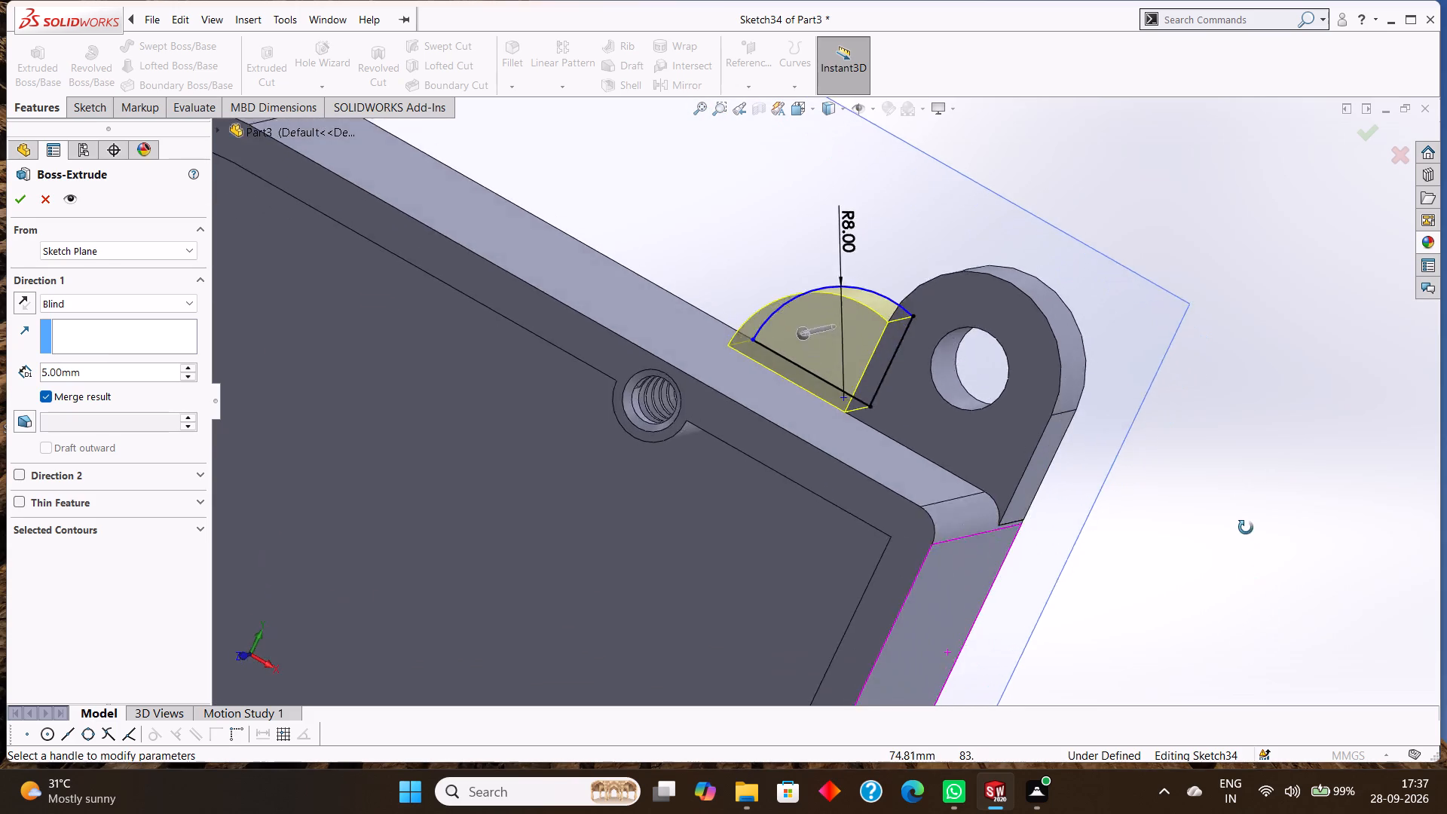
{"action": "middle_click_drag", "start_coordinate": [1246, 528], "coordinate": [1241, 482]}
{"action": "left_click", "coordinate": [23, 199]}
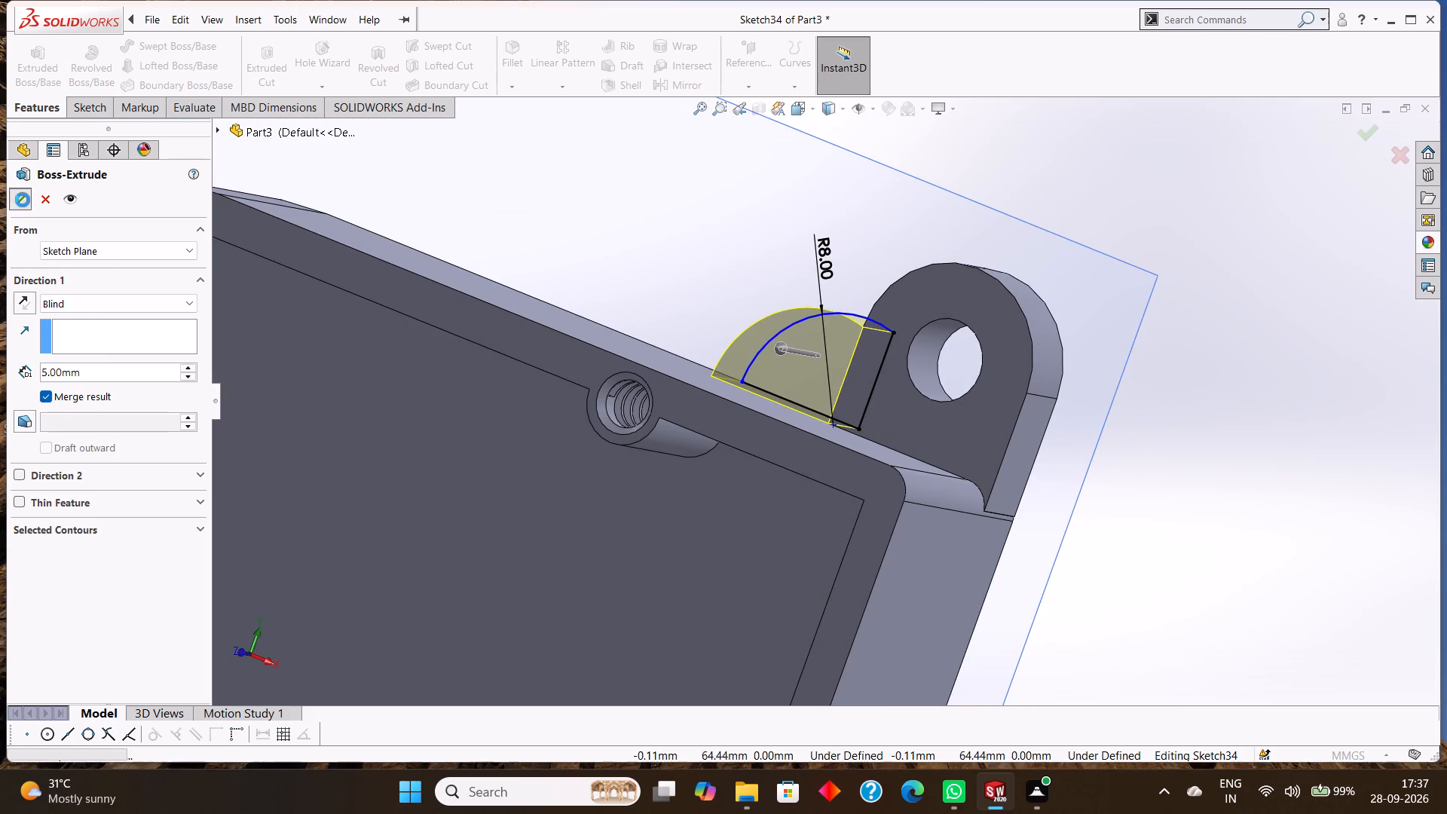
Examine the new corner boss beside the upper lug and compare it with the corner at the lower lug.
{"action": "middle_click_drag", "start_coordinate": [1245, 527], "coordinate": [1288, 402]}
{"action": "scroll", "coordinate": [1288, 405], "scroll_direction": "up", "scroll_amount": 1}
{"action": "scroll", "coordinate": [1247, 481], "scroll_direction": "up", "scroll_amount": 4}
{"action": "scroll", "coordinate": [1179, 556], "scroll_direction": "up", "scroll_amount": 1}
{"action": "middle_click_drag", "start_coordinate": [1181, 552], "coordinate": [1188, 534]}
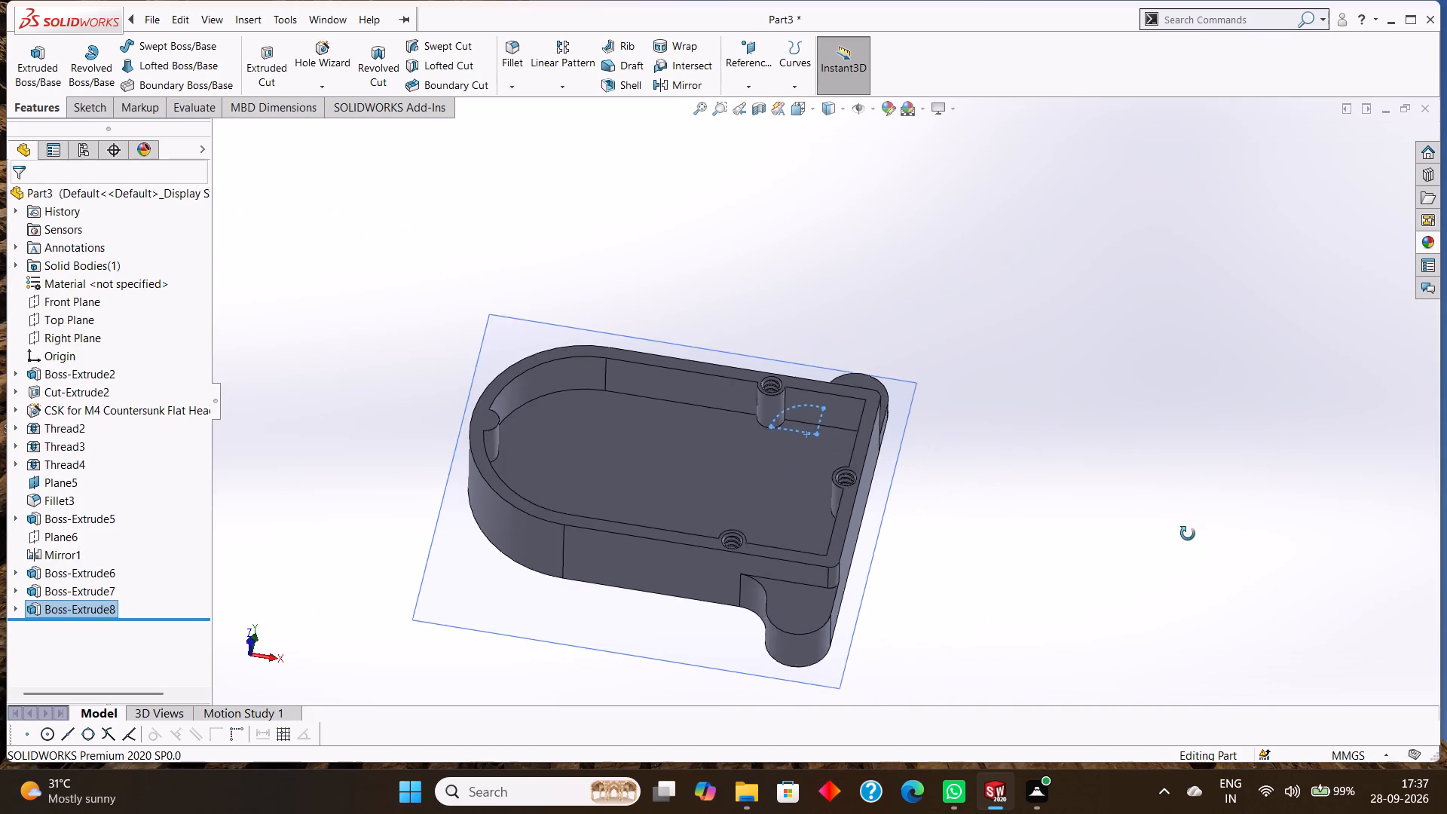
{"action": "middle_click_drag", "start_coordinate": [1188, 534], "coordinate": [1215, 660]}
{"action": "left_click_drag", "start_coordinate": [1213, 634], "coordinate": [1209, 626]}
{"action": "middle_click_drag", "start_coordinate": [1099, 448], "coordinate": [1100, 557]}
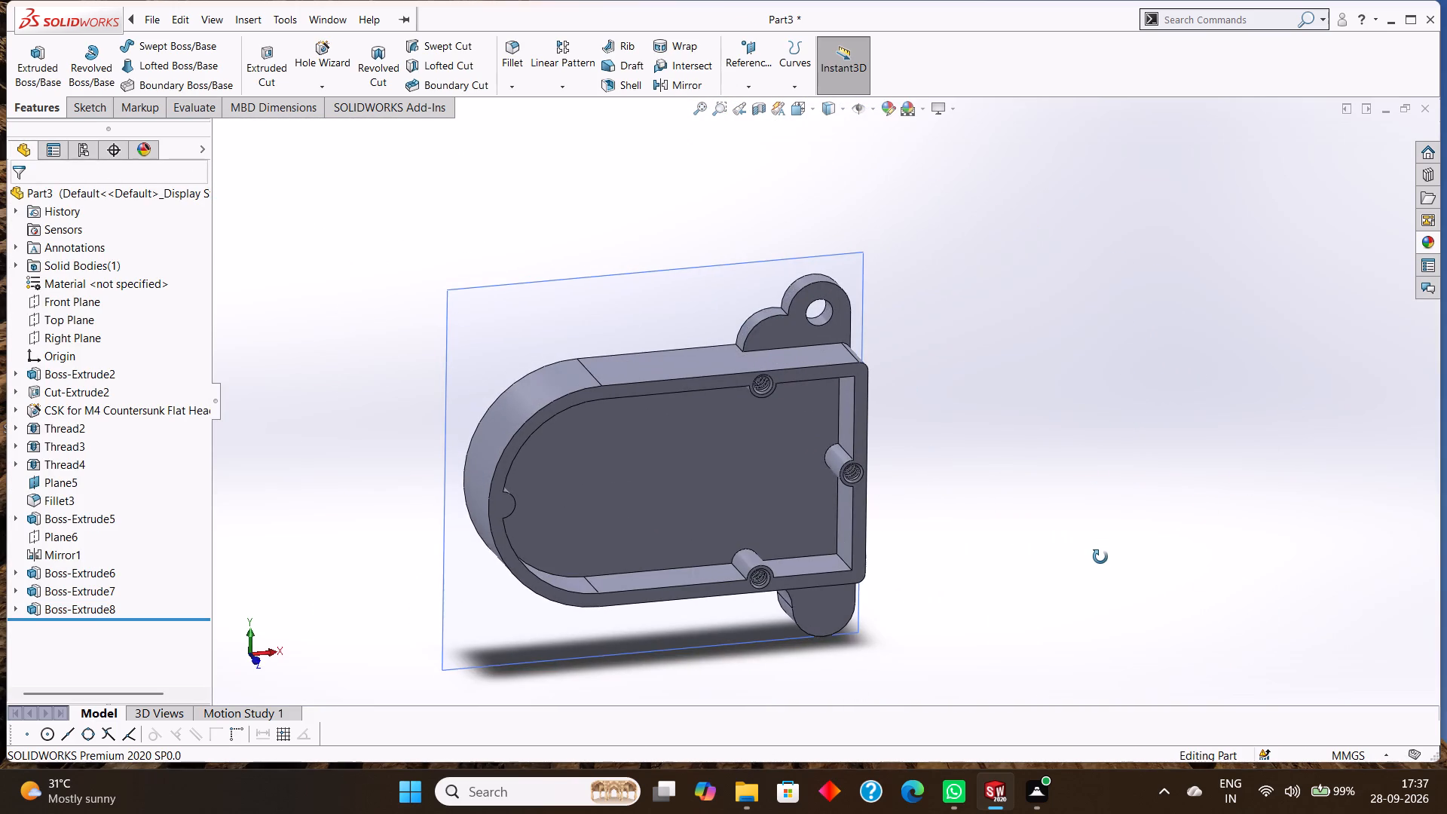
{"action": "middle_click_drag", "start_coordinate": [1100, 557], "coordinate": [1079, 463]}
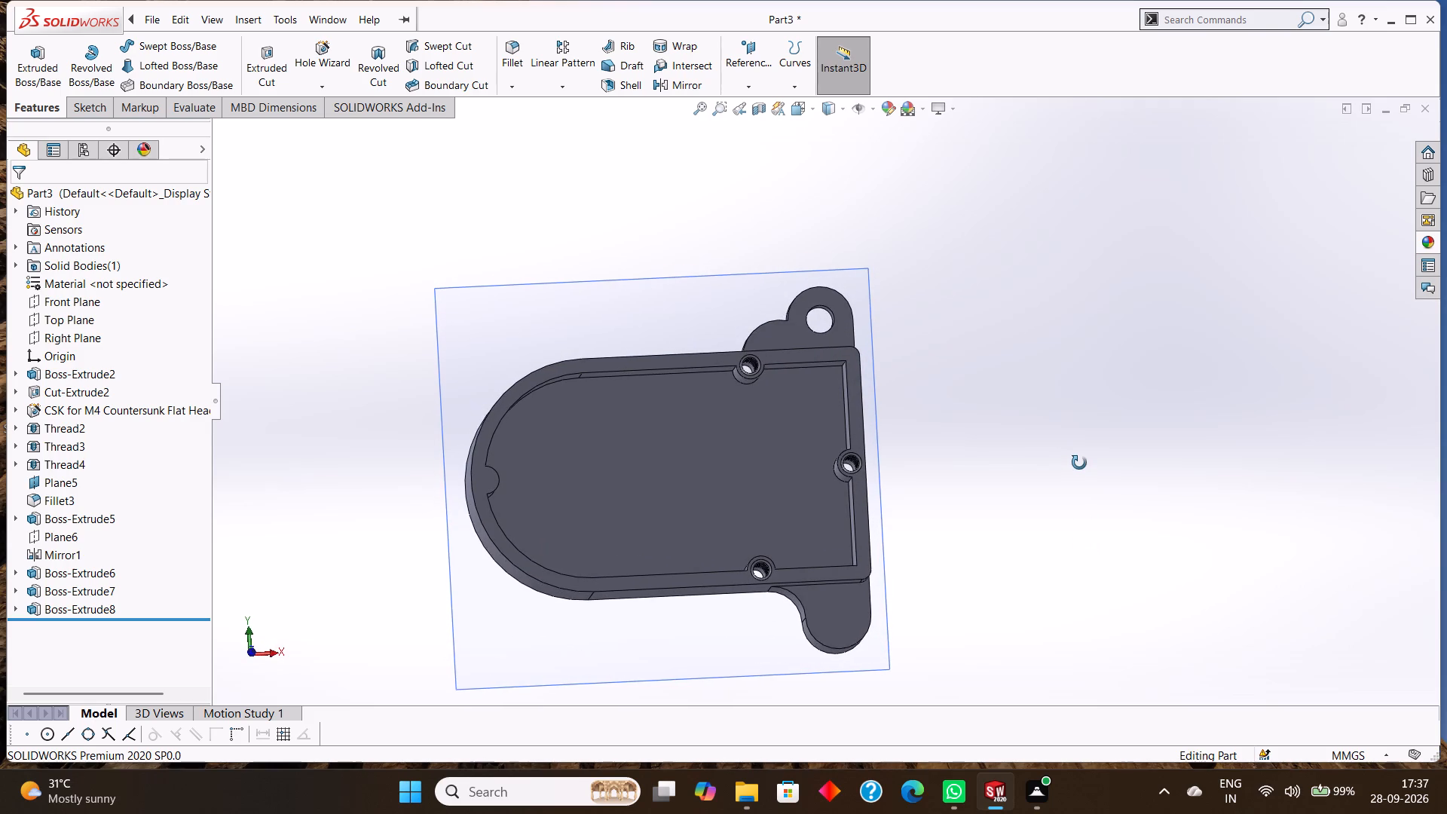
{"action": "middle_click_drag", "start_coordinate": [1079, 463], "coordinate": [1068, 505]}
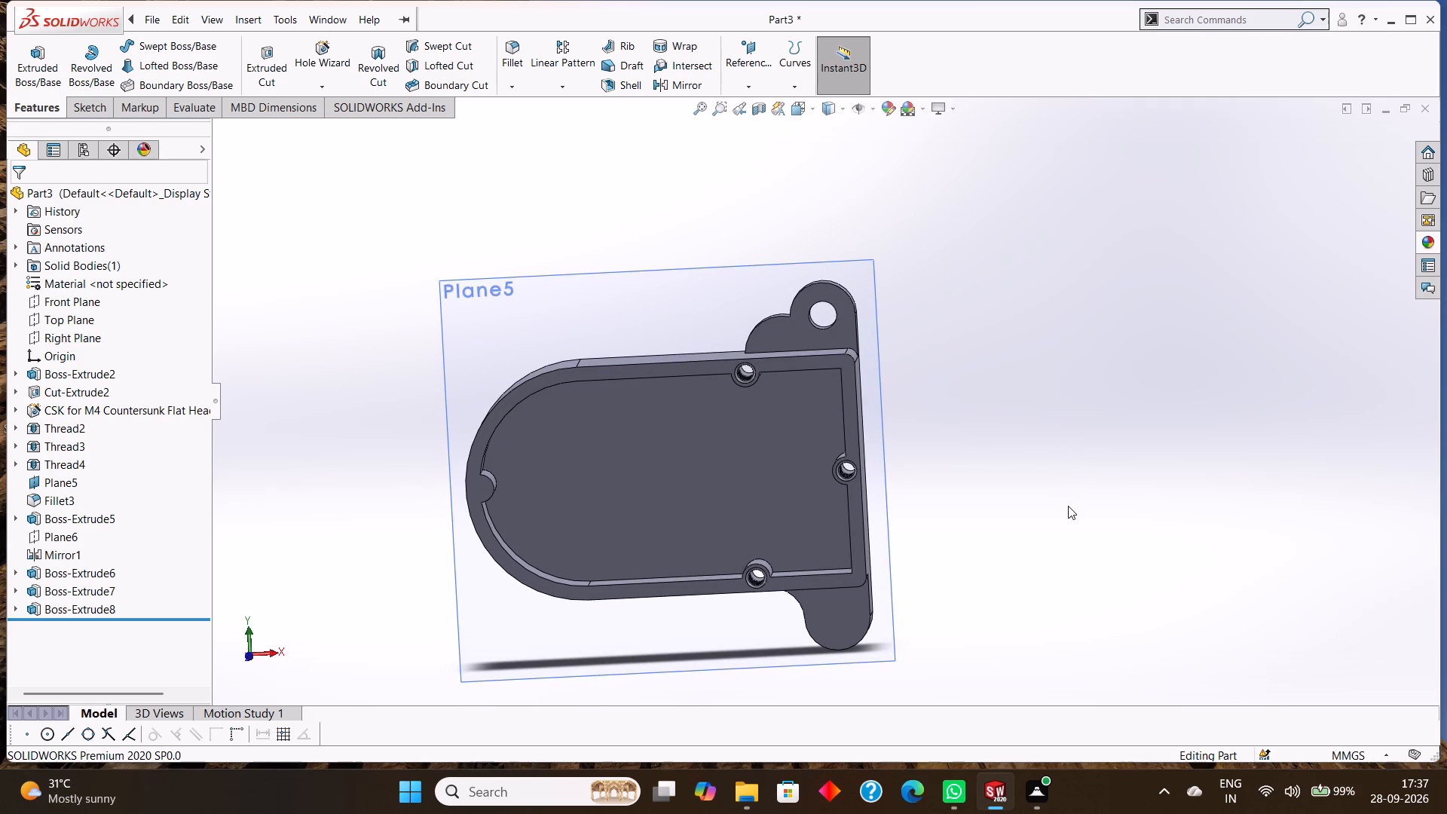
{"action": "key", "text": "Escape"}
{"action": "key", "text": "Escape"}
Undo the corner extrusion, the arc's radius dimension and the outward-bulging arc, keeping the two corner lines.
{"action": "key", "text": "ctrl+z"}
{"action": "key", "text": "ctrl+z"}
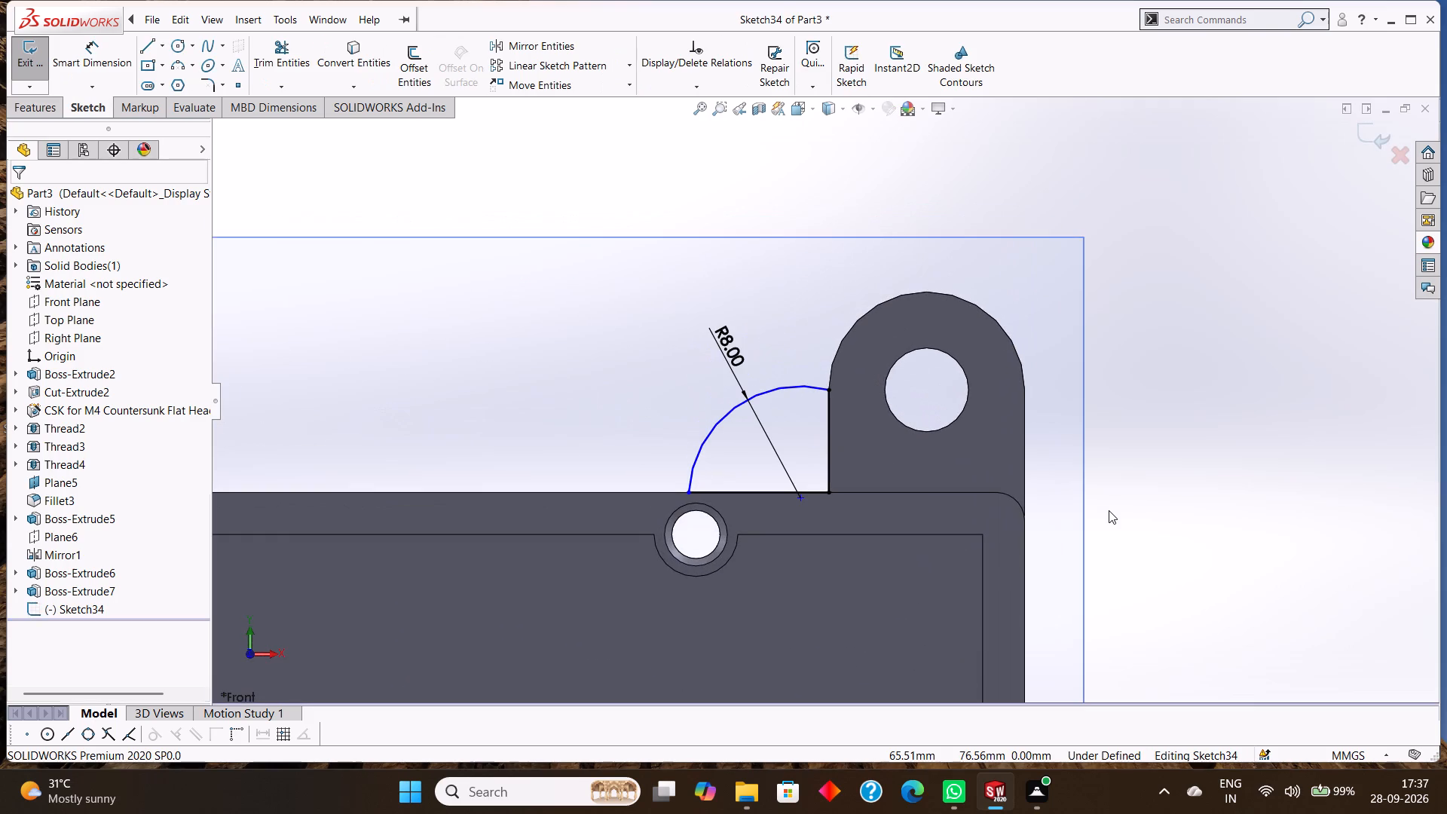
{"action": "key", "text": "ctrl+z"}
{"action": "key", "text": "ctrl+z"}
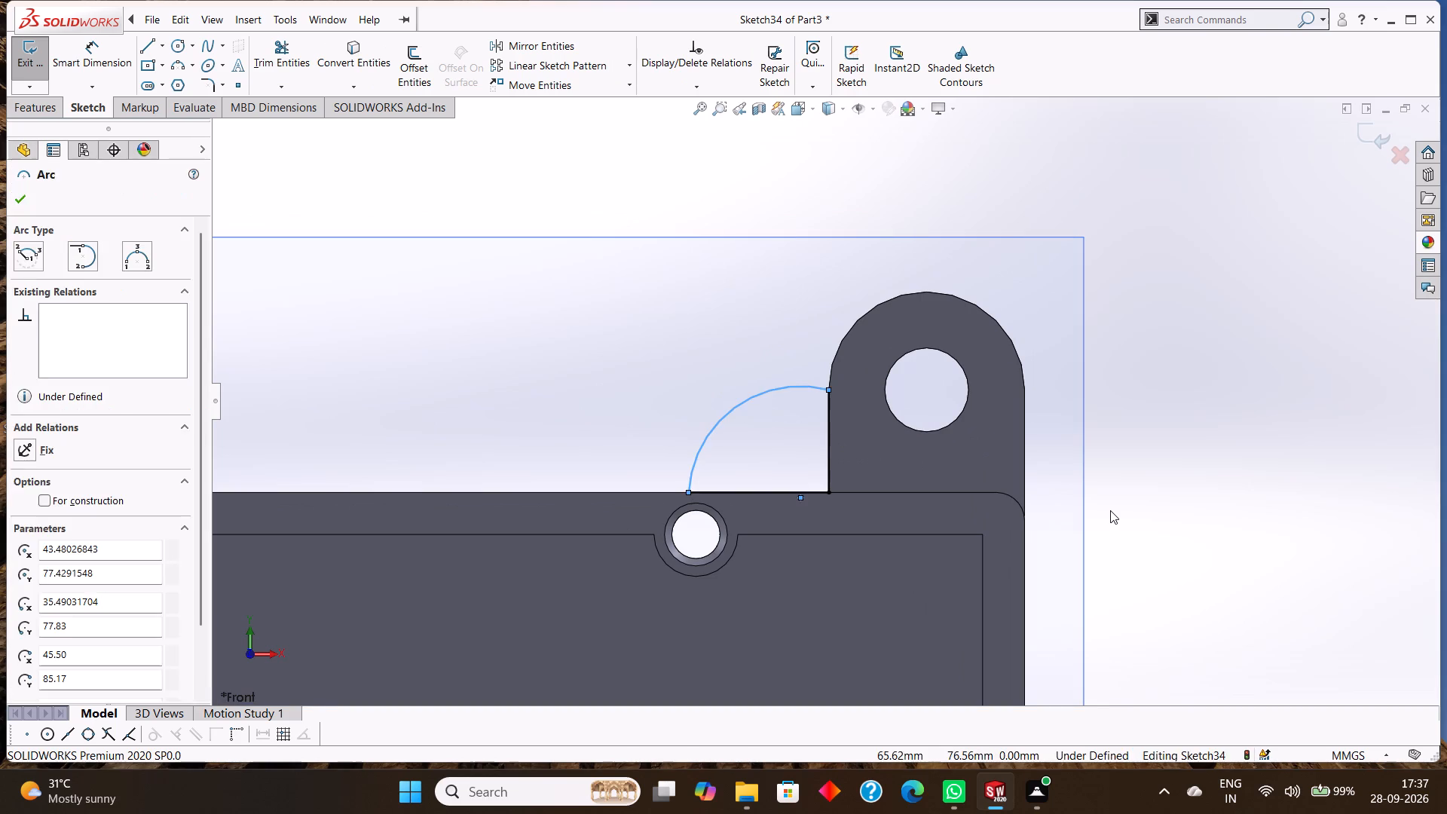
{"action": "key", "text": "ctrl+z"}
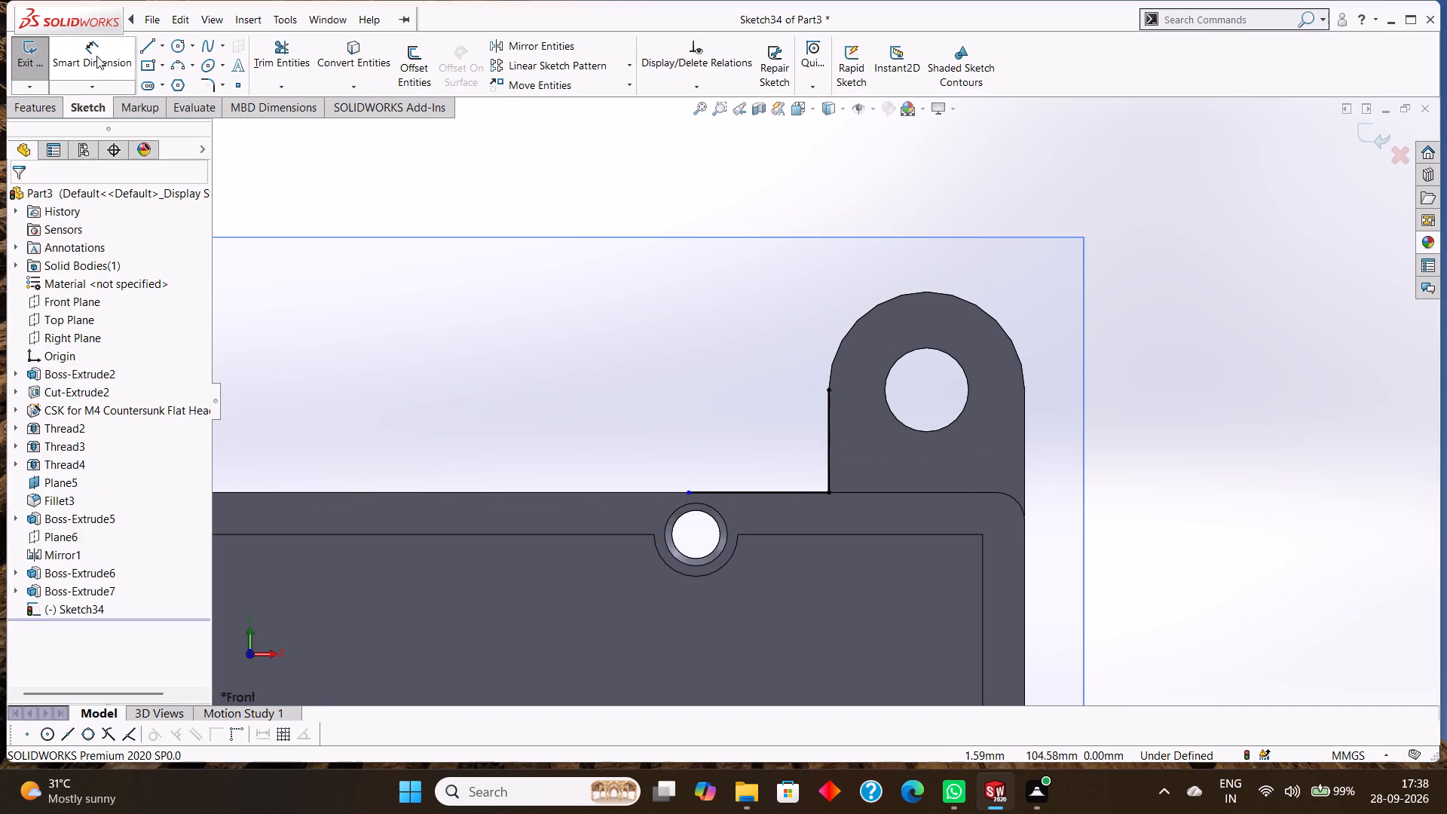
Draw an inward-curving three-point arc of radius 8 mm from the horizontal line's free end to the vertical line's upper end.
{"action": "left_click", "coordinate": [173, 64]}
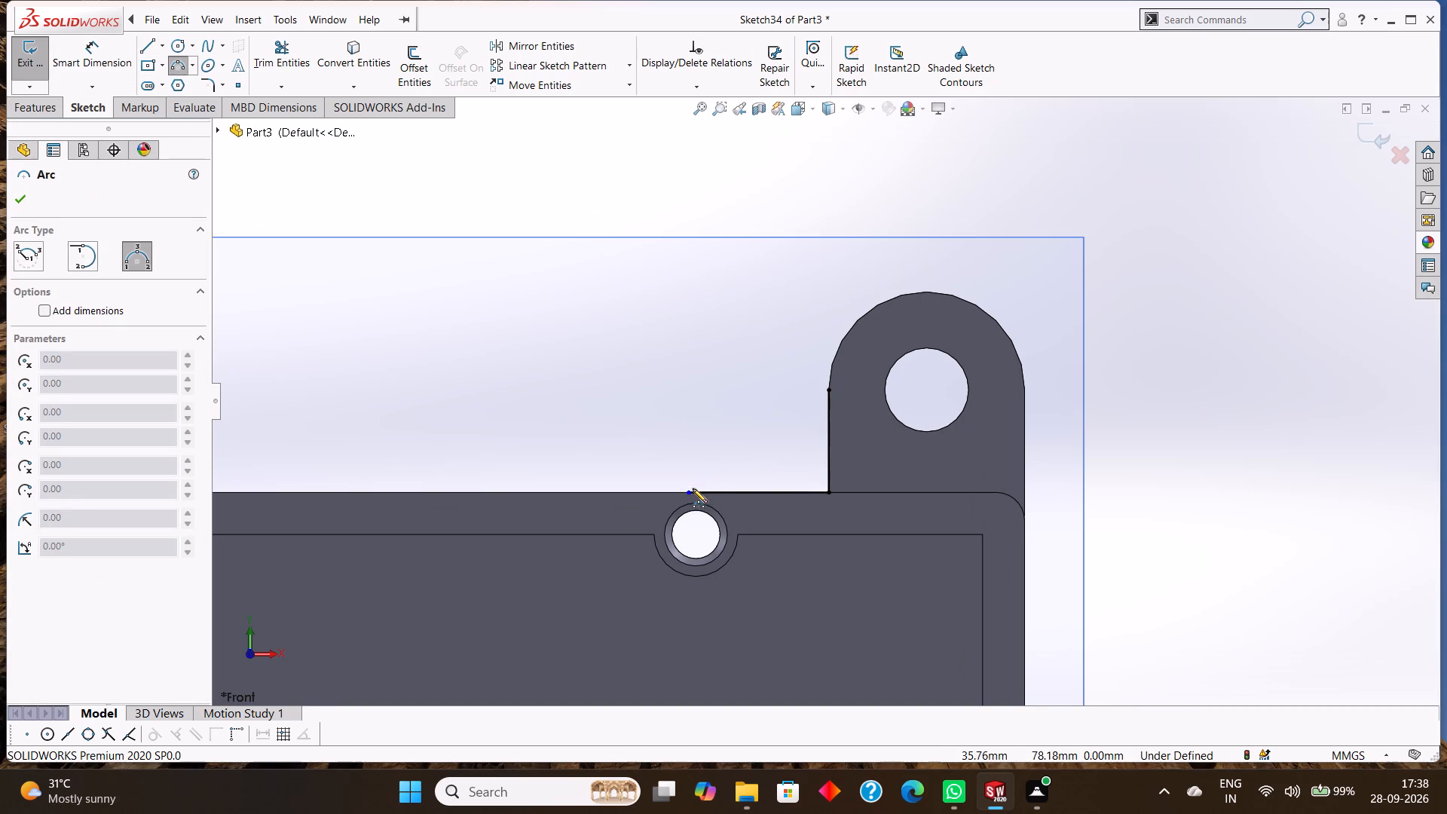
{"action": "left_click", "coordinate": [691, 489]}
{"action": "left_click", "coordinate": [828, 392]}
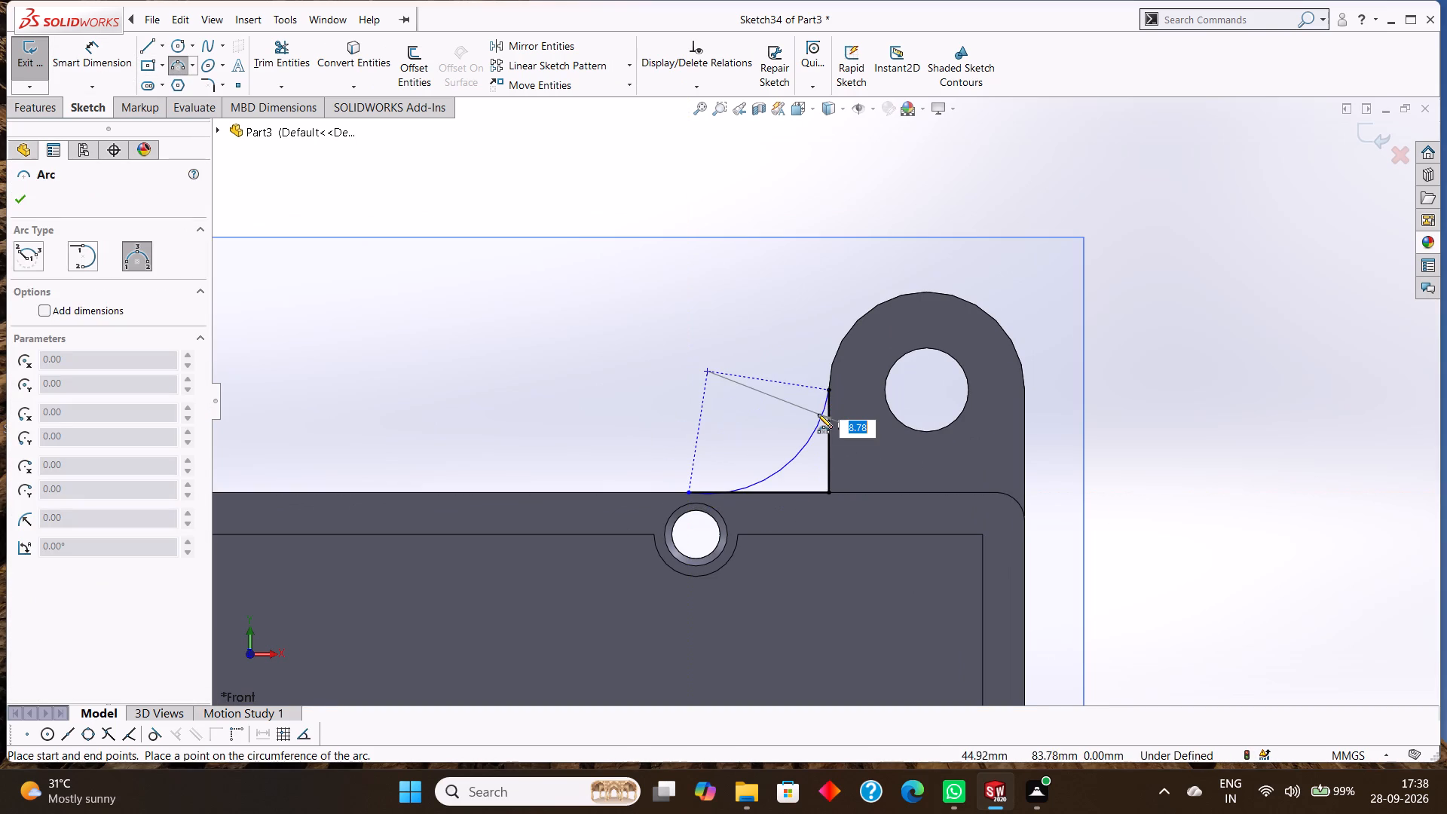
{"action": "key", "text": "8"}
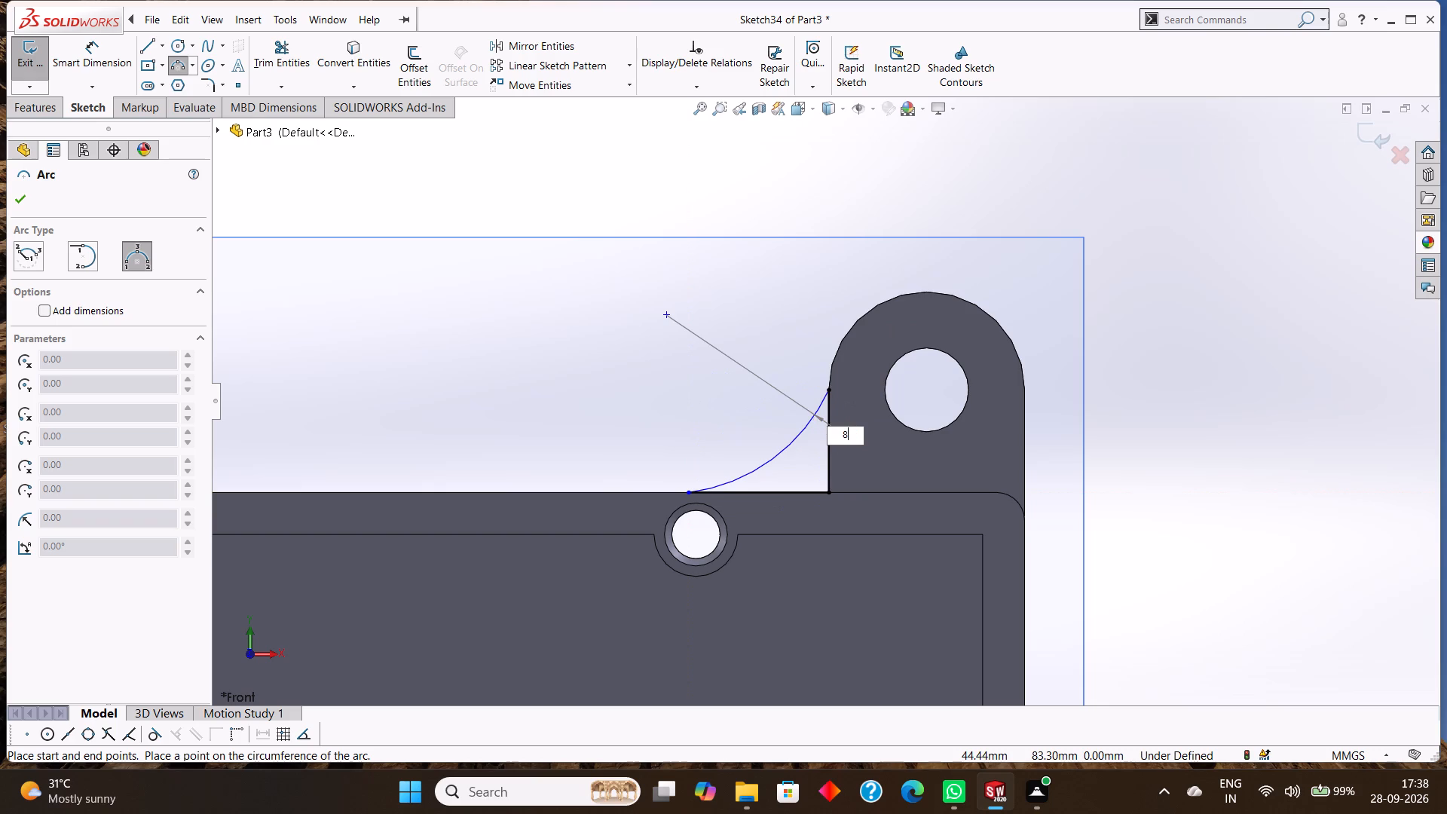
{"action": "key", "text": "Return"}
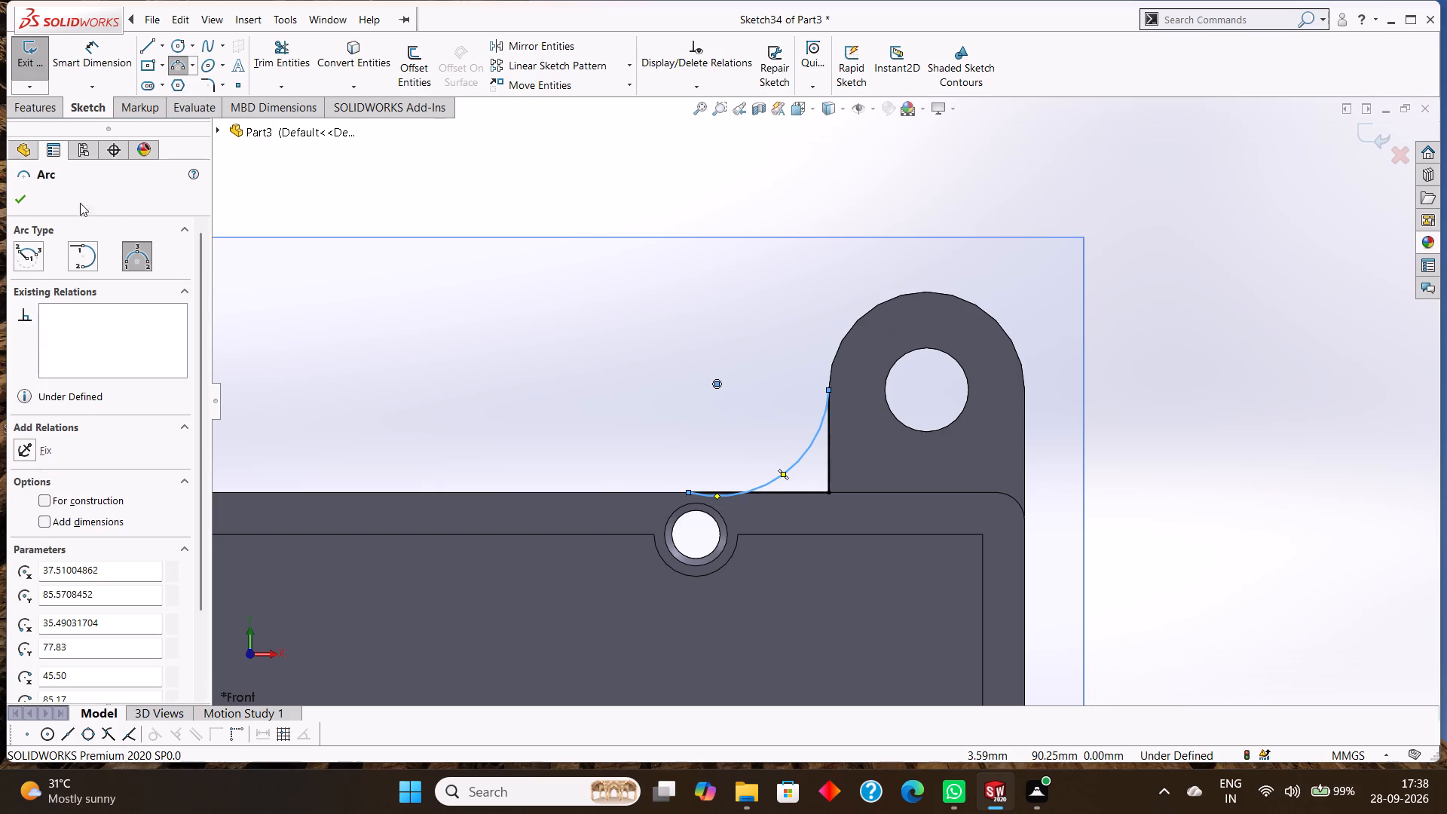
{"action": "left_click", "coordinate": [19, 201]}
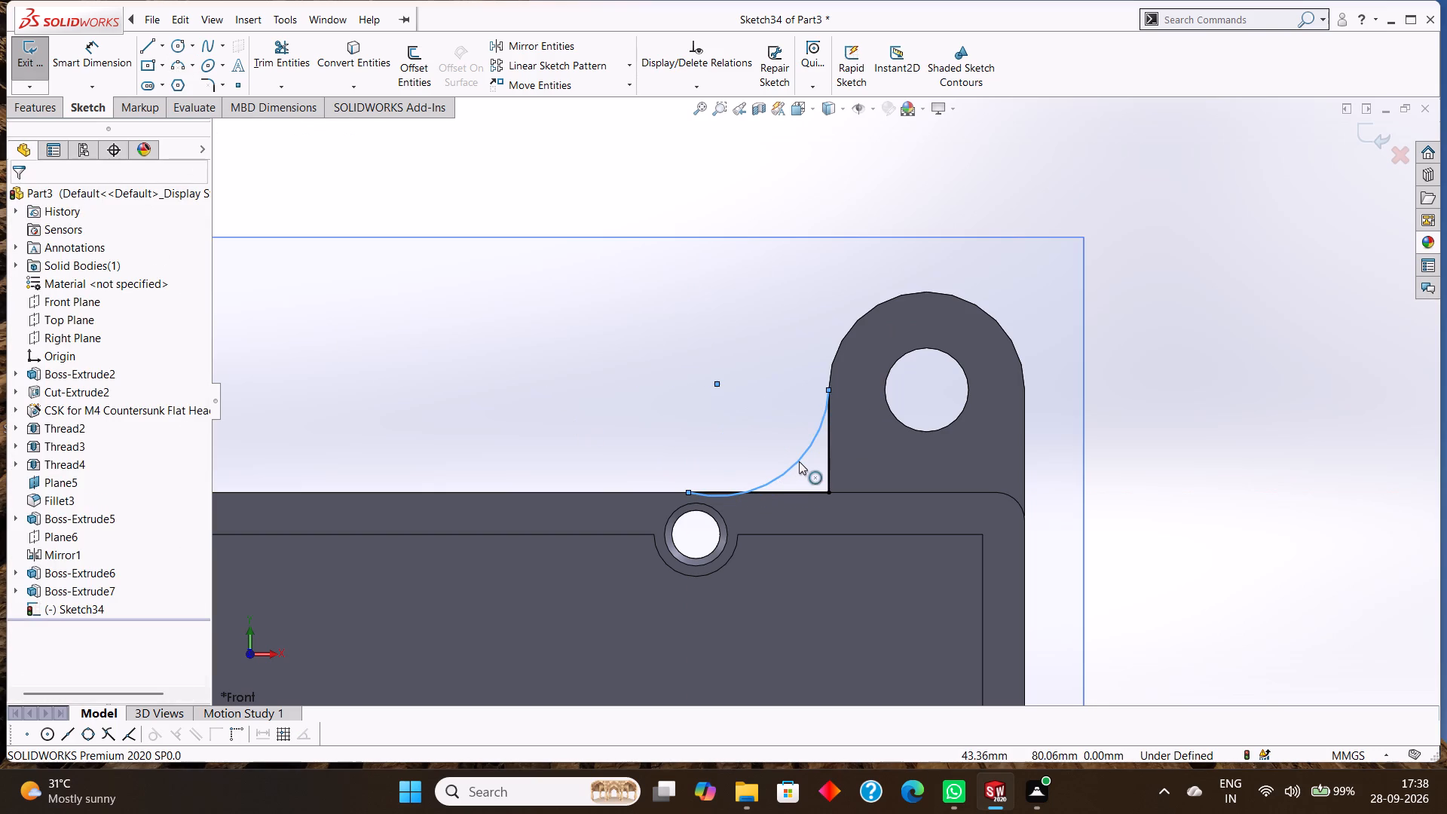
{"action": "key", "text": "Escape"}
{"action": "key", "text": "Escape"}
Make the new arc tangent to the horizontal corner line.
{"action": "left_click", "coordinate": [798, 463]}
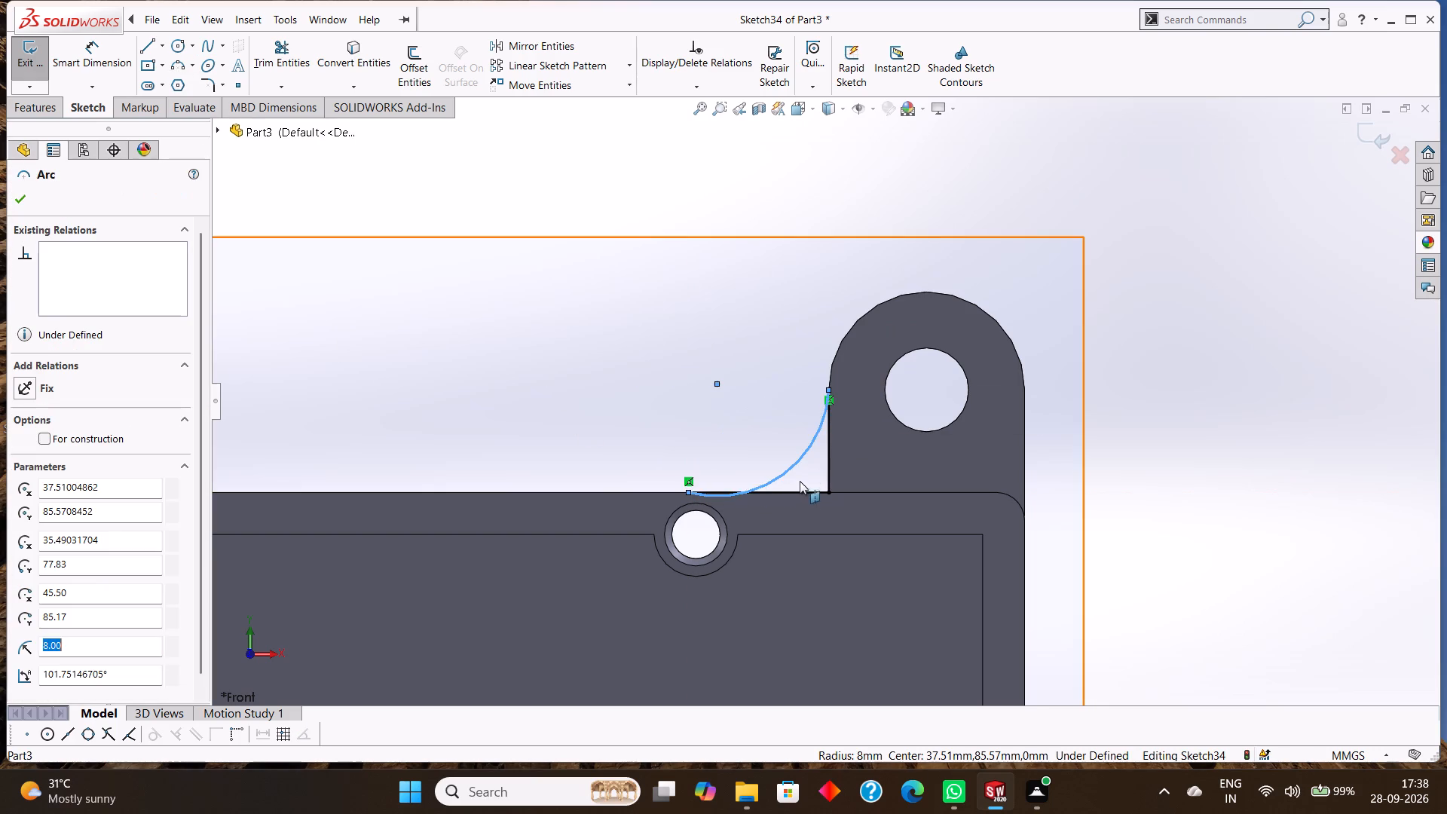
{"action": "left_click", "coordinate": [802, 491], "text": "ctrl"}
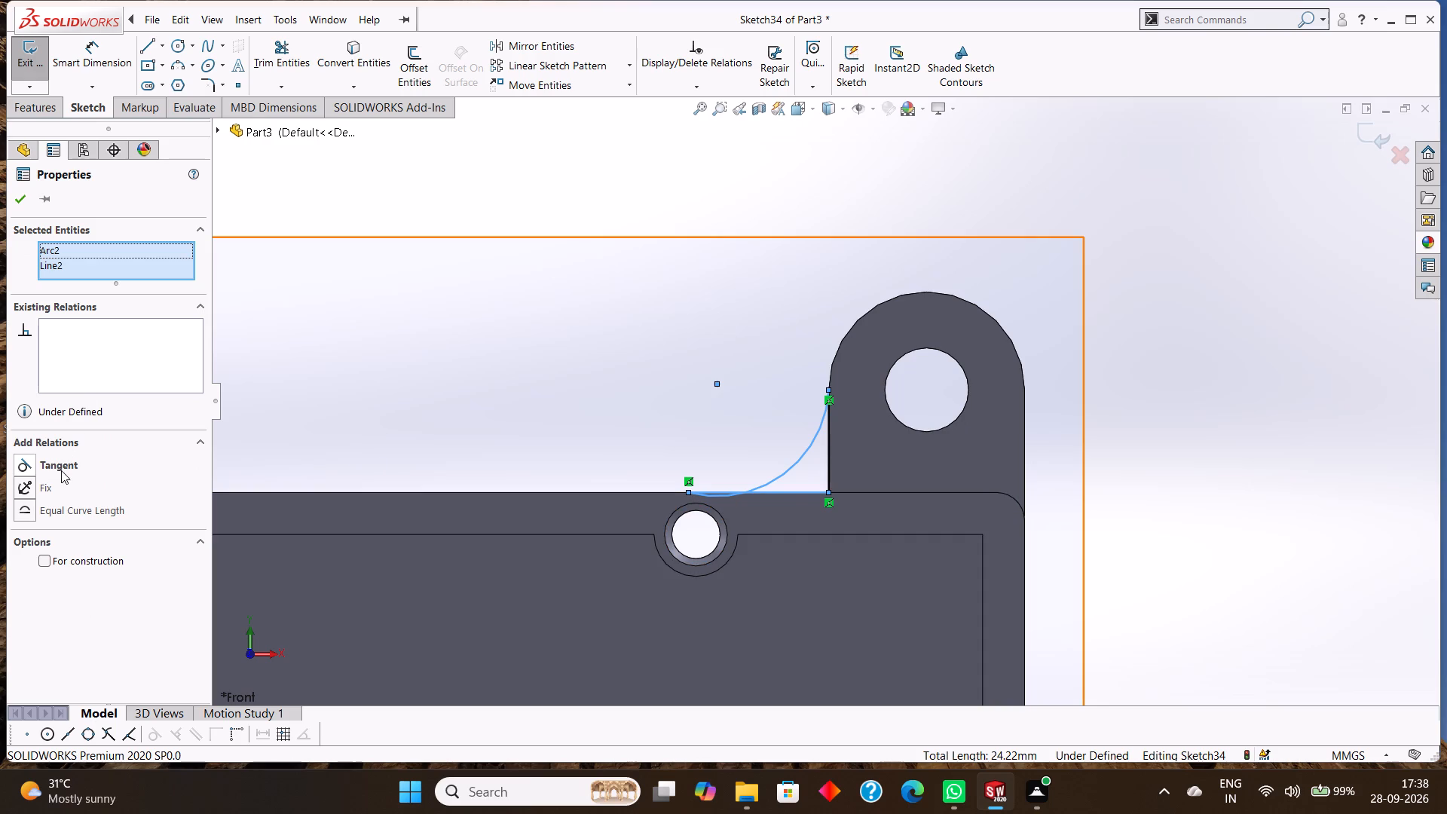
{"action": "left_click", "coordinate": [63, 467]}
{"action": "left_click", "coordinate": [22, 206]}
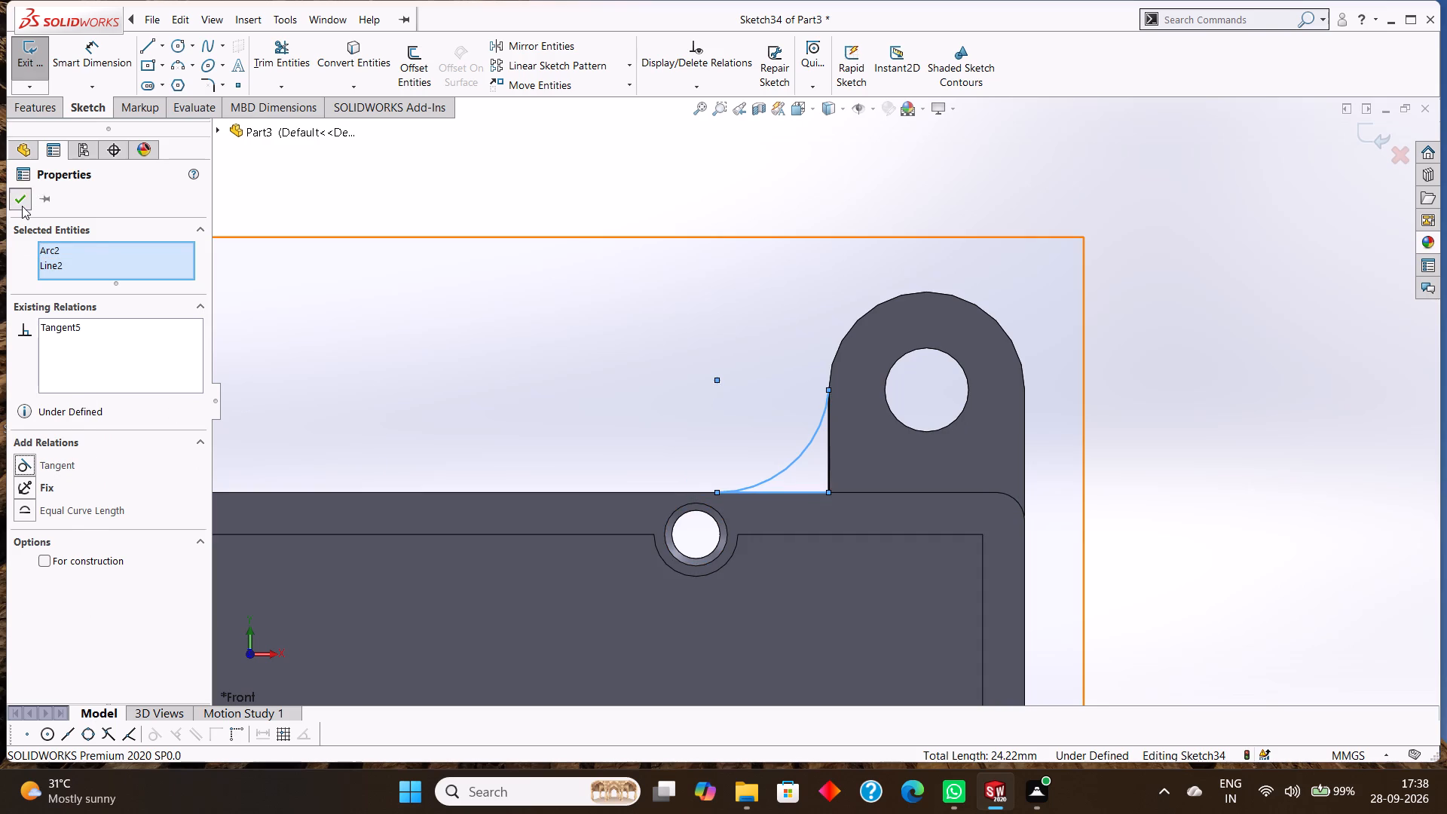
Make the arc tangent to the vertical corner line along the lug's edge.
{"action": "left_click", "coordinate": [815, 429]}
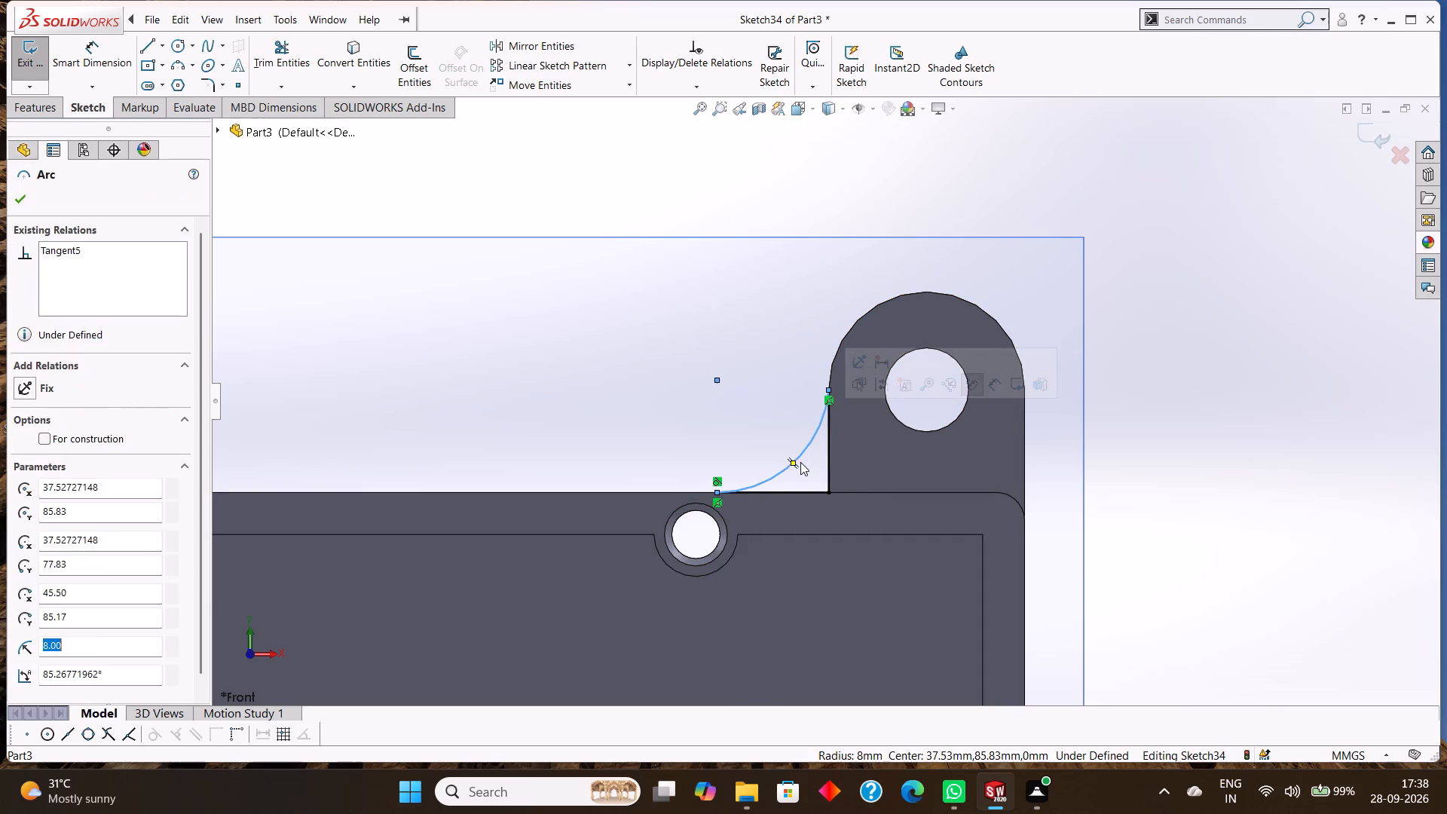
{"action": "left_click", "coordinate": [827, 449], "text": "ctrl"}
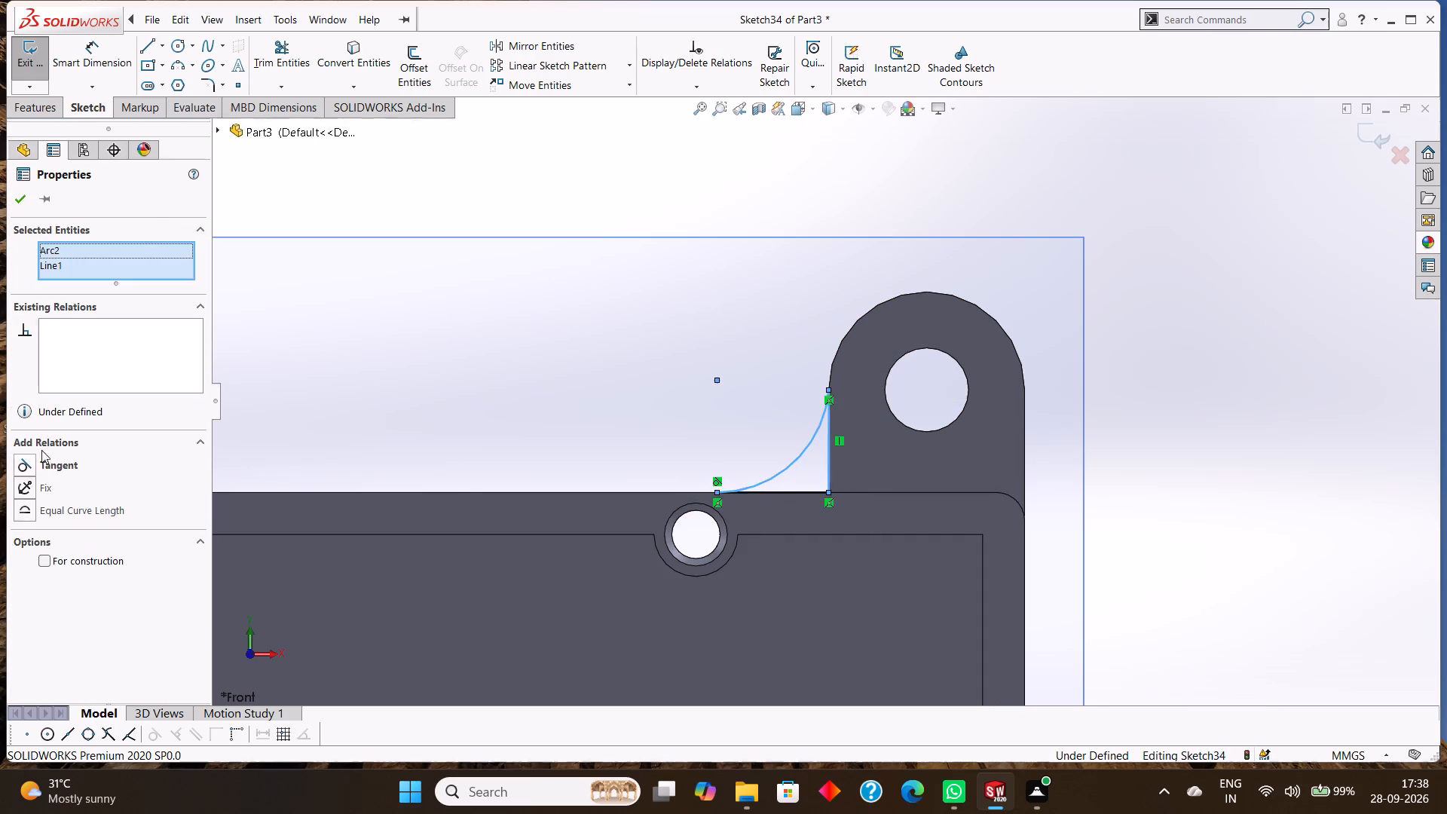
{"action": "left_click", "coordinate": [47, 464]}
{"action": "left_click", "coordinate": [23, 201]}
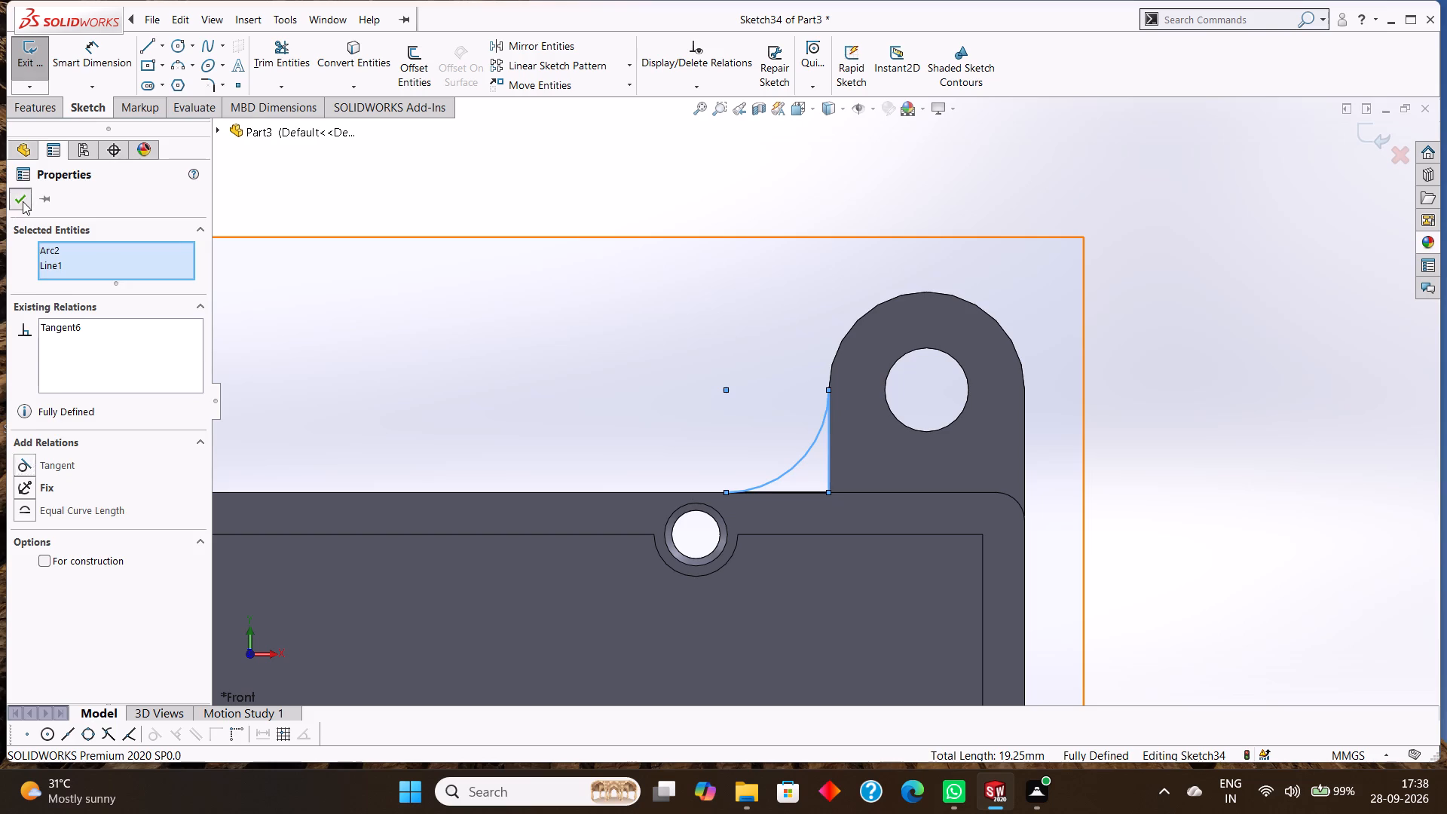
Extrude the concave corner profile as a 5 mm blind boss merged with the enclosure.
{"action": "left_click_drag", "start_coordinate": [40, 109], "coordinate": [55, 113]}
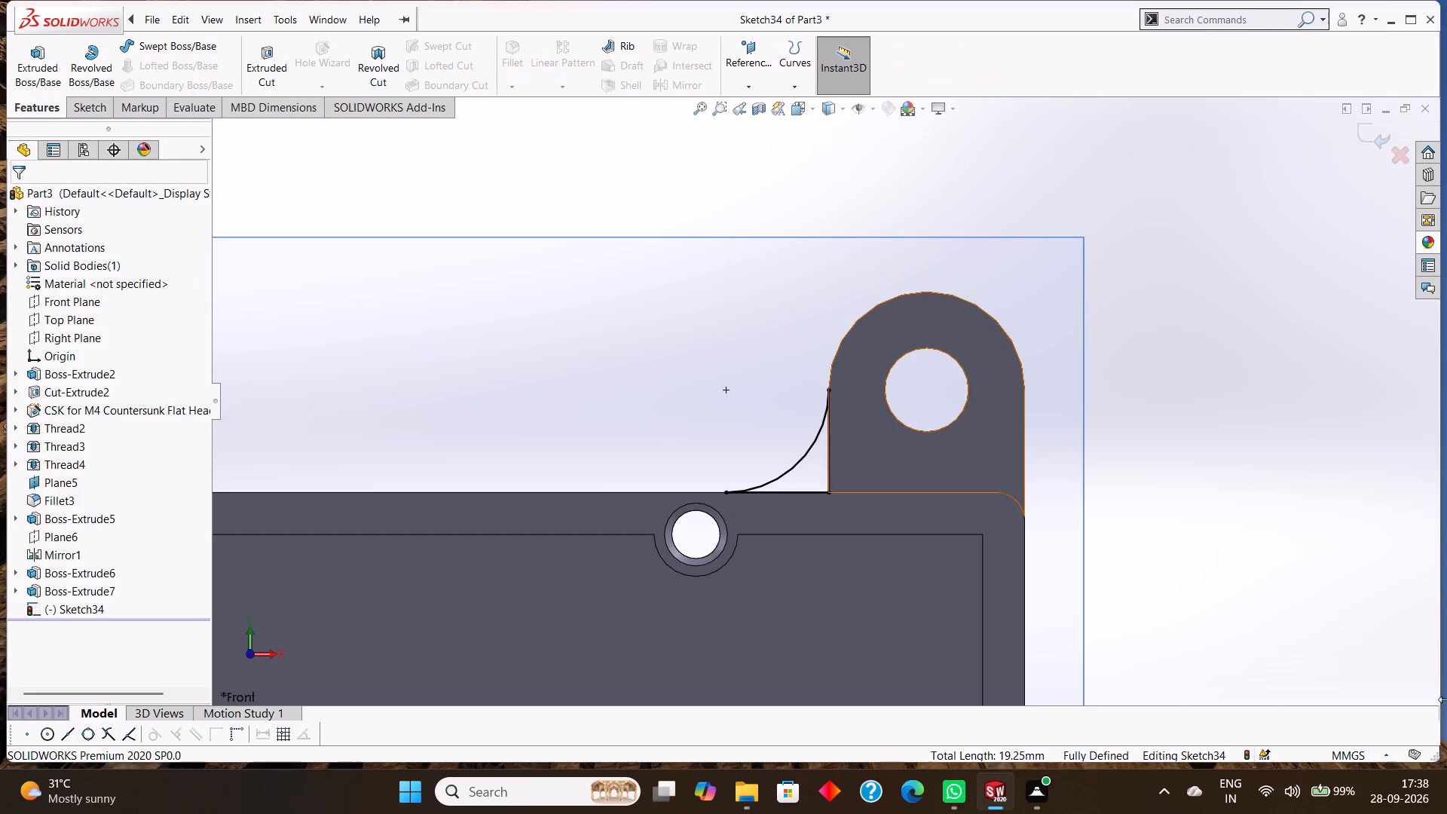
{"action": "left_click", "coordinate": [39, 63]}
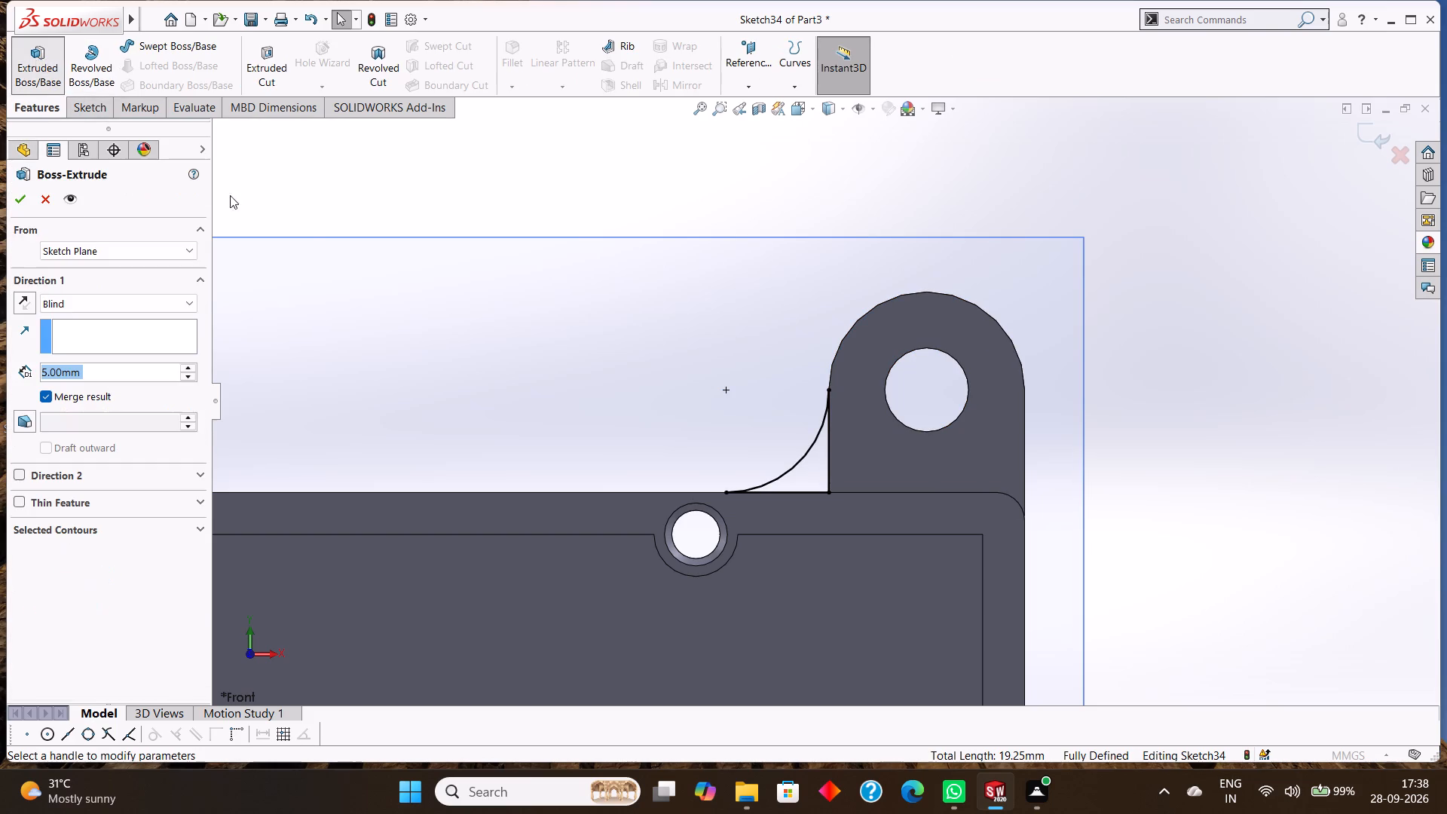
{"action": "left_click", "coordinate": [19, 194]}
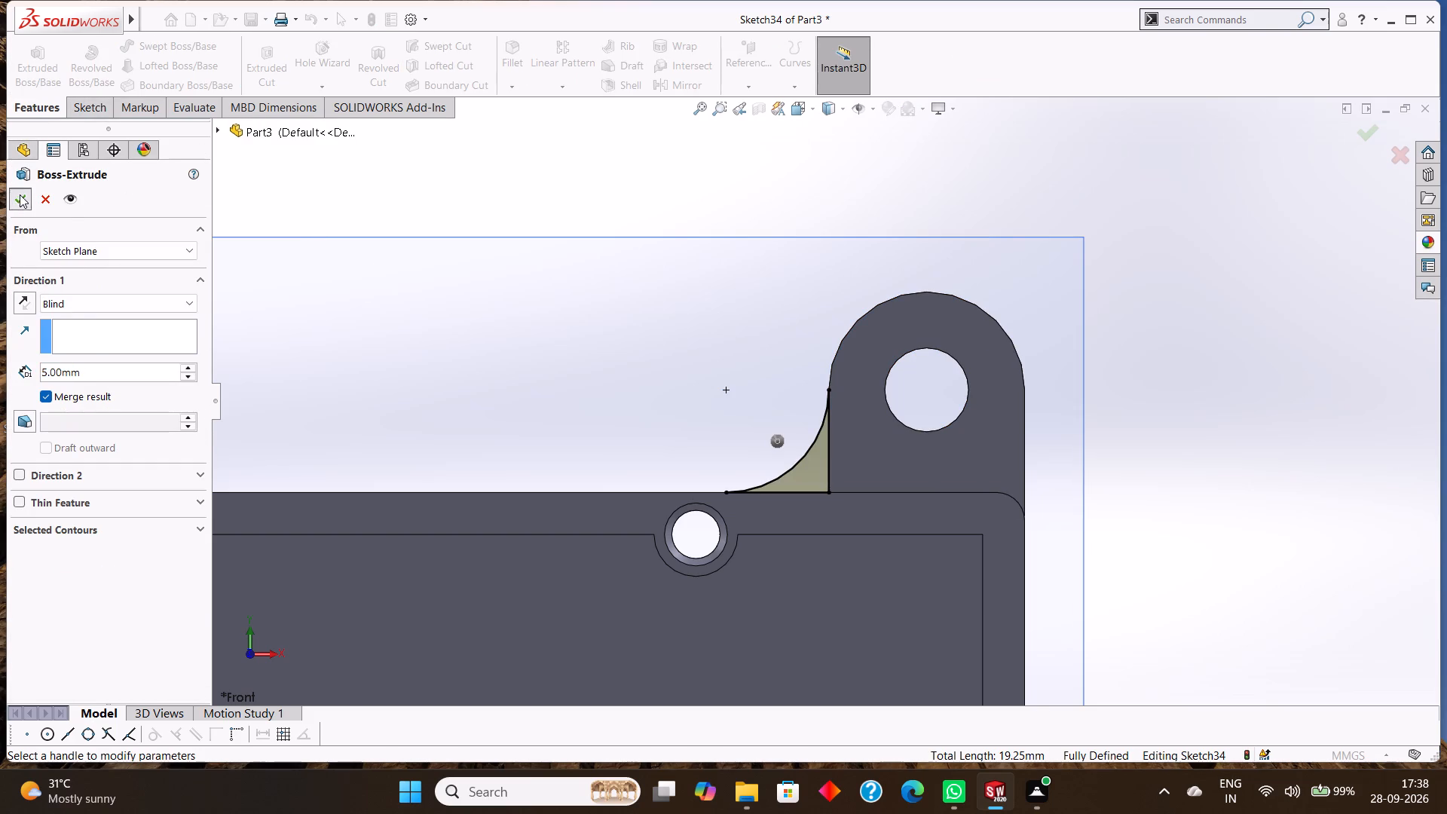
Examine the whole enclosure, comparing the corners where the upper and lower lugs meet the wall.
{"action": "left_click", "coordinate": [1170, 424]}
{"action": "middle_click_drag", "start_coordinate": [1211, 434], "coordinate": [1228, 357]}
{"action": "scroll", "coordinate": [1227, 357], "scroll_direction": "up", "scroll_amount": 6}
{"action": "scroll", "coordinate": [1172, 418], "scroll_direction": "down", "scroll_amount": 2}
{"action": "scroll", "coordinate": [1168, 430], "scroll_direction": "up", "scroll_amount": 2}
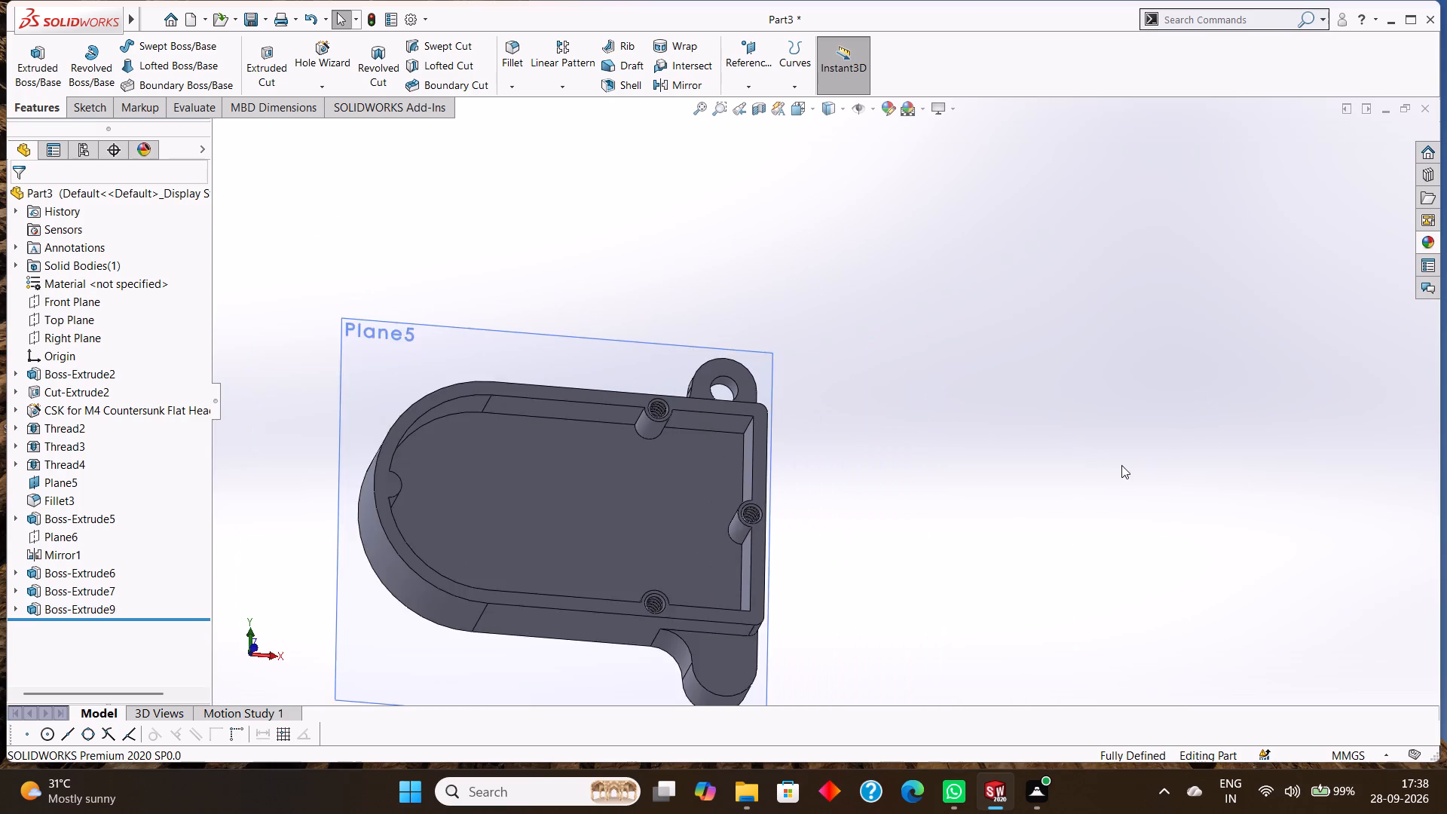
{"action": "scroll", "coordinate": [1121, 465], "scroll_direction": "up", "scroll_amount": 2}
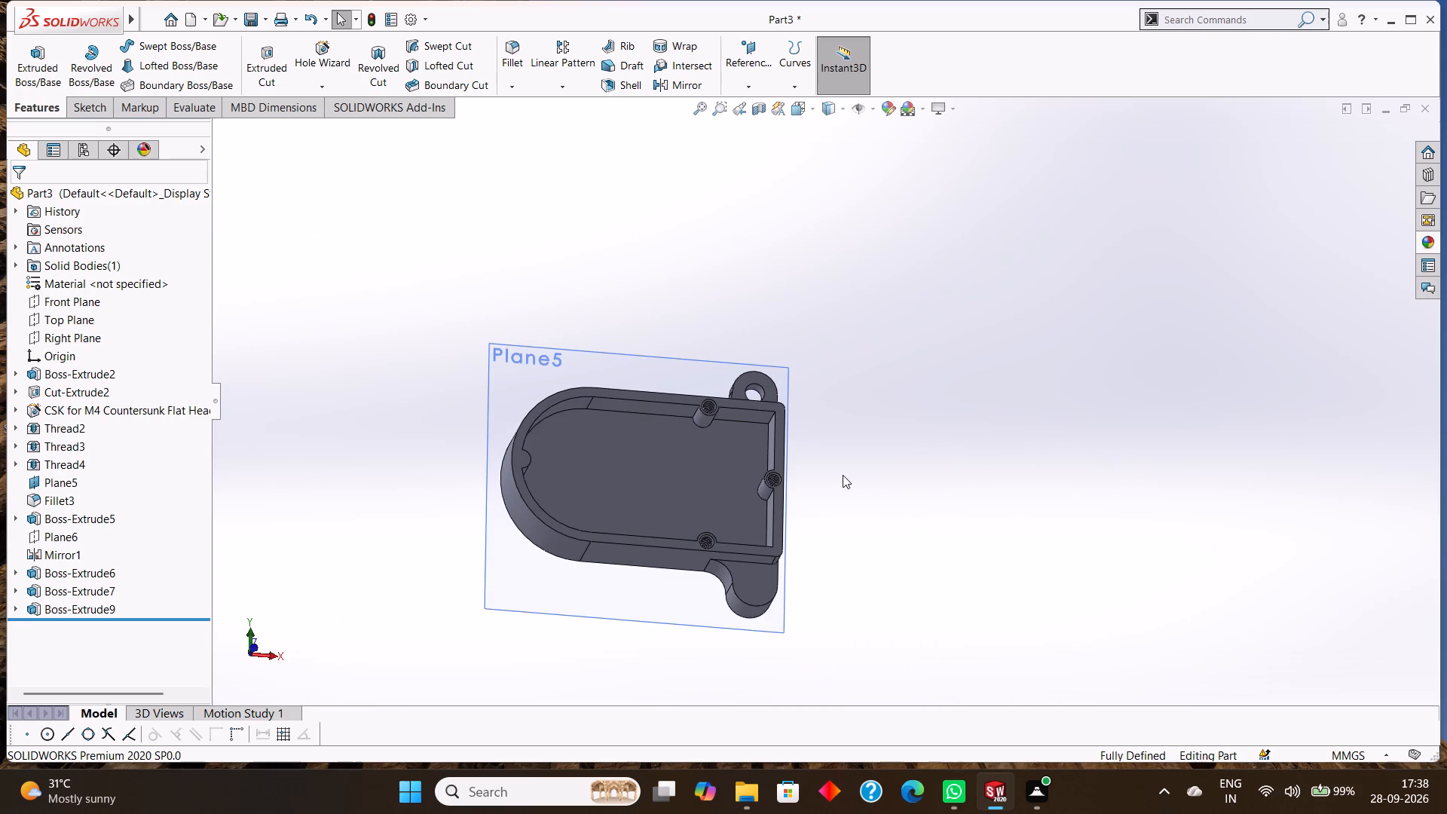
{"action": "scroll", "coordinate": [844, 474], "scroll_direction": "up", "scroll_amount": 1}
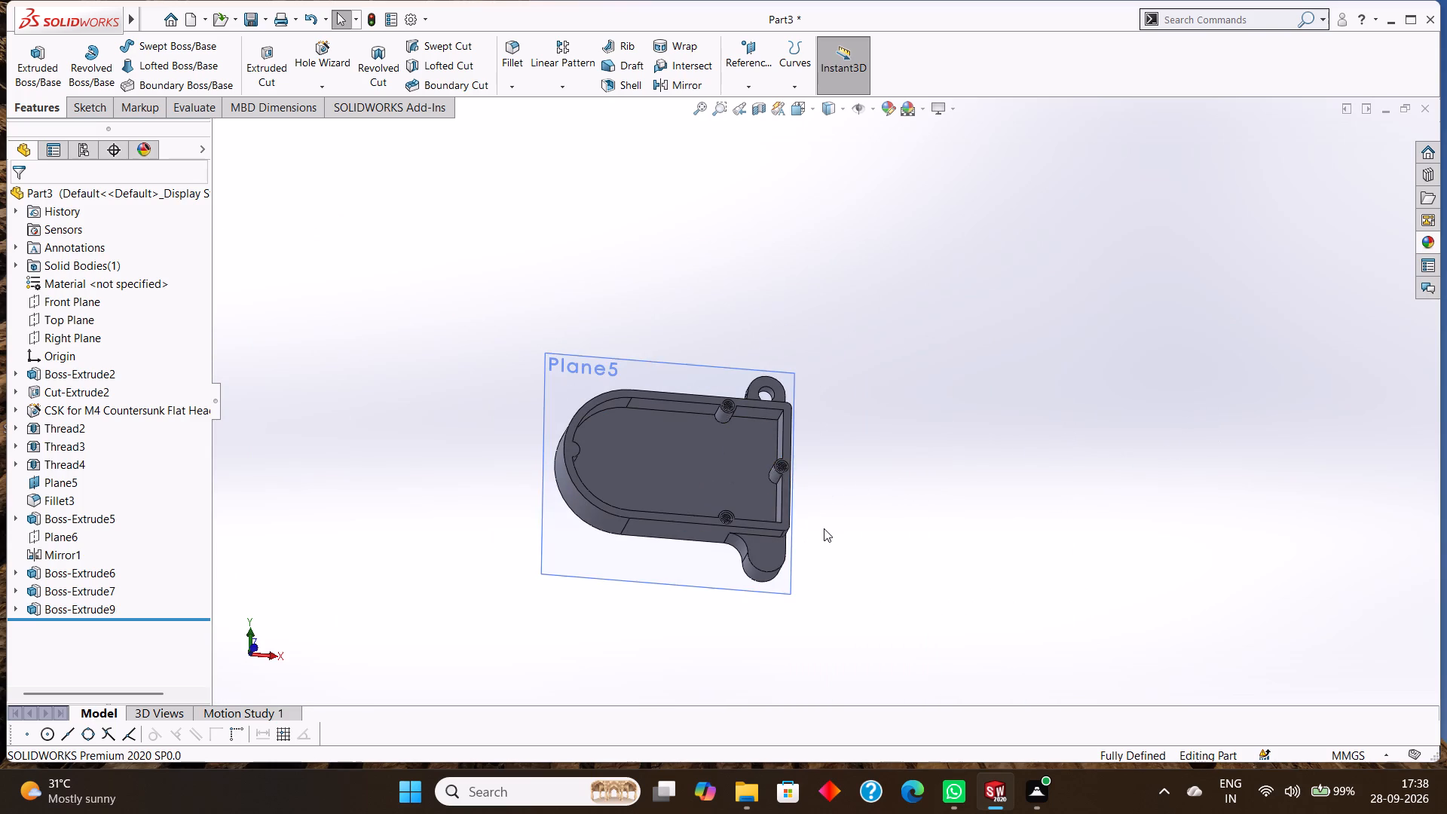
Start a new sketch on the flat inner floor face of the enclosure's cavity and view it face-on.
{"action": "scroll", "coordinate": [824, 528], "scroll_direction": "down", "scroll_amount": 1}
{"action": "scroll", "coordinate": [827, 528], "scroll_direction": "up", "scroll_amount": 2}
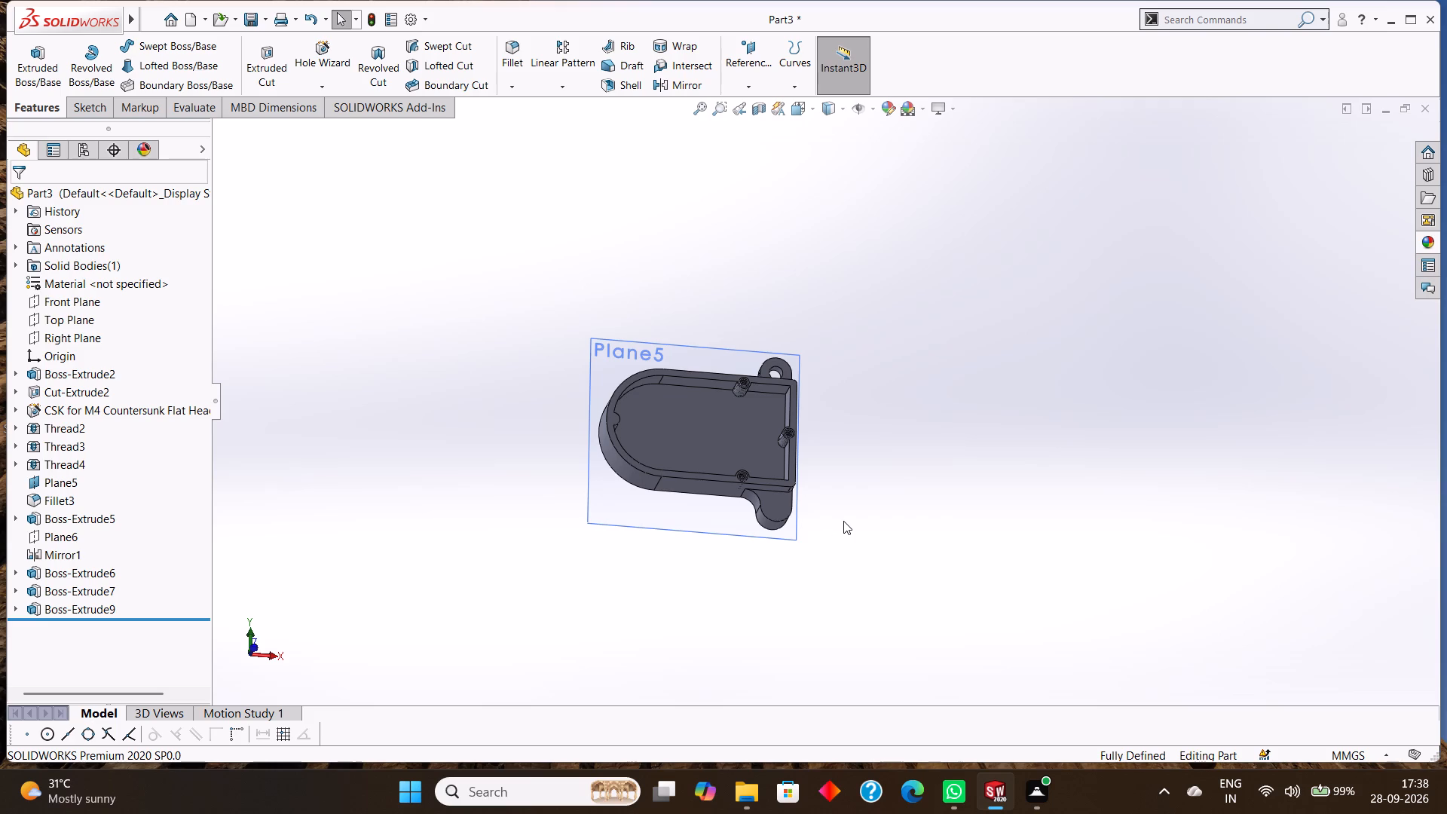
{"action": "scroll", "coordinate": [791, 467], "scroll_direction": "down", "scroll_amount": 1}
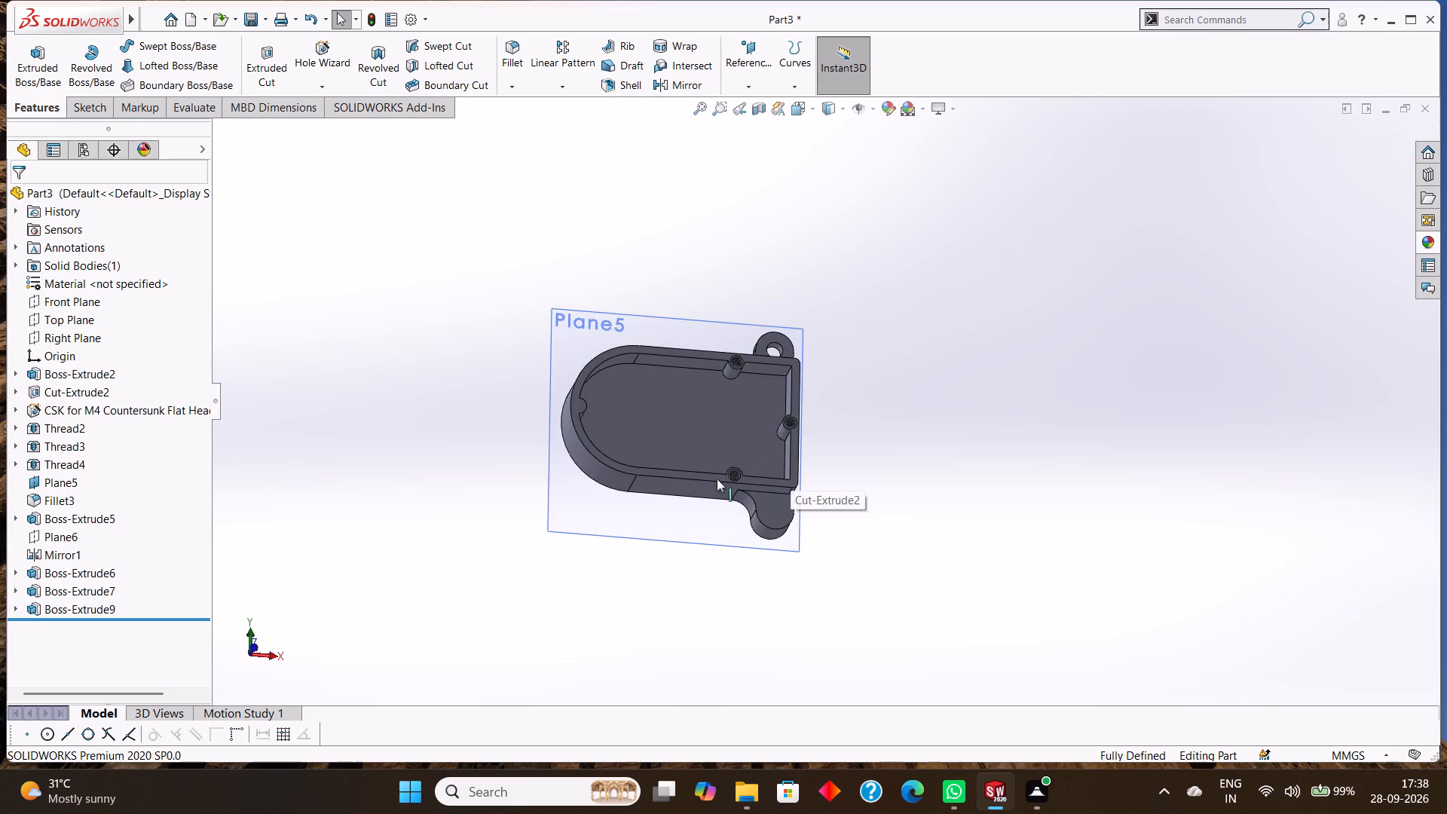
{"action": "scroll", "coordinate": [630, 421], "scroll_direction": "down", "scroll_amount": 2}
{"action": "scroll", "coordinate": [705, 424], "scroll_direction": "down", "scroll_amount": 1}
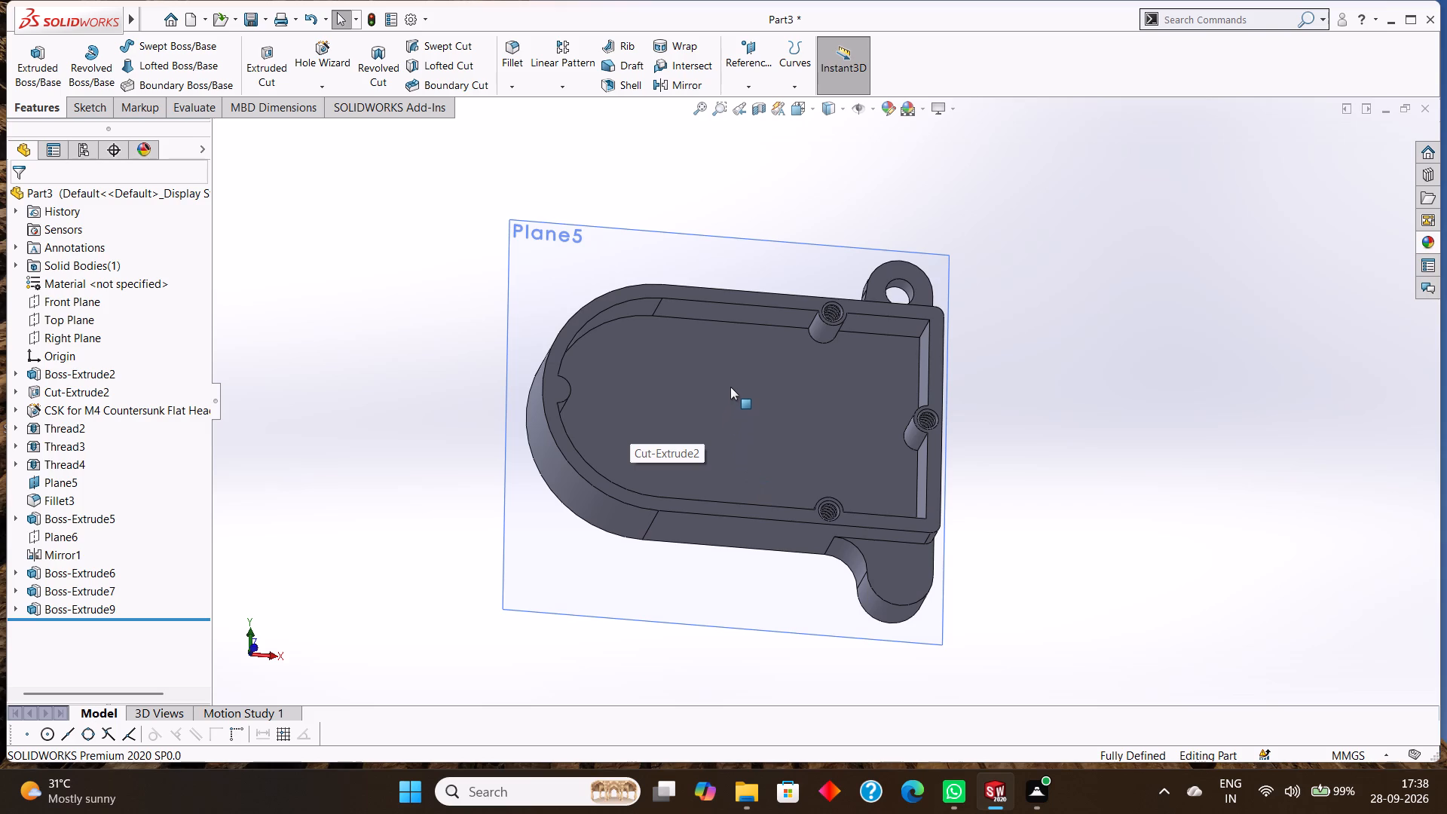
{"action": "scroll", "coordinate": [730, 387], "scroll_direction": "down", "scroll_amount": 1}
{"action": "scroll", "coordinate": [730, 392], "scroll_direction": "up", "scroll_amount": 1}
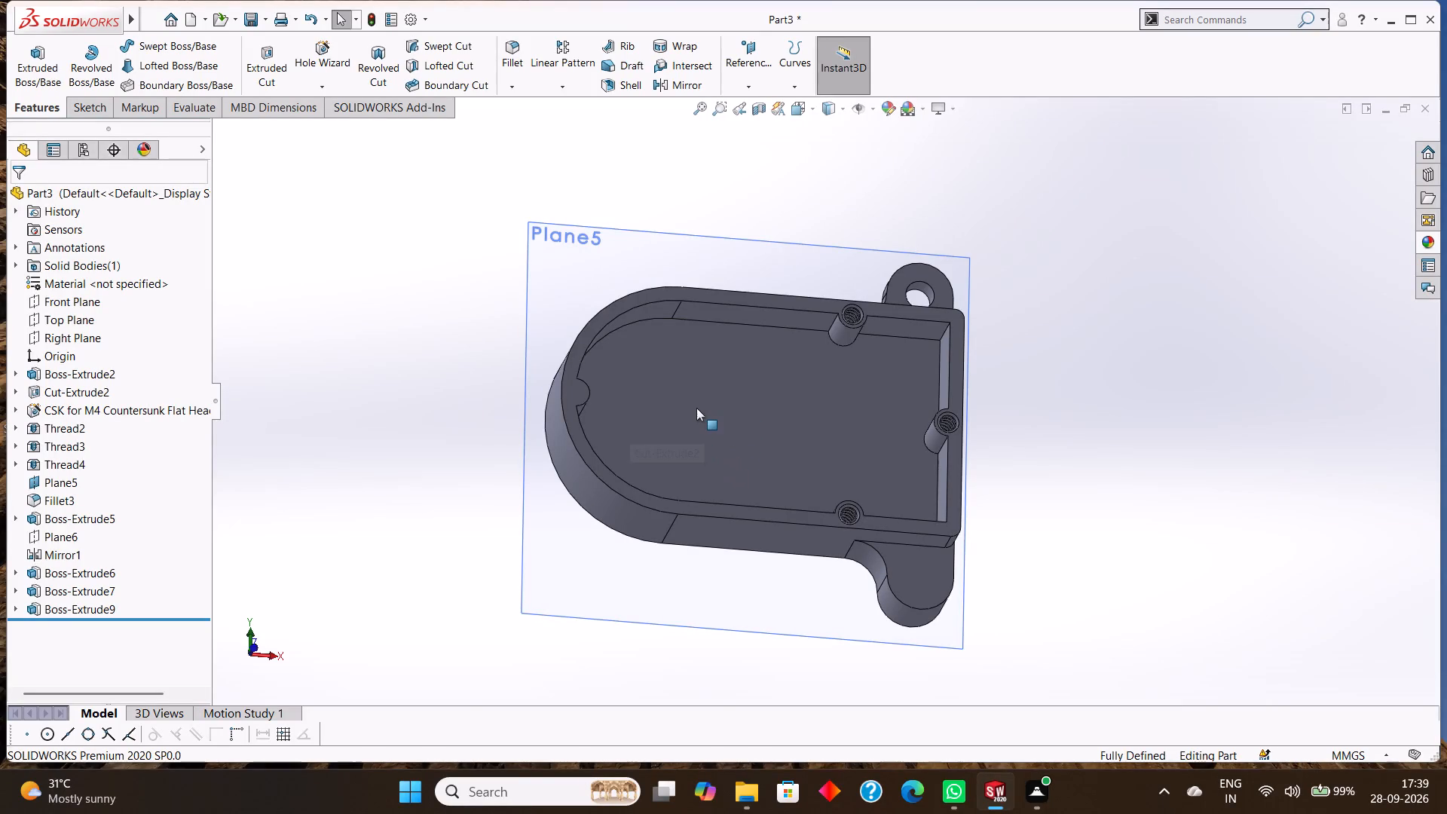
{"action": "right_click", "coordinate": [702, 406]}
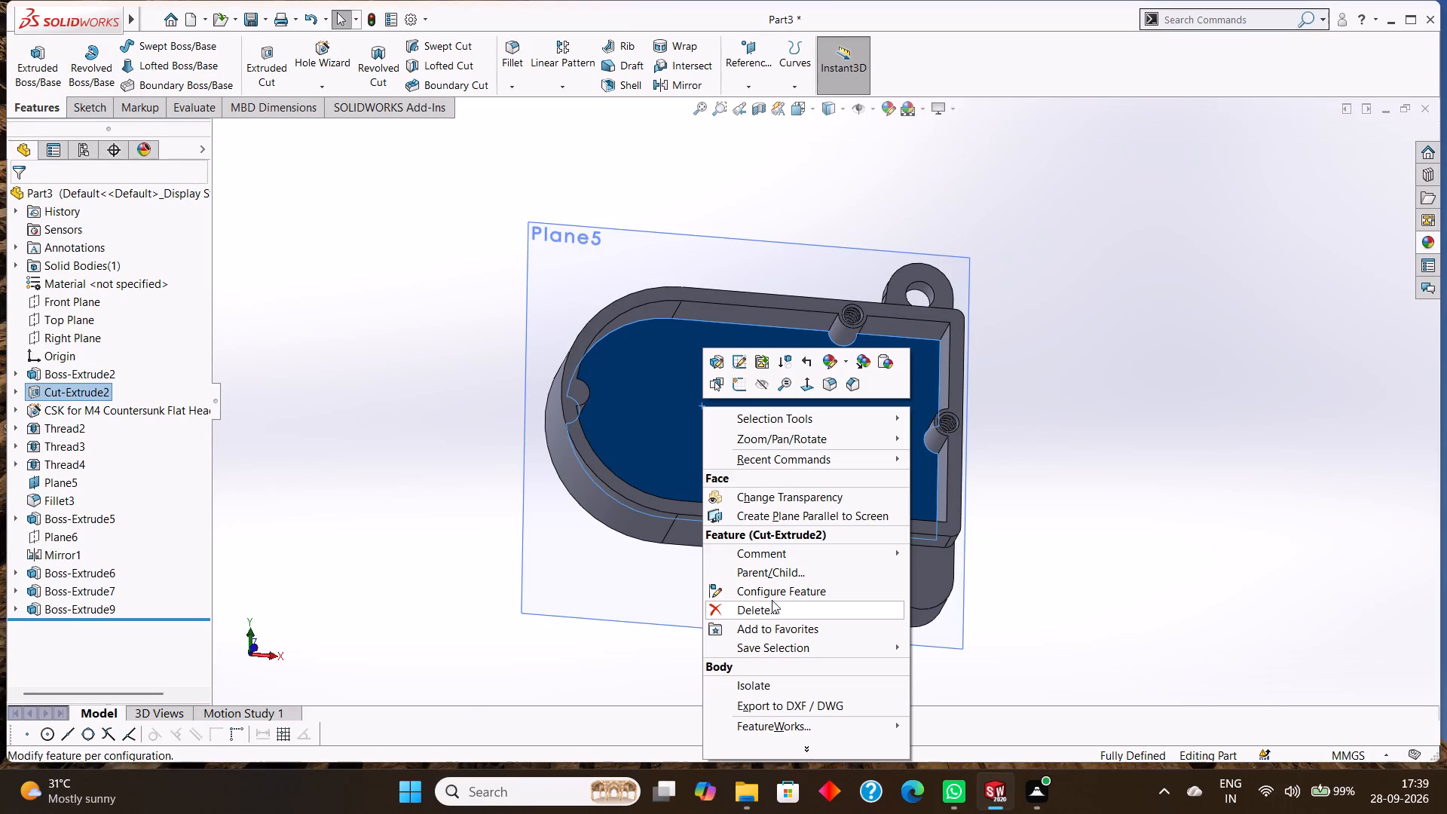
{"action": "left_click", "coordinate": [739, 387]}
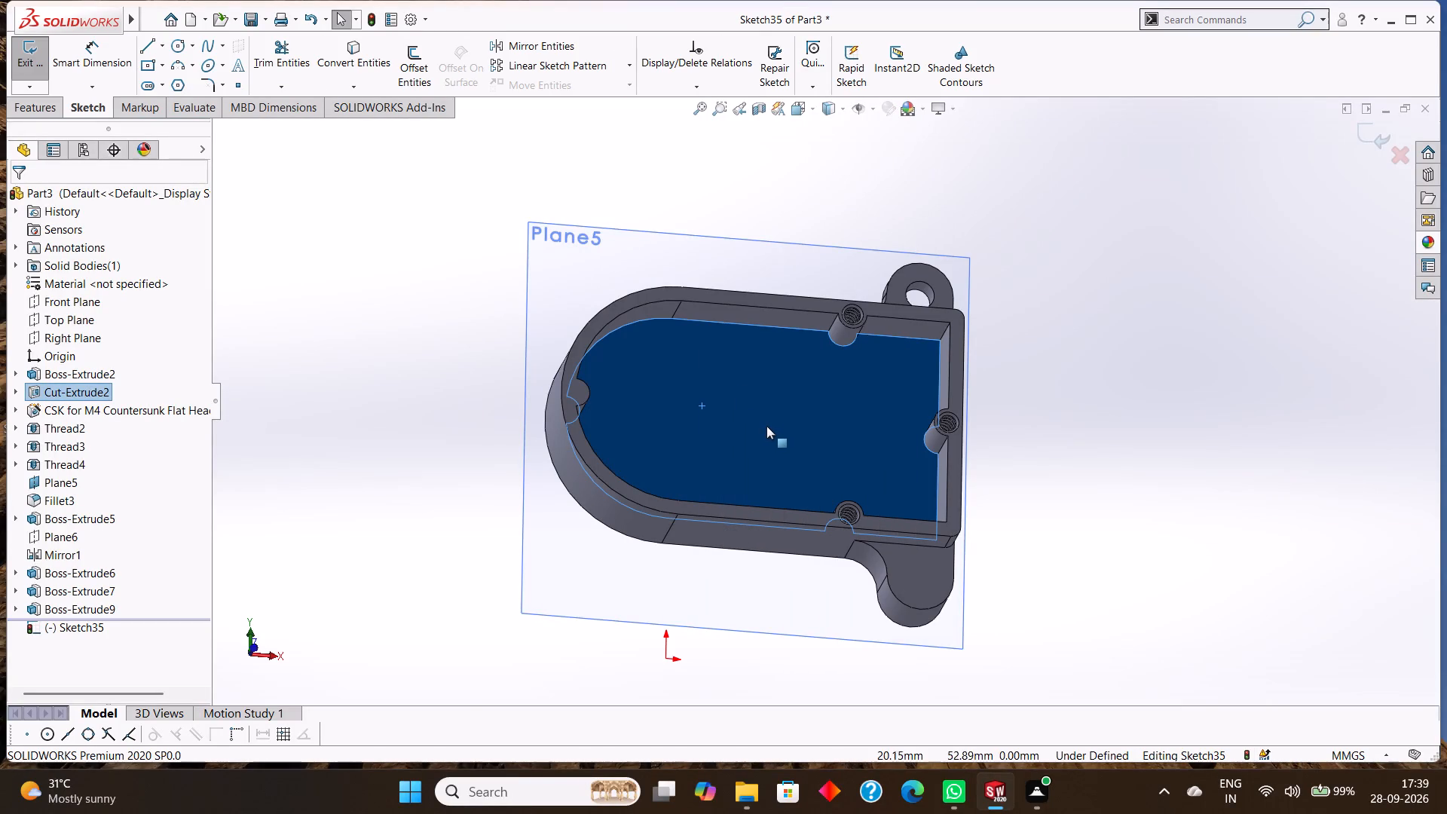
{"action": "key", "text": "ctrl+8"}
{"action": "key", "text": "Escape"}
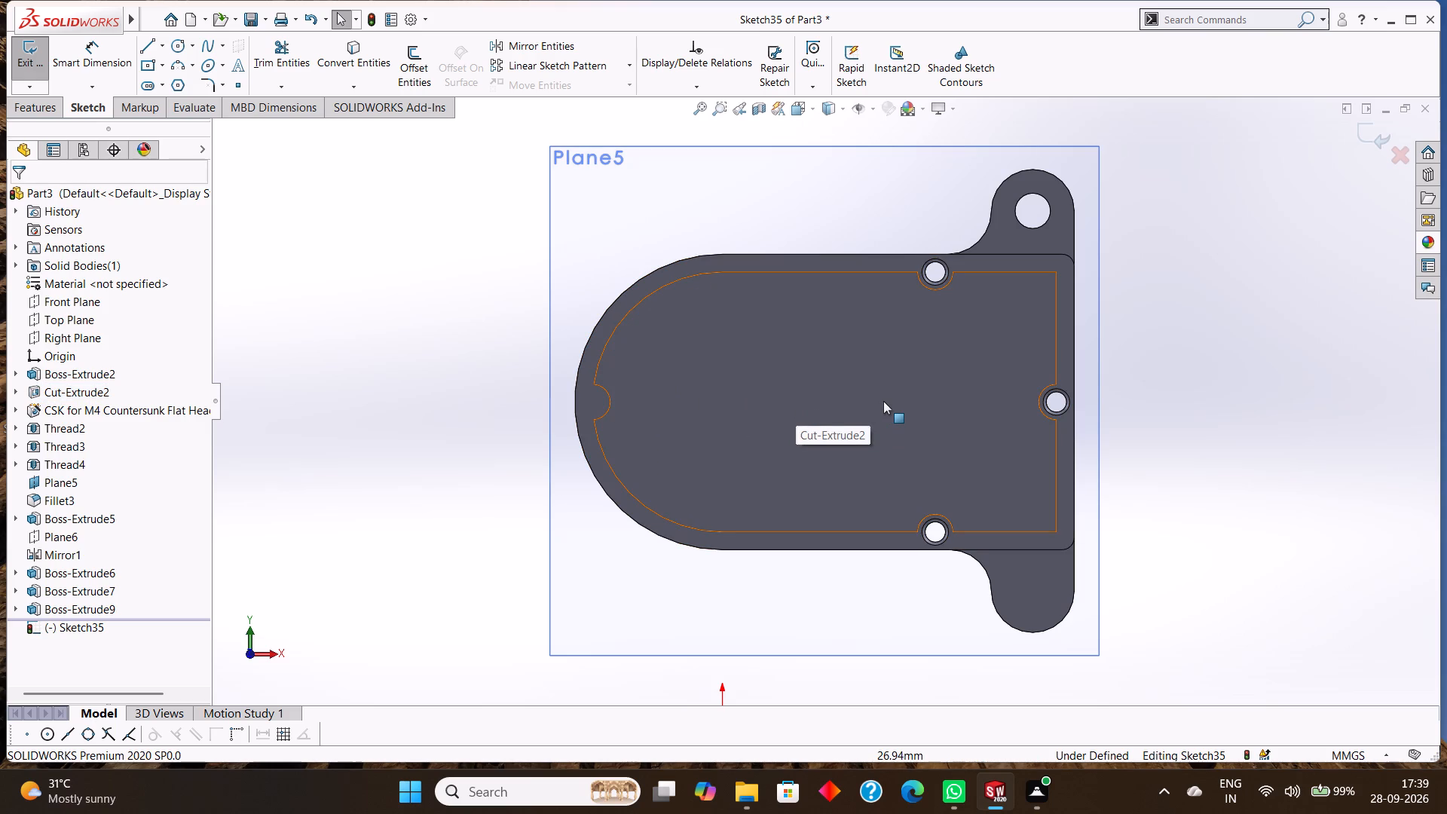
Sketch a circle of 7 mm radius on the cavity floor, centred on the enclosure's rounded-end arc centre.
{"action": "left_click", "coordinate": [176, 42]}
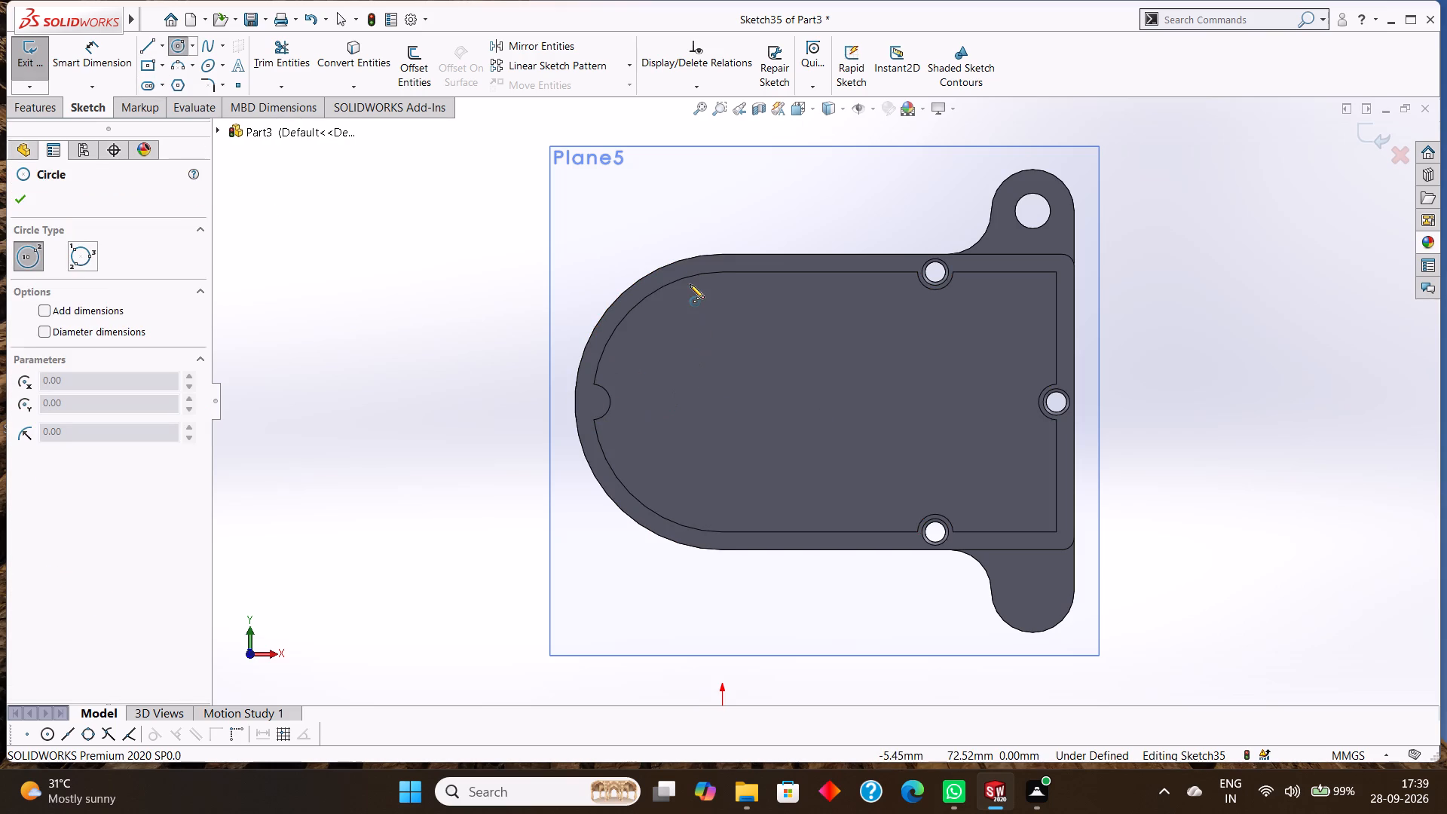
{"action": "left_click", "coordinate": [724, 401]}
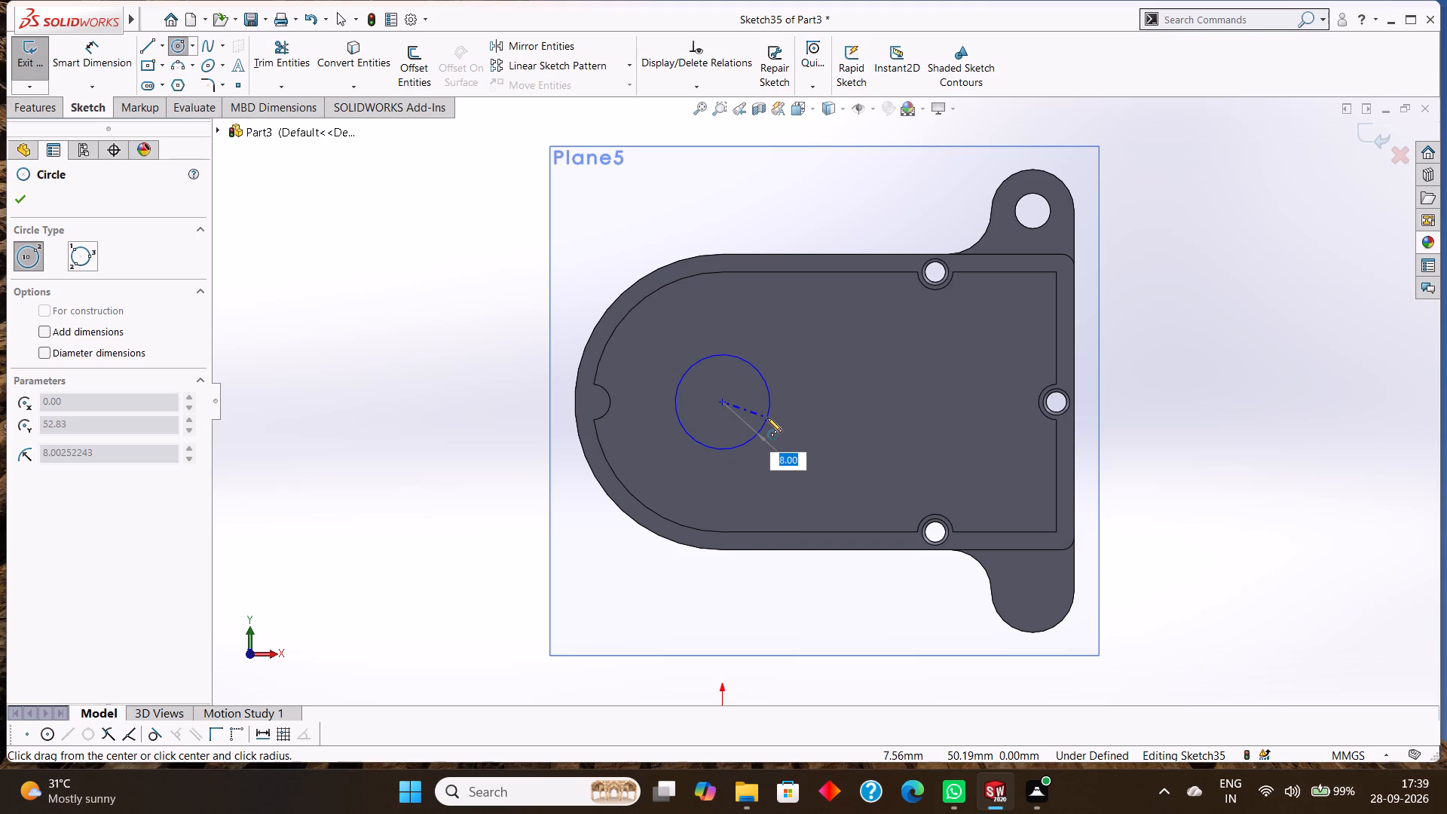
{"action": "key", "text": "7"}
{"action": "key", "text": "Return"}
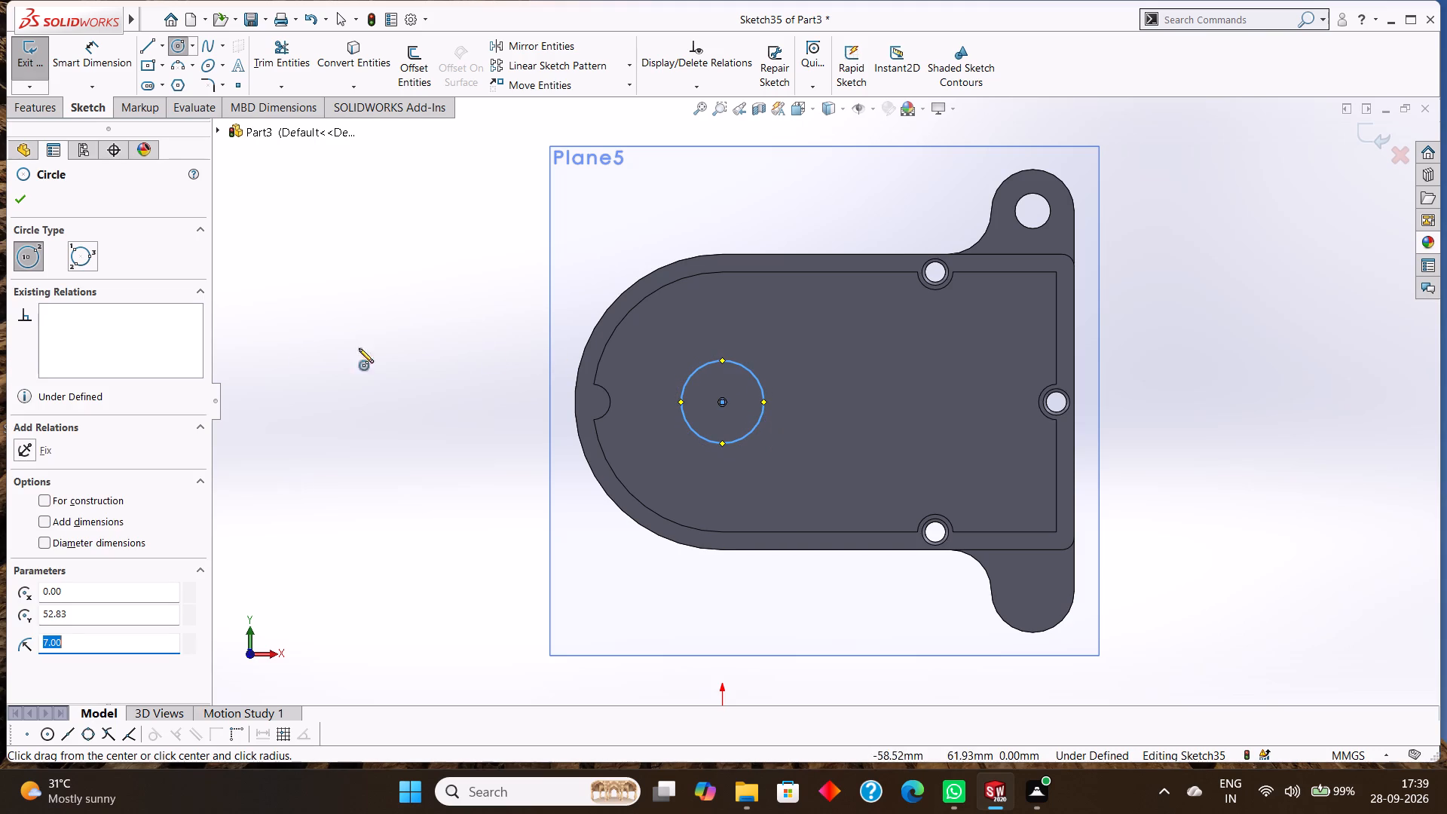
{"action": "left_click", "coordinate": [17, 207]}
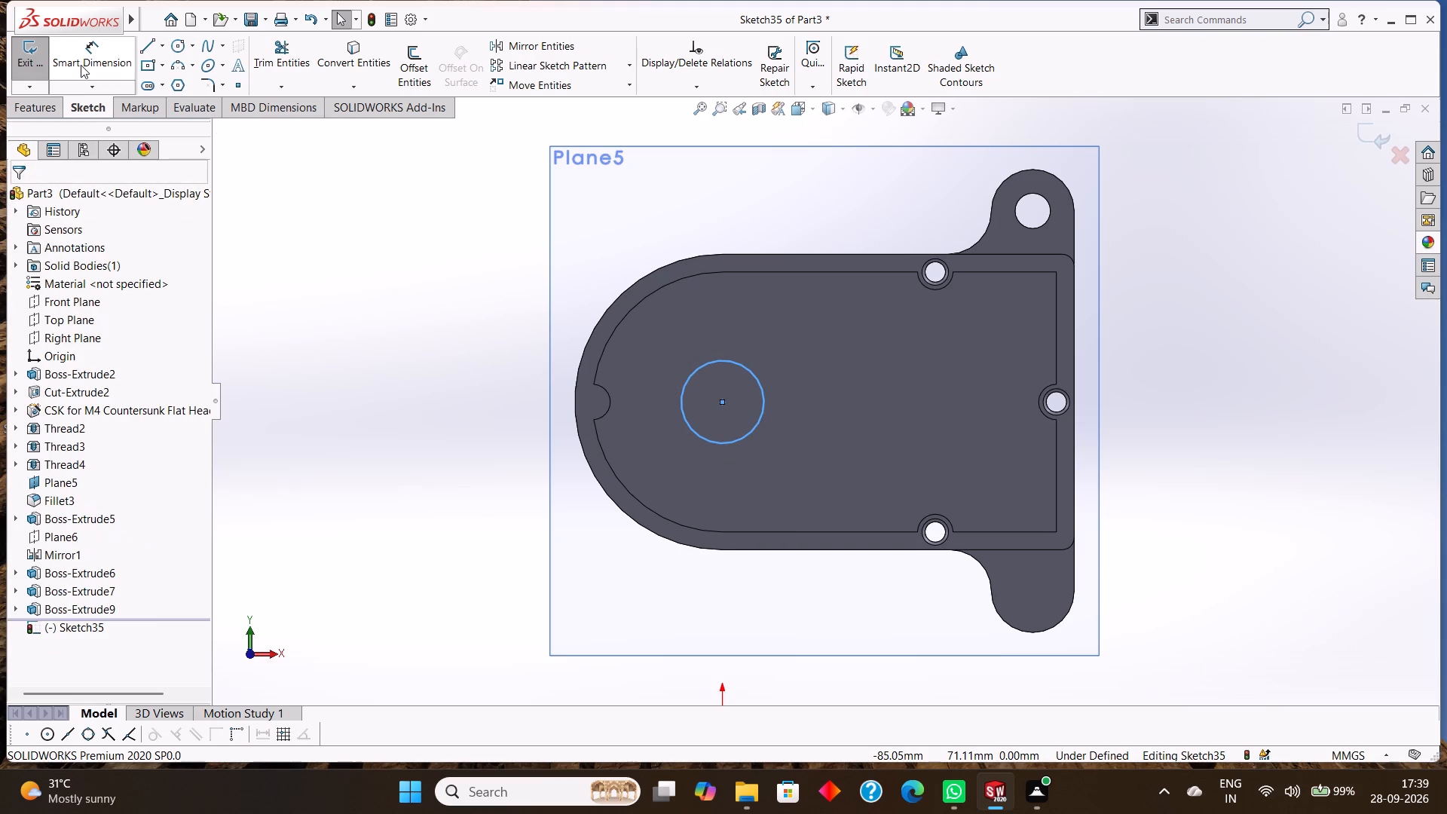
Dimension the circle's diameter at 14 mm.
{"action": "left_click", "coordinate": [112, 50]}
{"action": "left_click", "coordinate": [760, 396]}
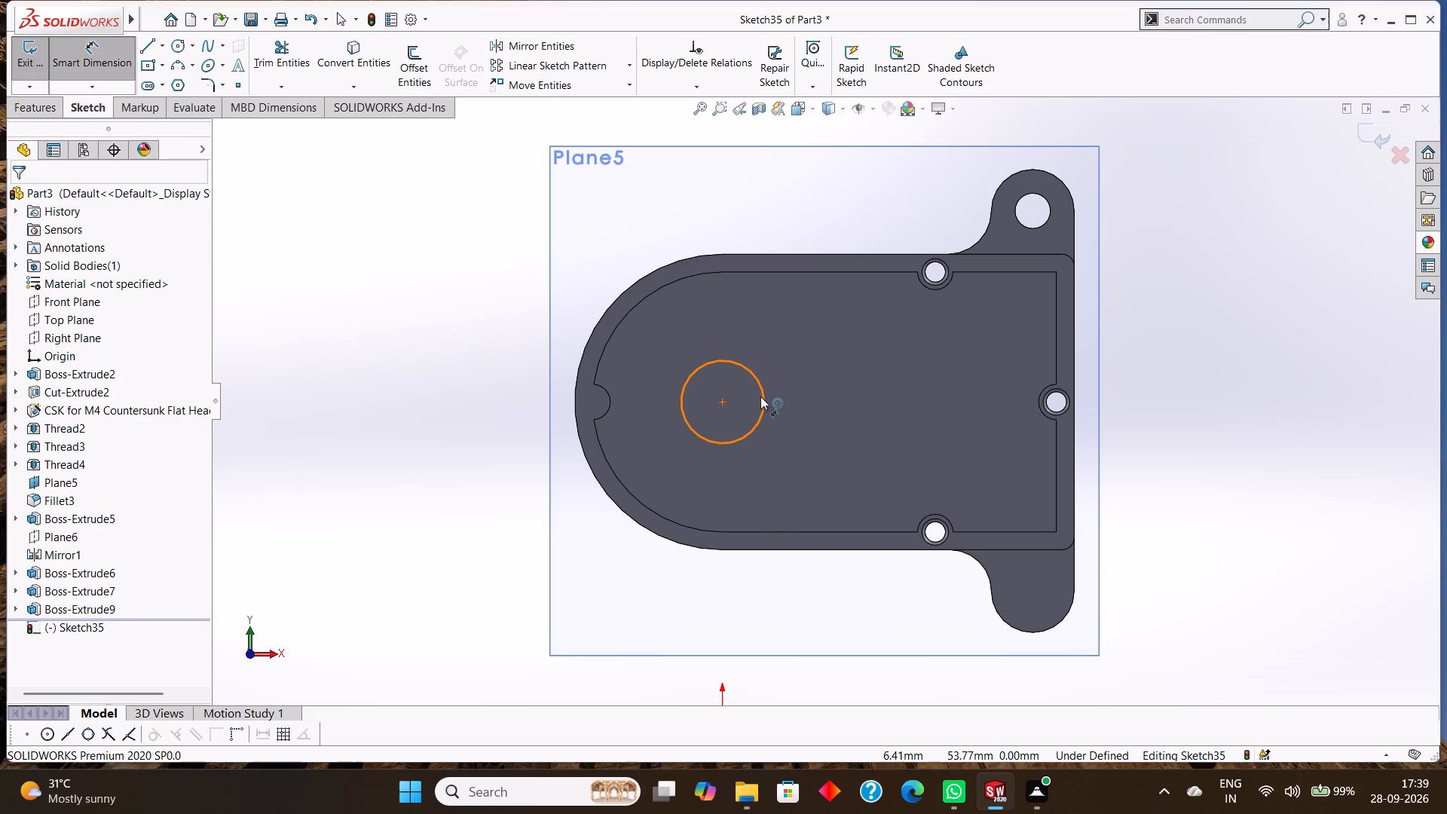
{"action": "left_click", "coordinate": [824, 388]}
{"action": "left_click", "coordinate": [751, 365]}
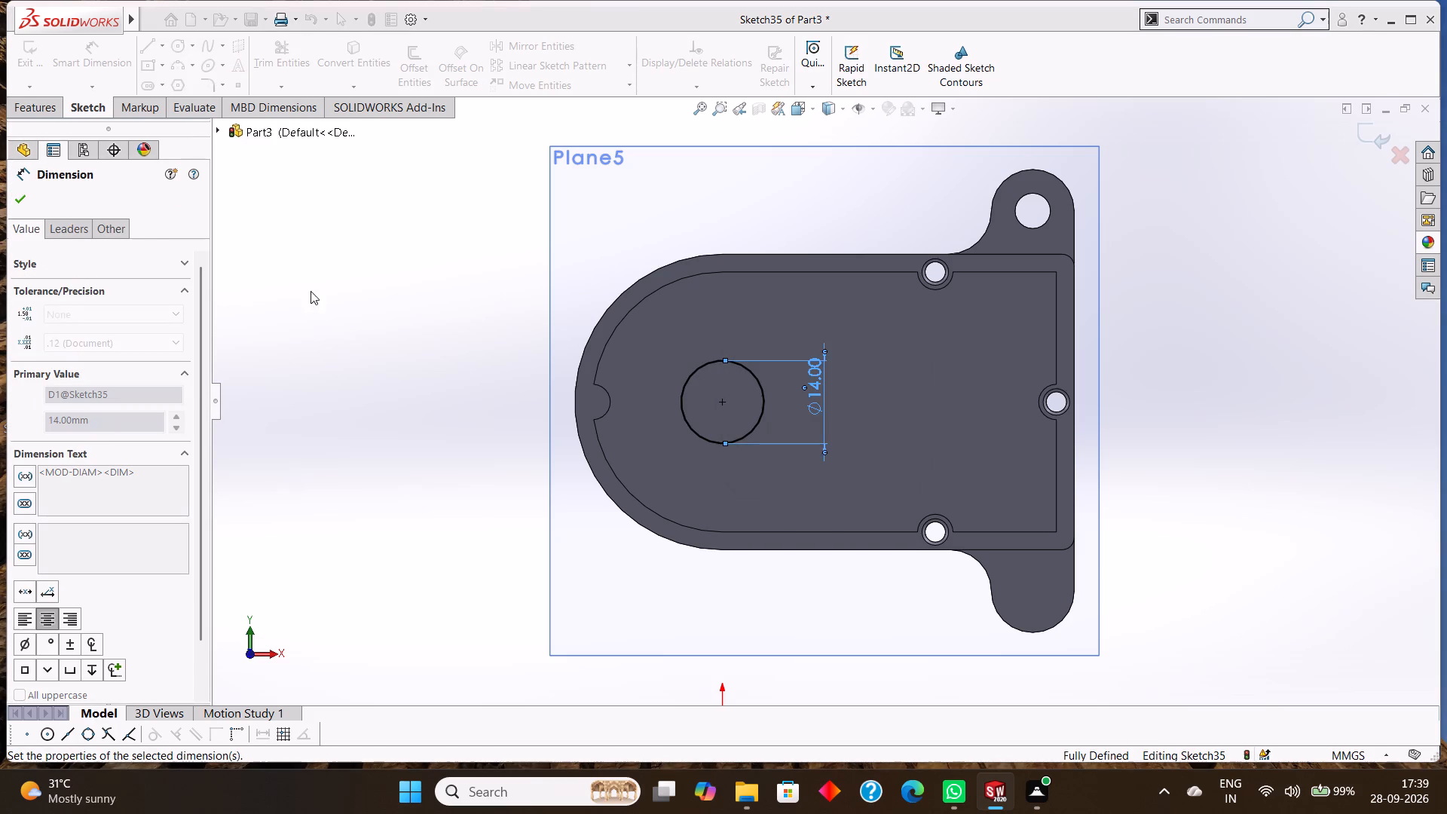
{"action": "left_click", "coordinate": [14, 203]}
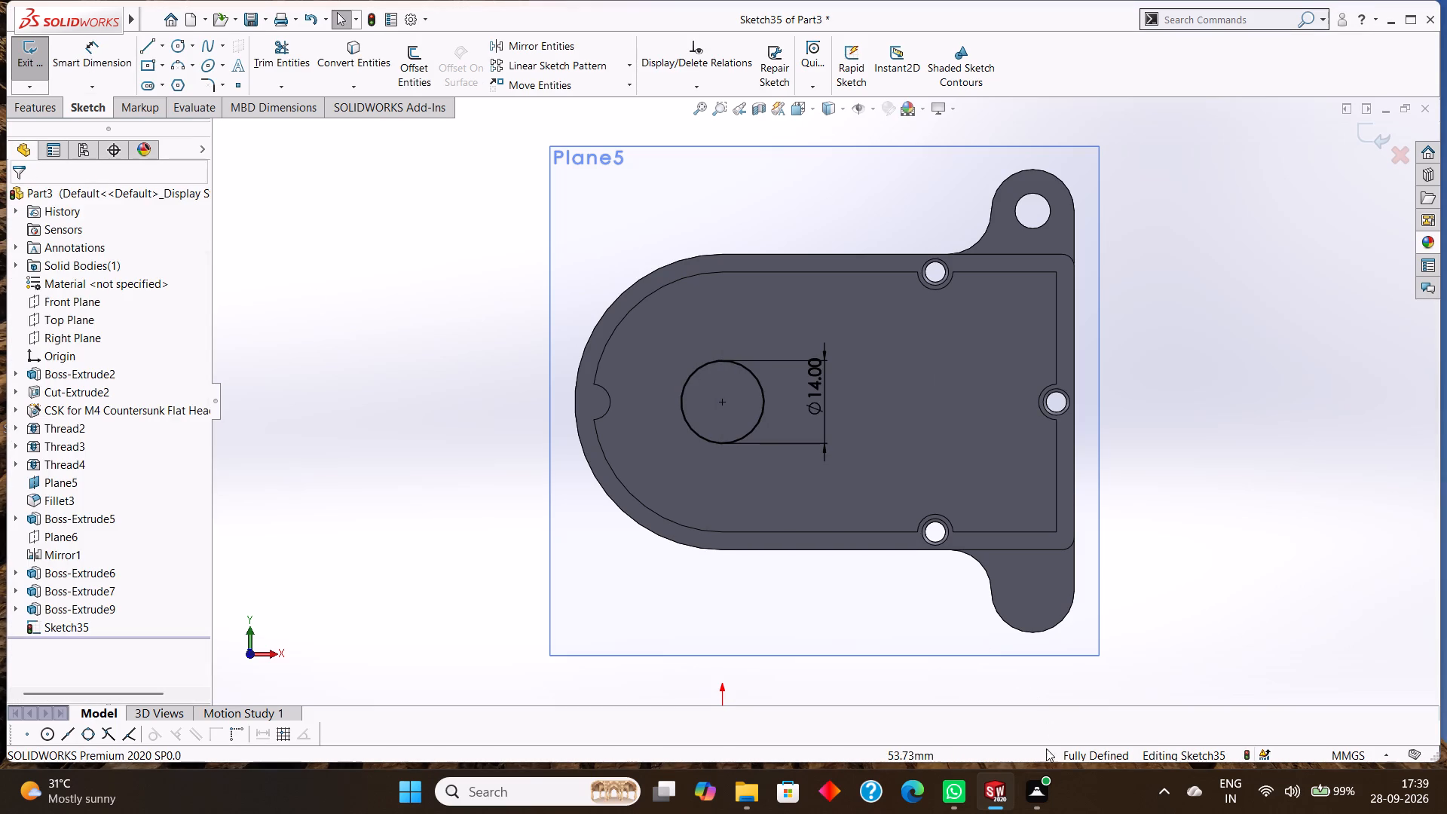
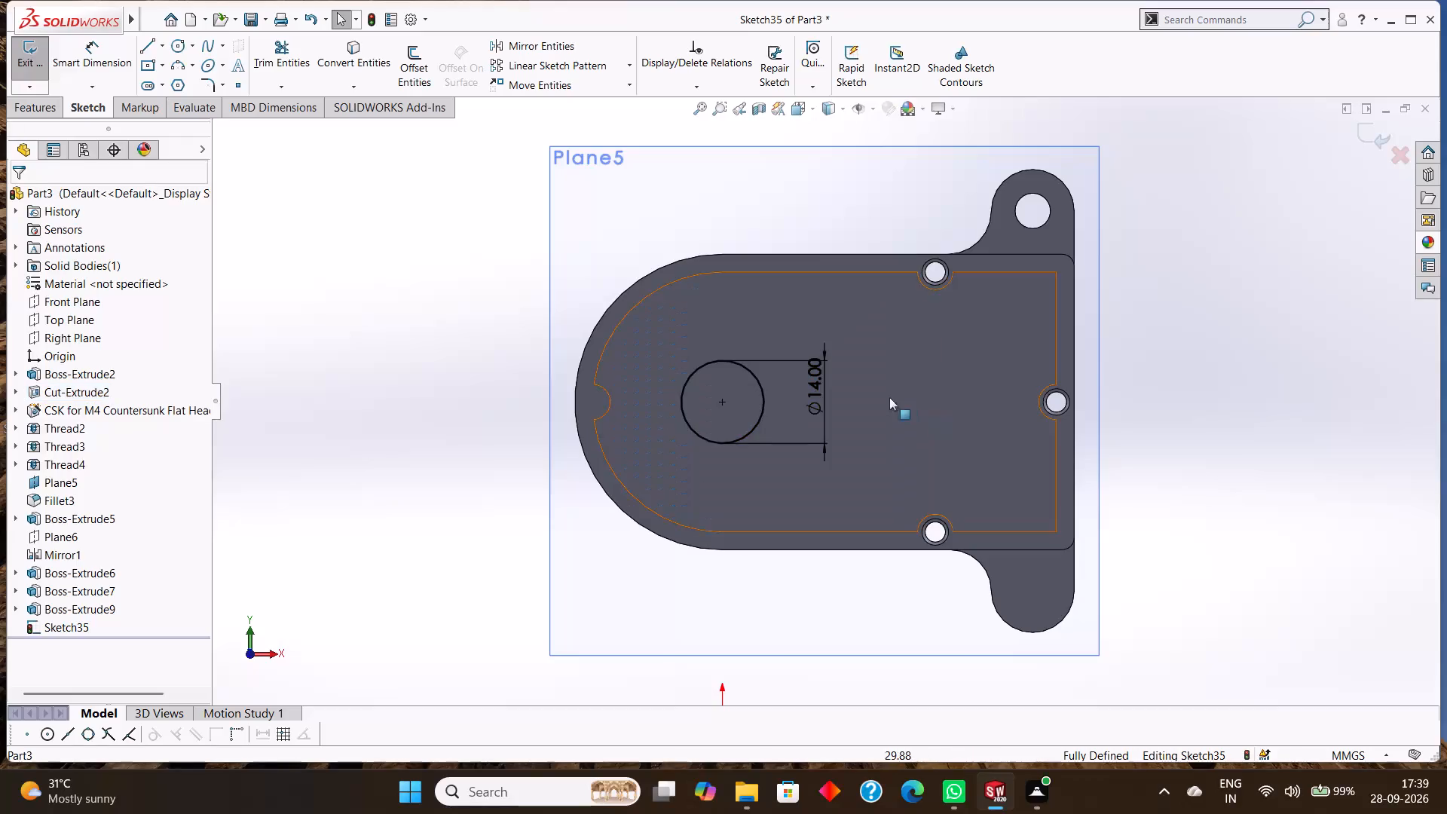
Sketch two horizontal lines, each about 21 mm long, from the 14 mm circle's top and bottom points to the rounded cavity wall.
{"action": "left_click", "coordinate": [141, 45]}
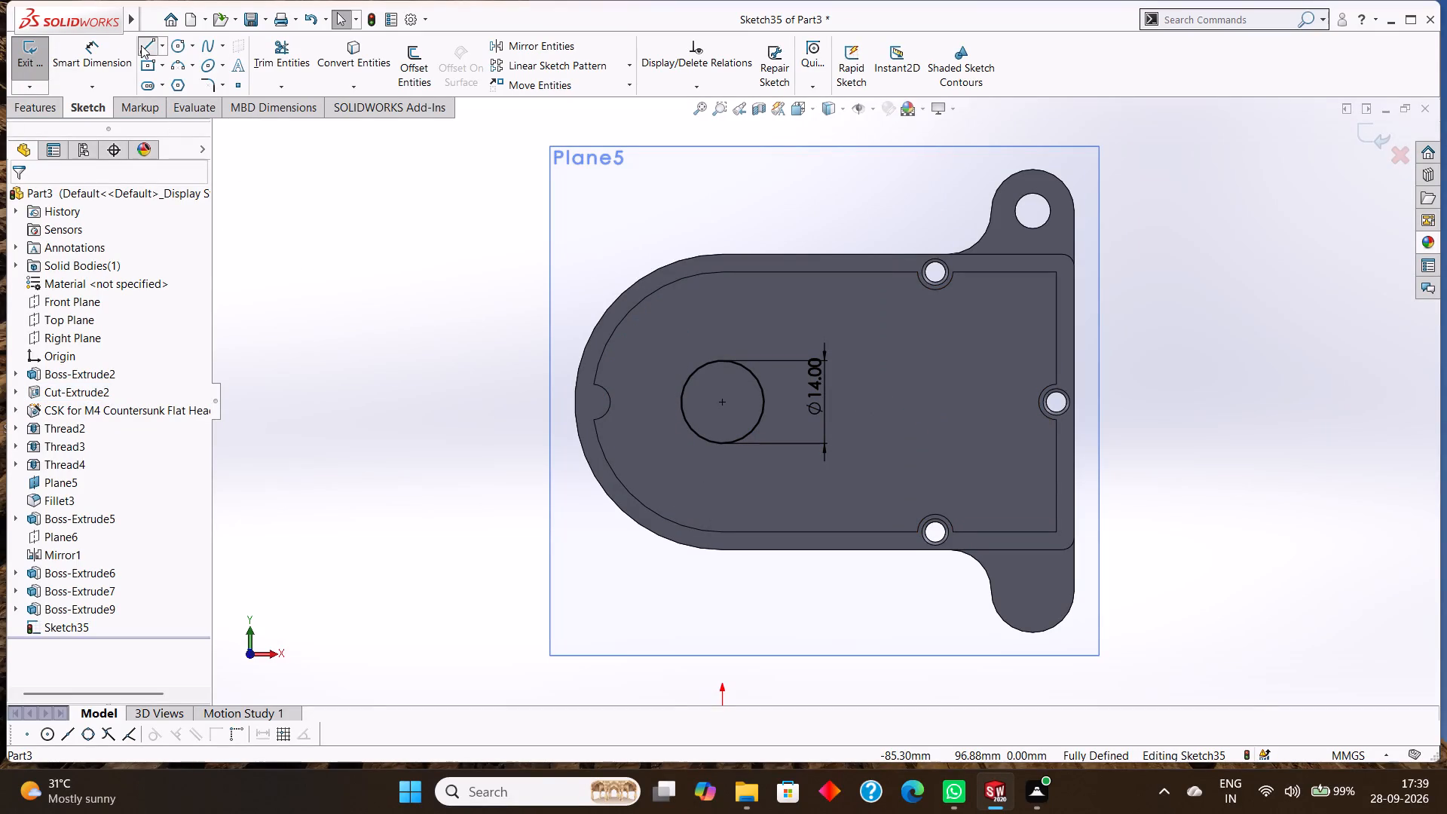
{"action": "left_click", "coordinate": [721, 360]}
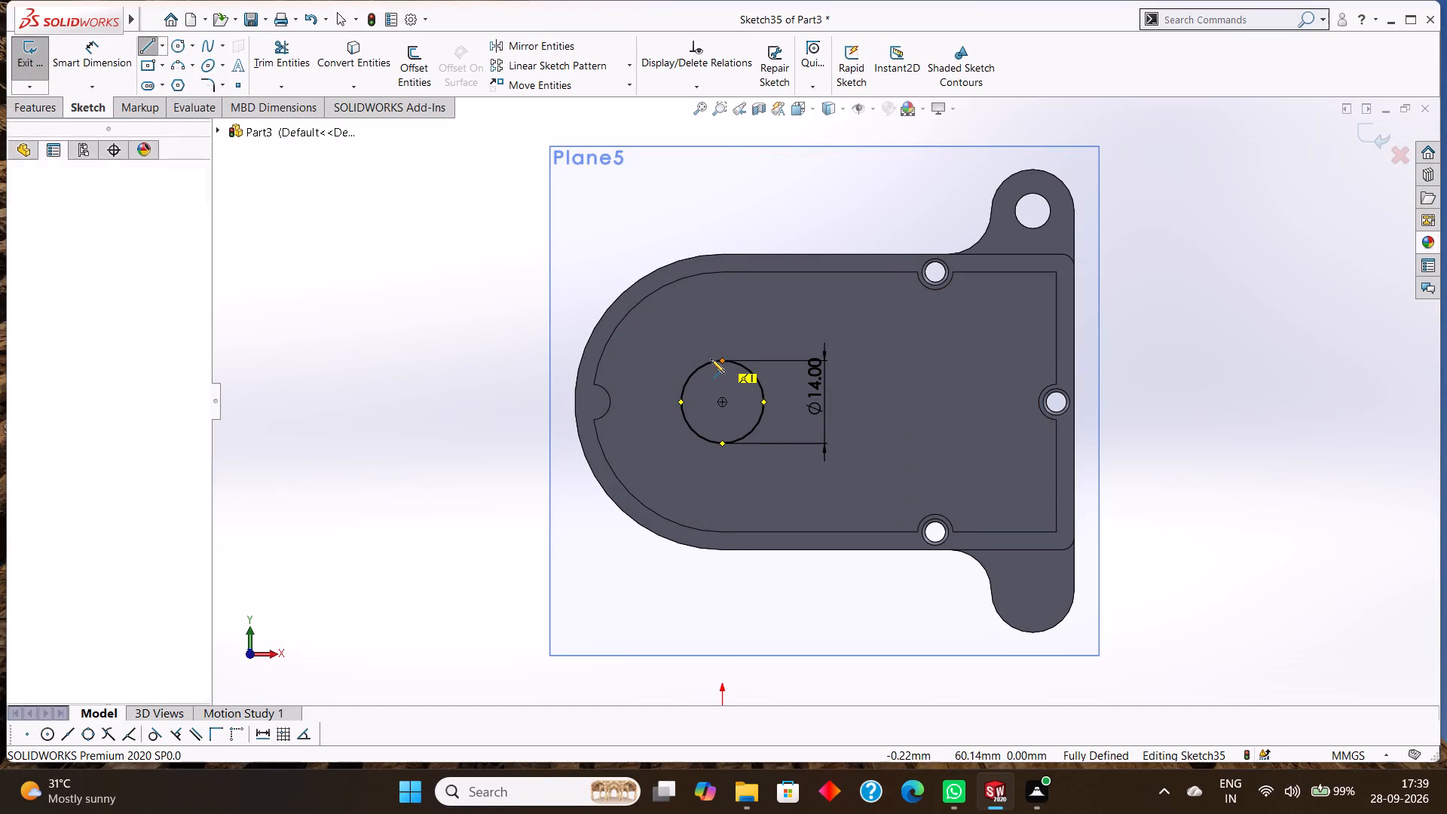
{"action": "left_click", "coordinate": [601, 361]}
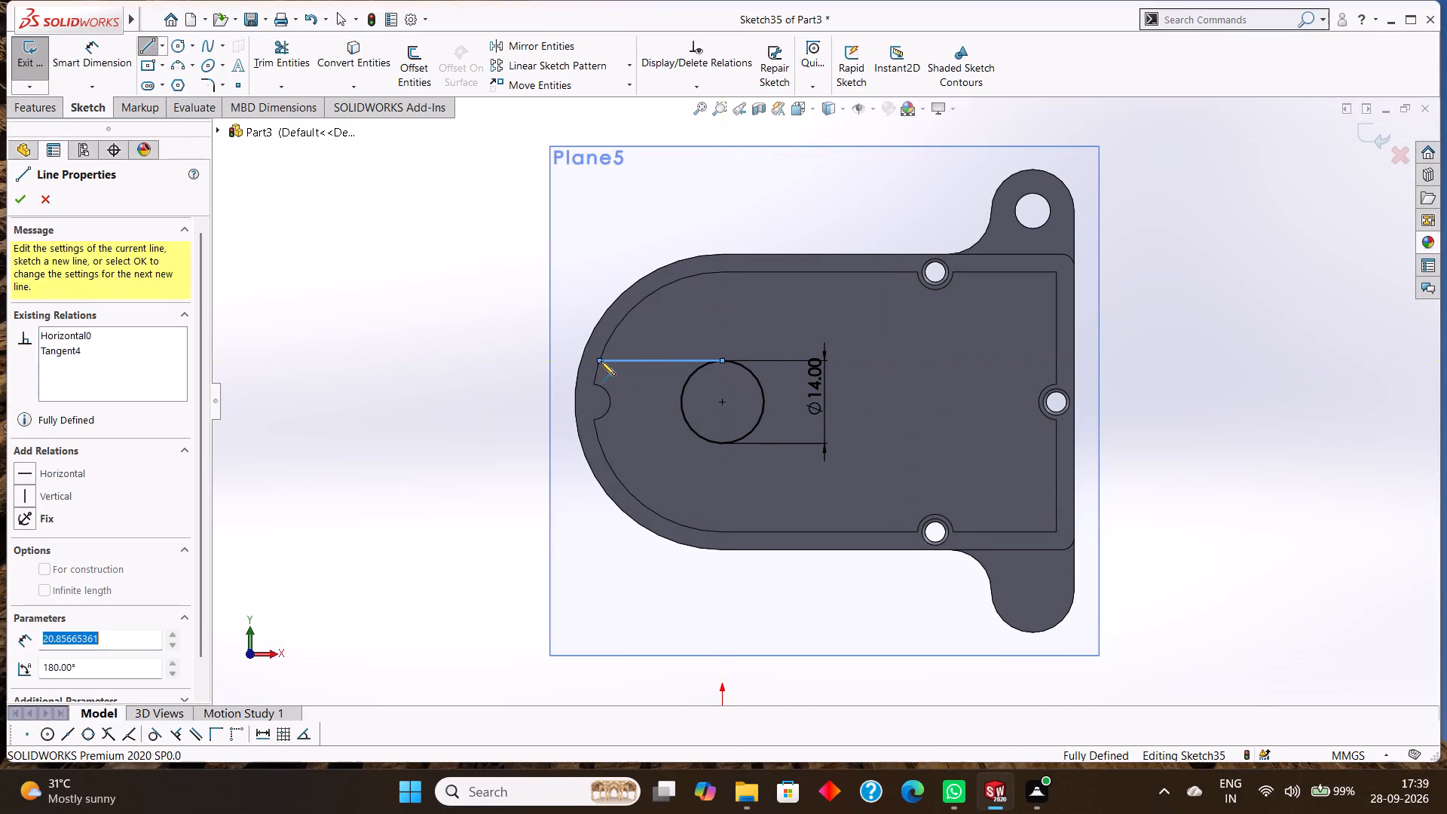
{"action": "right_click", "coordinate": [626, 372]}
{"action": "left_click", "coordinate": [658, 384]}
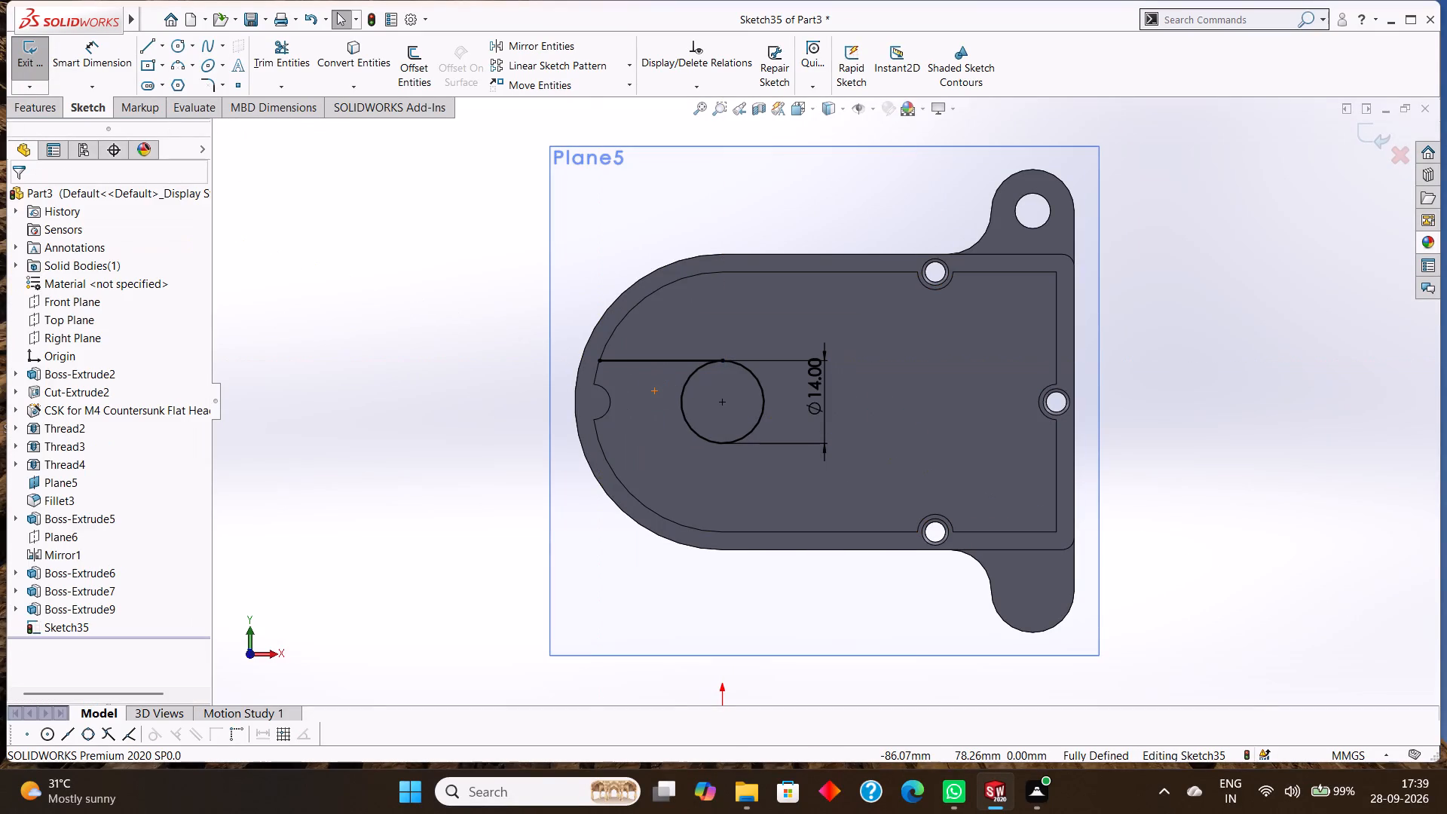
{"action": "left_click", "coordinate": [142, 45]}
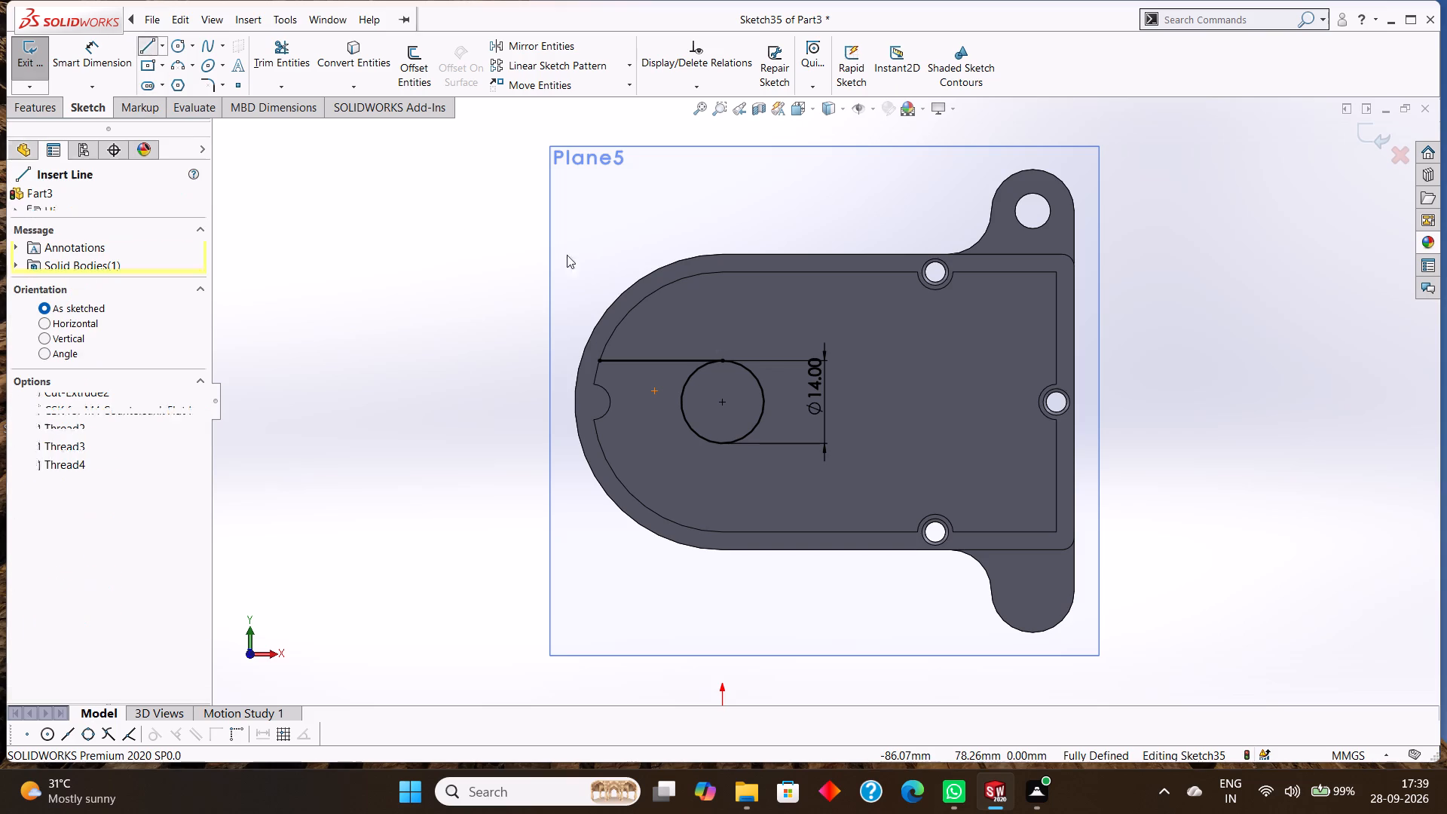
{"action": "left_click", "coordinate": [723, 445]}
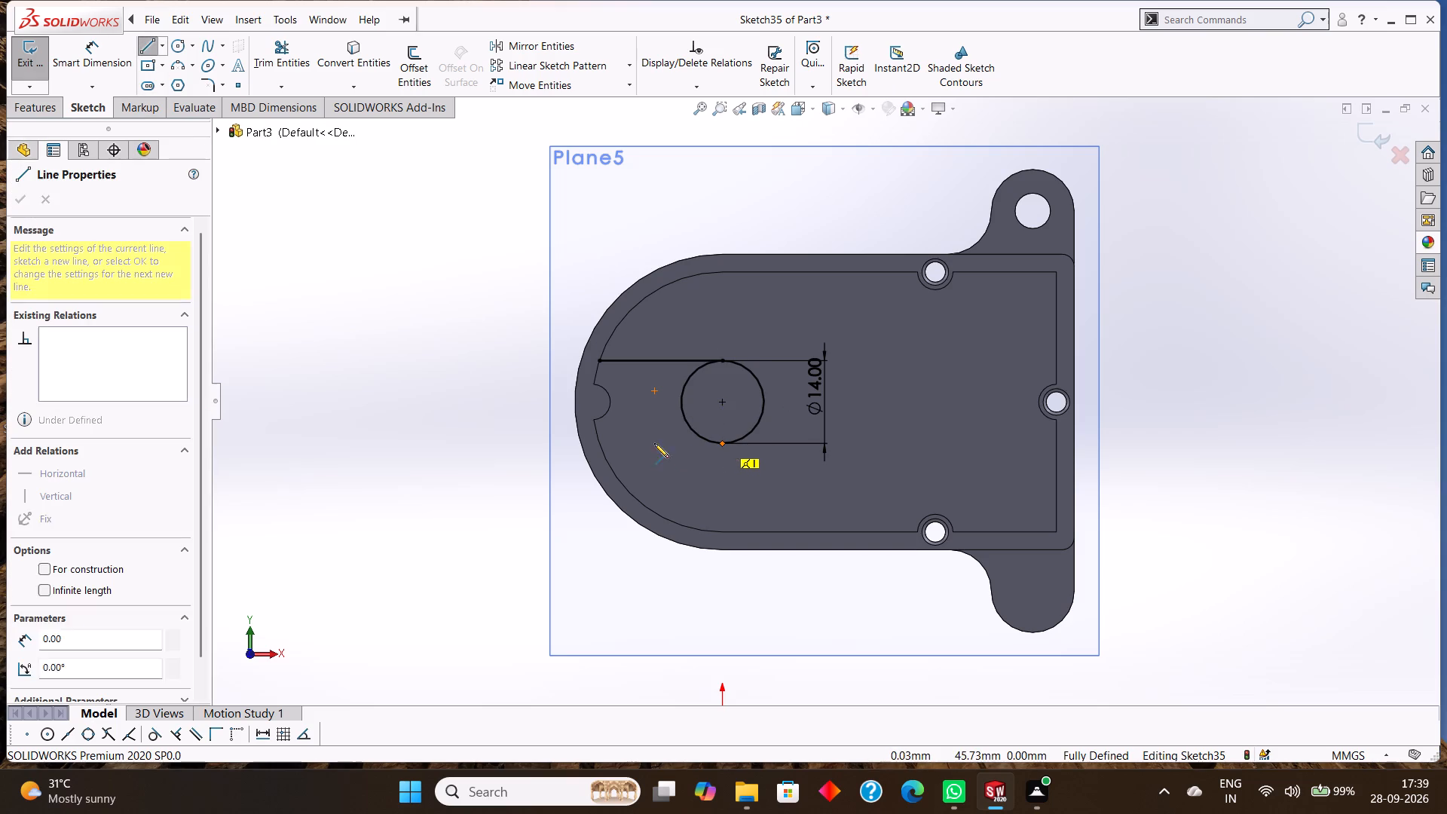
{"action": "left_click", "coordinate": [598, 441]}
{"action": "right_click", "coordinate": [635, 461]}
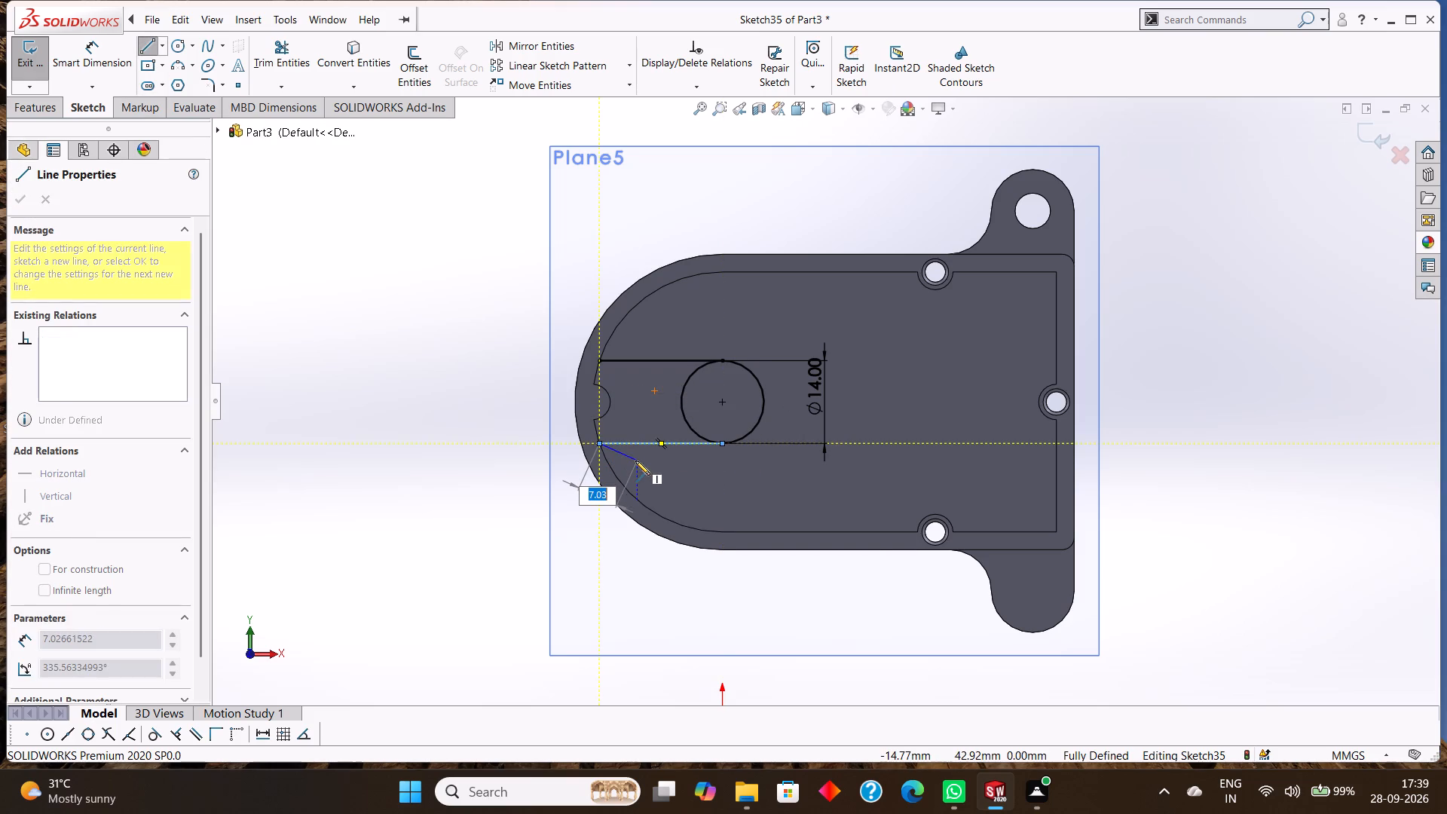
{"action": "left_click", "coordinate": [668, 470]}
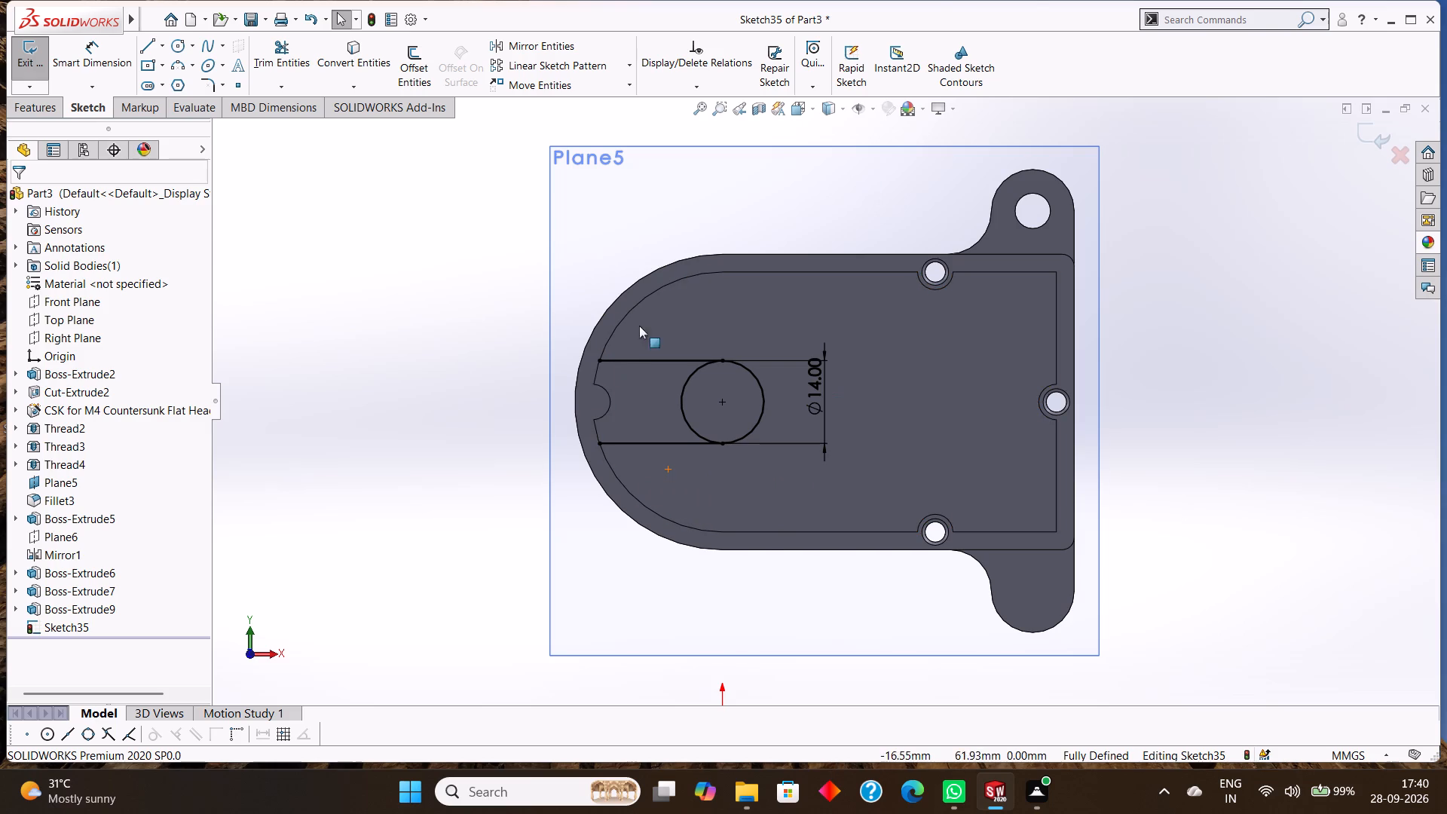
Sketch a circle of 5 mm radius just above the upper horizontal line, near the rounded cavity wall.
{"action": "left_click", "coordinate": [181, 42]}
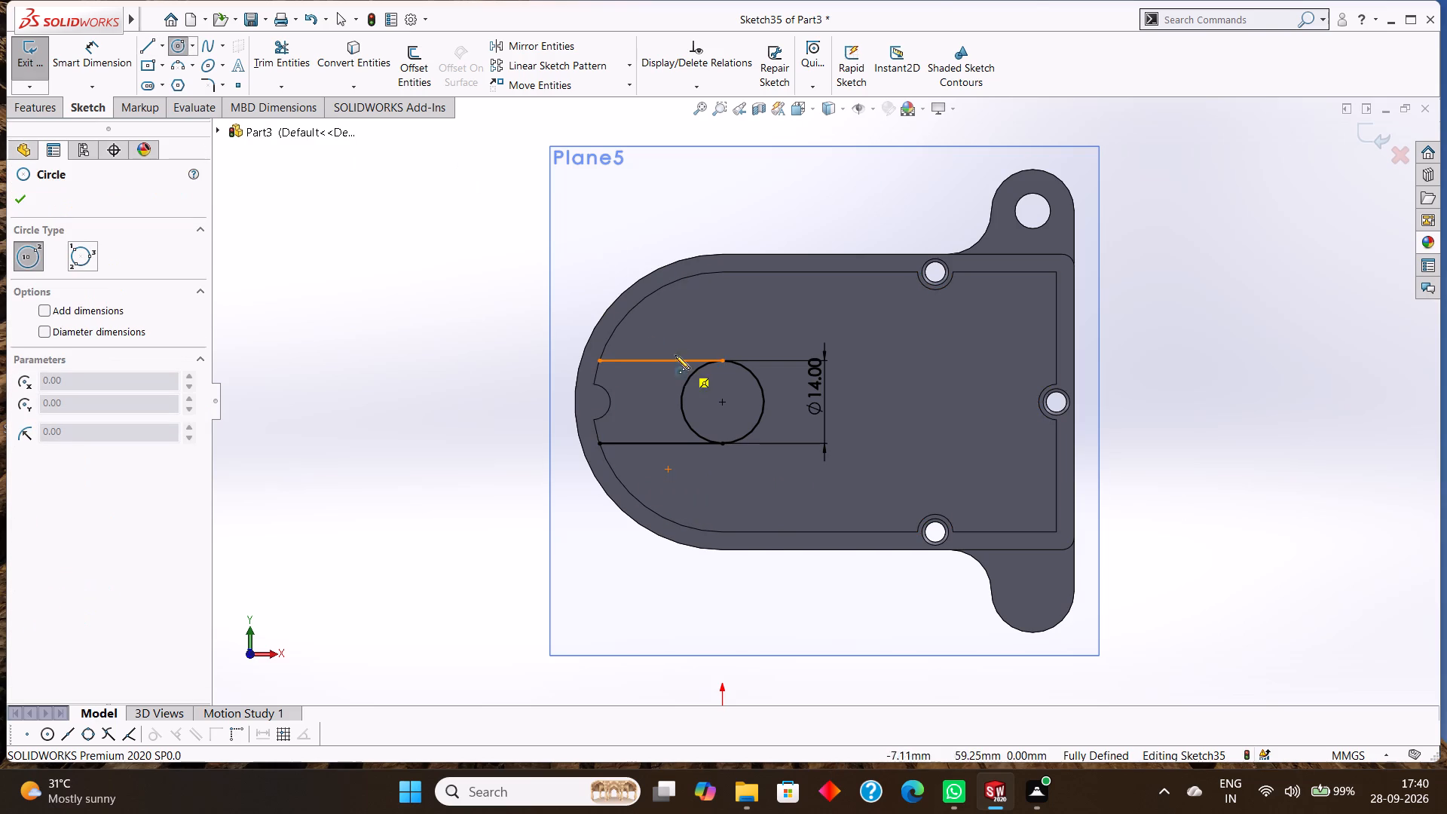
{"action": "left_click", "coordinate": [676, 332]}
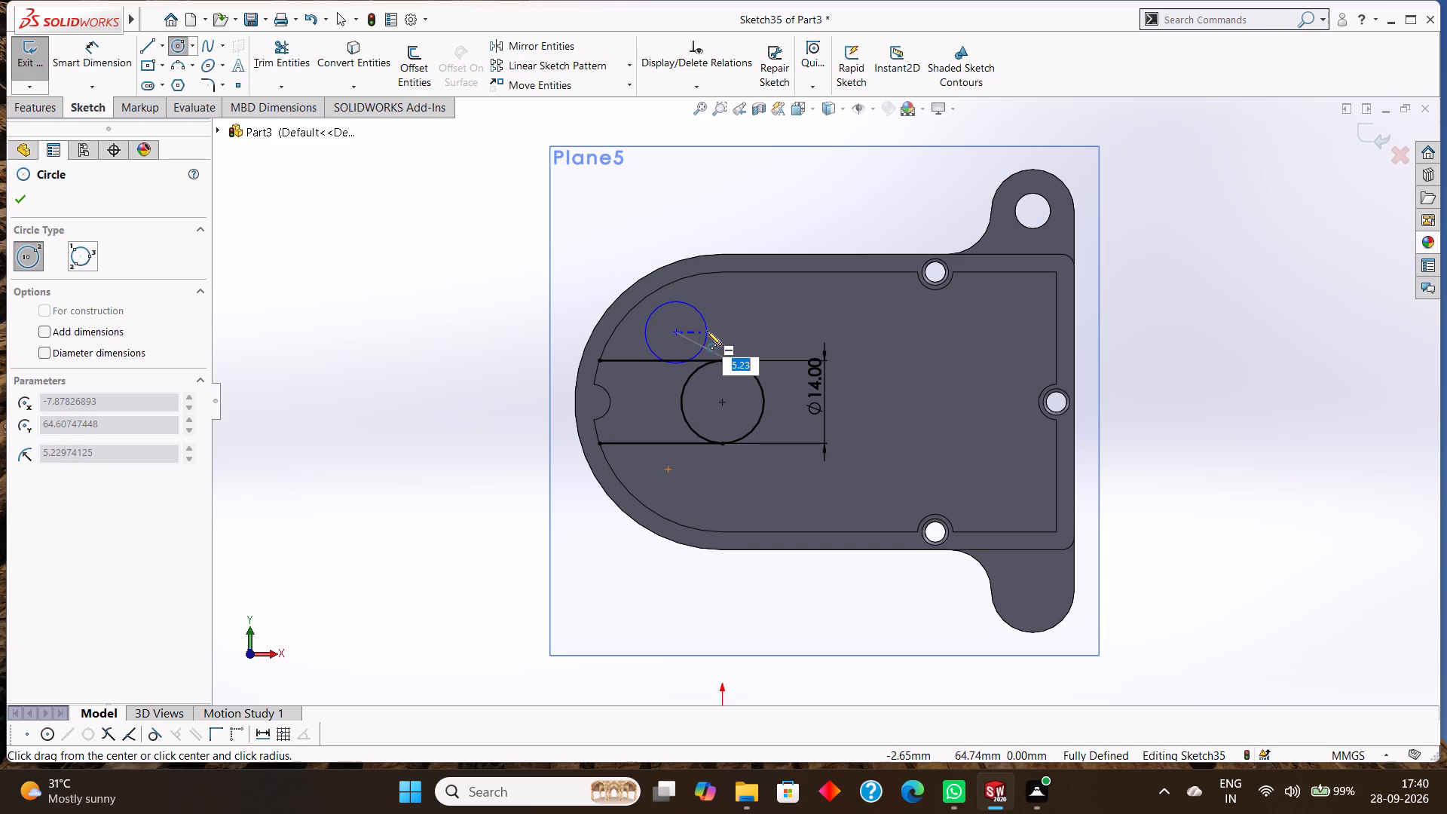
{"action": "key", "text": "5"}
{"action": "key", "text": "Return"}
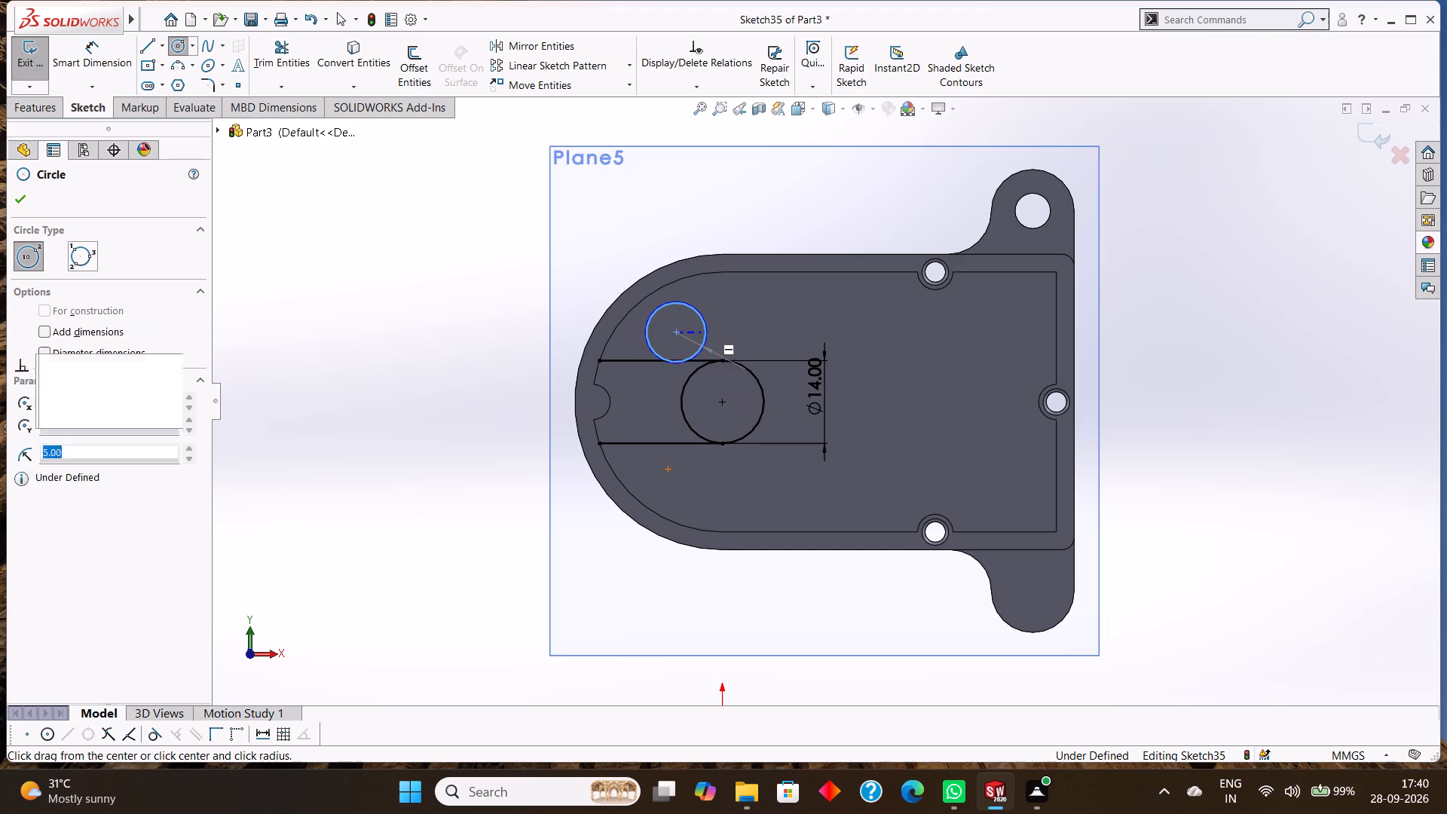
{"action": "left_click", "coordinate": [26, 204]}
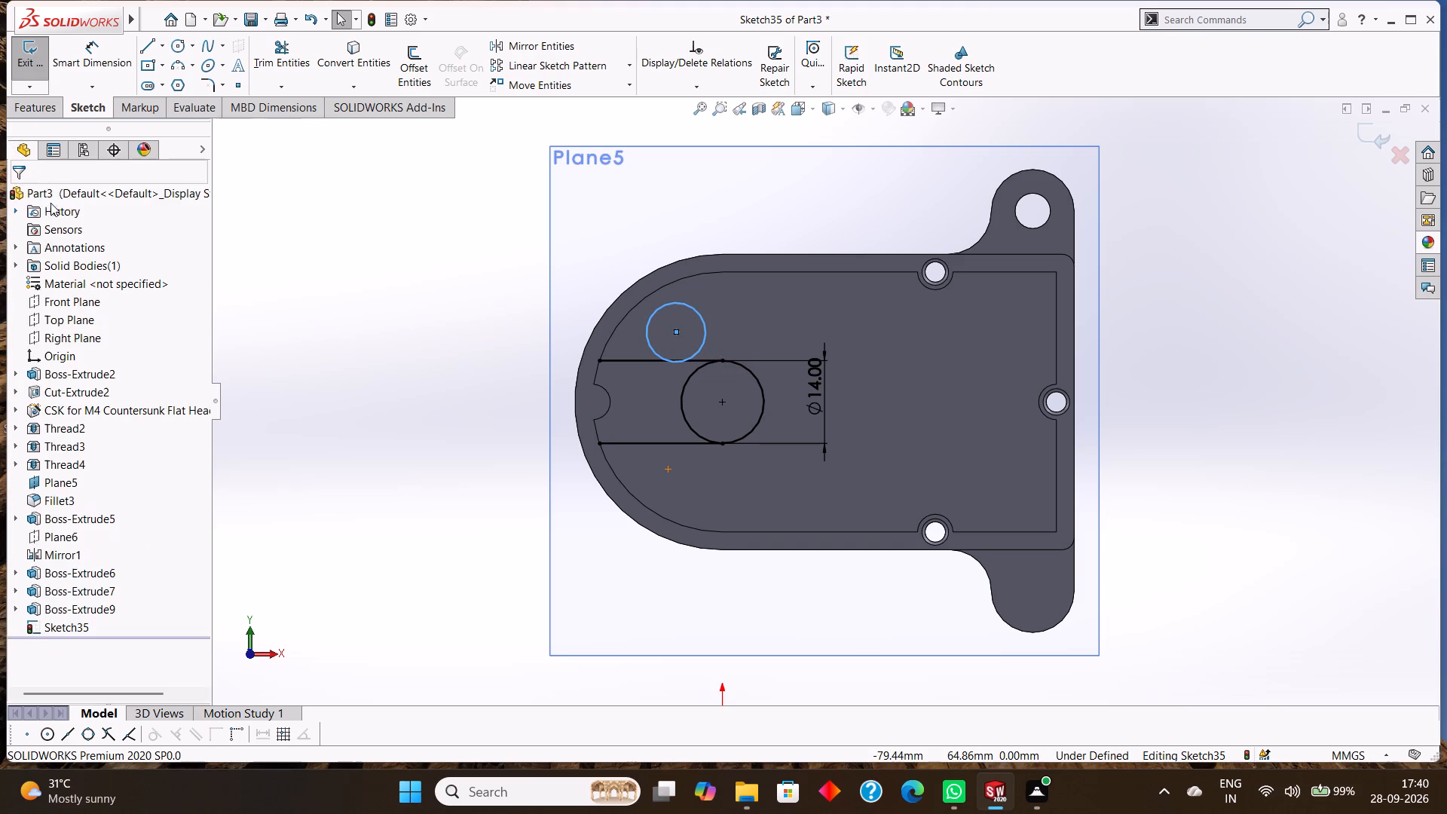
{"action": "key", "text": "Escape"}
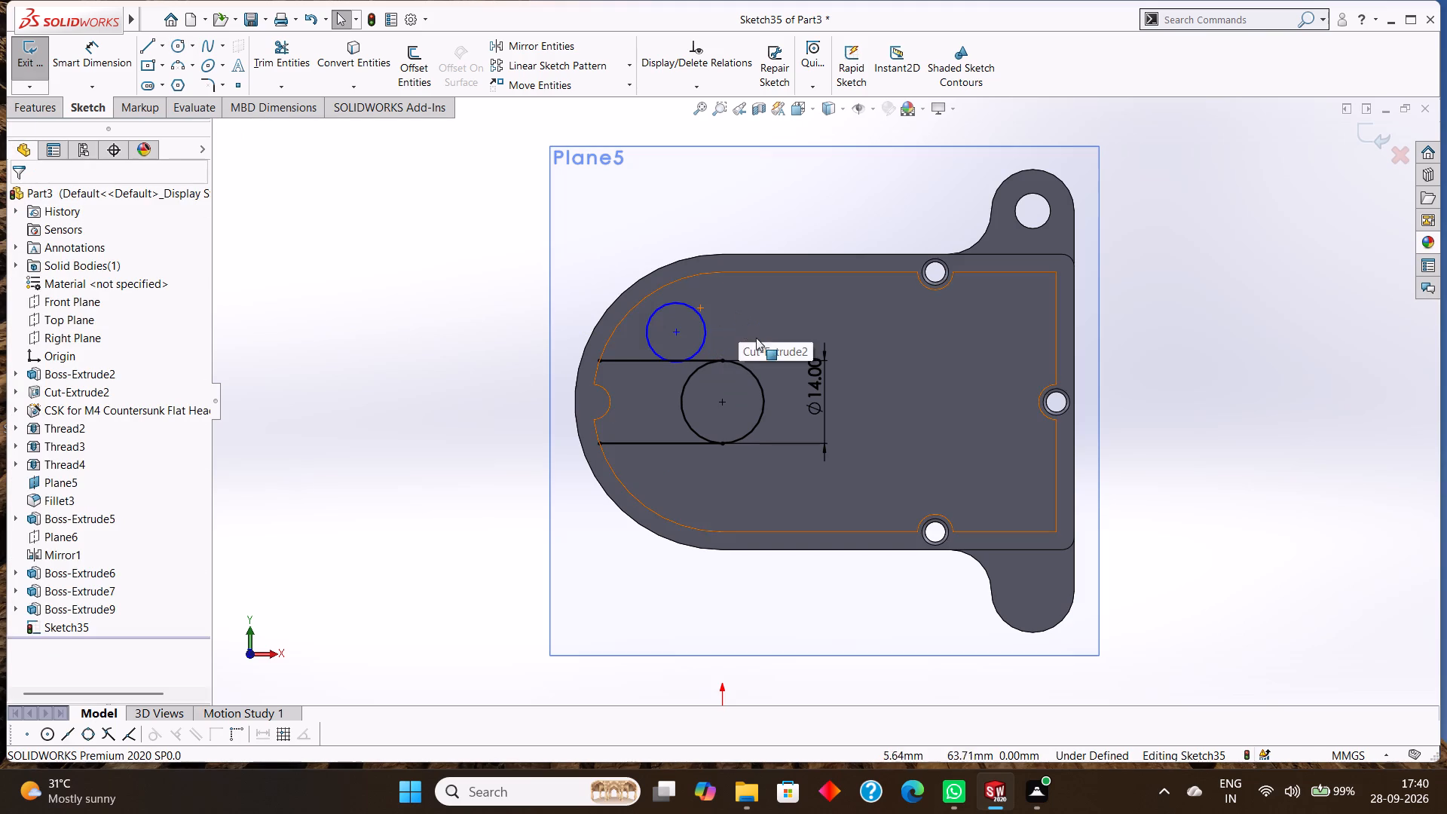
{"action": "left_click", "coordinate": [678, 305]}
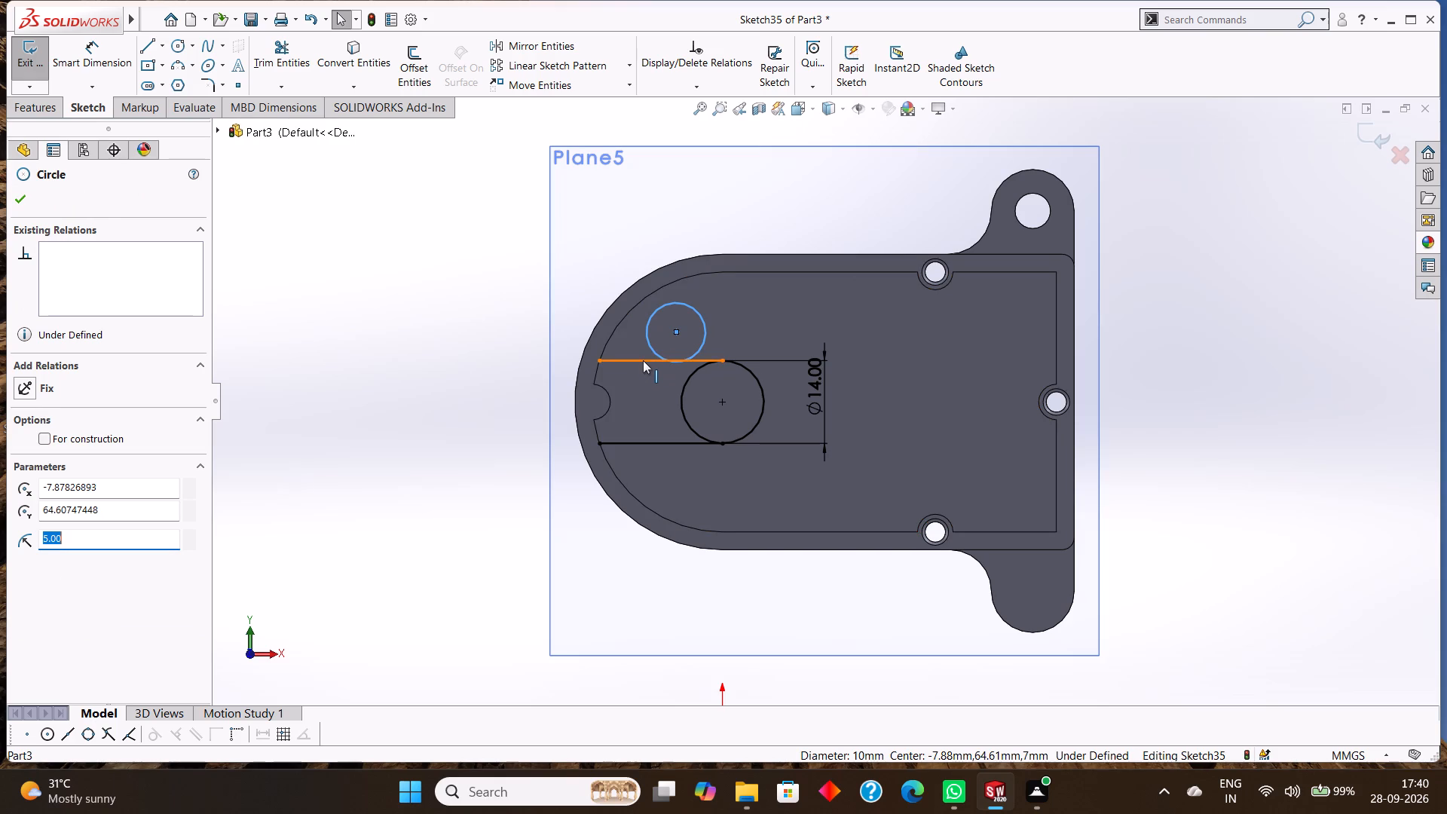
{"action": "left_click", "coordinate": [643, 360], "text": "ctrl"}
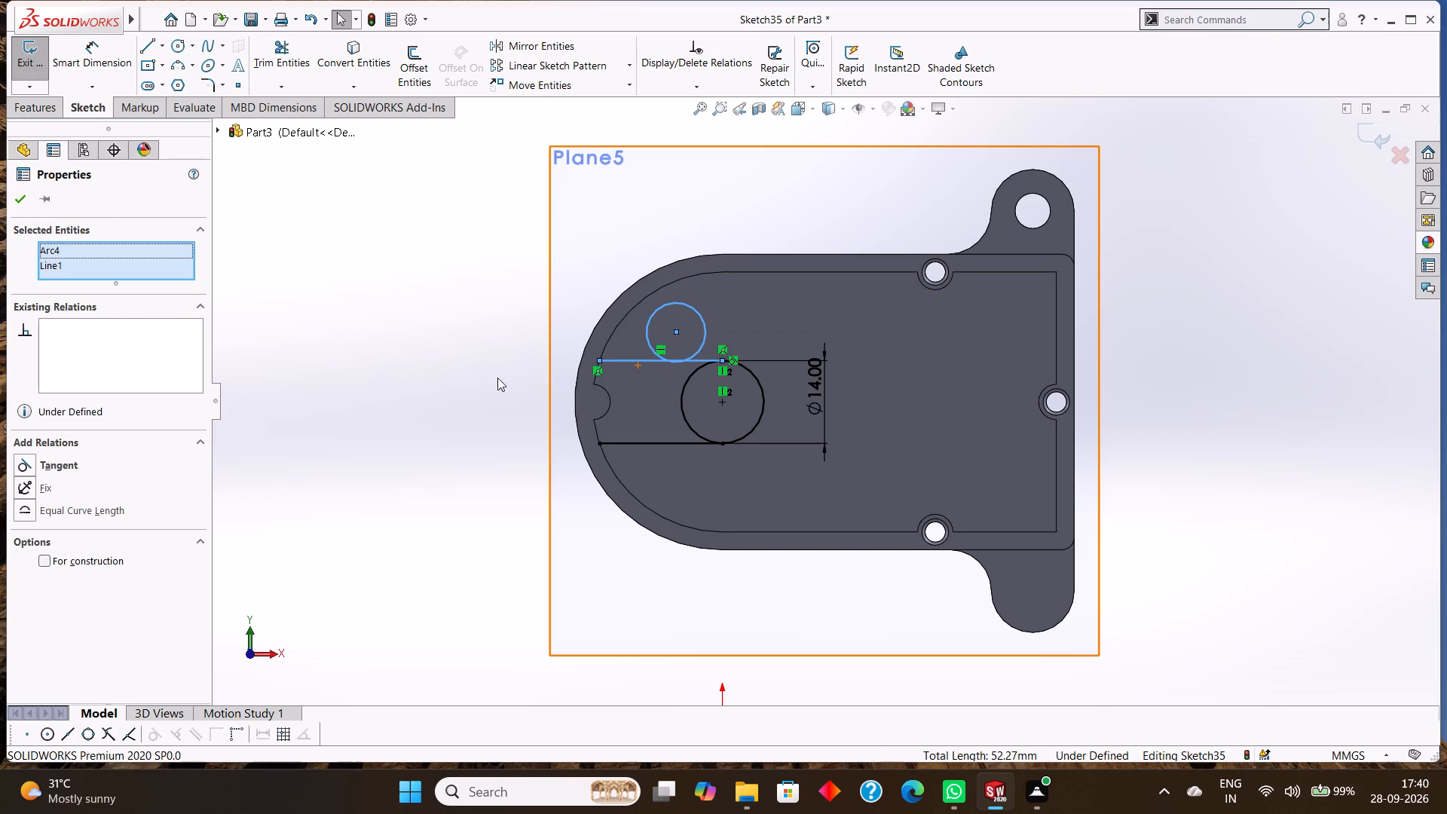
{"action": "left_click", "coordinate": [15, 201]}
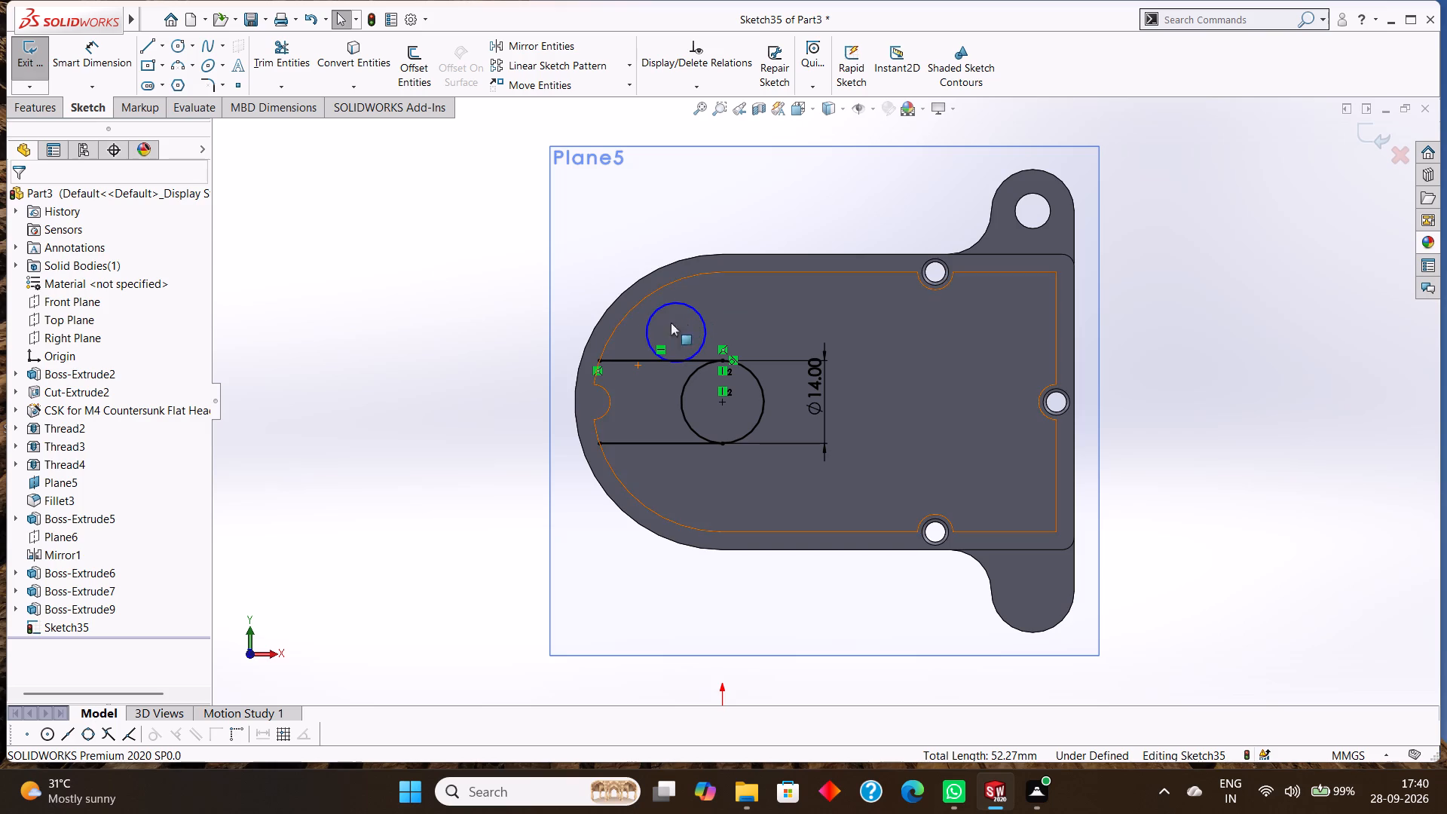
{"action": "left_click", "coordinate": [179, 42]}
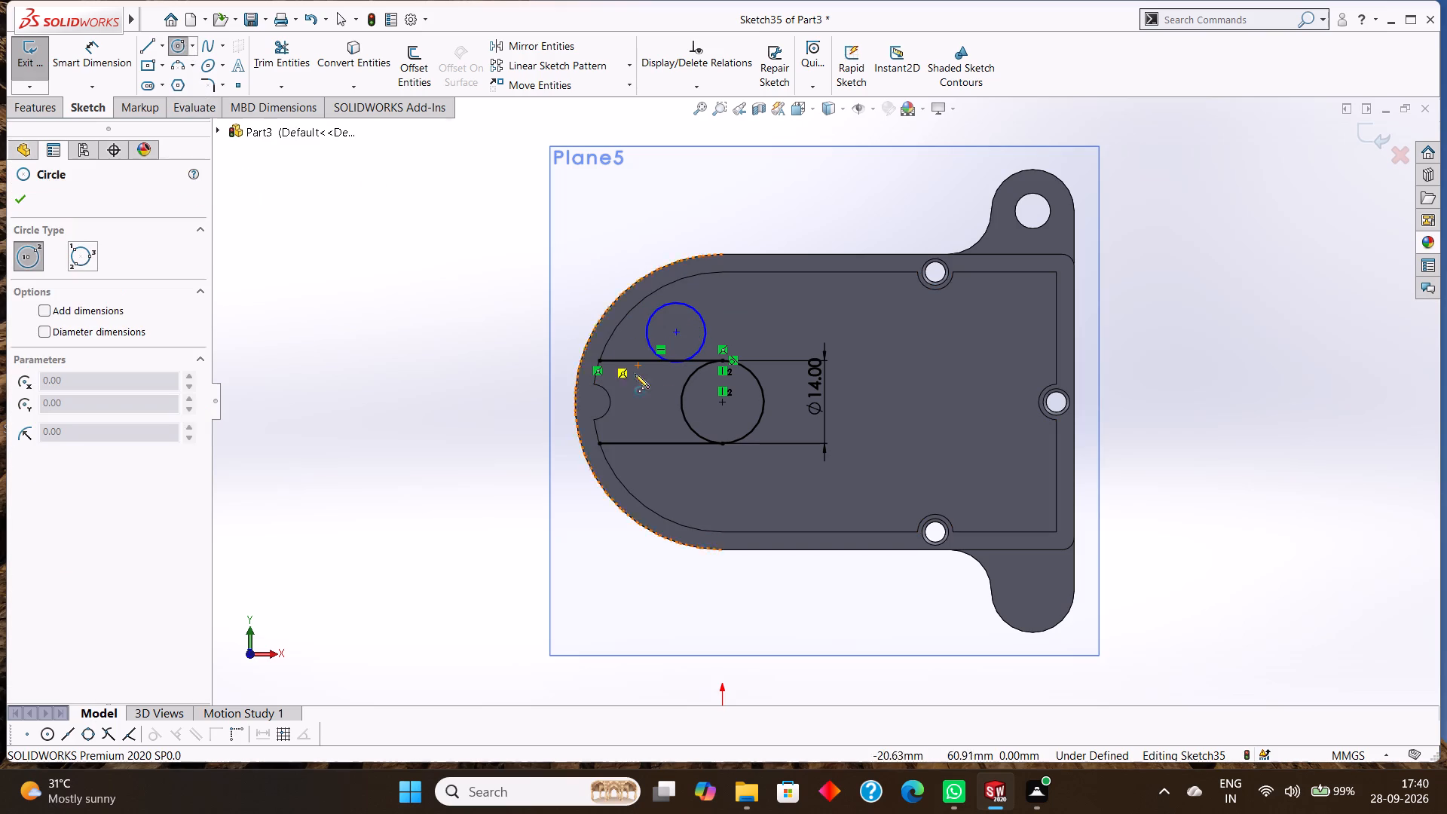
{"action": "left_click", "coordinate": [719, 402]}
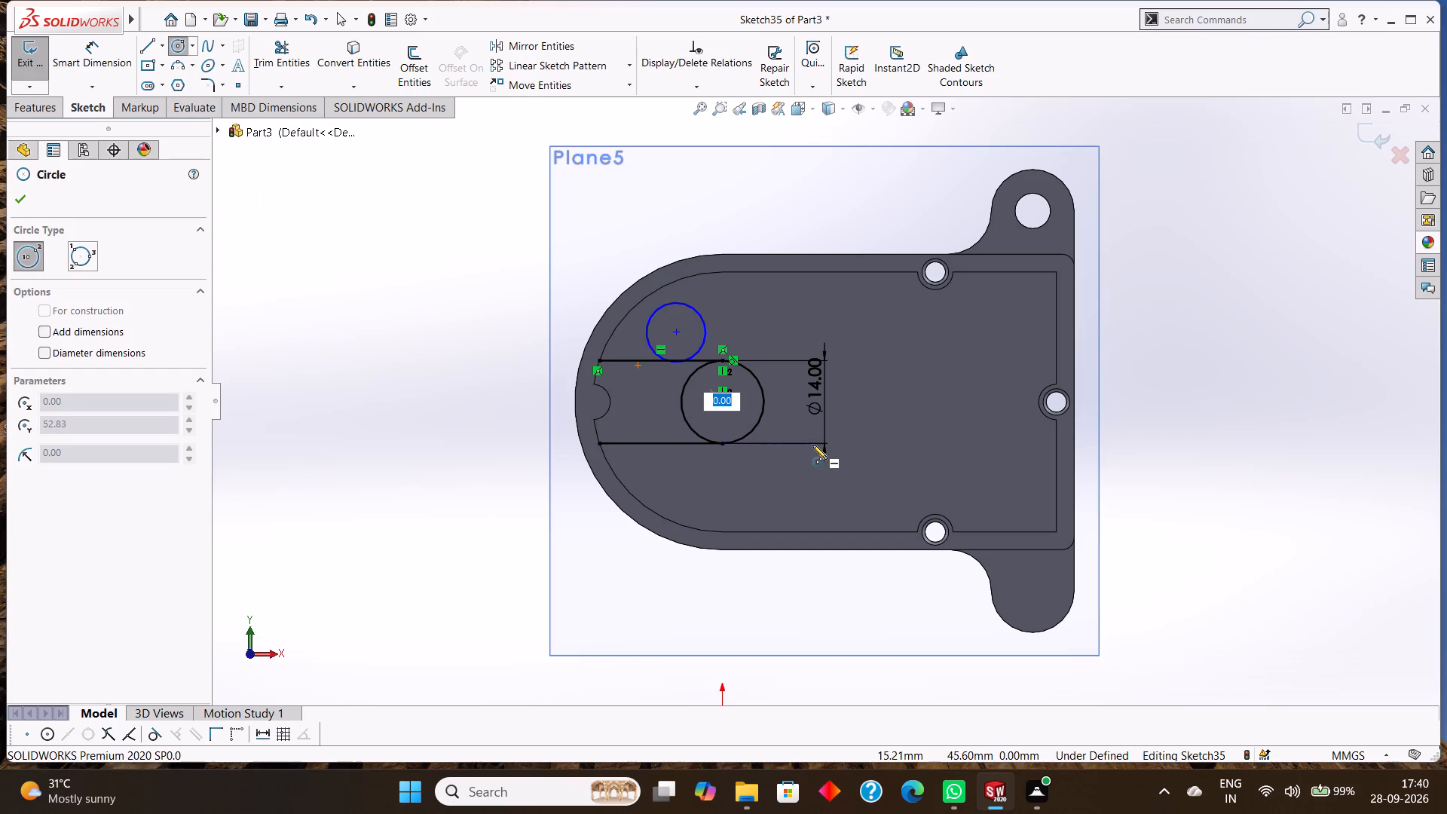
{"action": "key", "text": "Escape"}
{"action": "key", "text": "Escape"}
Sketch a circle of 22 mm radius concentric with the 14 mm circle.
{"action": "left_click", "coordinate": [176, 51]}
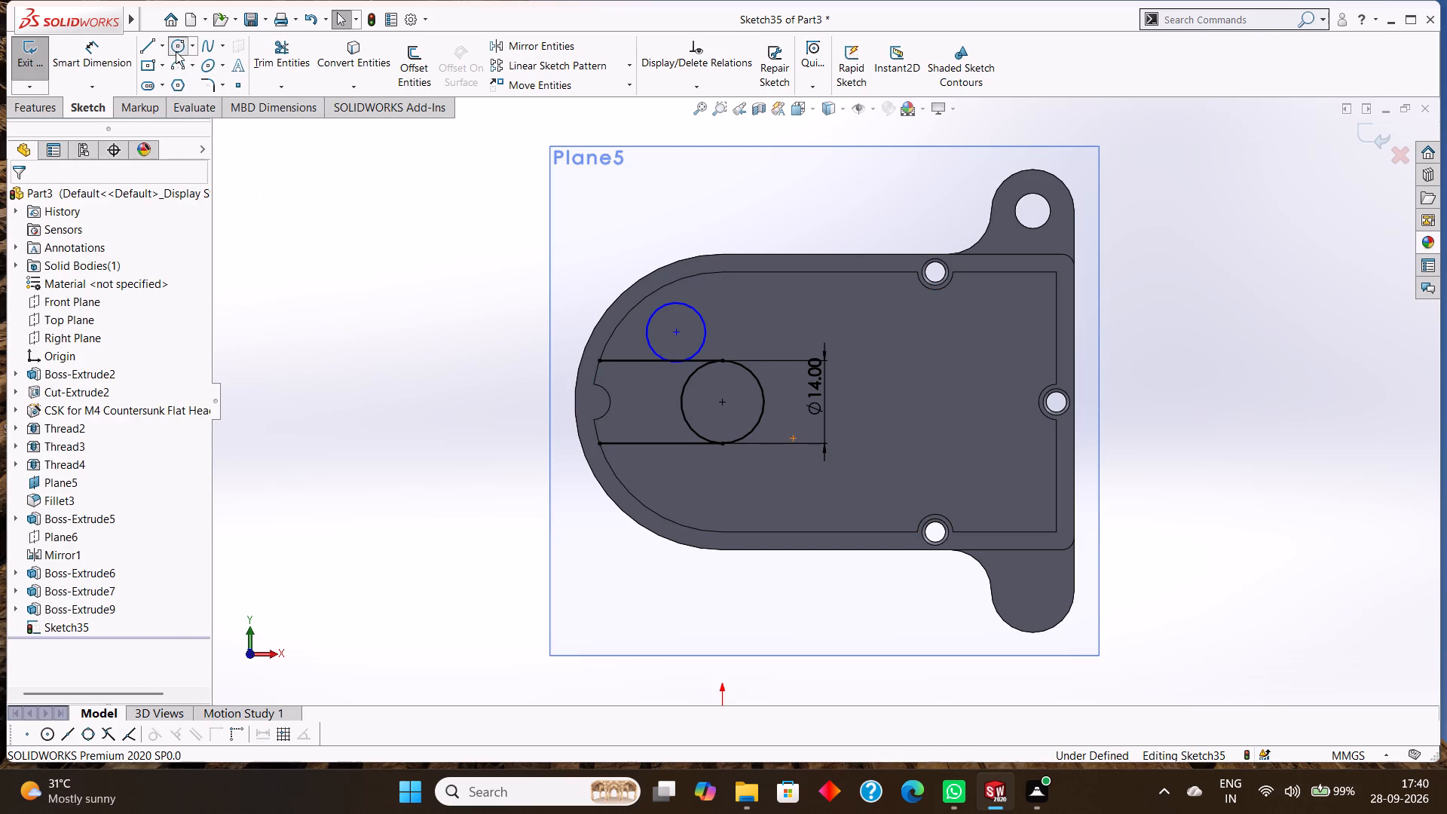
{"action": "left_click", "coordinate": [720, 403]}
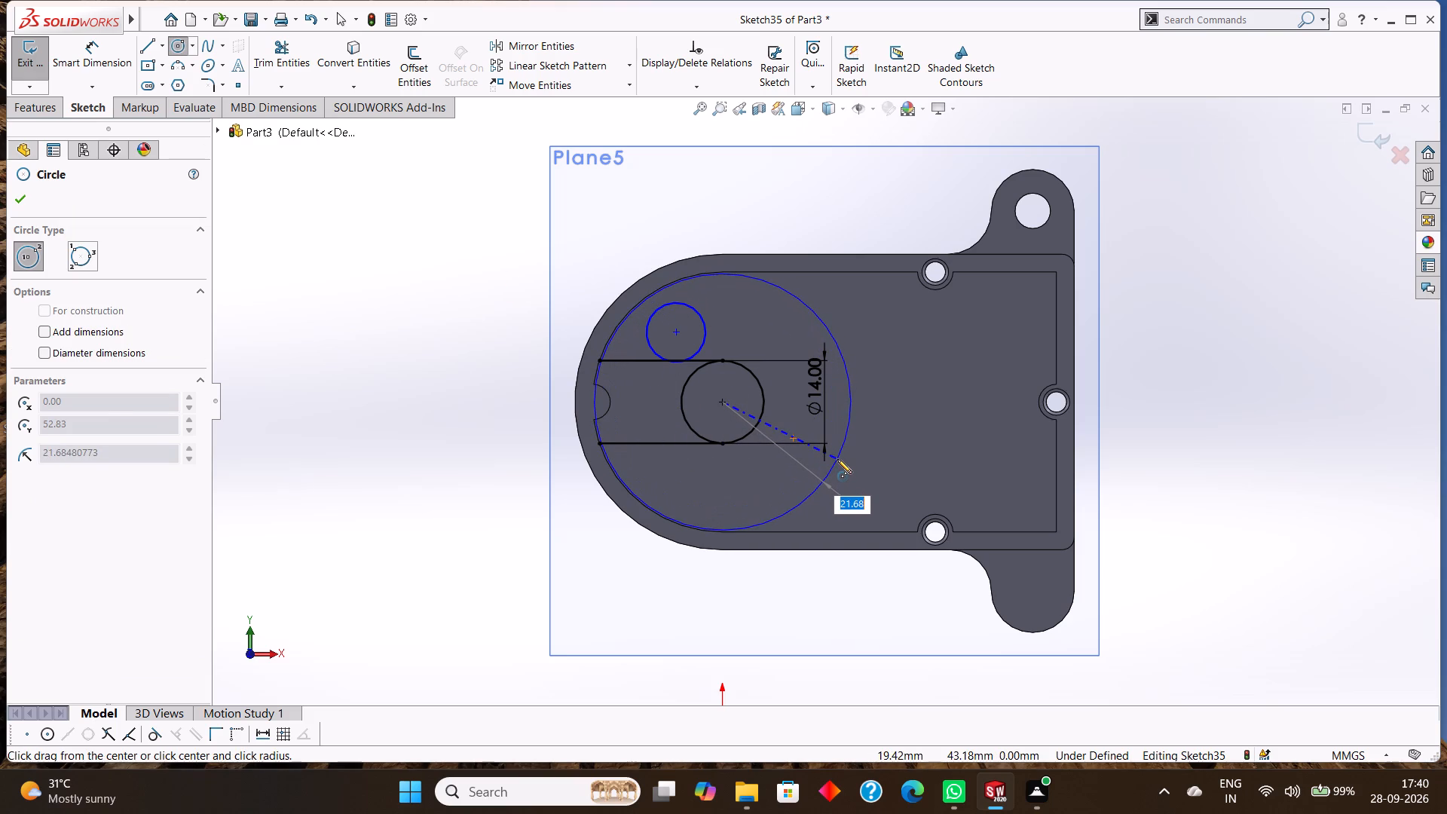
{"action": "type", "text": "22"}
{"action": "key", "text": "Return"}
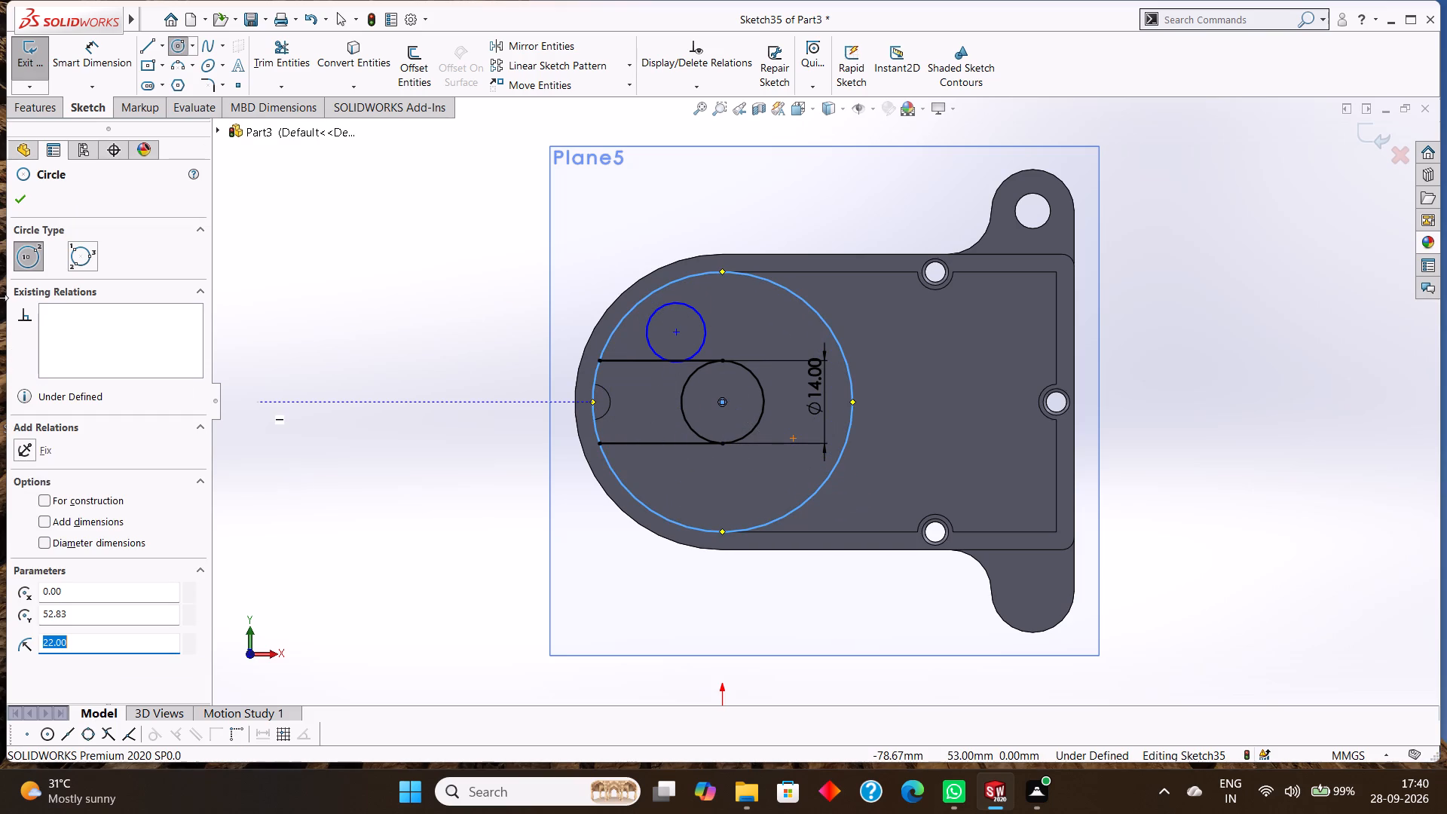
{"action": "left_click", "coordinate": [24, 204]}
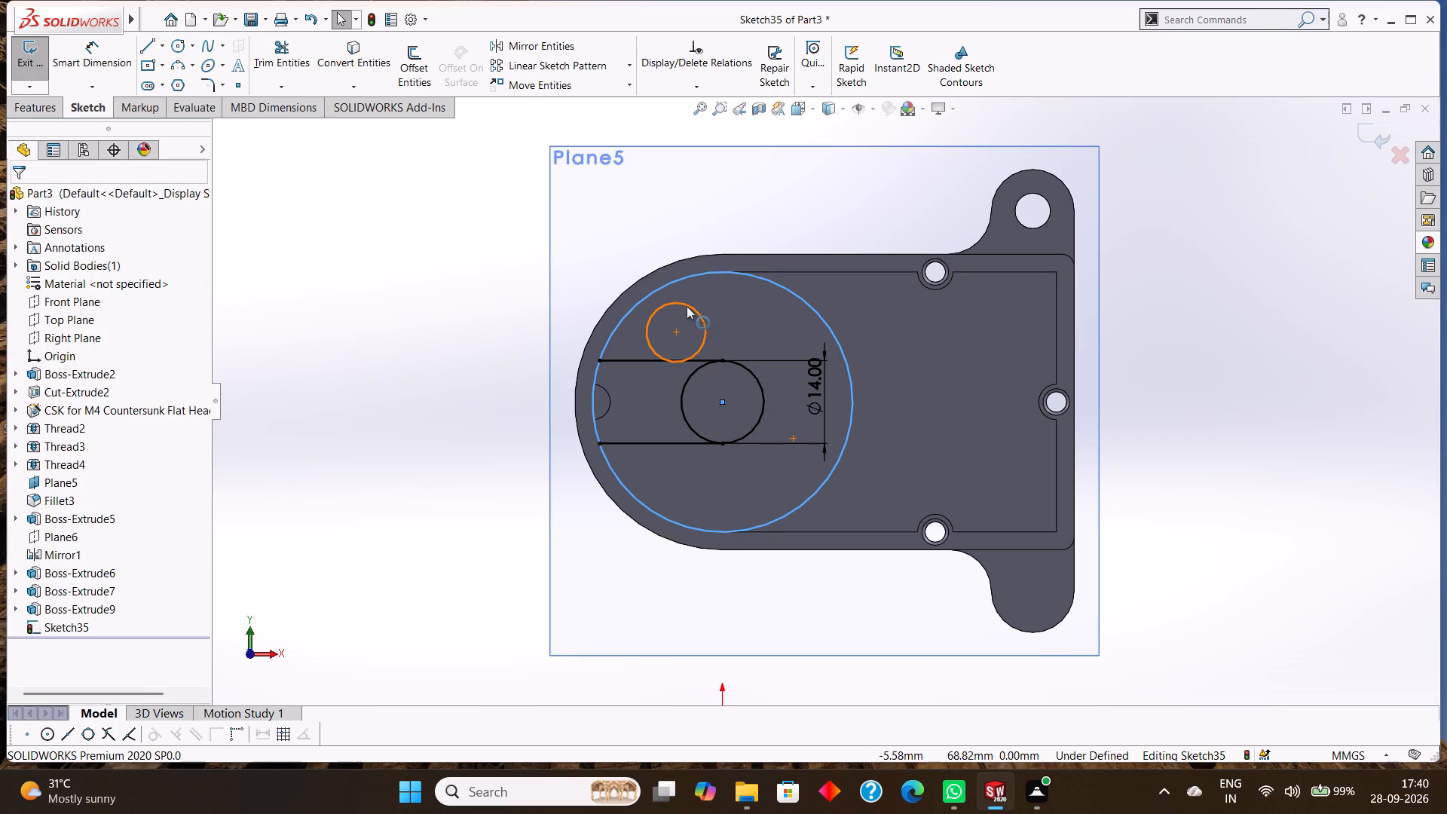
Make the 5 mm radius circle tangent to the 22 mm radius circle.
{"action": "left_click", "coordinate": [686, 305]}
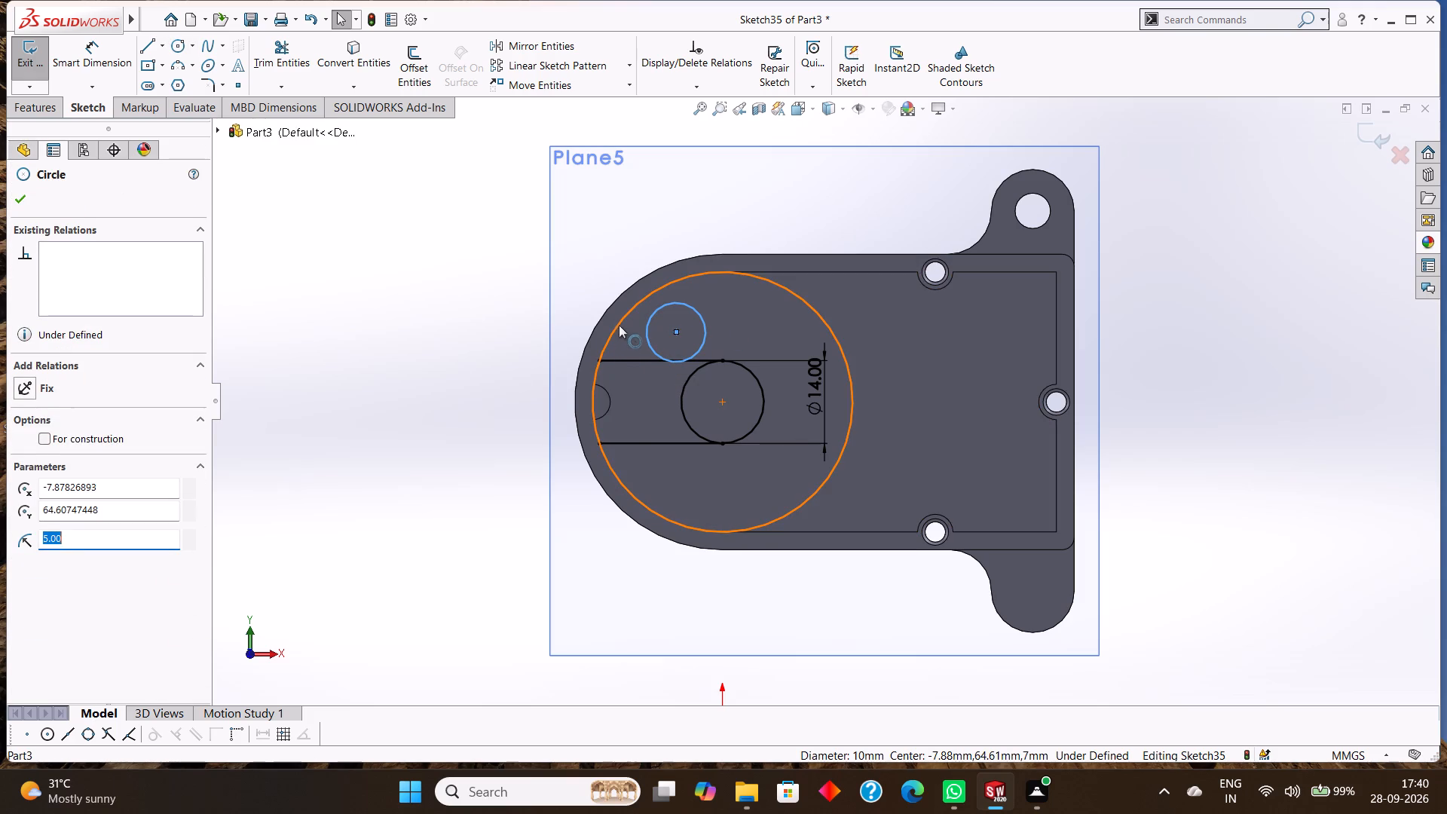
{"action": "left_click", "coordinate": [619, 324], "text": "ctrl"}
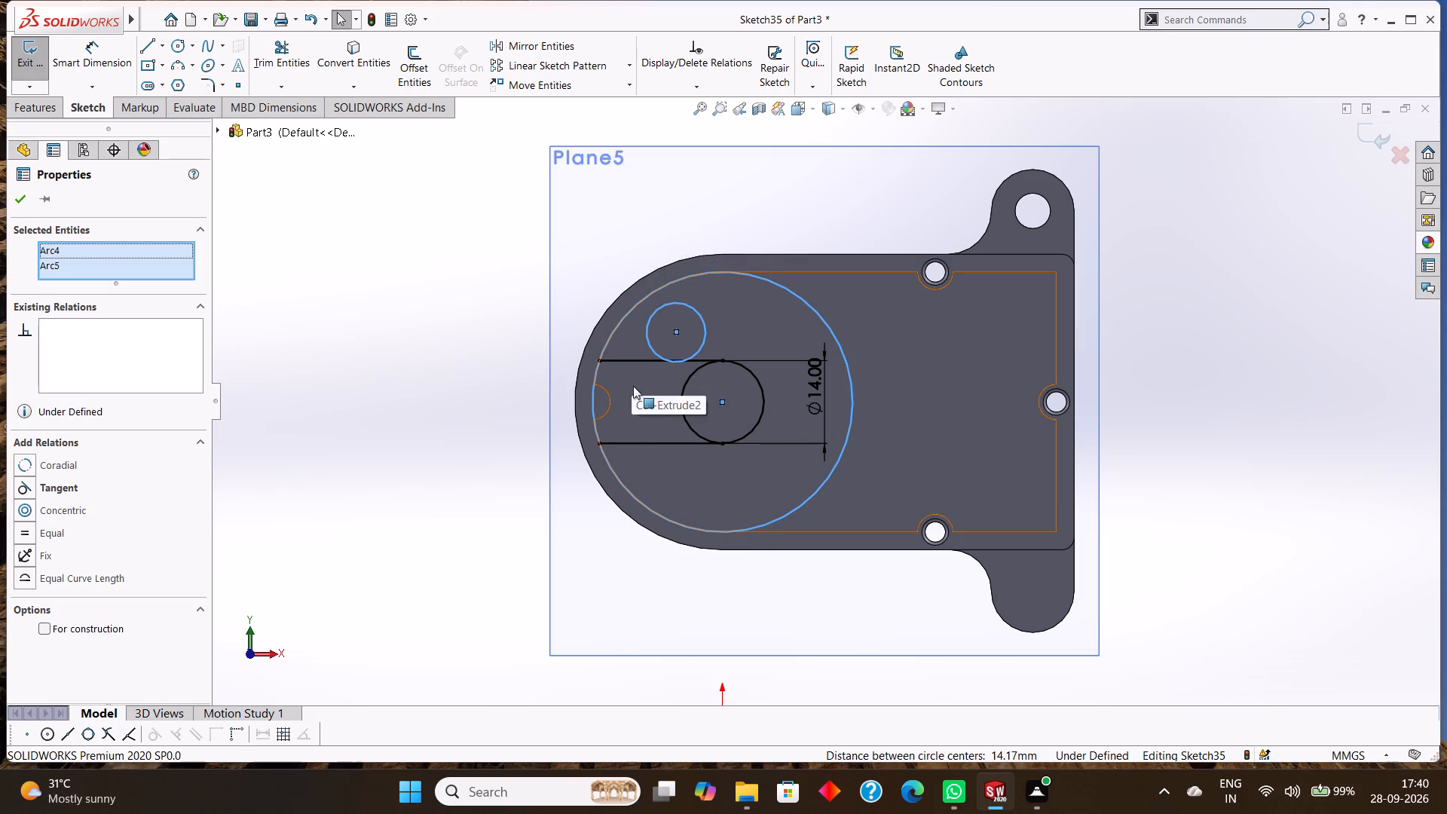
{"action": "left_click", "coordinate": [57, 488]}
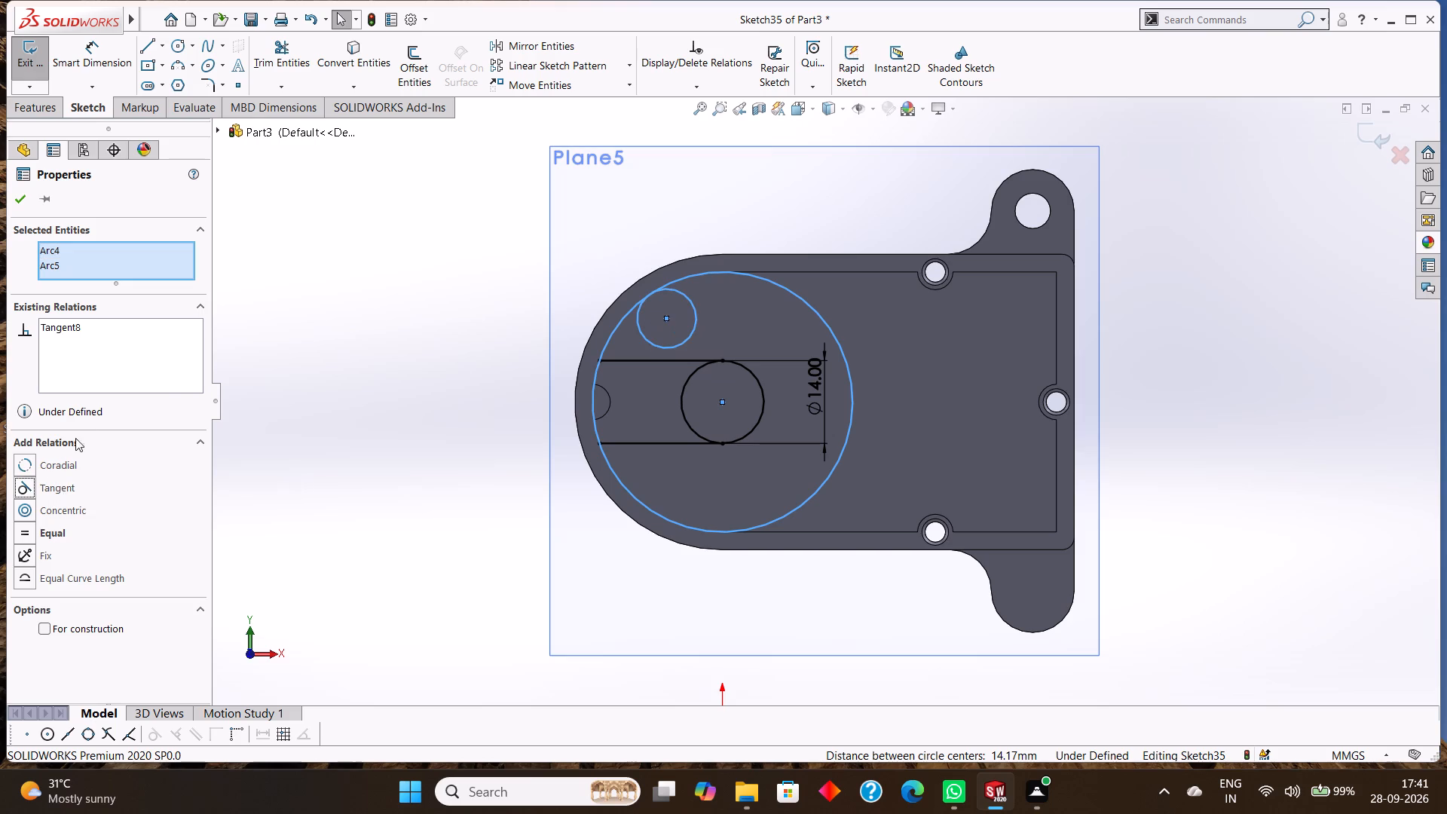
{"action": "left_click", "coordinate": [14, 204]}
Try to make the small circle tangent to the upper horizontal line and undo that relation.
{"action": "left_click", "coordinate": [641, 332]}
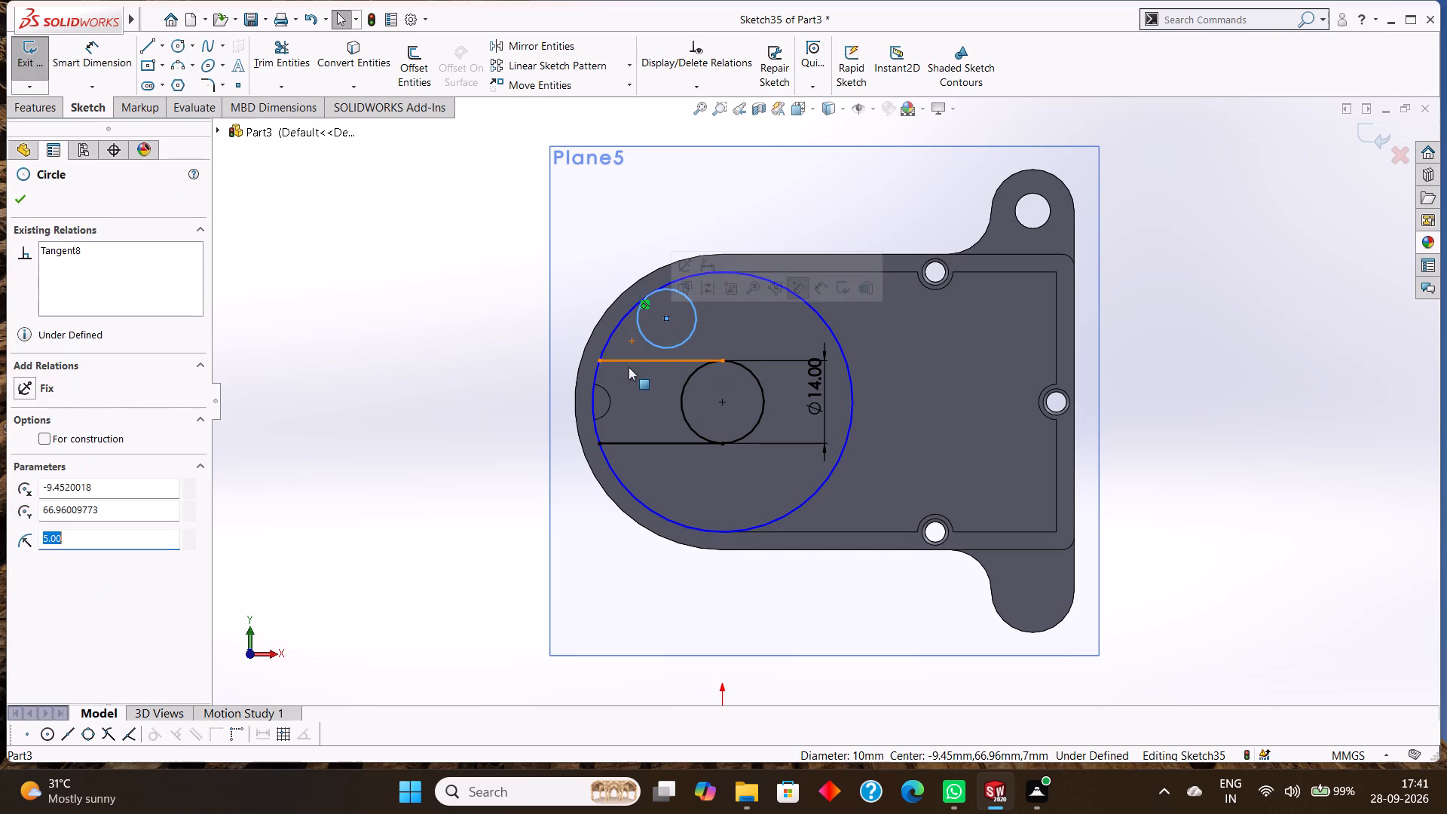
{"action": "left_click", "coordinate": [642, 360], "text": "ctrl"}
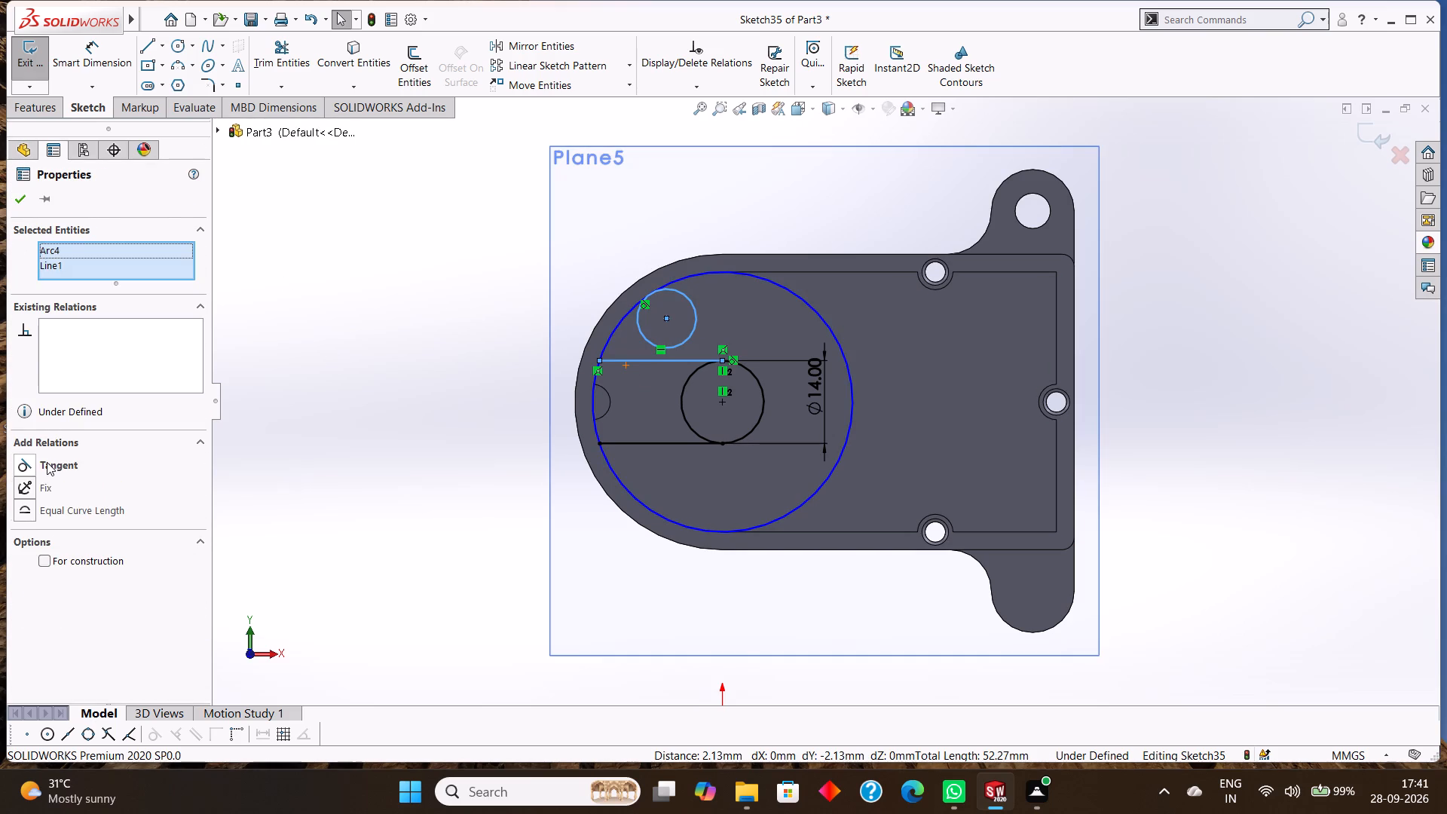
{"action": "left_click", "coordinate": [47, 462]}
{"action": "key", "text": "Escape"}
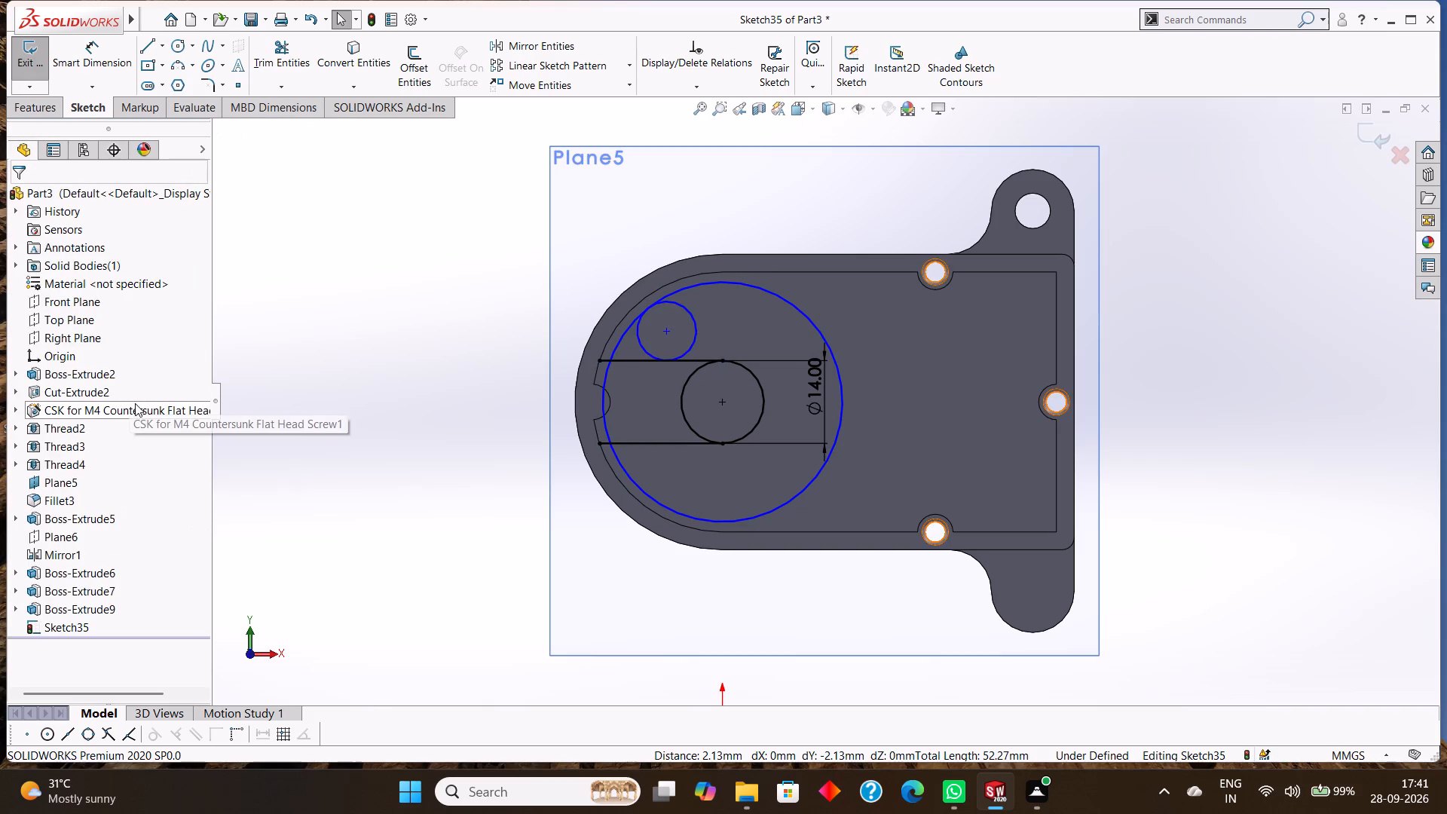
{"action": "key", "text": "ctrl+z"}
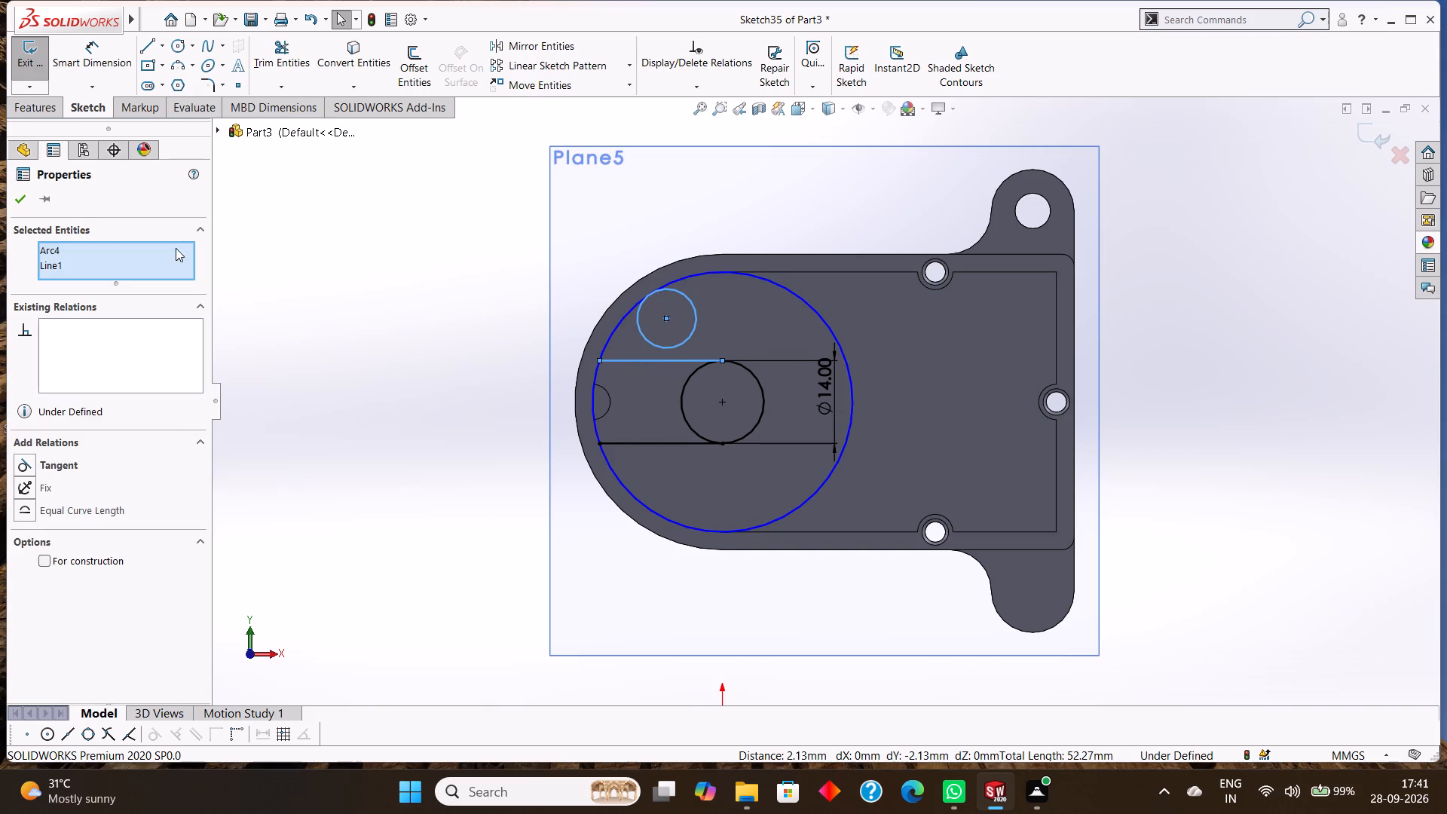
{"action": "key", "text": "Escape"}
Dimension the large circle's diameter at 44 mm.
{"action": "left_click", "coordinate": [77, 60]}
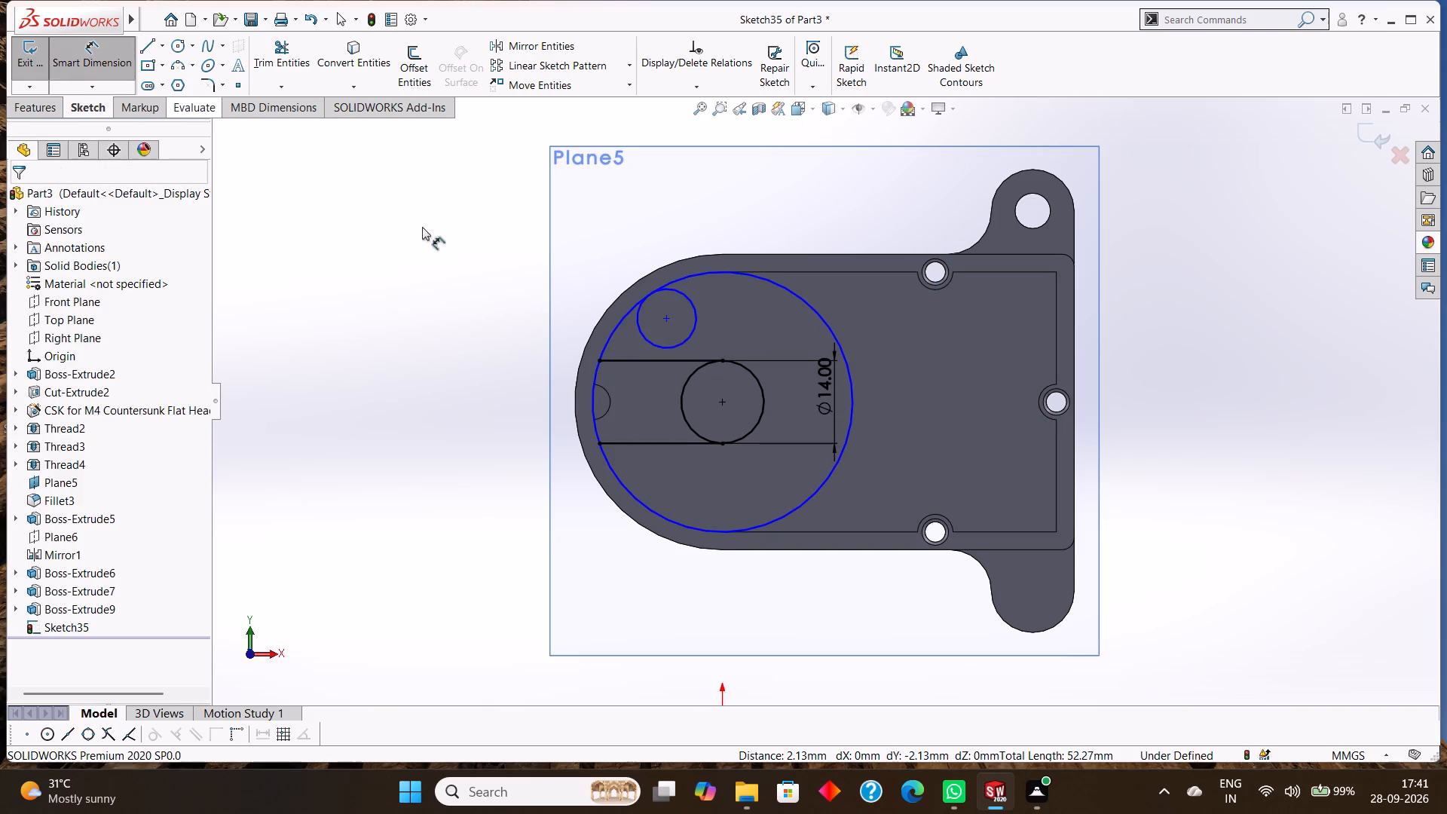
{"action": "left_click", "coordinate": [607, 338]}
{"action": "left_click", "coordinate": [488, 317]}
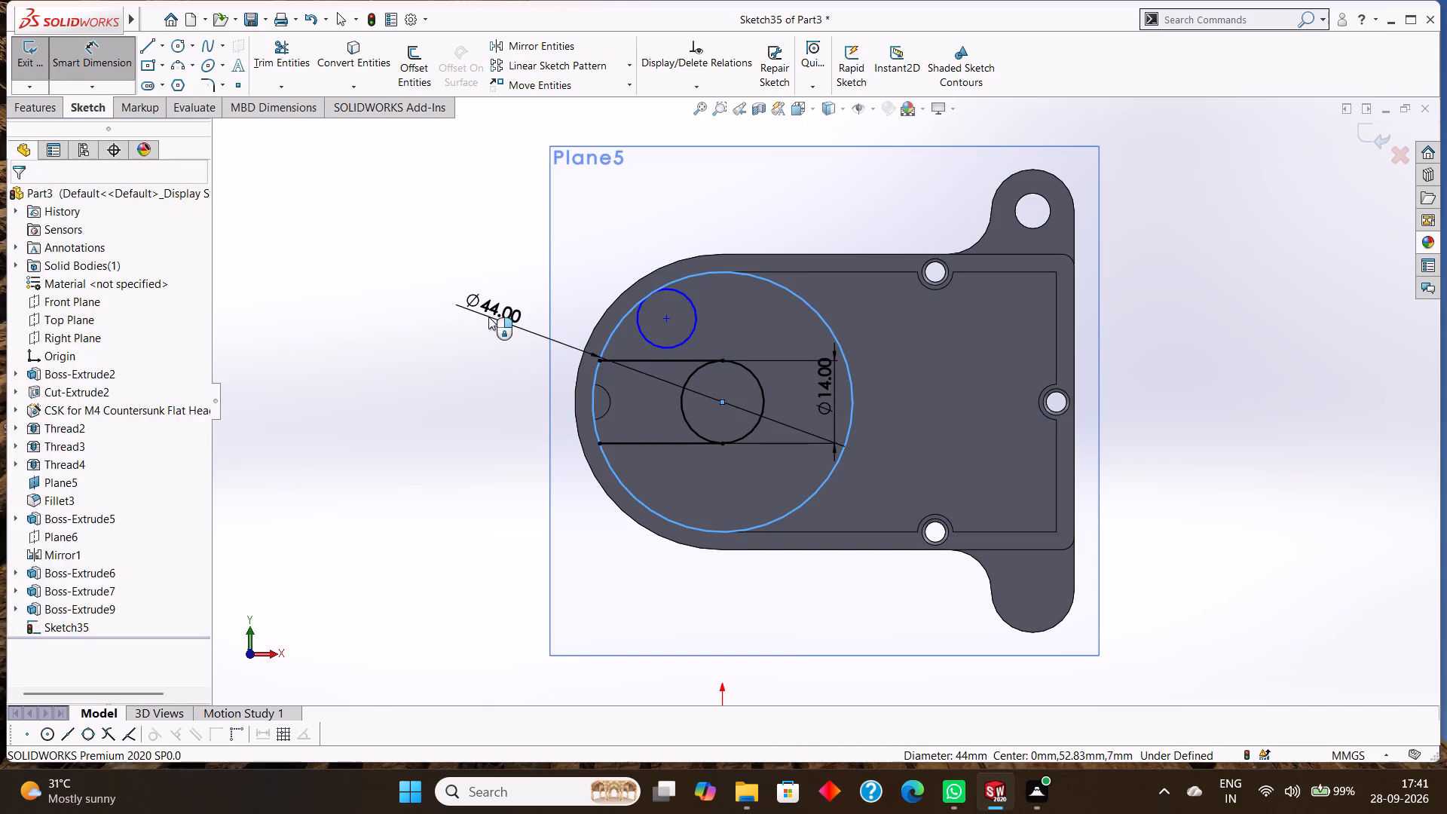
{"action": "left_click", "coordinate": [416, 295]}
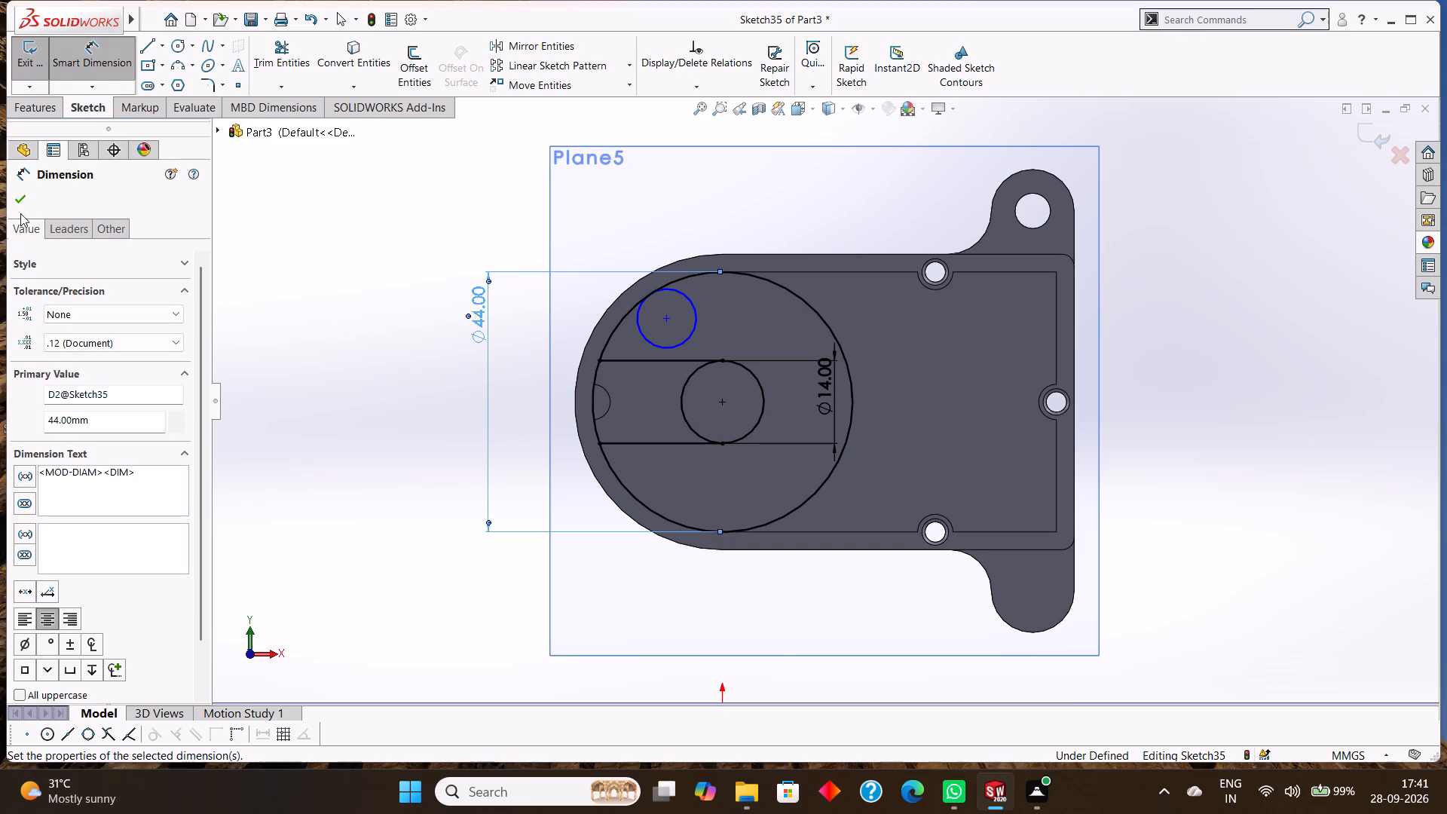
{"action": "left_click", "coordinate": [20, 206]}
Make the small 5 mm radius circle tangent to the upper horizontal line.
{"action": "left_click", "coordinate": [686, 297]}
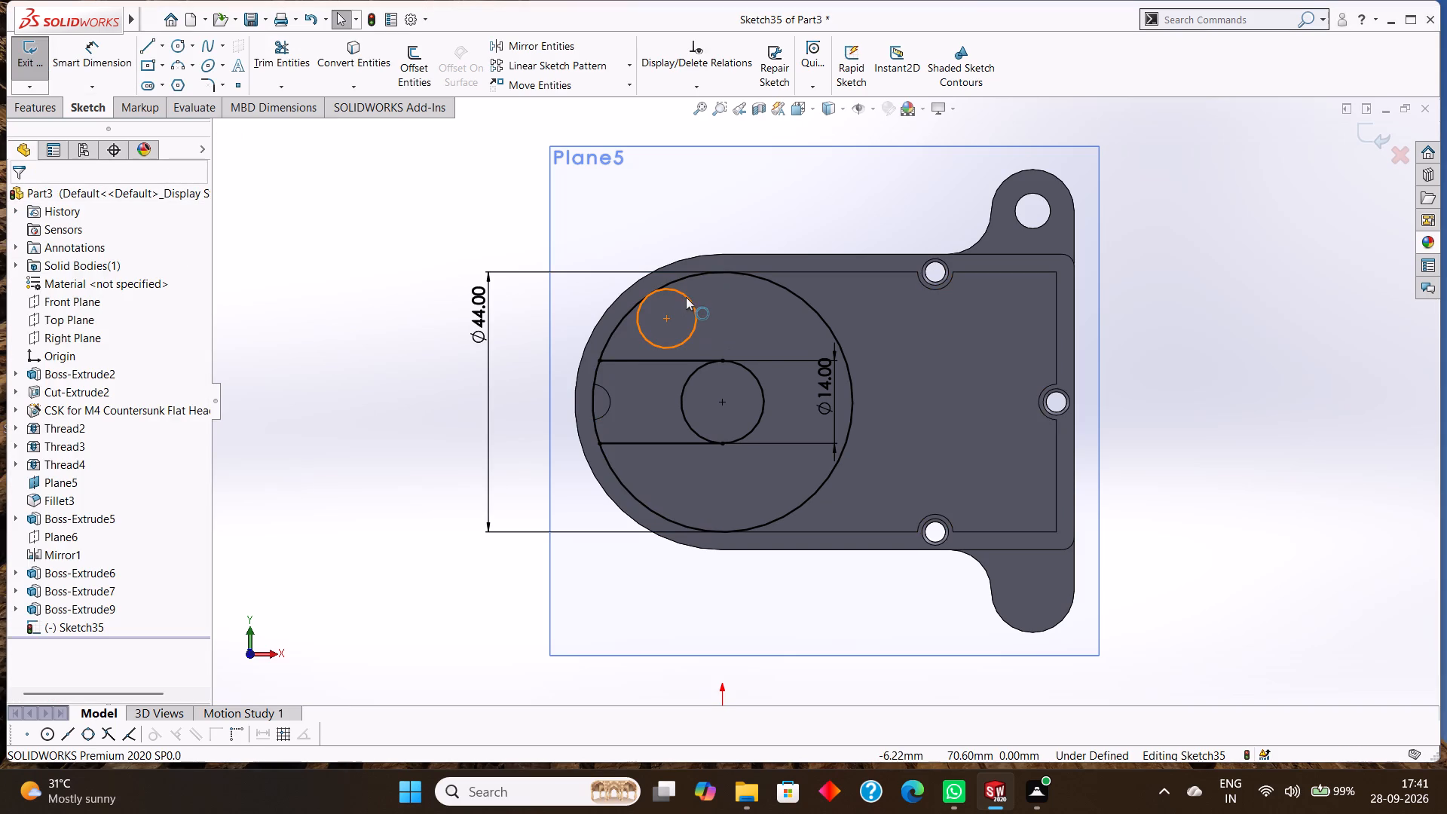
{"action": "left_click", "coordinate": [643, 362], "text": "ctrl"}
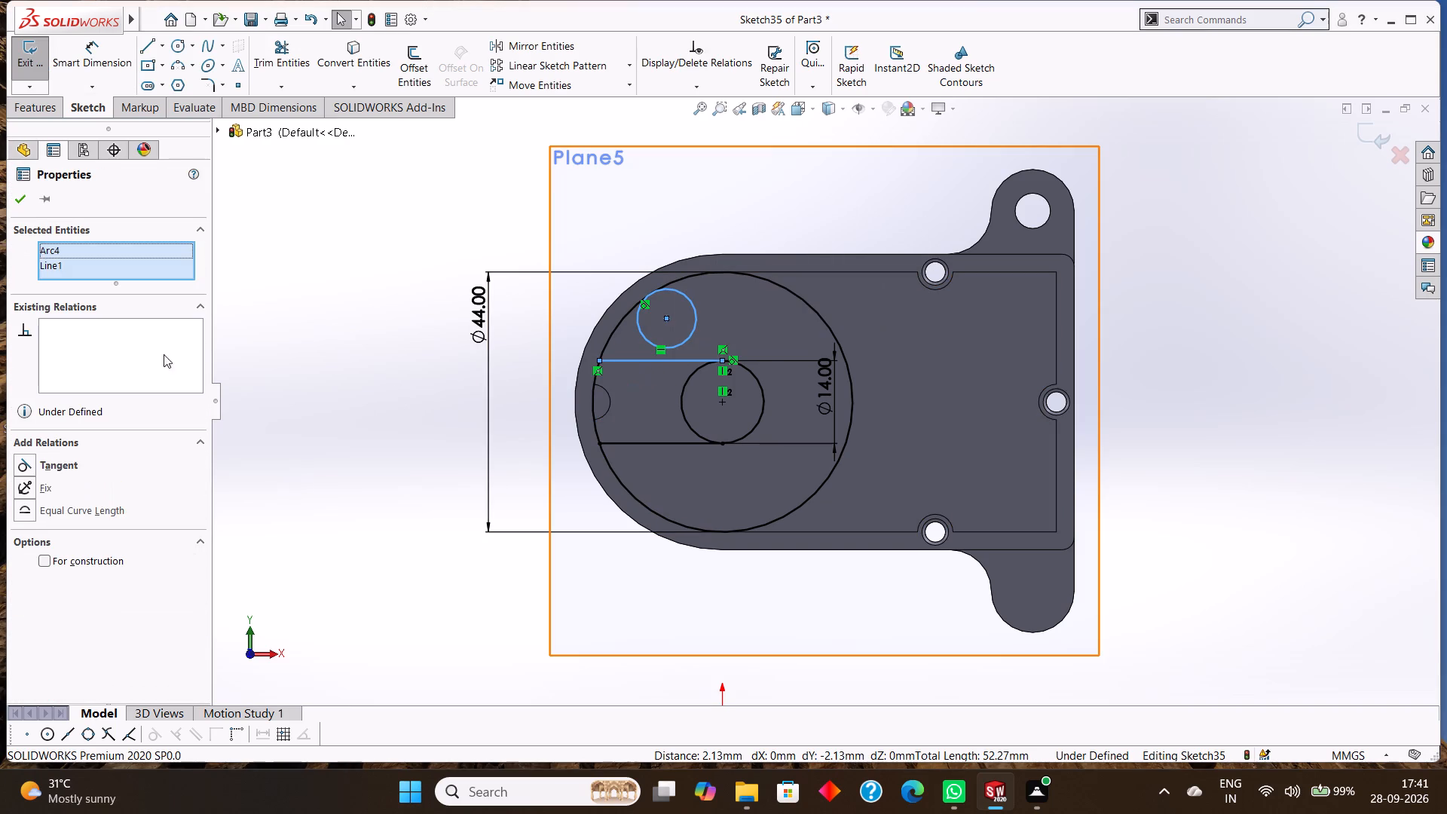
{"action": "left_click", "coordinate": [47, 465]}
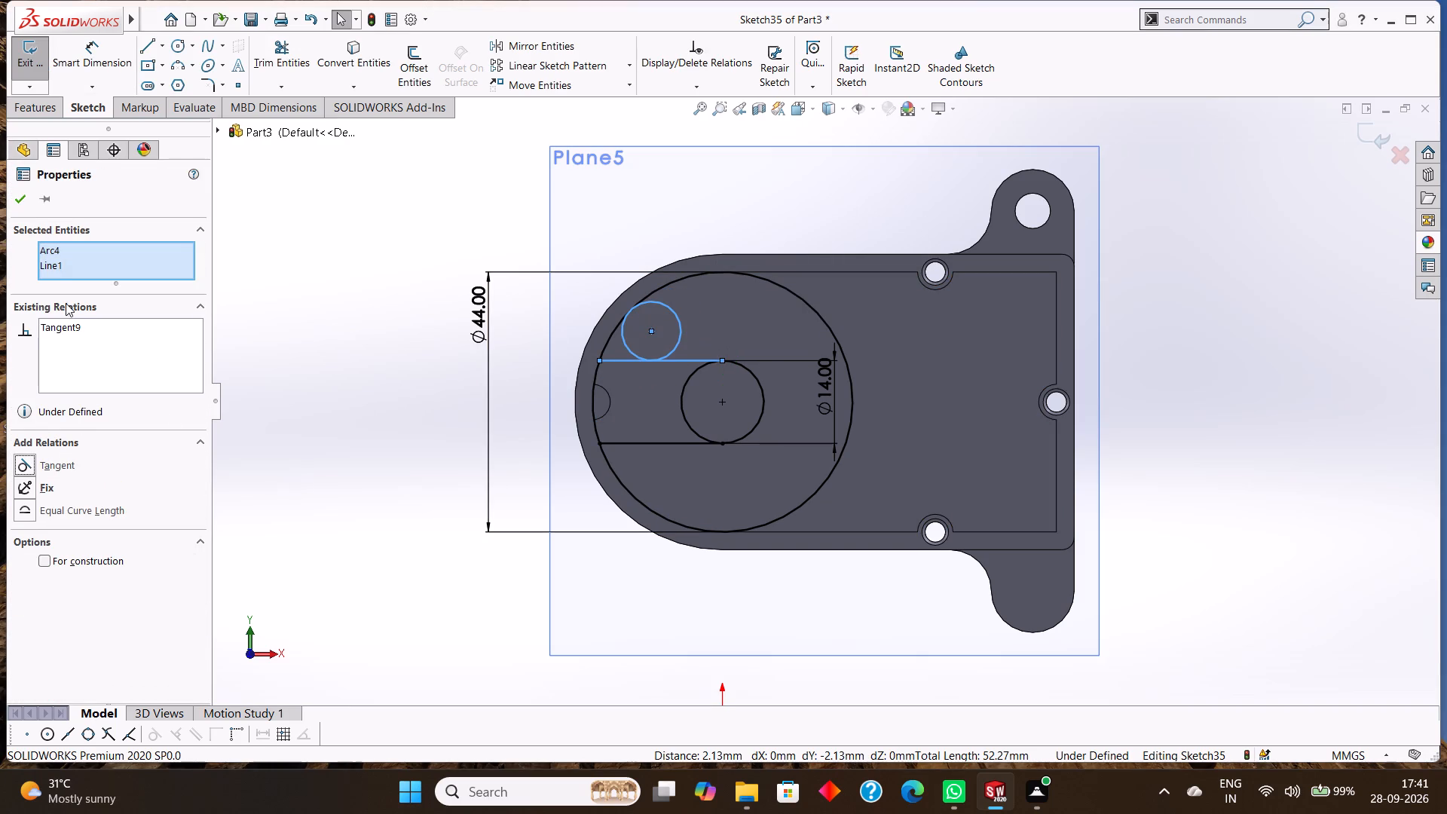
{"action": "left_click", "coordinate": [23, 194]}
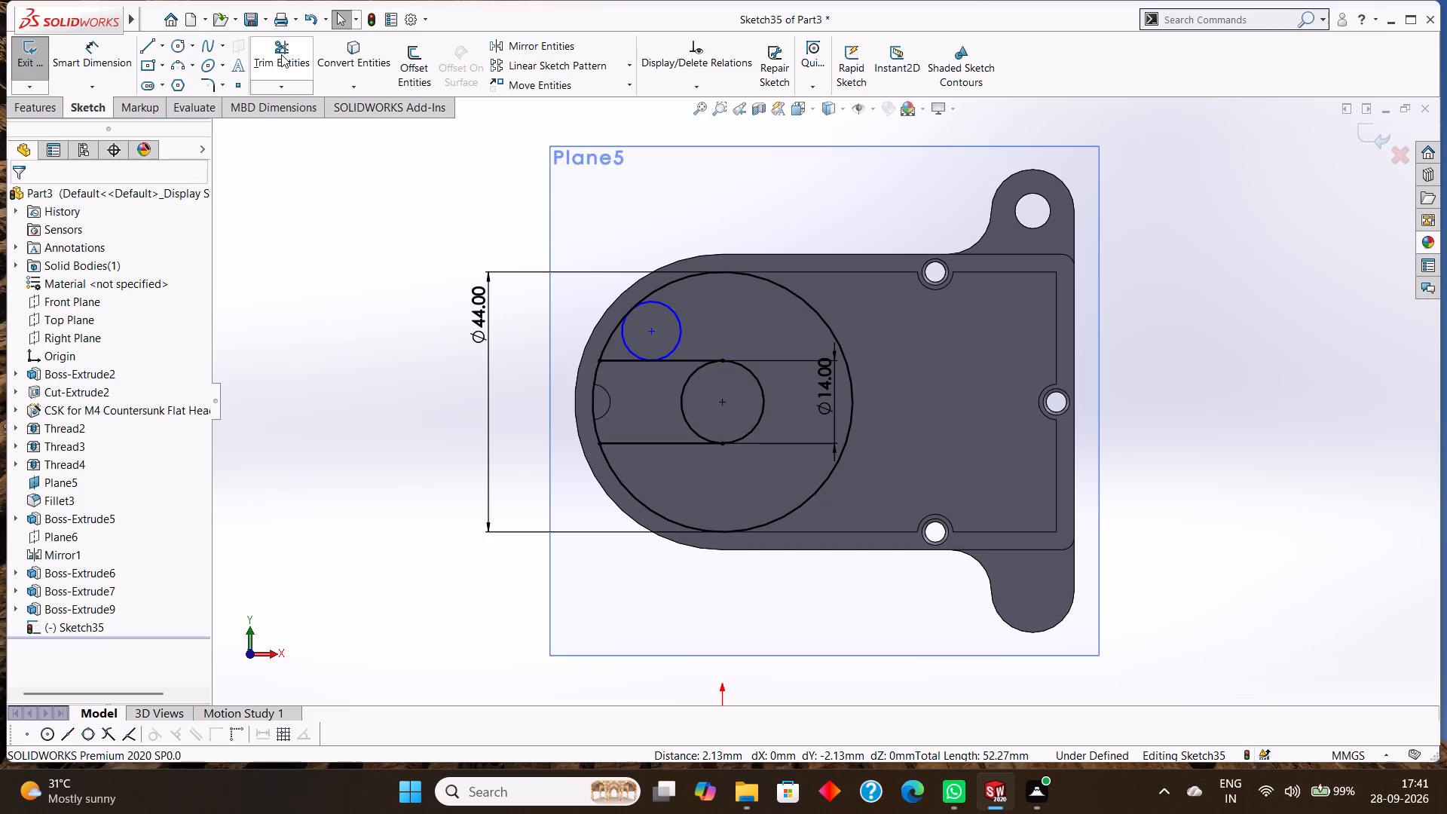
Trim the small upper circle and the excess line end, leaving a corner arc between the upper horizontal line and the 44 mm circle.
{"action": "left_click", "coordinate": [281, 54]}
{"action": "left_click", "coordinate": [668, 306]}
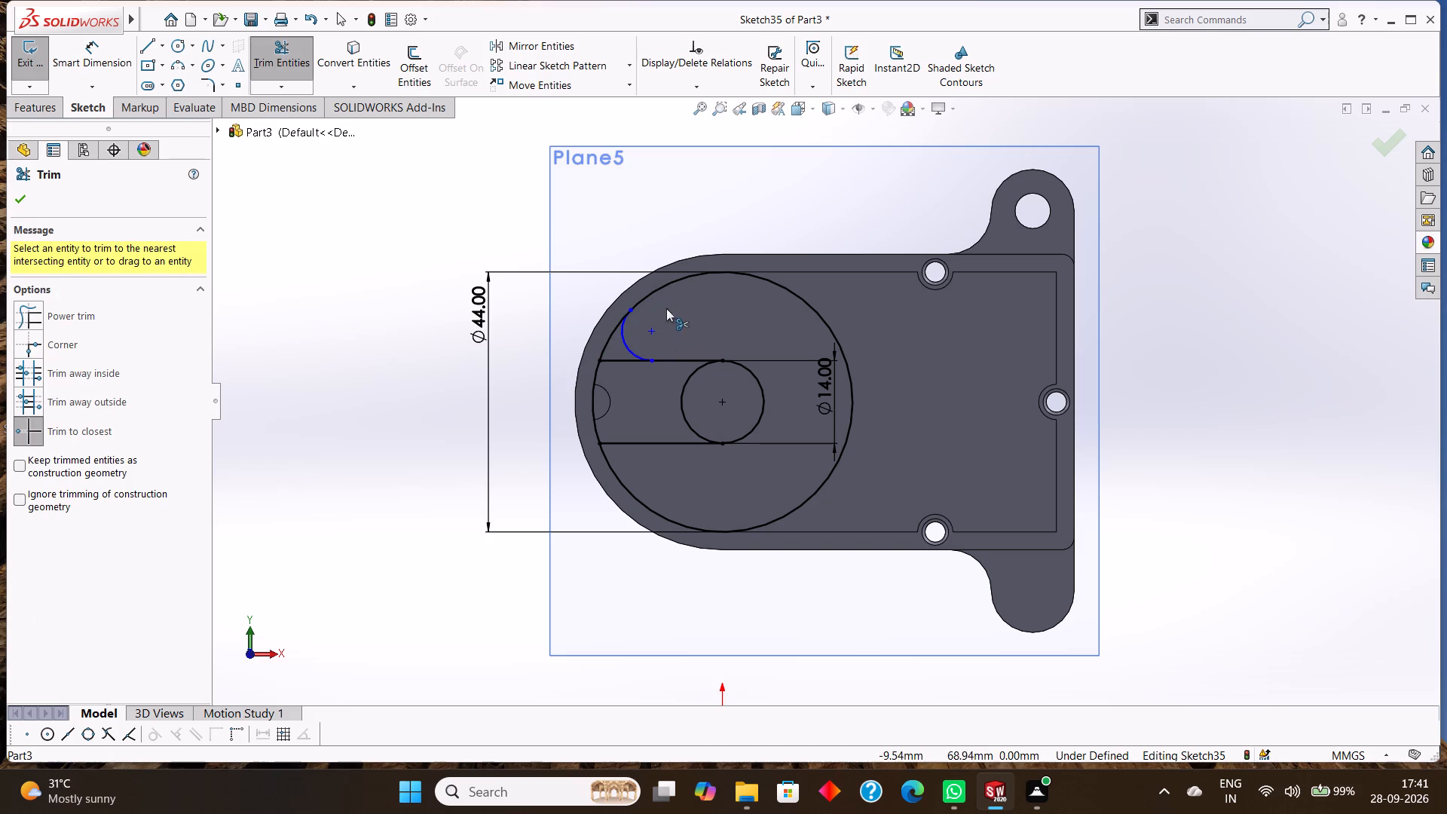
{"action": "left_click", "coordinate": [617, 359]}
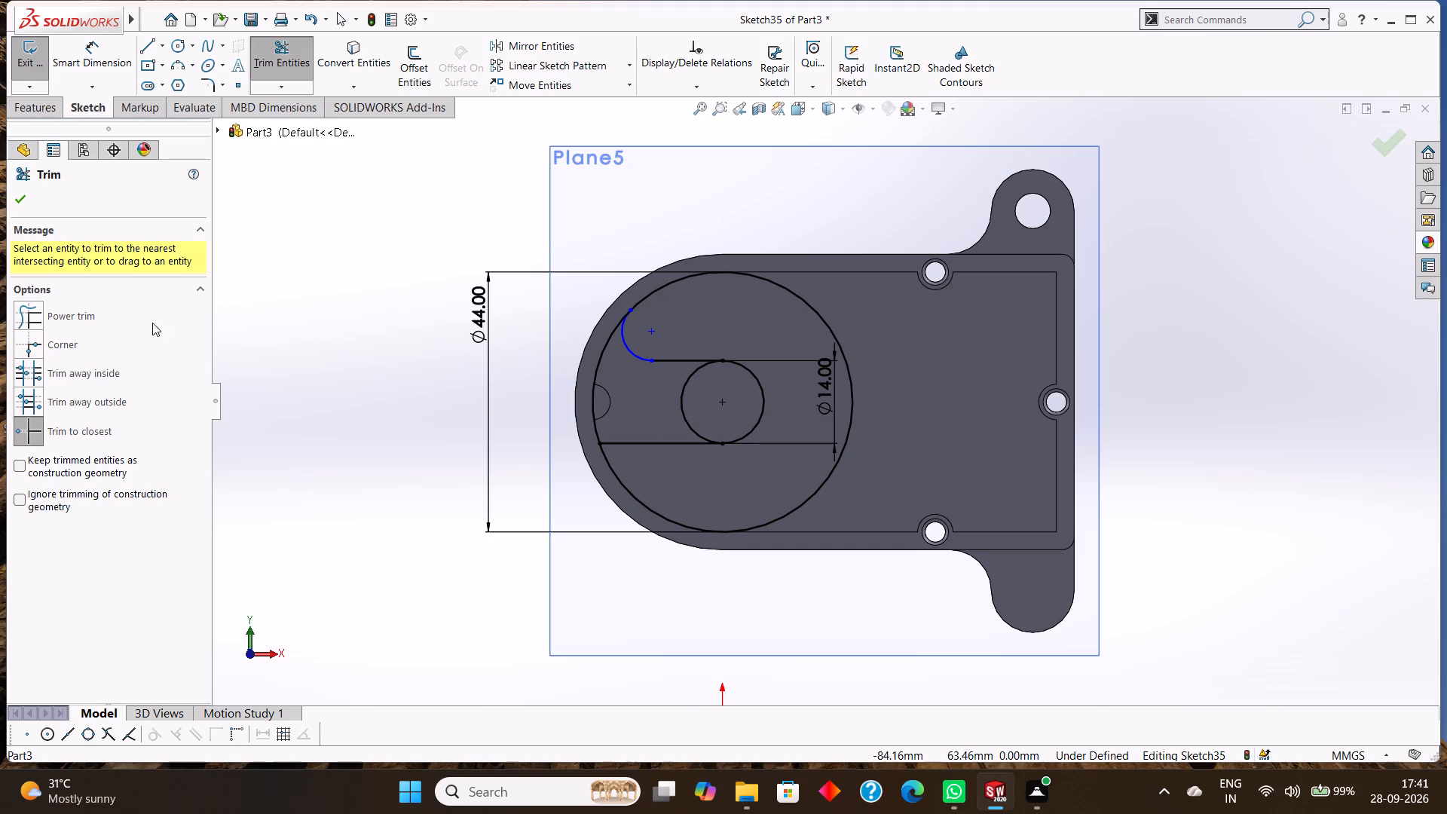
{"action": "left_click", "coordinate": [23, 203]}
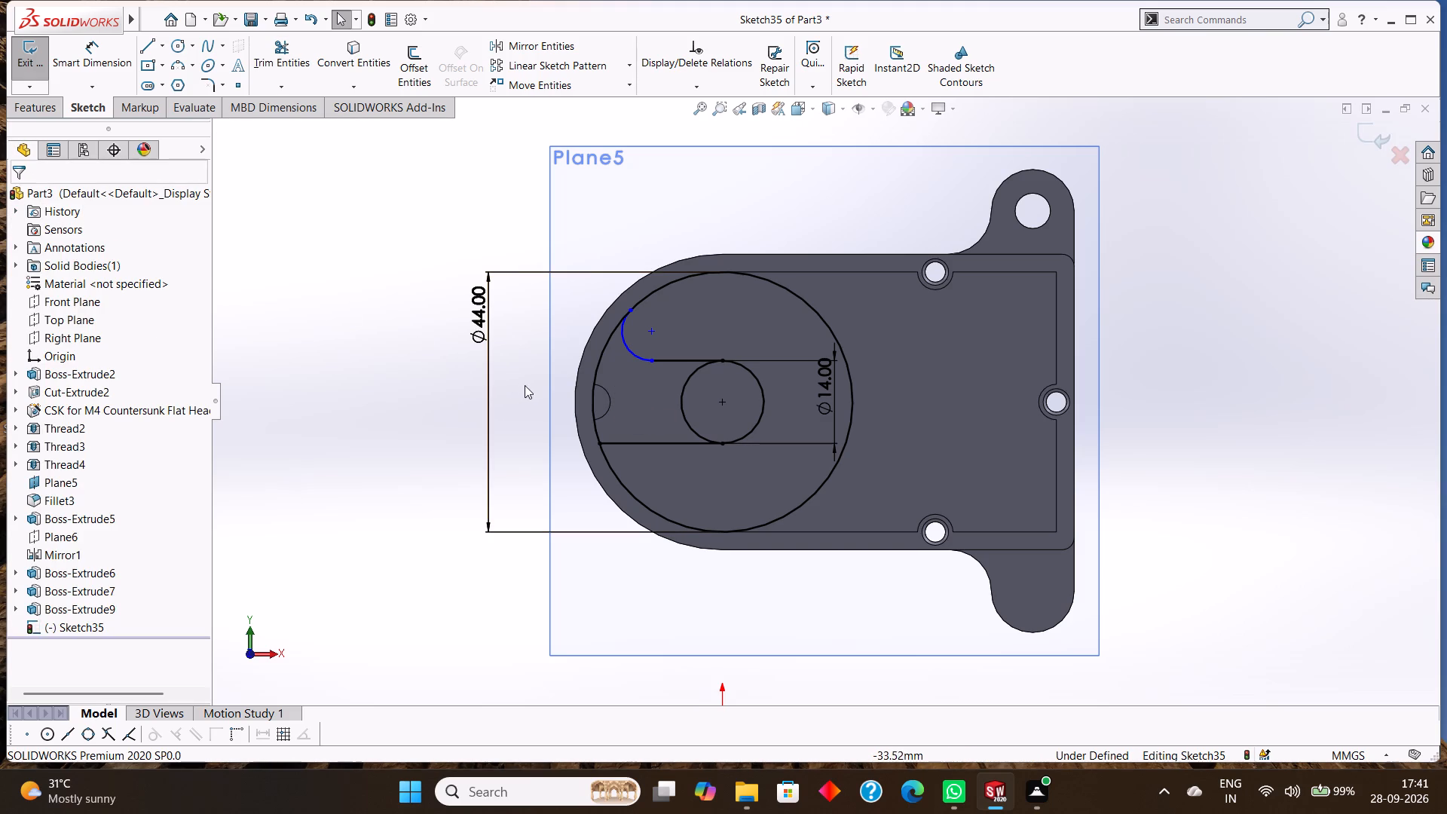
Dimension the upper corner arc's radius at 5 mm.
{"action": "left_click", "coordinate": [72, 51]}
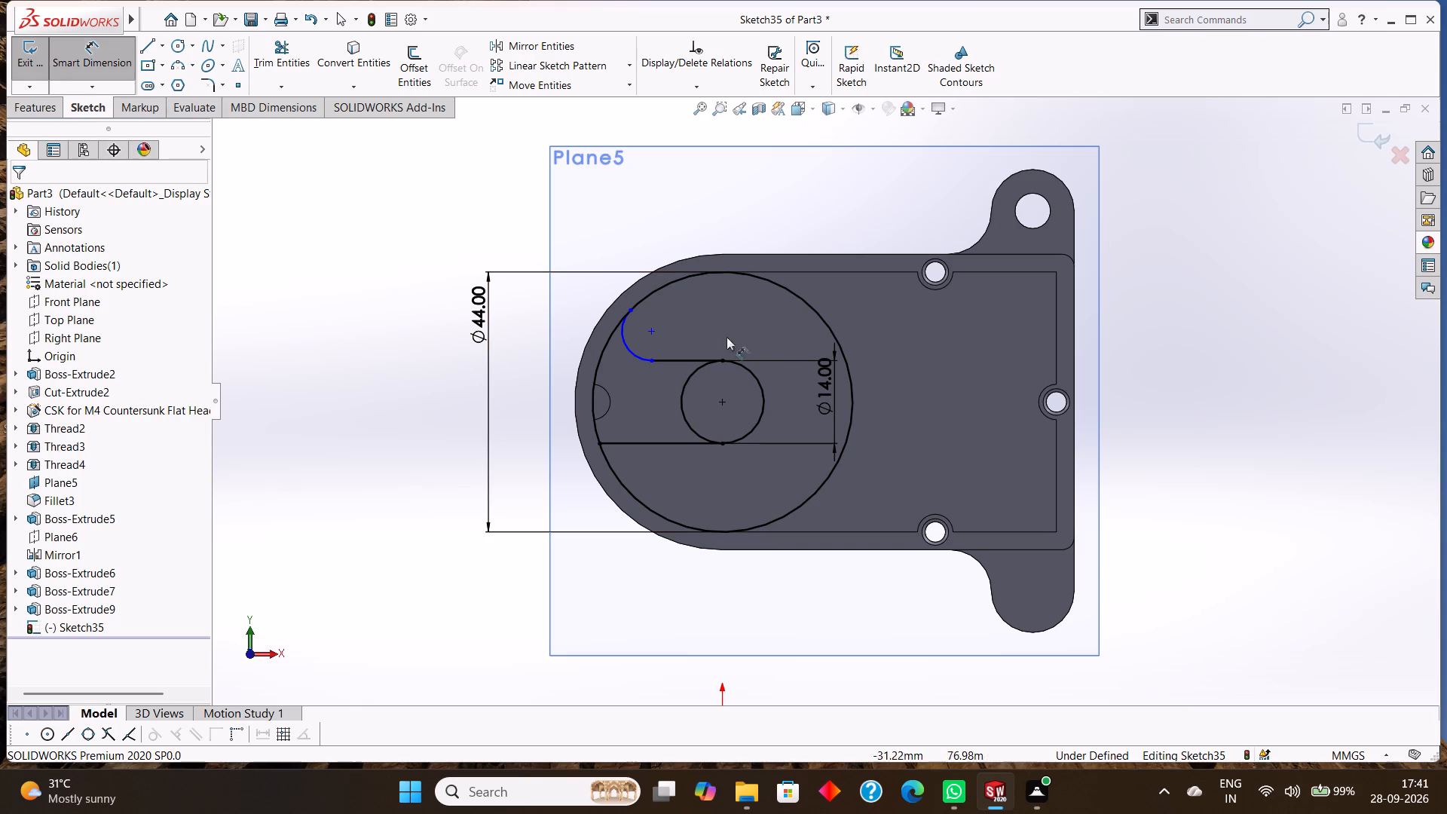
{"action": "left_click", "coordinate": [639, 351]}
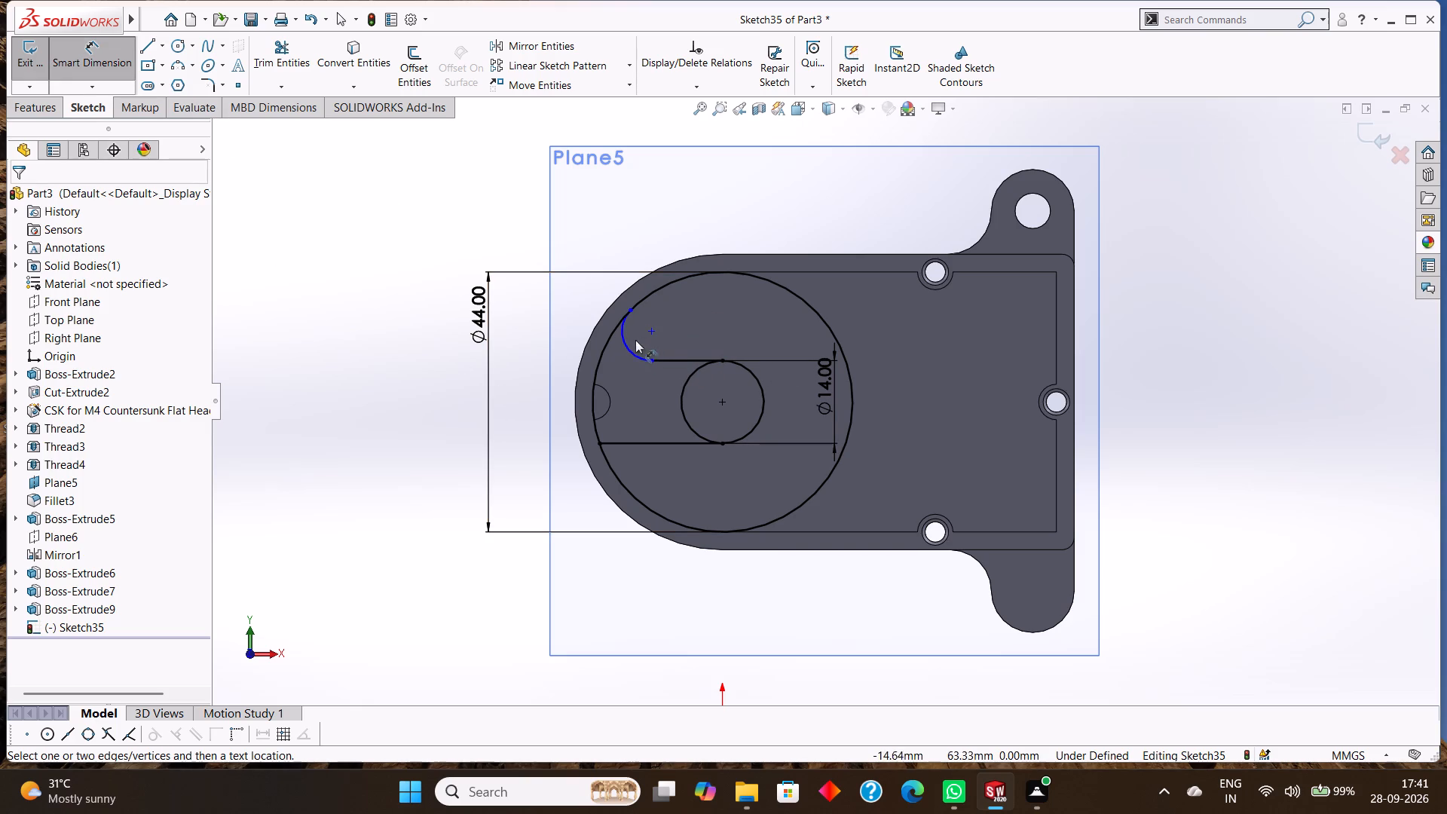
{"action": "left_click", "coordinate": [625, 345]}
{"action": "left_click", "coordinate": [699, 312]}
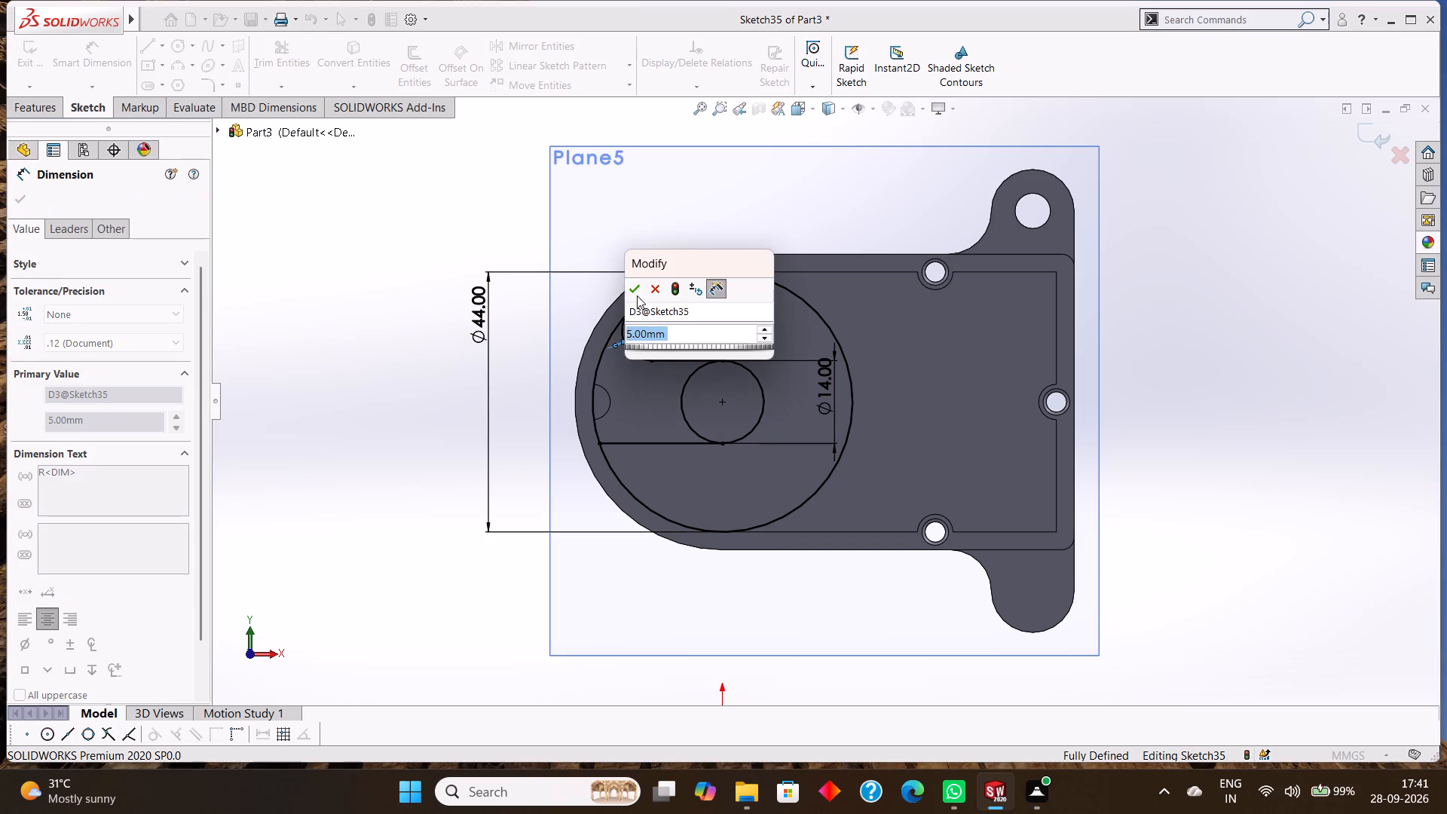
{"action": "left_click", "coordinate": [635, 289]}
{"action": "left_click", "coordinate": [26, 196]}
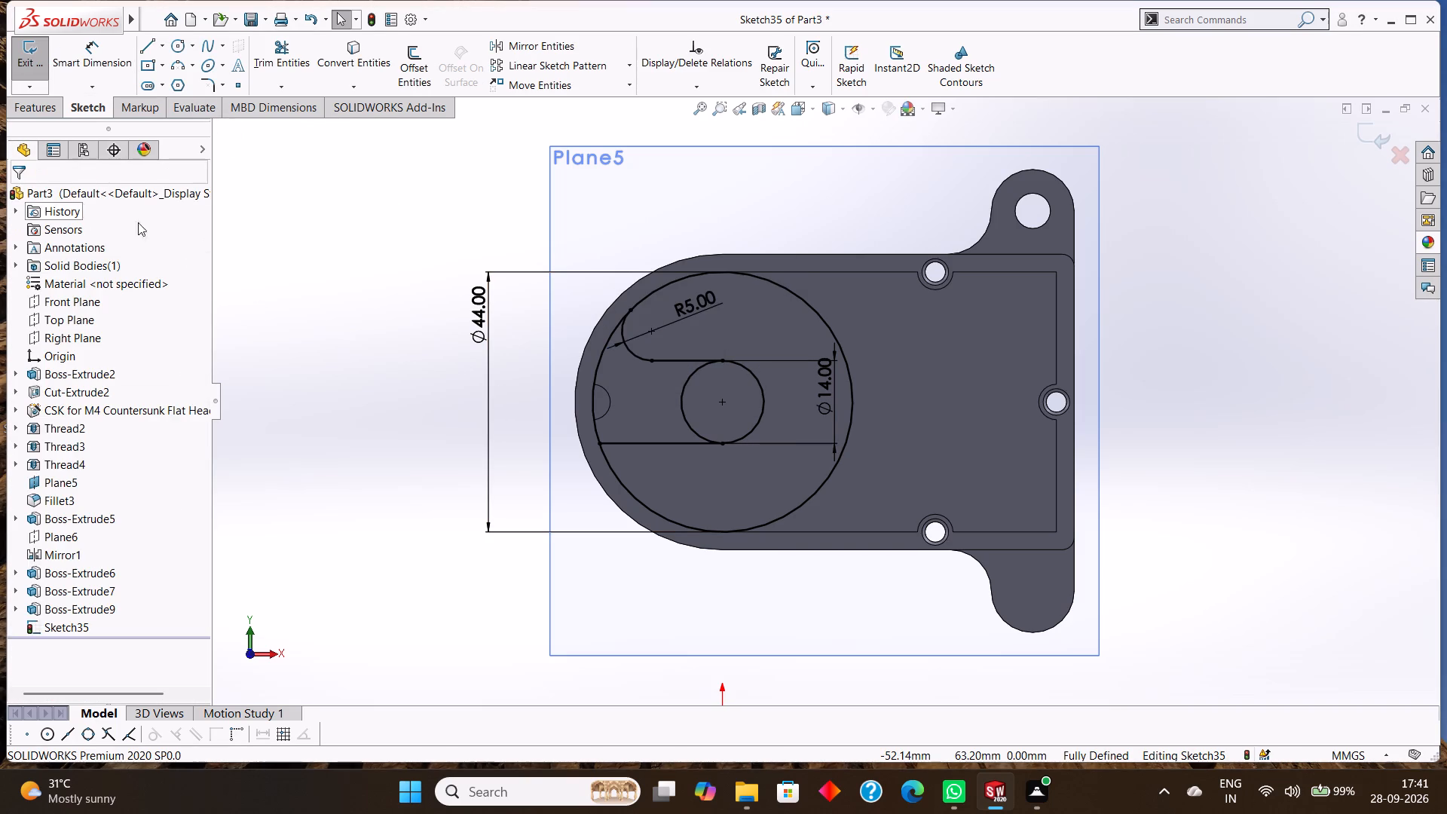
Sketch a circle of 5 mm radius below the lower horizontal line, near the rounded wall.
{"action": "left_click", "coordinate": [175, 48]}
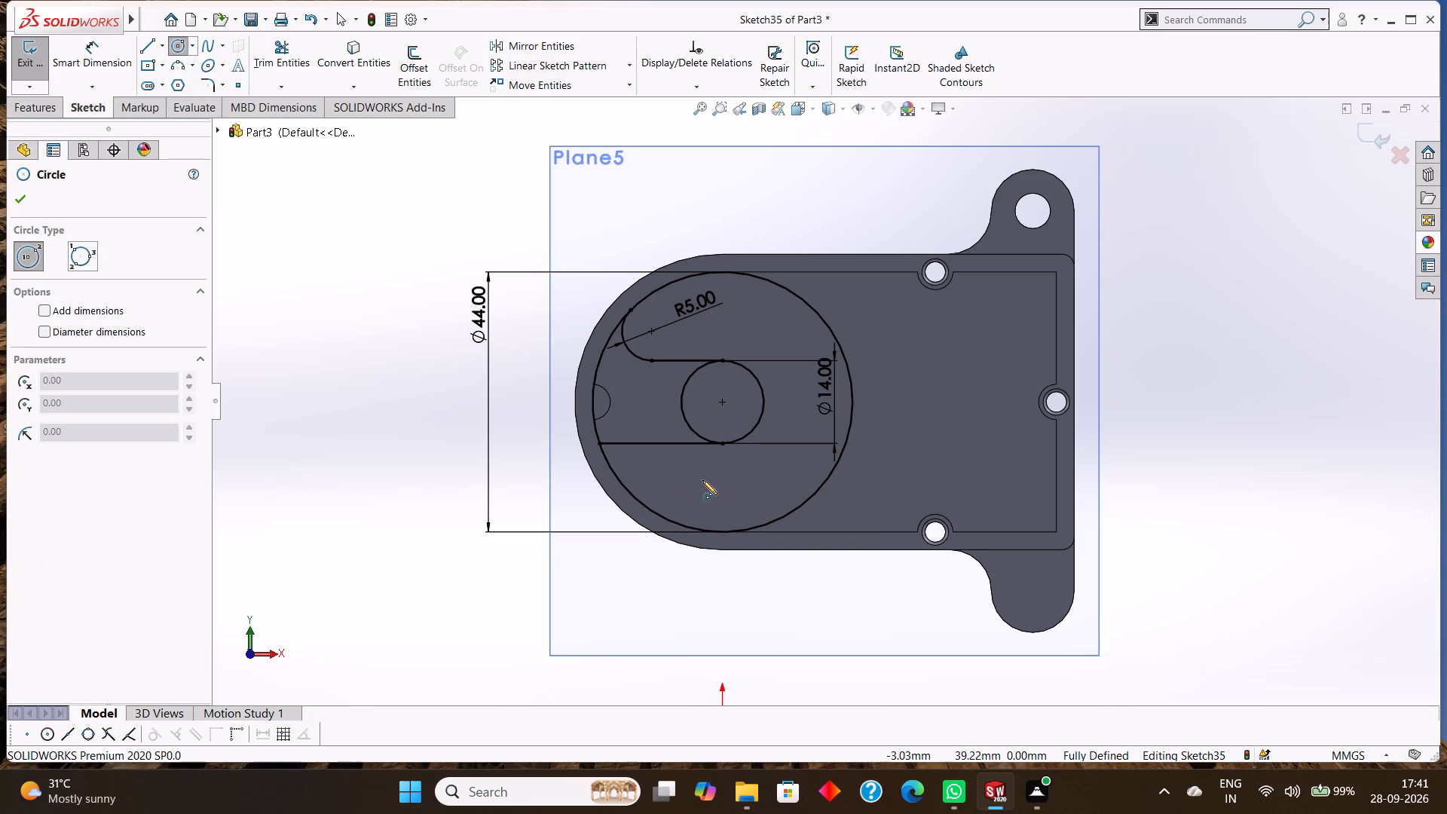
{"action": "left_click", "coordinate": [661, 488]}
{"action": "key", "text": "5"}
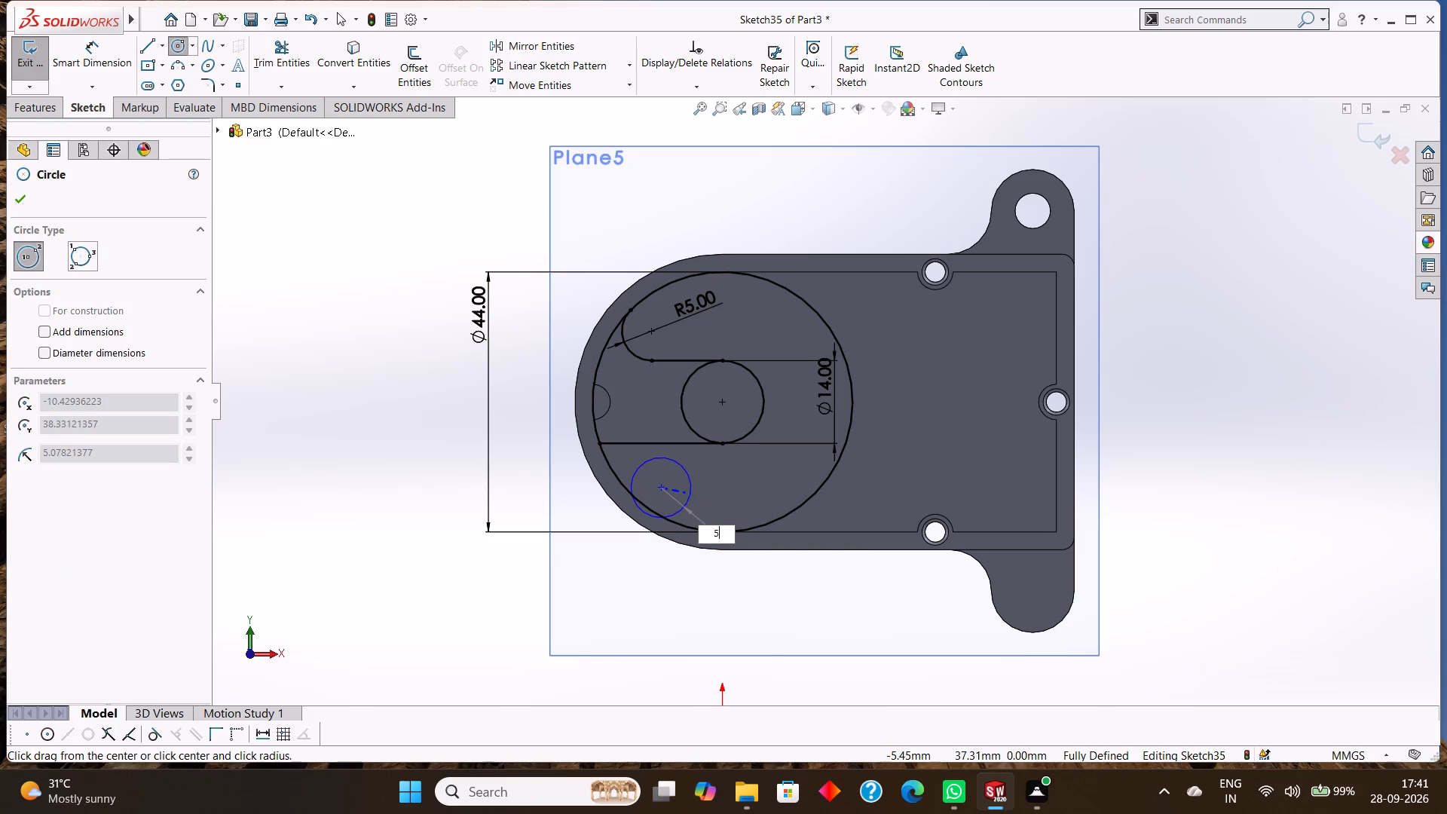
{"action": "key", "text": "Return"}
{"action": "left_click", "coordinate": [9, 200]}
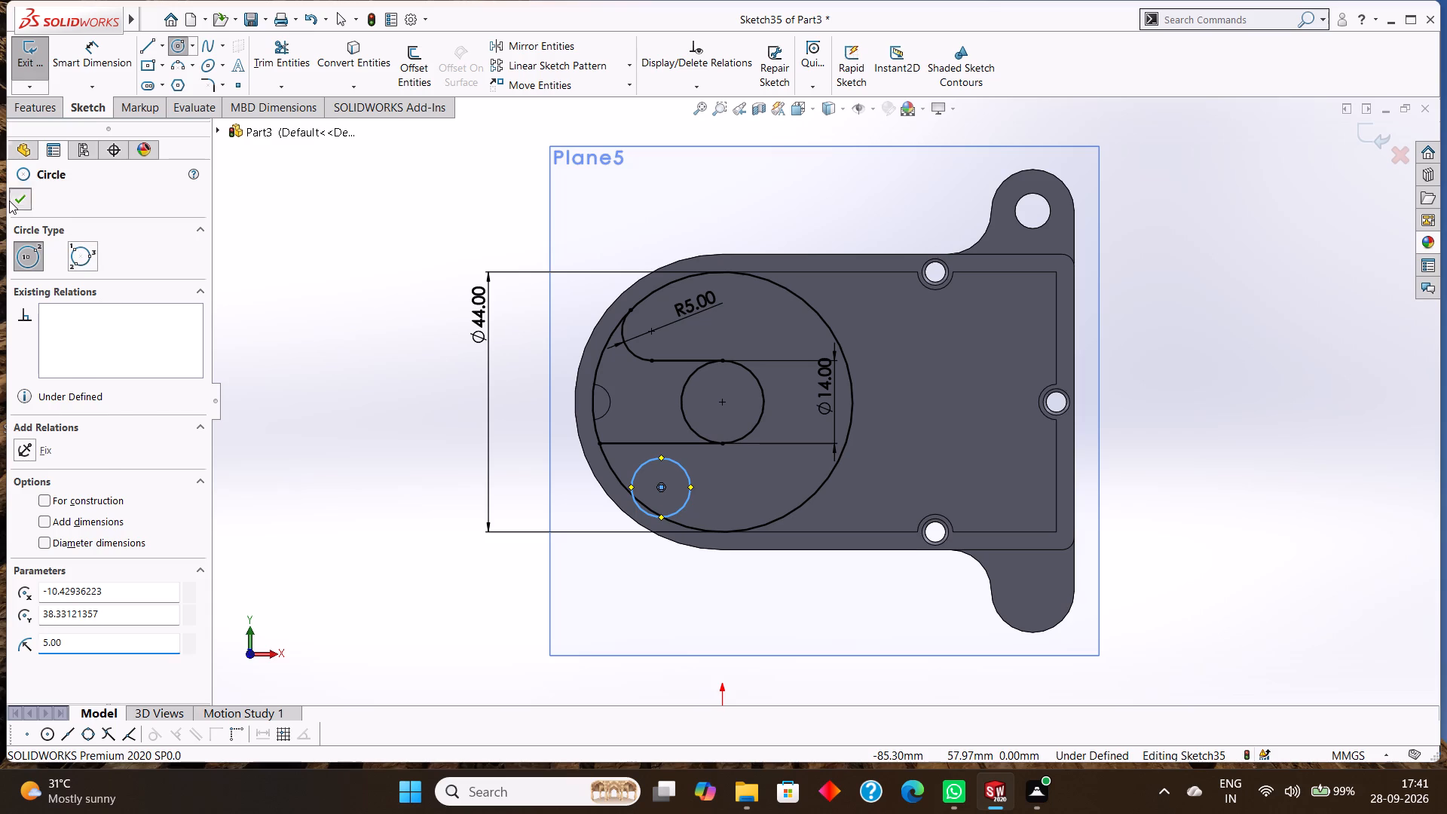
Dimension the lower small circle's diameter at 10 mm.
{"action": "left_click", "coordinate": [122, 36]}
{"action": "left_click", "coordinate": [685, 469]}
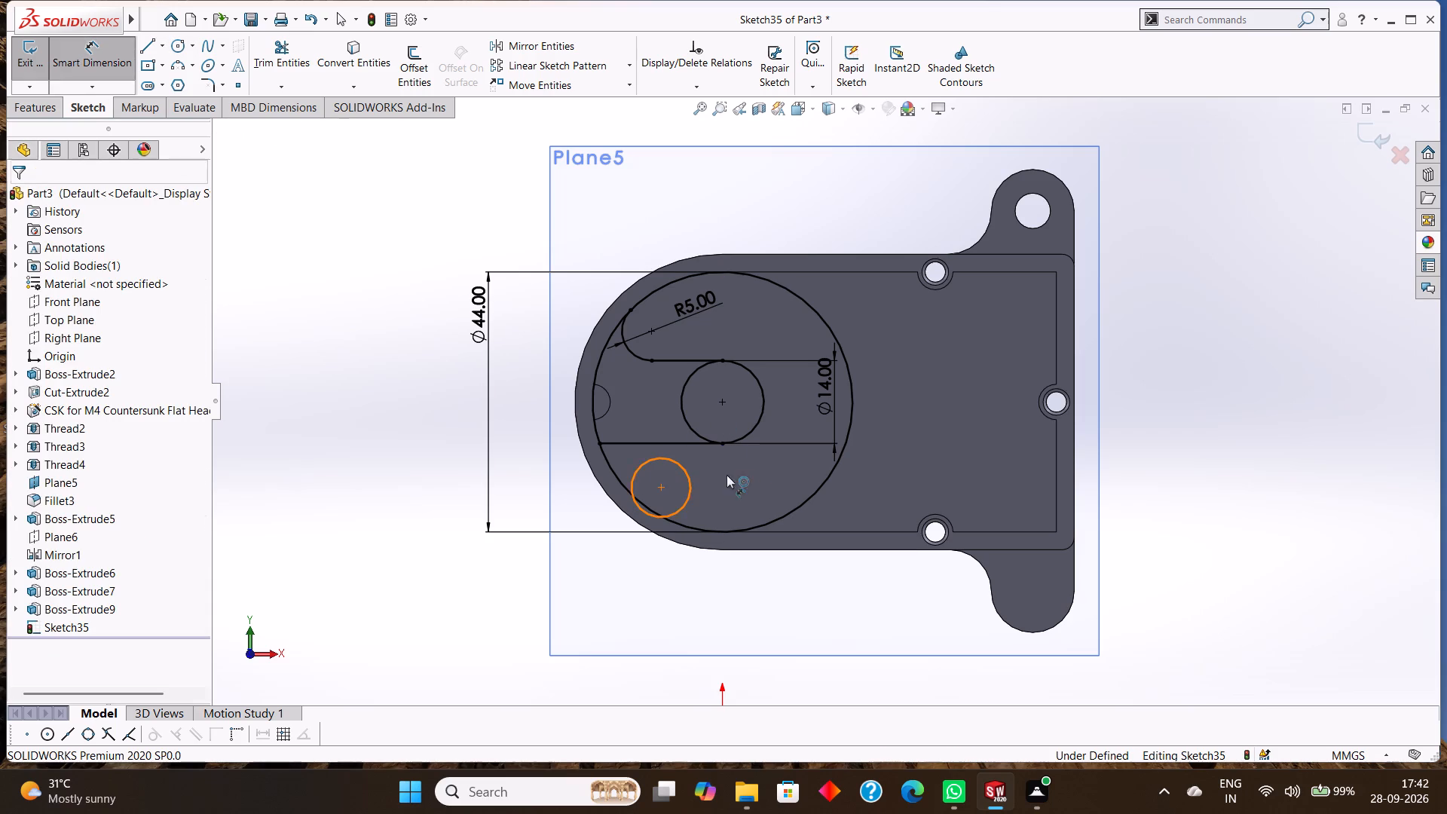
{"action": "left_click", "coordinate": [746, 477]}
{"action": "left_click", "coordinate": [683, 459]}
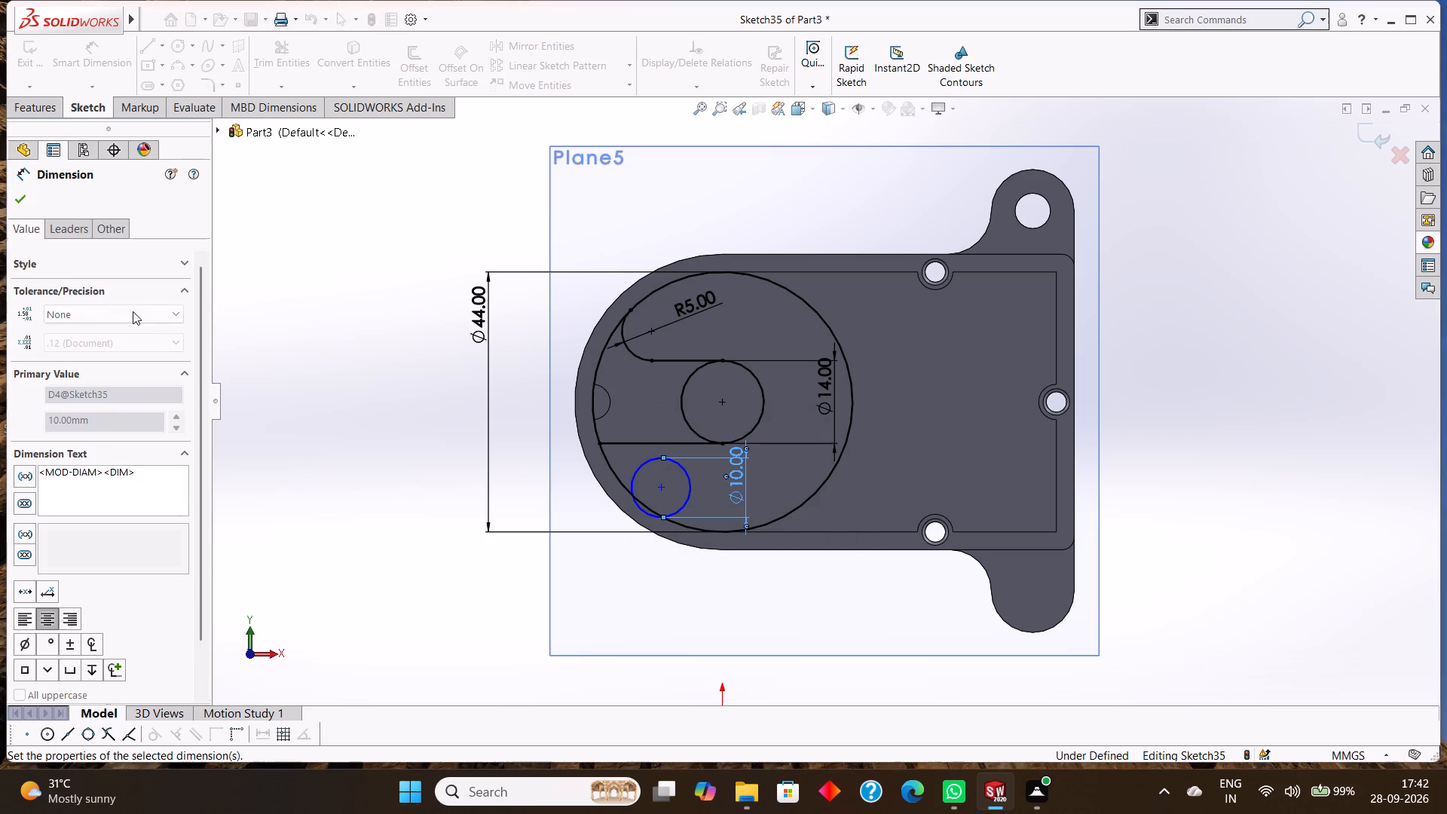
{"action": "left_click", "coordinate": [24, 200]}
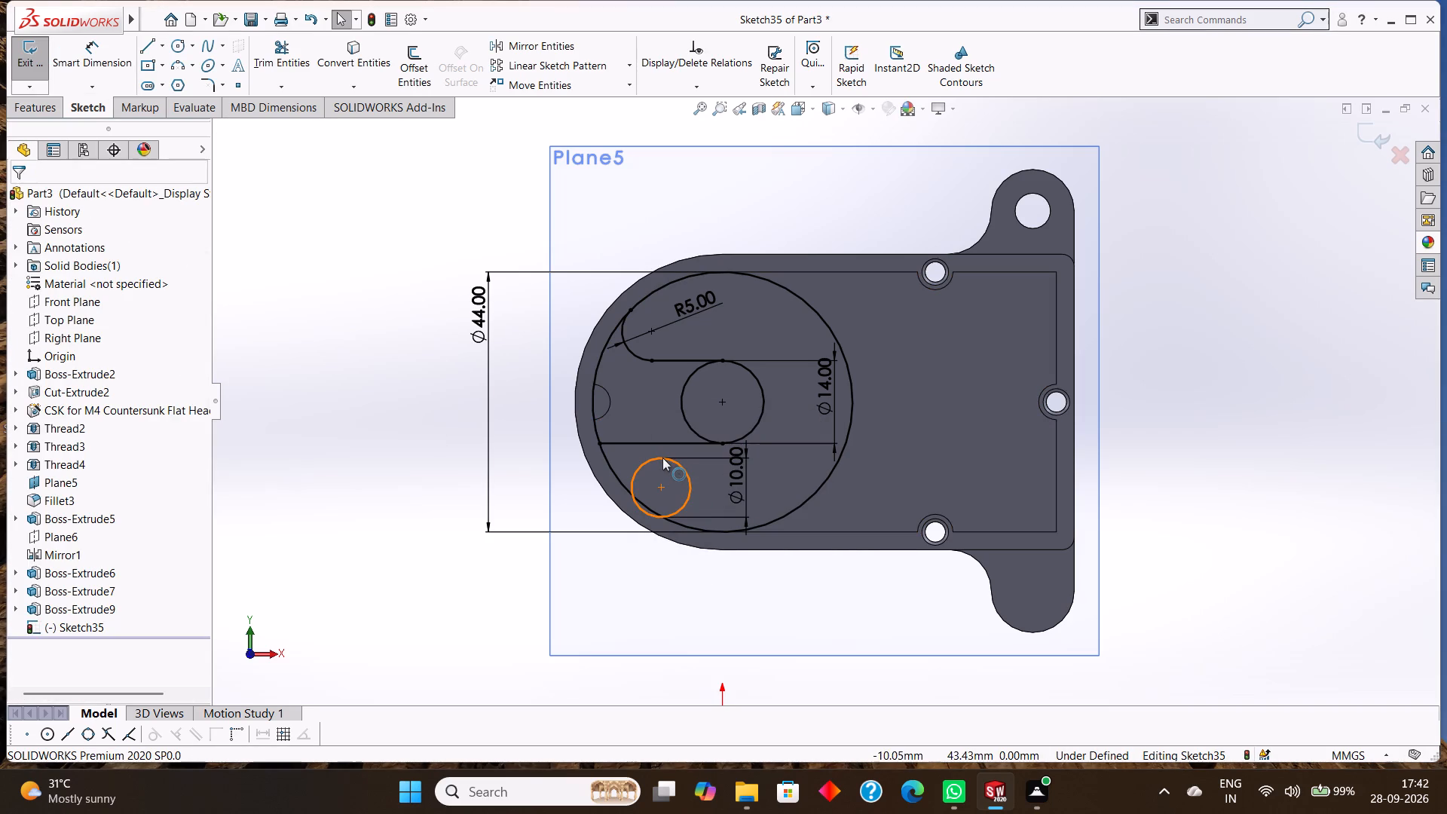
Make the 10 mm circle tangent to both the lower horizontal line and the 44 mm circle.
{"action": "left_click", "coordinate": [662, 457]}
{"action": "left_click", "coordinate": [651, 444], "text": "ctrl"}
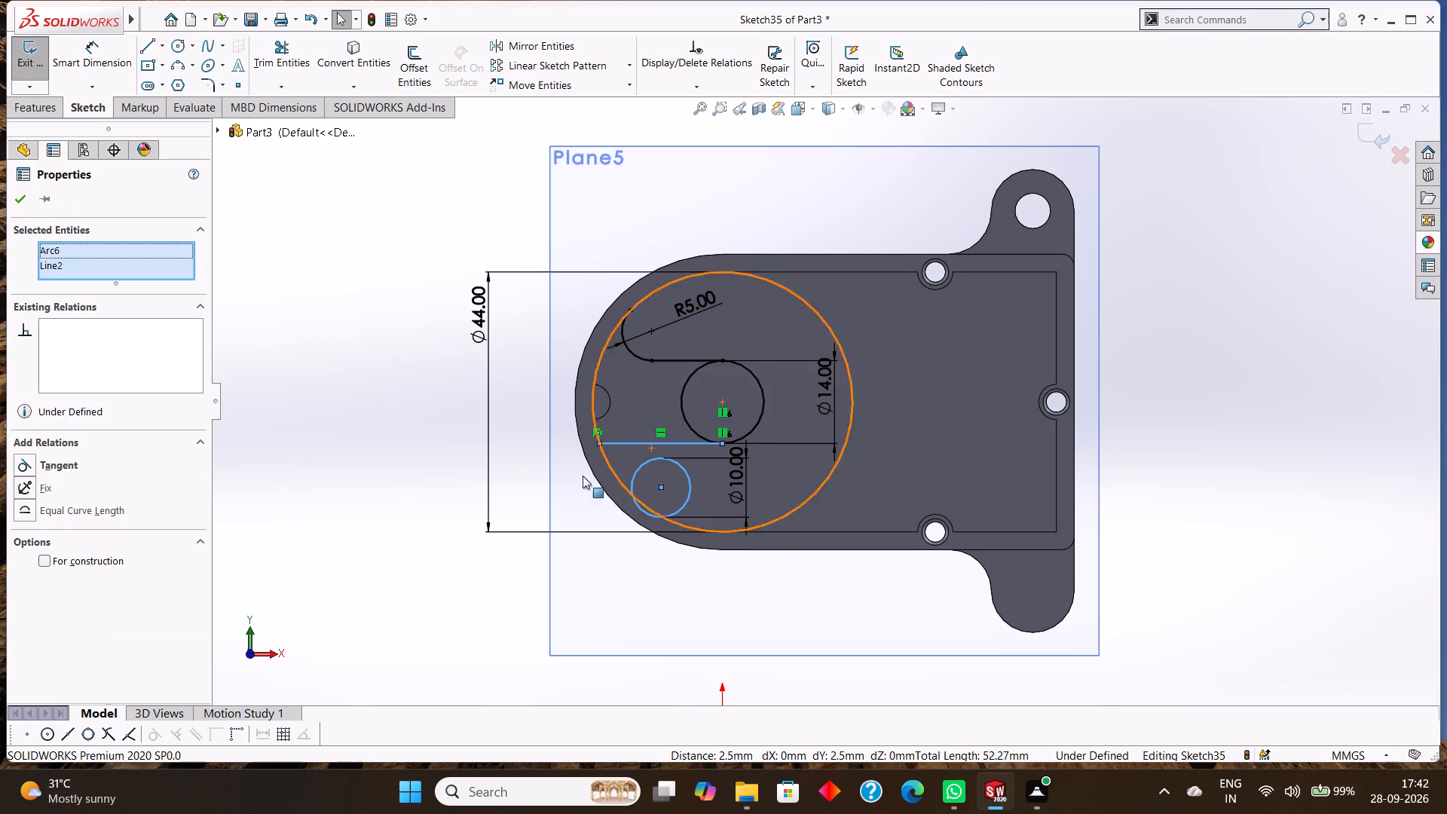
{"action": "left_click", "coordinate": [65, 464]}
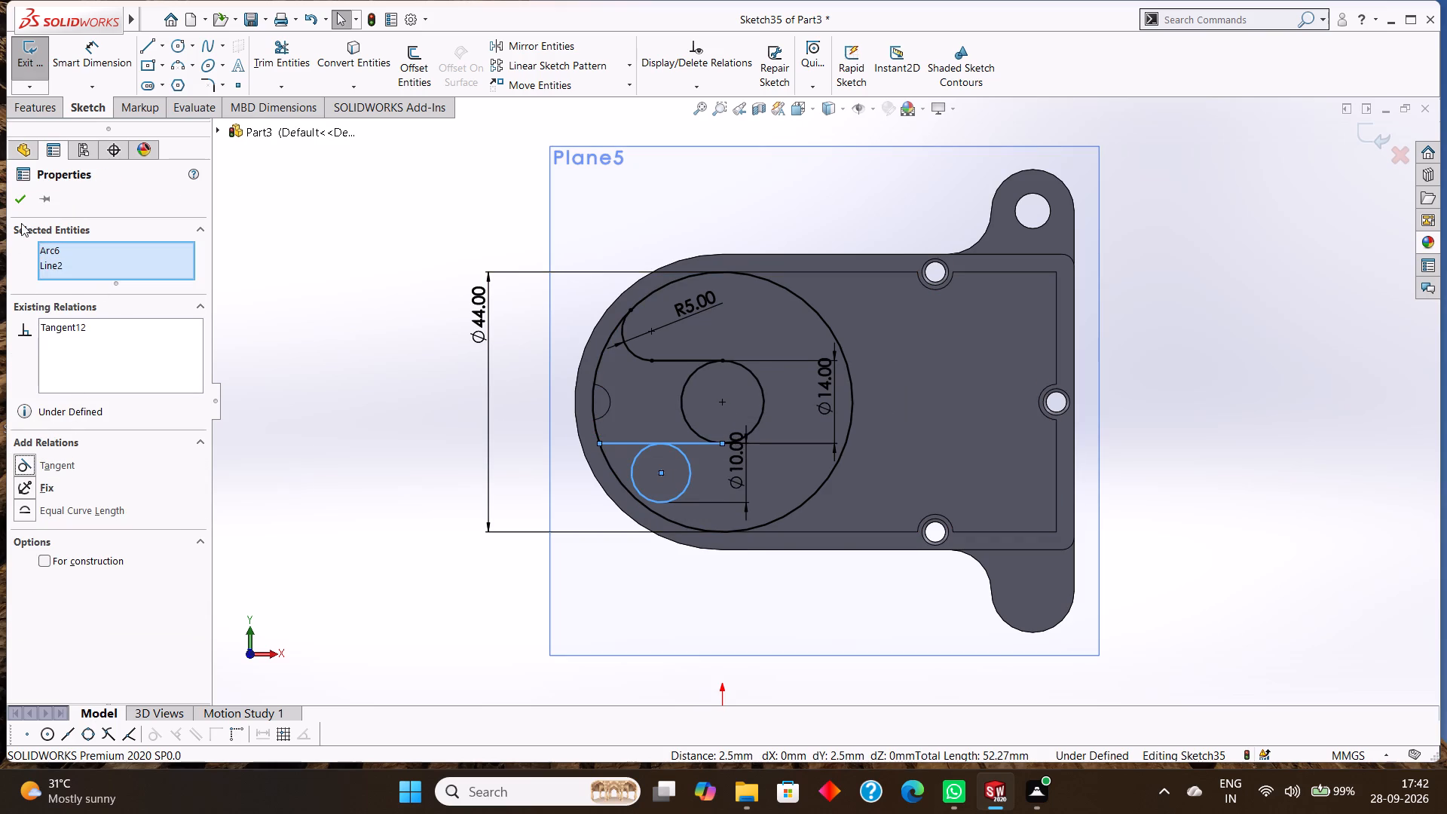
{"action": "left_click", "coordinate": [23, 205]}
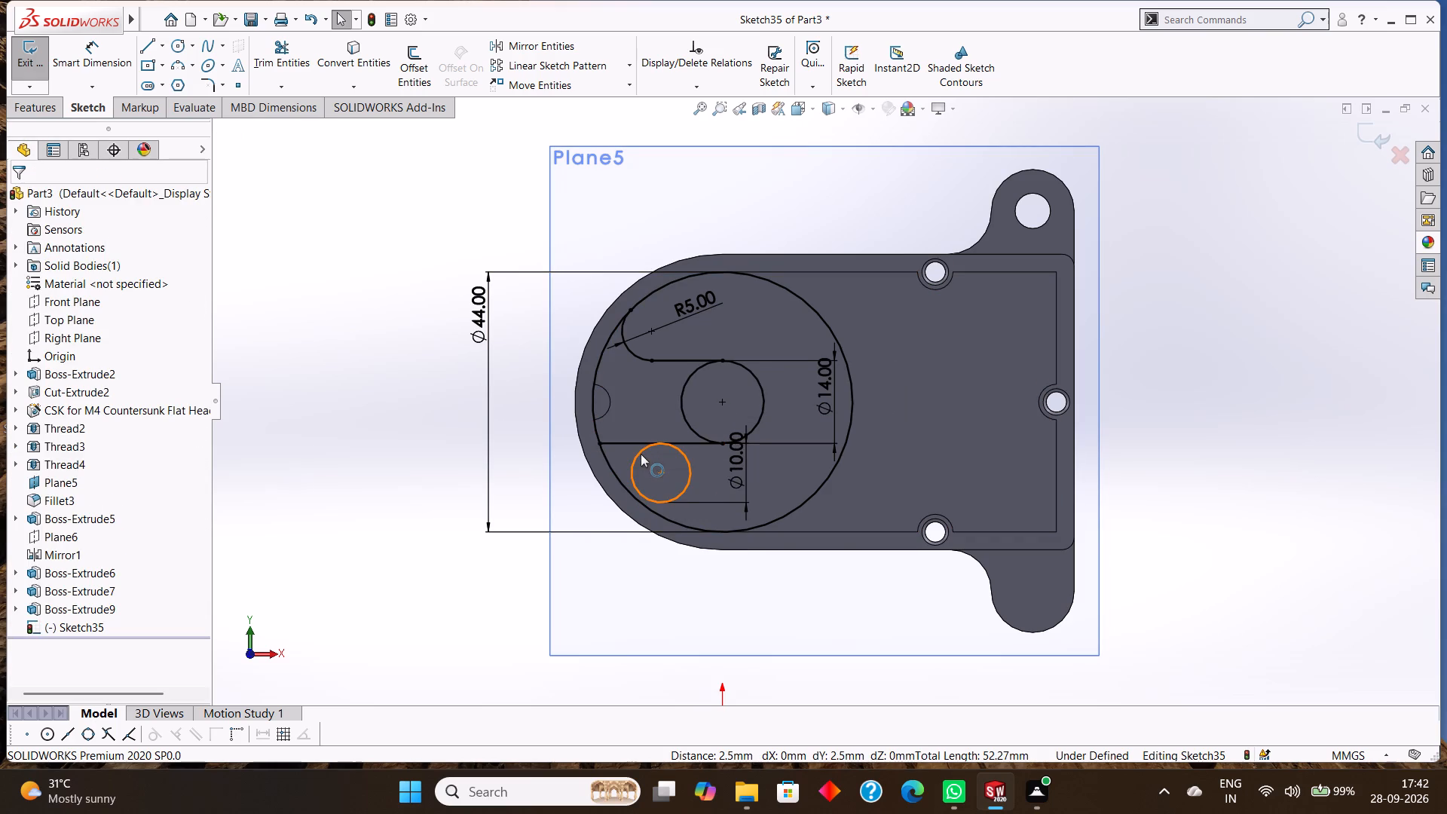
{"action": "left_click", "coordinate": [641, 454]}
{"action": "left_click", "coordinate": [653, 513], "text": "ctrl"}
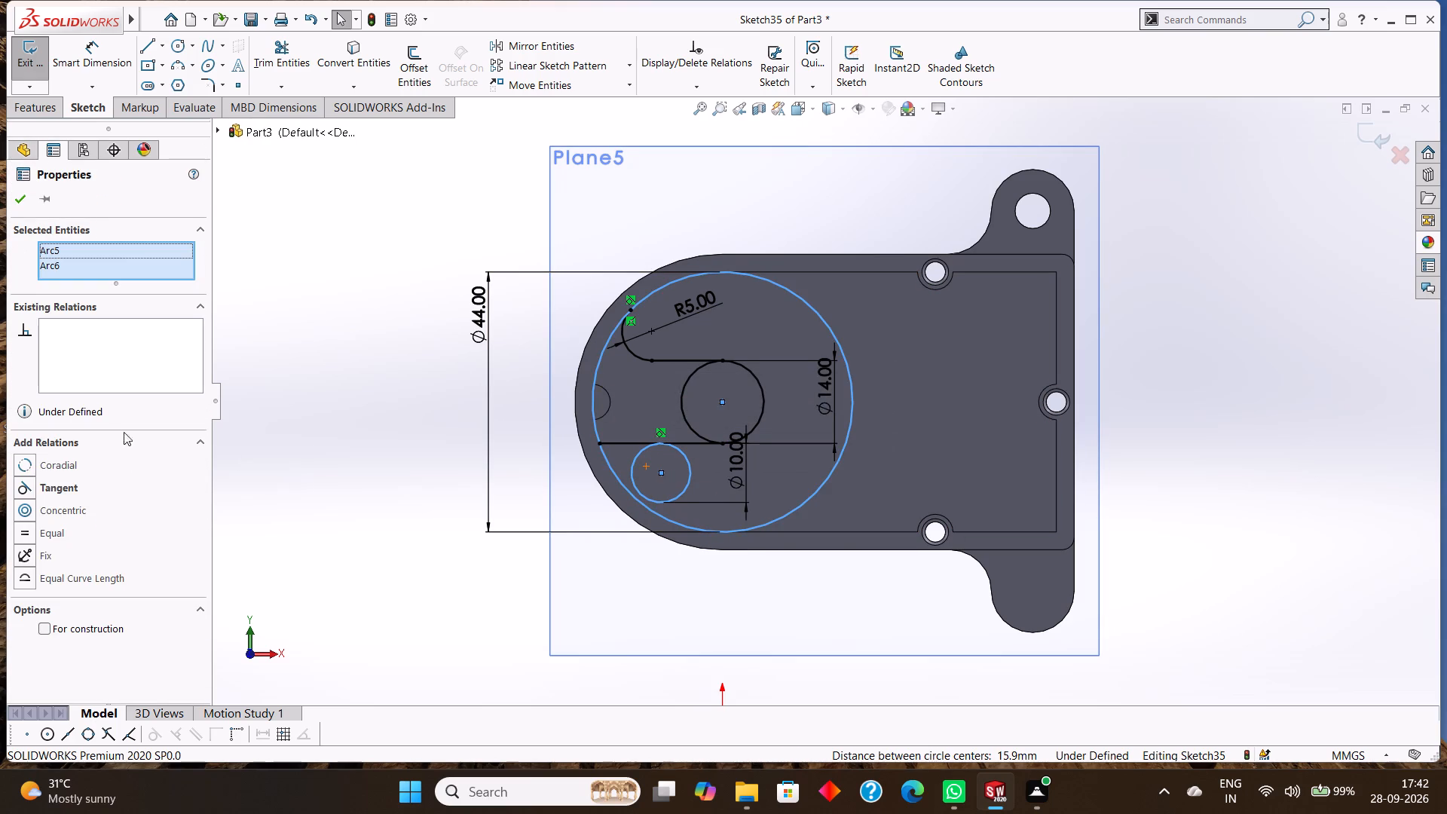
{"action": "left_click", "coordinate": [51, 487]}
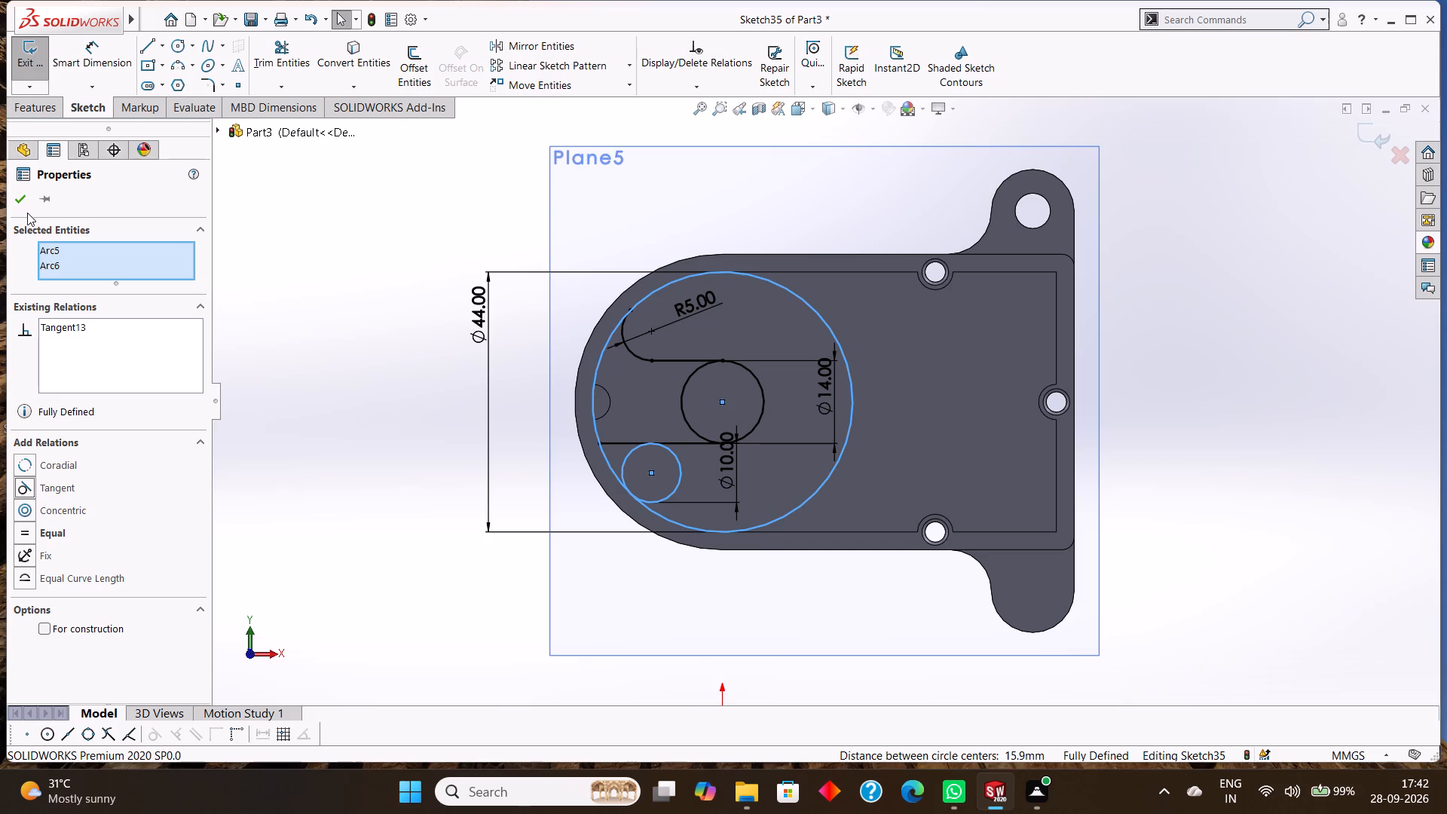
{"action": "left_click", "coordinate": [22, 200]}
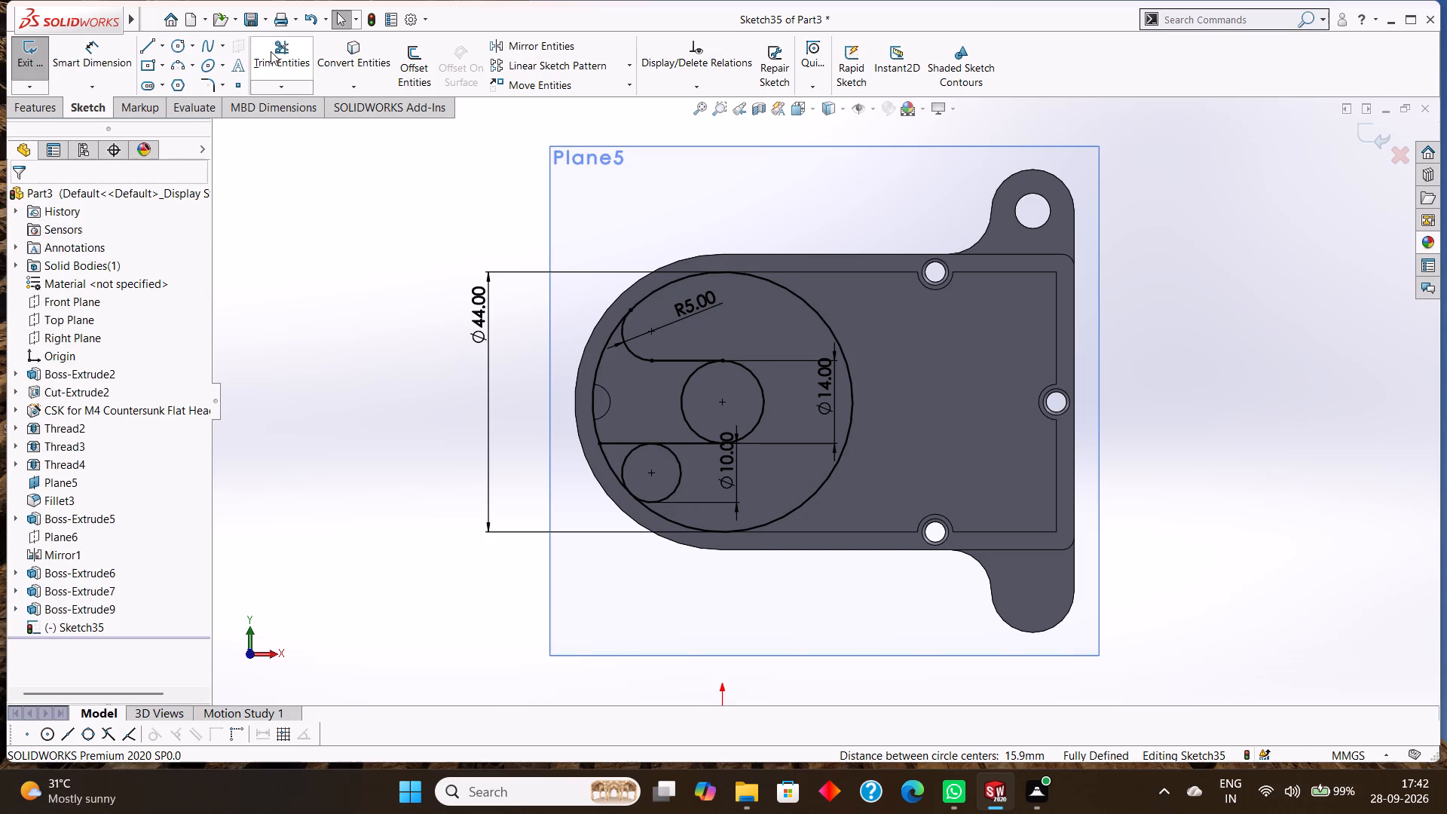
Trim the 10 mm circle and the excess line end, leaving a corner arc between the lower horizontal line and the 44 mm circle.
{"action": "left_click", "coordinate": [271, 51]}
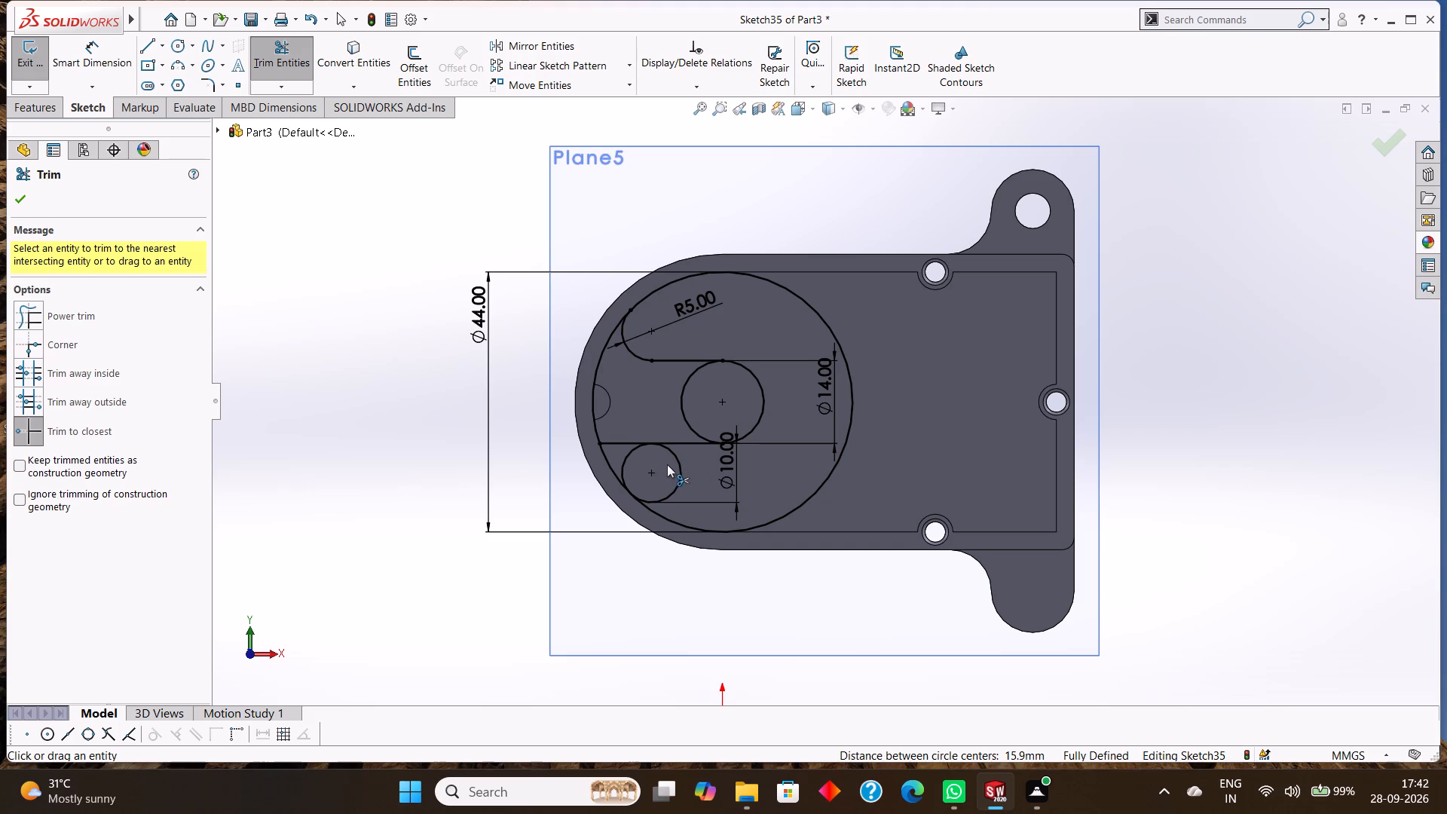
{"action": "left_click", "coordinate": [678, 473]}
{"action": "left_click", "coordinate": [621, 442]}
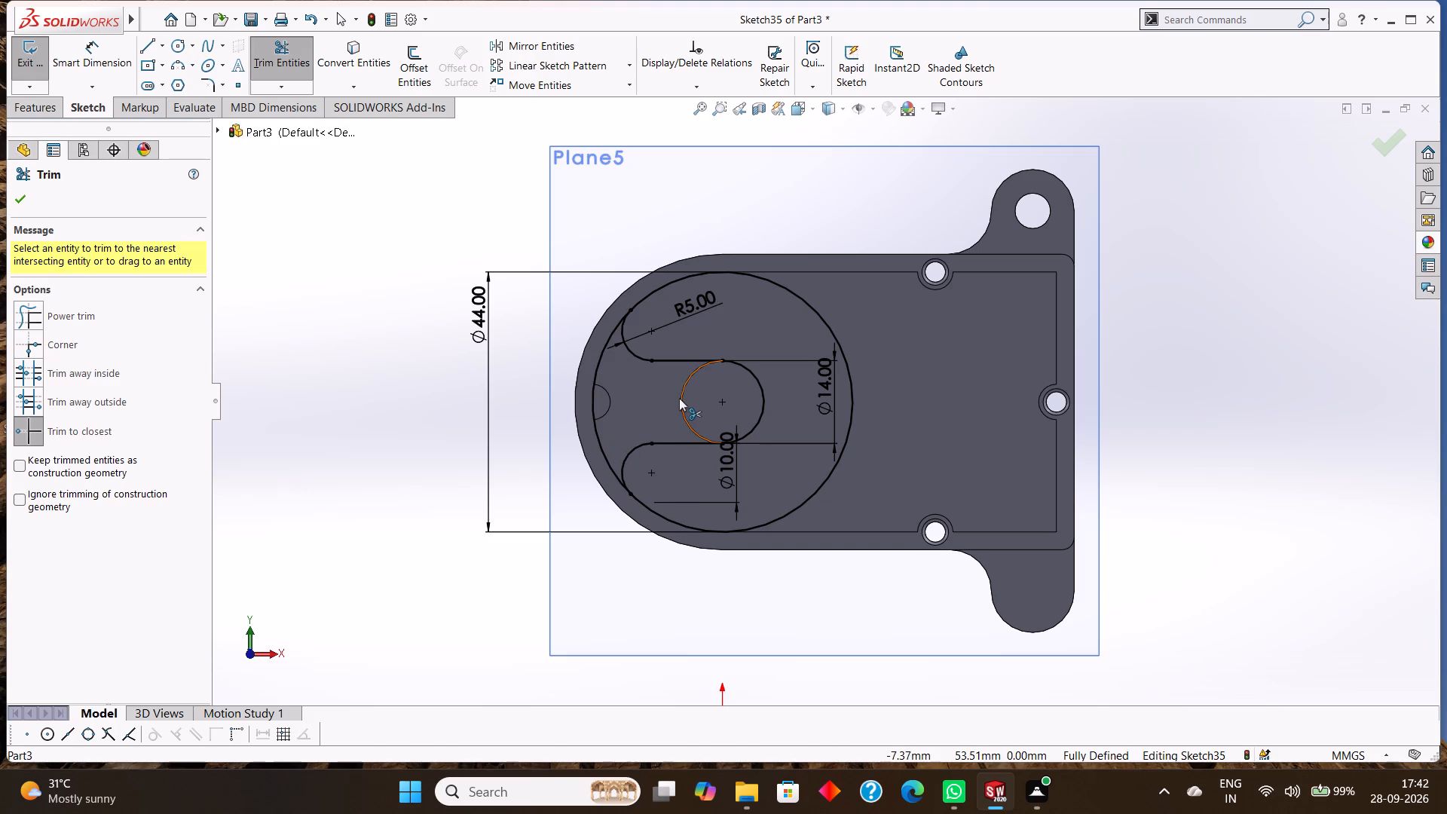
{"action": "left_click", "coordinate": [21, 197]}
Sketch a 3 mm radius circle centred on the 44 mm circle's leftmost point, matching the semicircular boss on the rounded wall.
{"action": "middle_click_drag", "start_coordinate": [1278, 601], "coordinate": [1262, 451]}
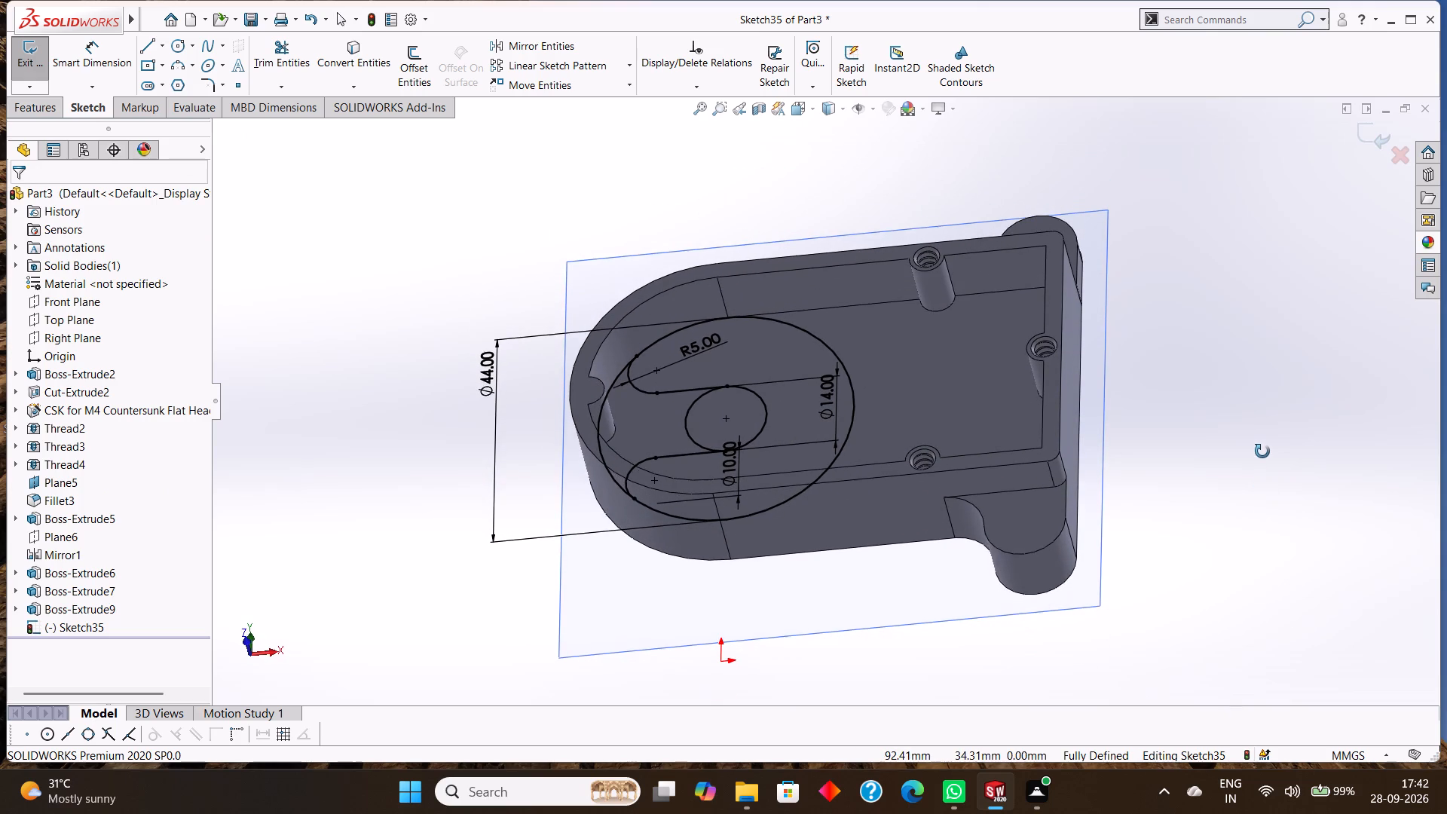
{"action": "middle_click_drag", "start_coordinate": [1262, 451], "coordinate": [1241, 501]}
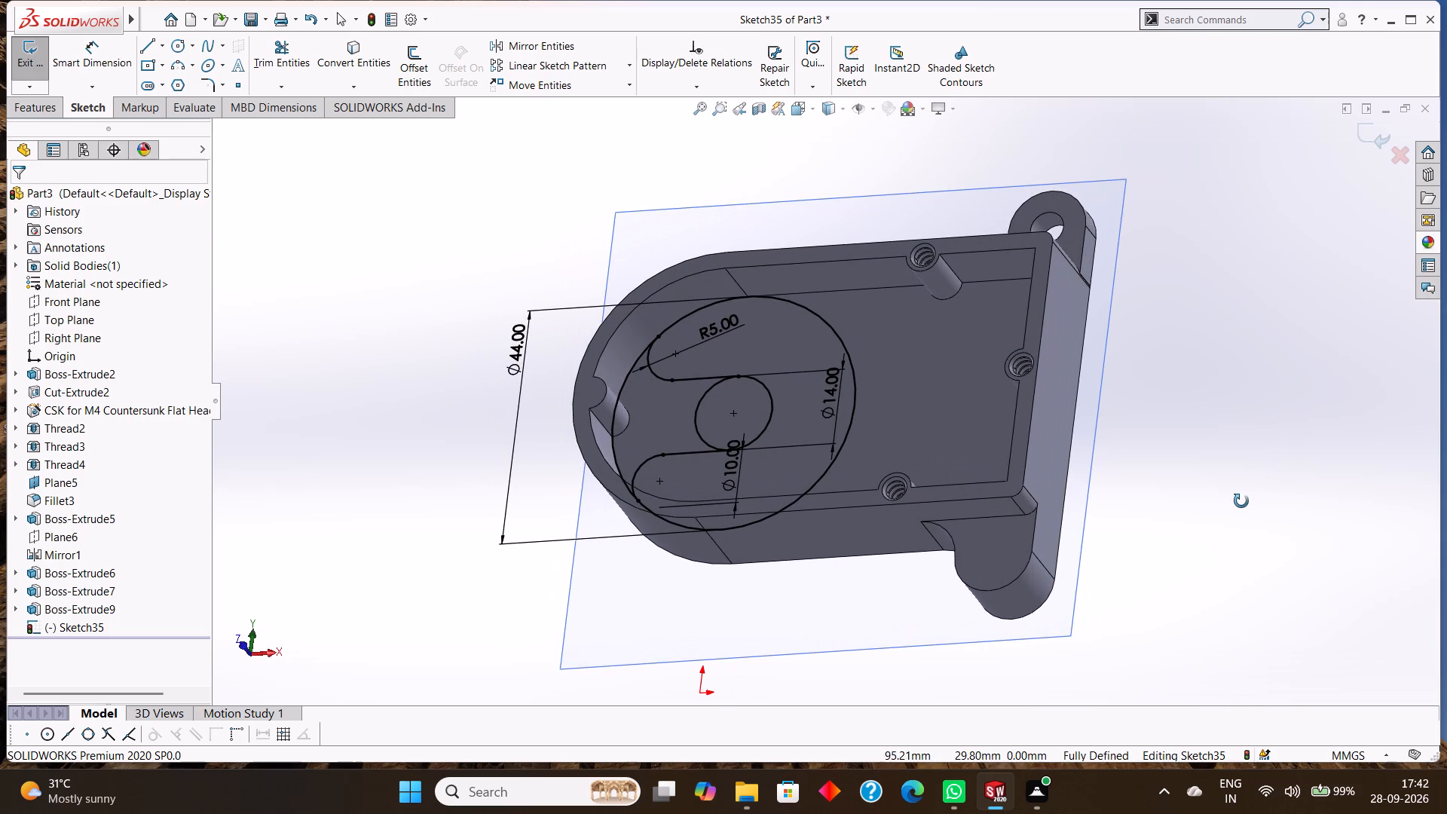
{"action": "middle_click_drag", "start_coordinate": [1241, 501], "coordinate": [1269, 520]}
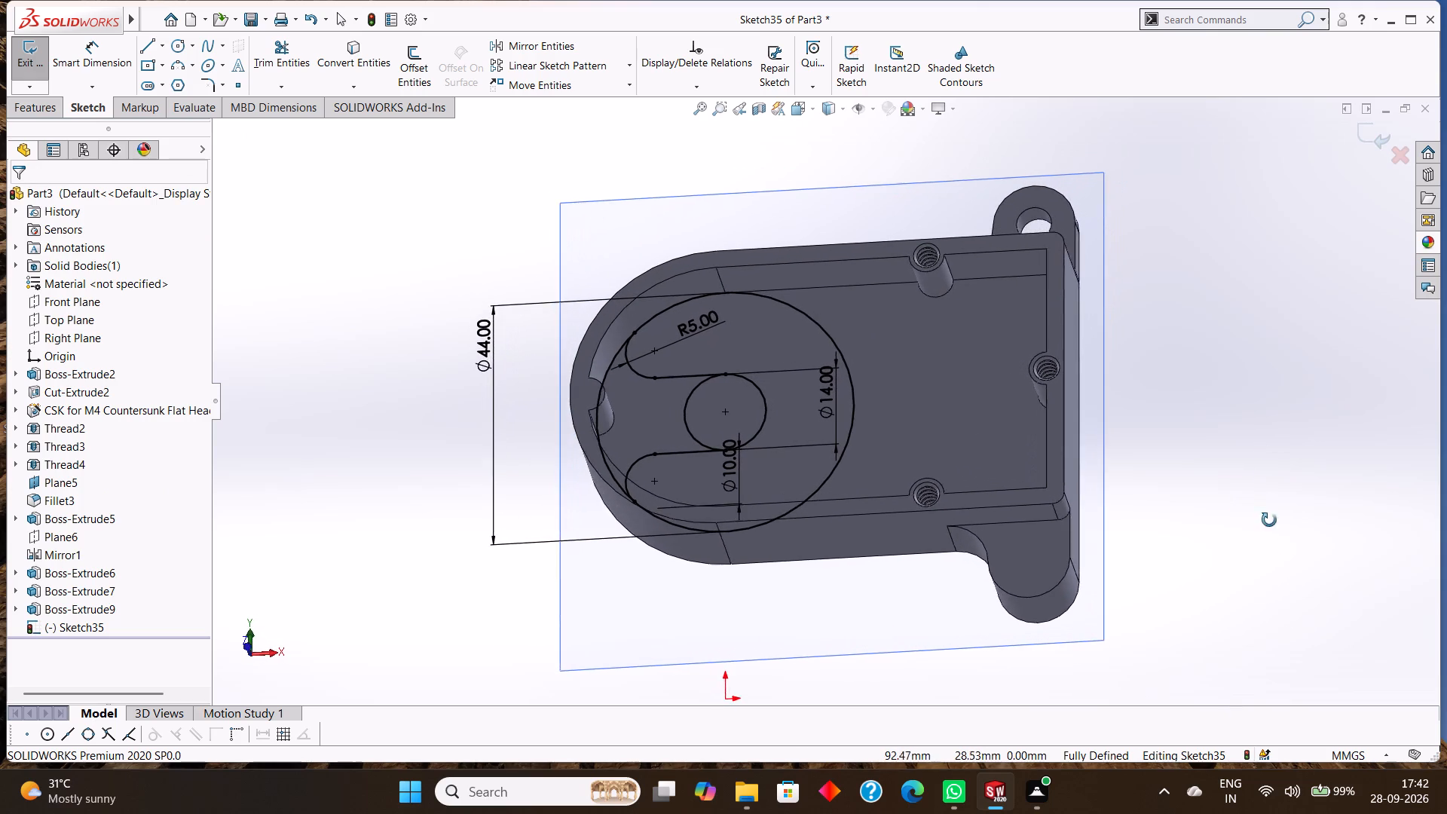
{"action": "middle_click_drag", "start_coordinate": [1269, 520], "coordinate": [1264, 544]}
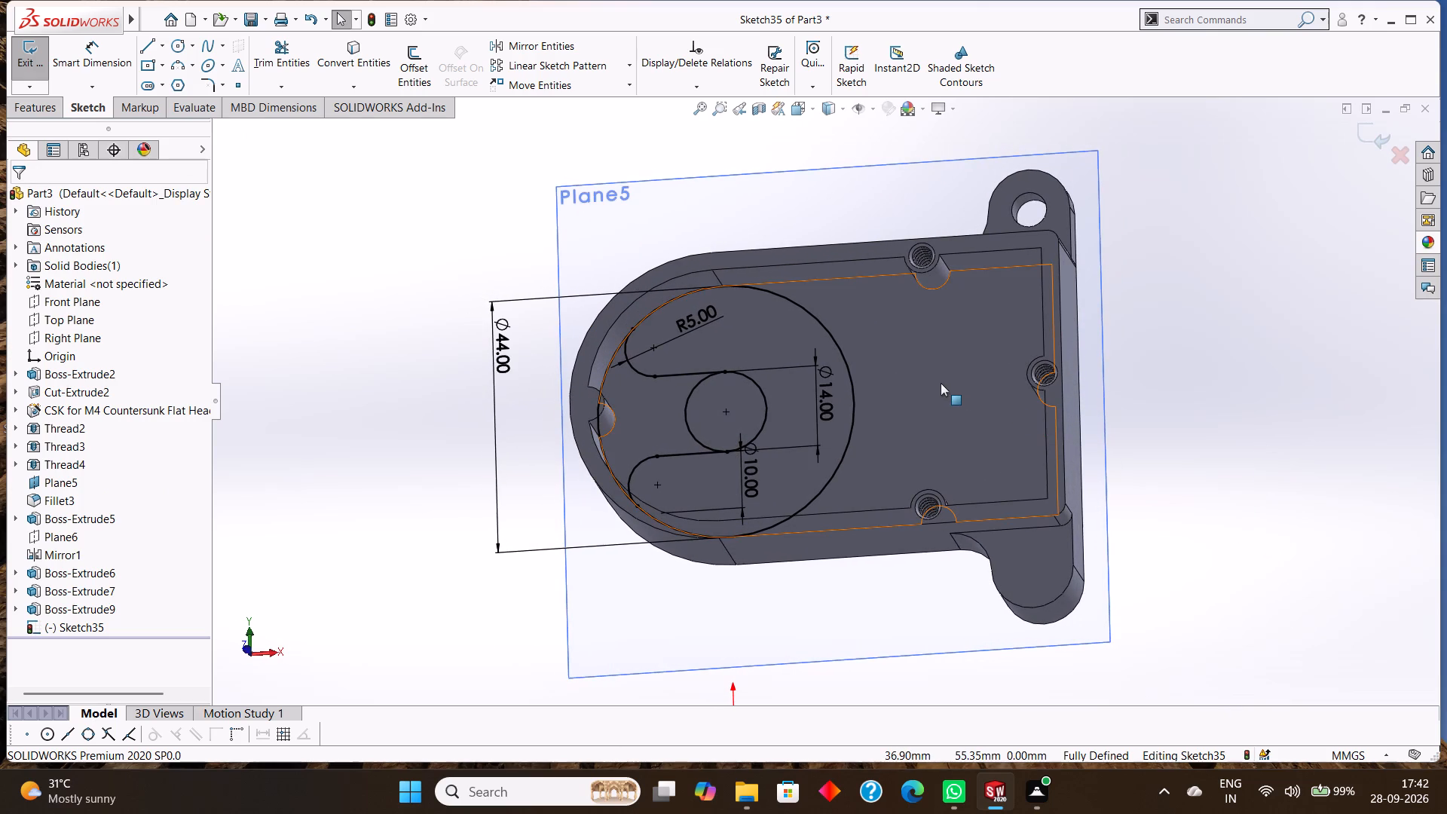
{"action": "left_click", "coordinate": [941, 383]}
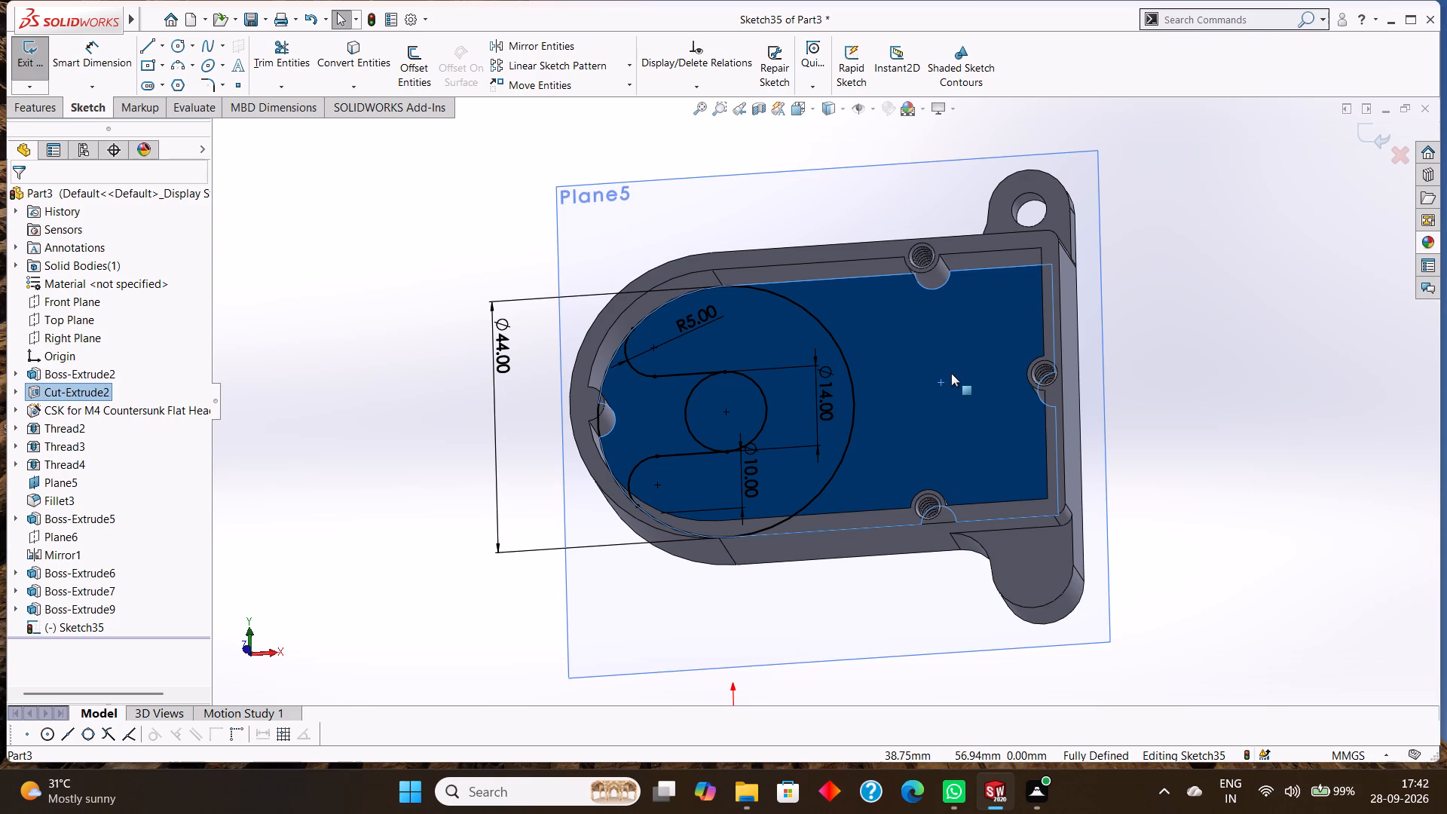
{"action": "key", "text": "ctrl+8"}
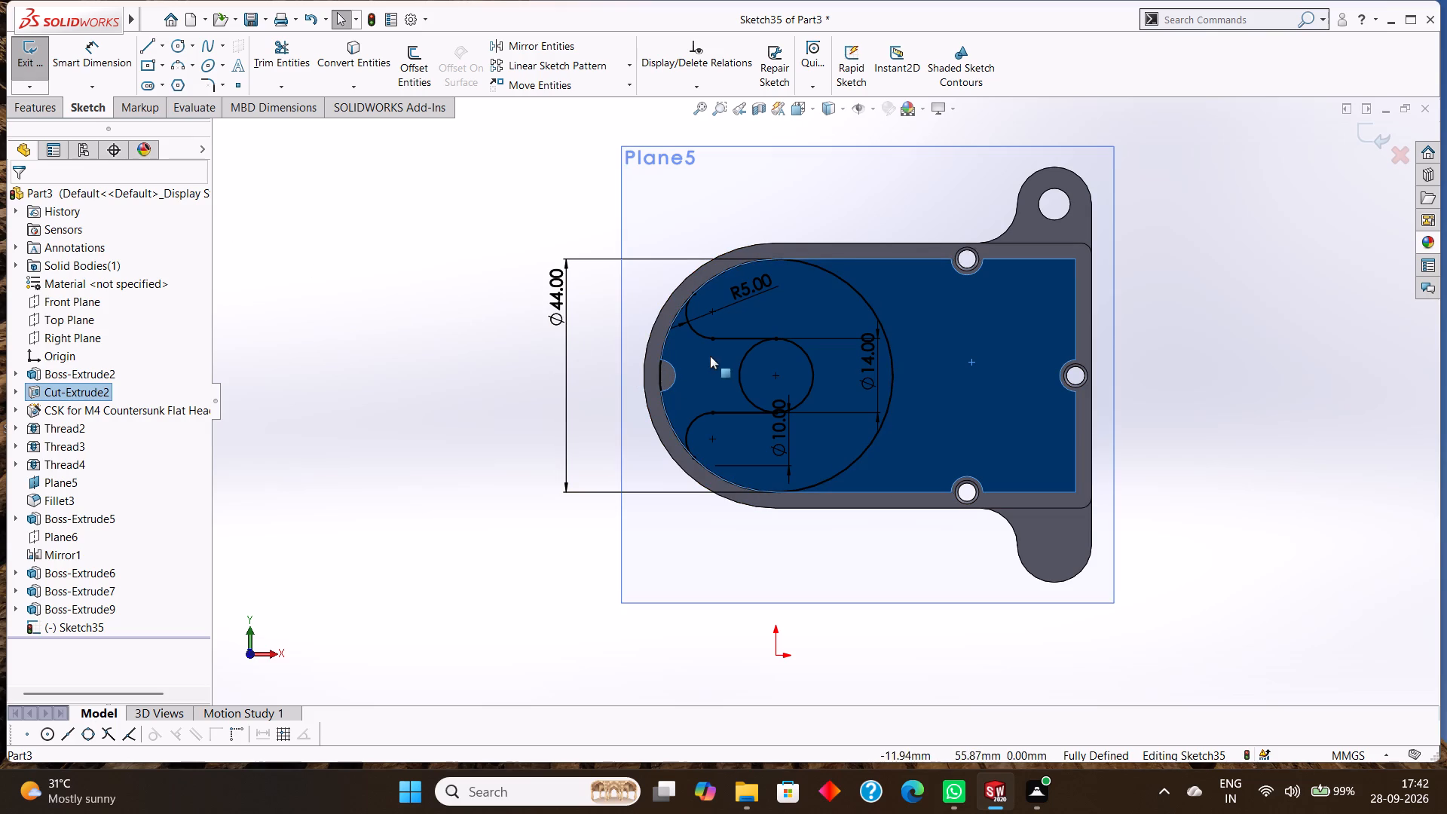
{"action": "left_click", "coordinate": [182, 44]}
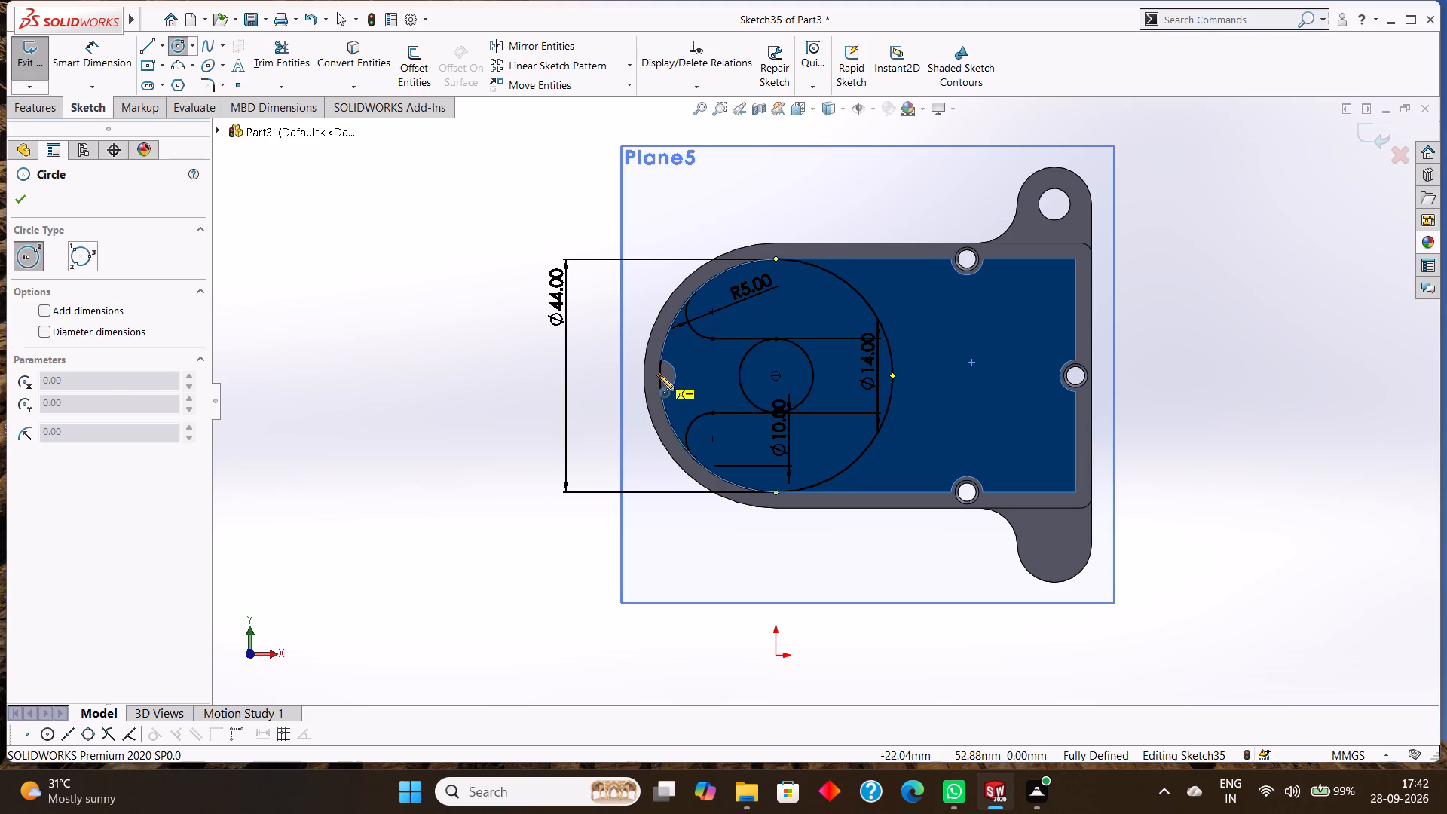
{"action": "left_click", "coordinate": [659, 375]}
{"action": "left_click", "coordinate": [679, 381]}
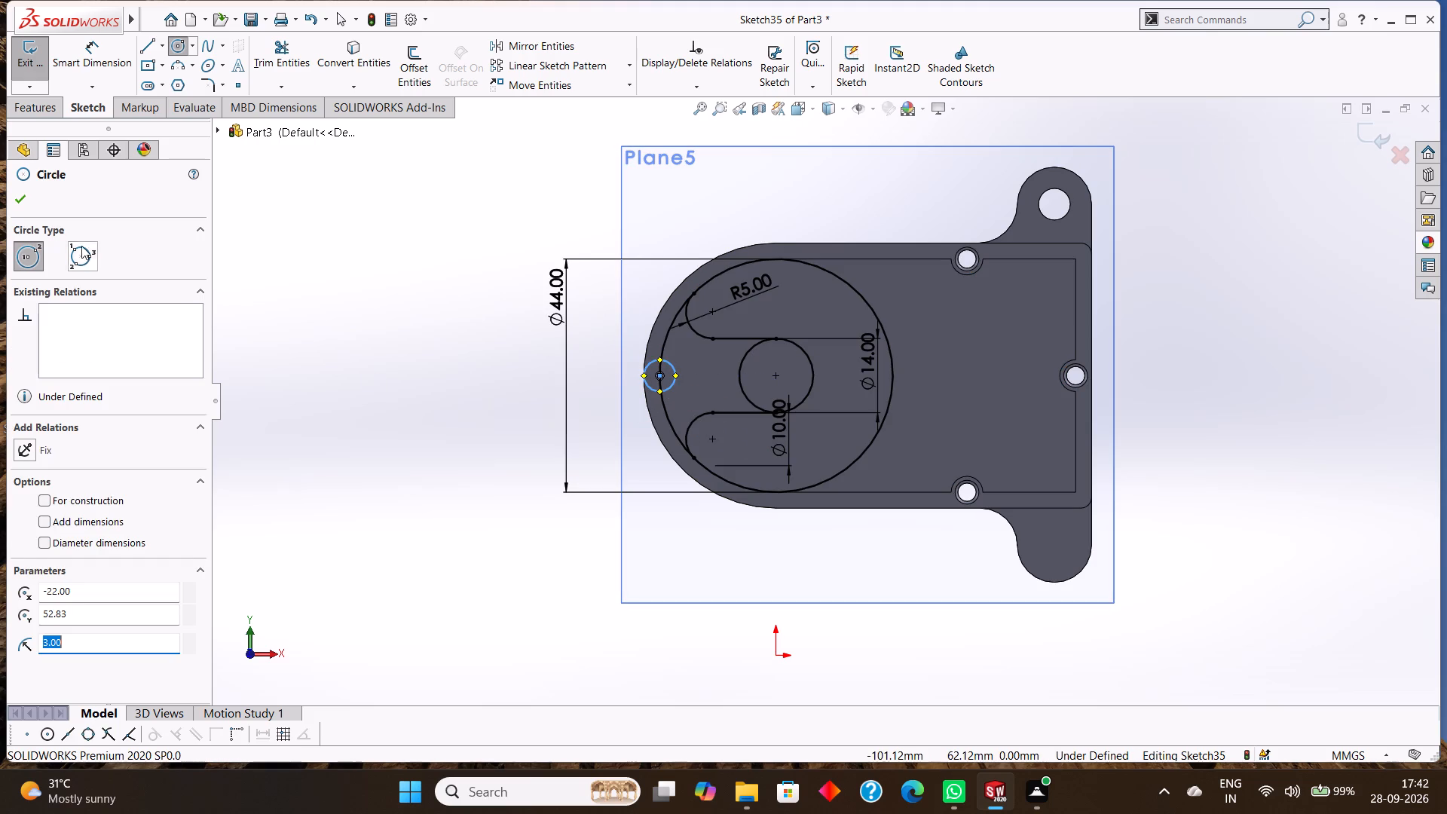
{"action": "left_click", "coordinate": [24, 196]}
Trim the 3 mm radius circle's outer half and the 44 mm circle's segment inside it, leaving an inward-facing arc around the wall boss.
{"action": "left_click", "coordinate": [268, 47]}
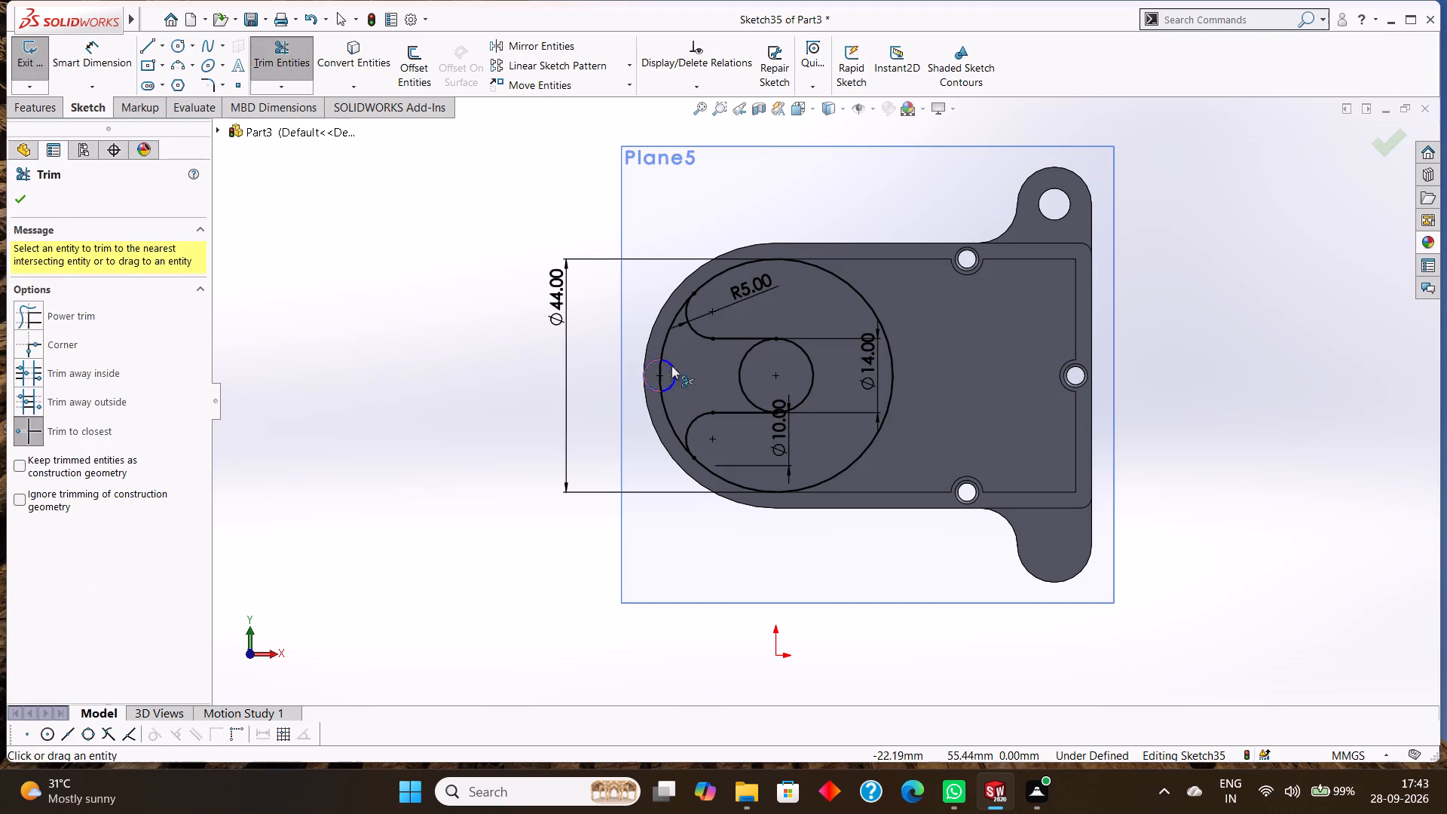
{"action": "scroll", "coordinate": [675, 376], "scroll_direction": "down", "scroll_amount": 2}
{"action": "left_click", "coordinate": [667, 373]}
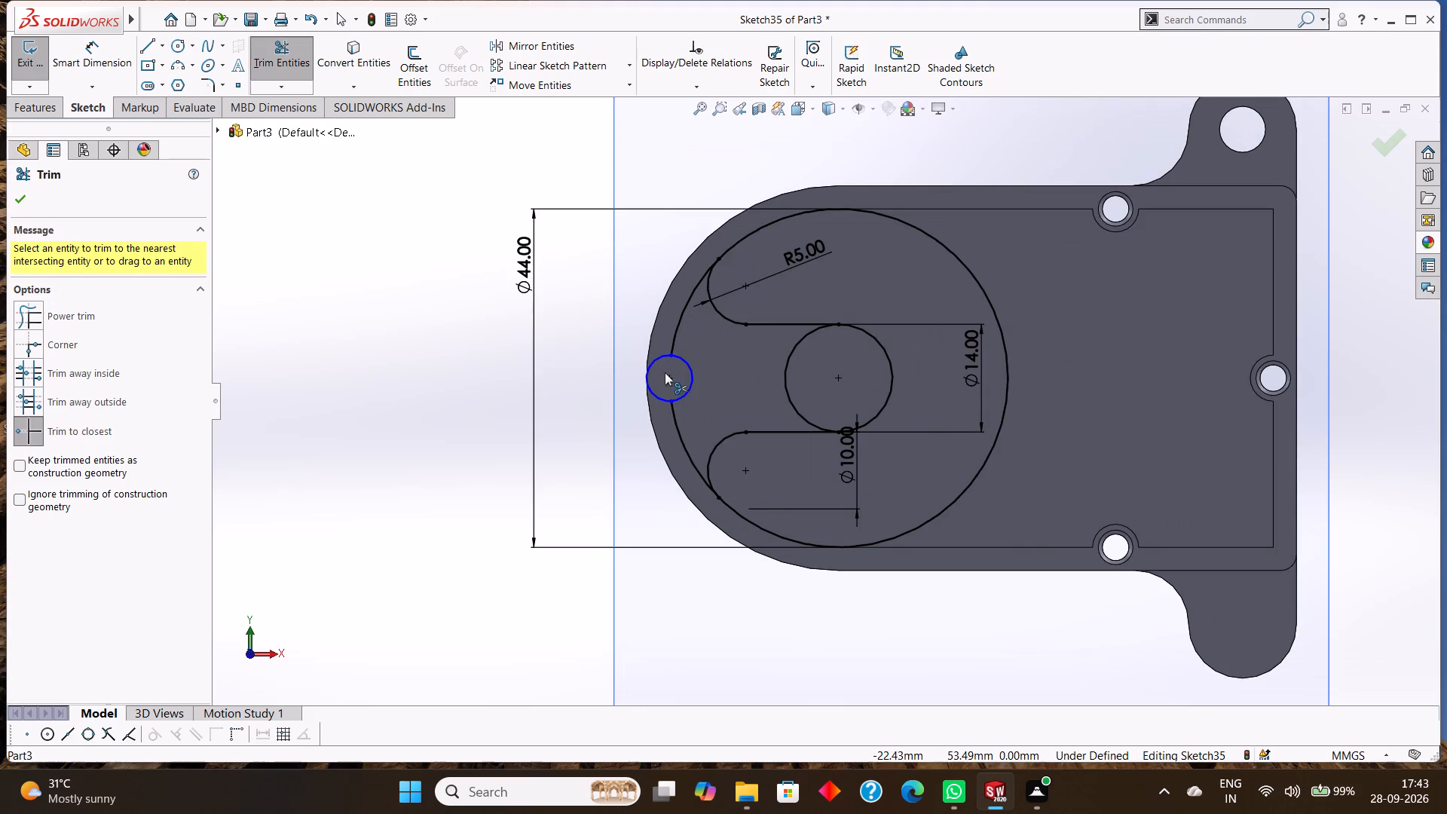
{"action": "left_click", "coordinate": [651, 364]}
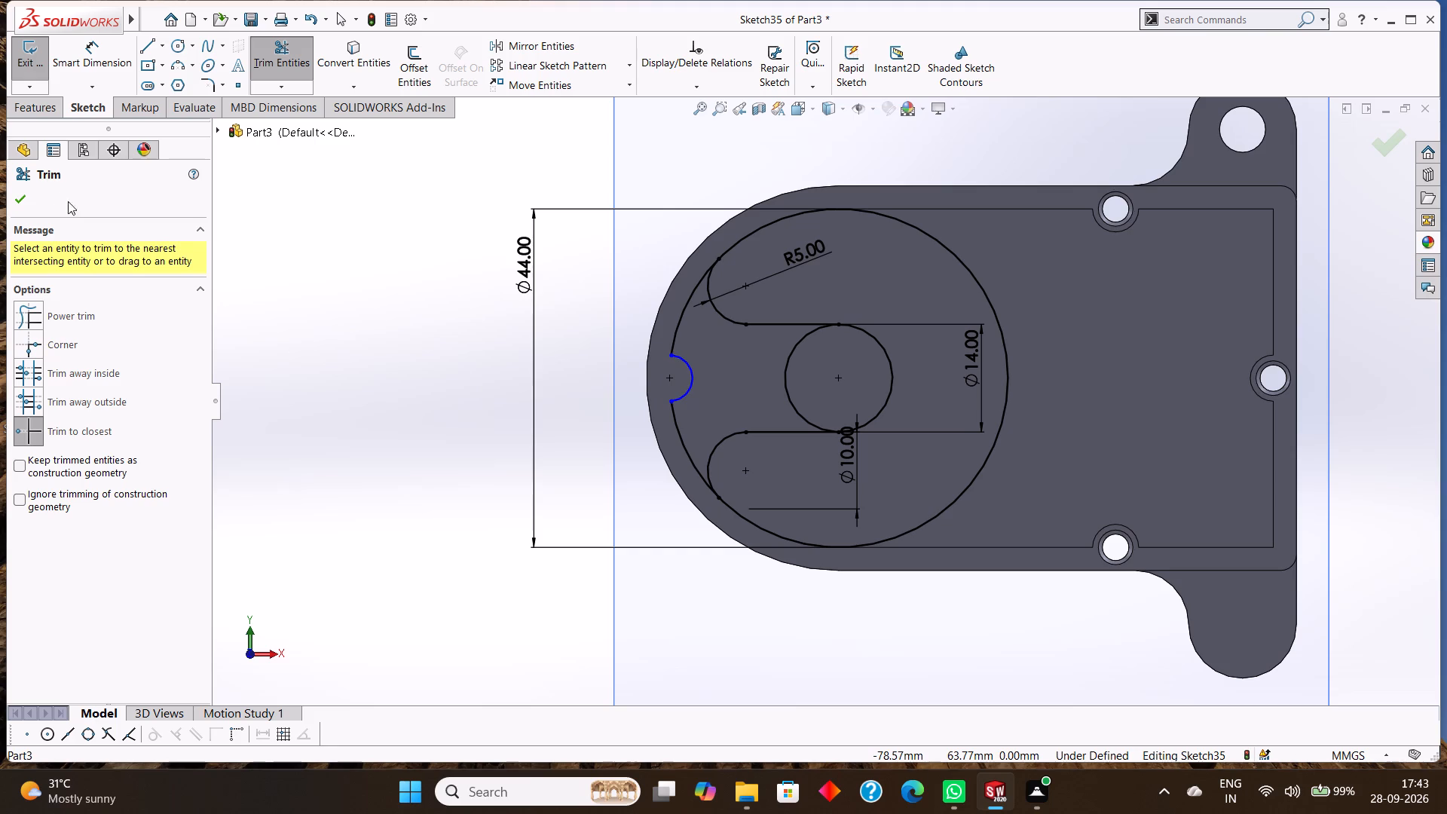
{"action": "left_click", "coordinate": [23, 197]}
Examine from several angles how the sketched profile lines up with the wall boss and the cavity floor.
{"action": "scroll", "coordinate": [576, 391], "scroll_direction": "up", "scroll_amount": 2}
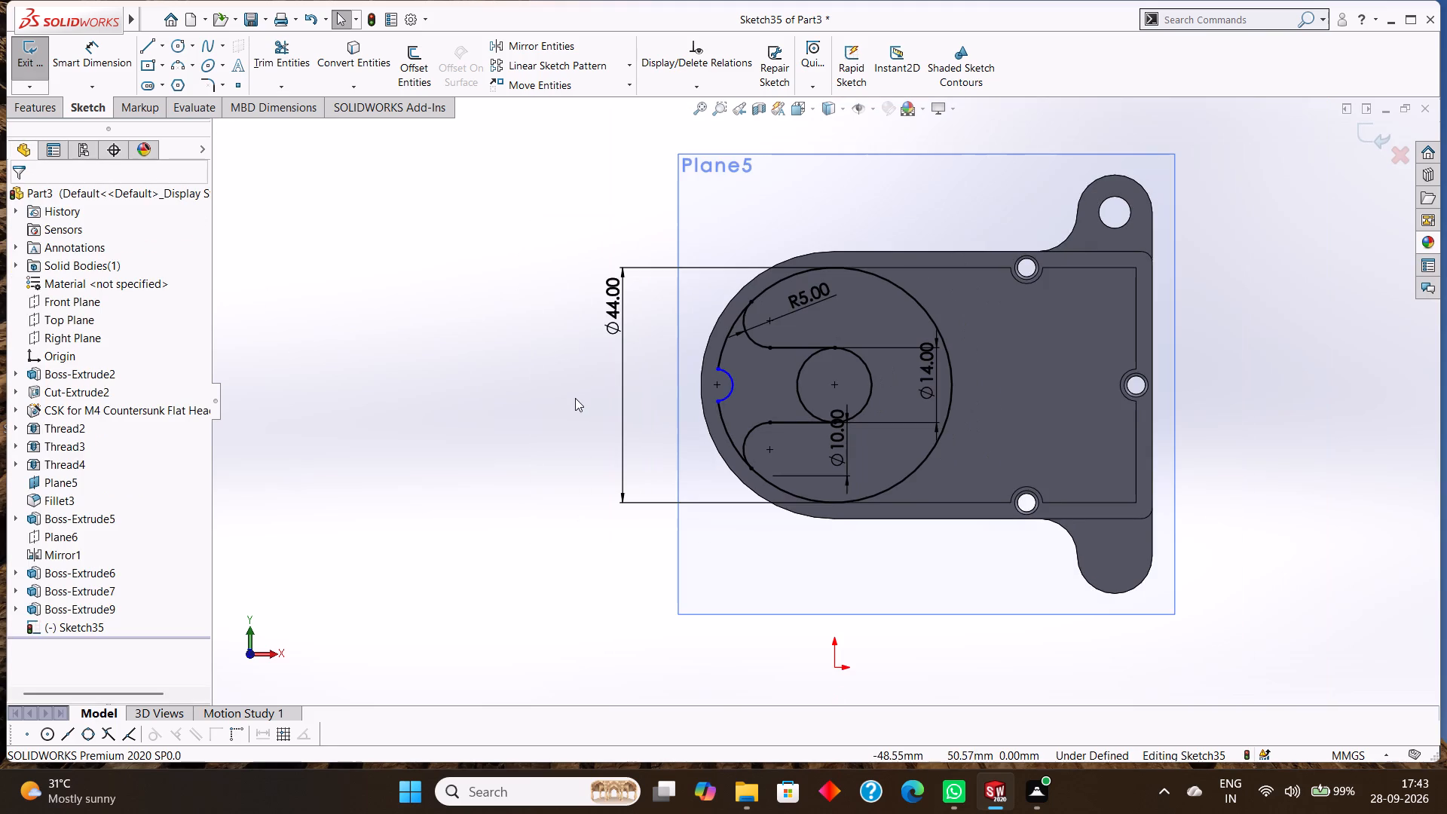
{"action": "scroll", "coordinate": [574, 401], "scroll_direction": "up", "scroll_amount": 1}
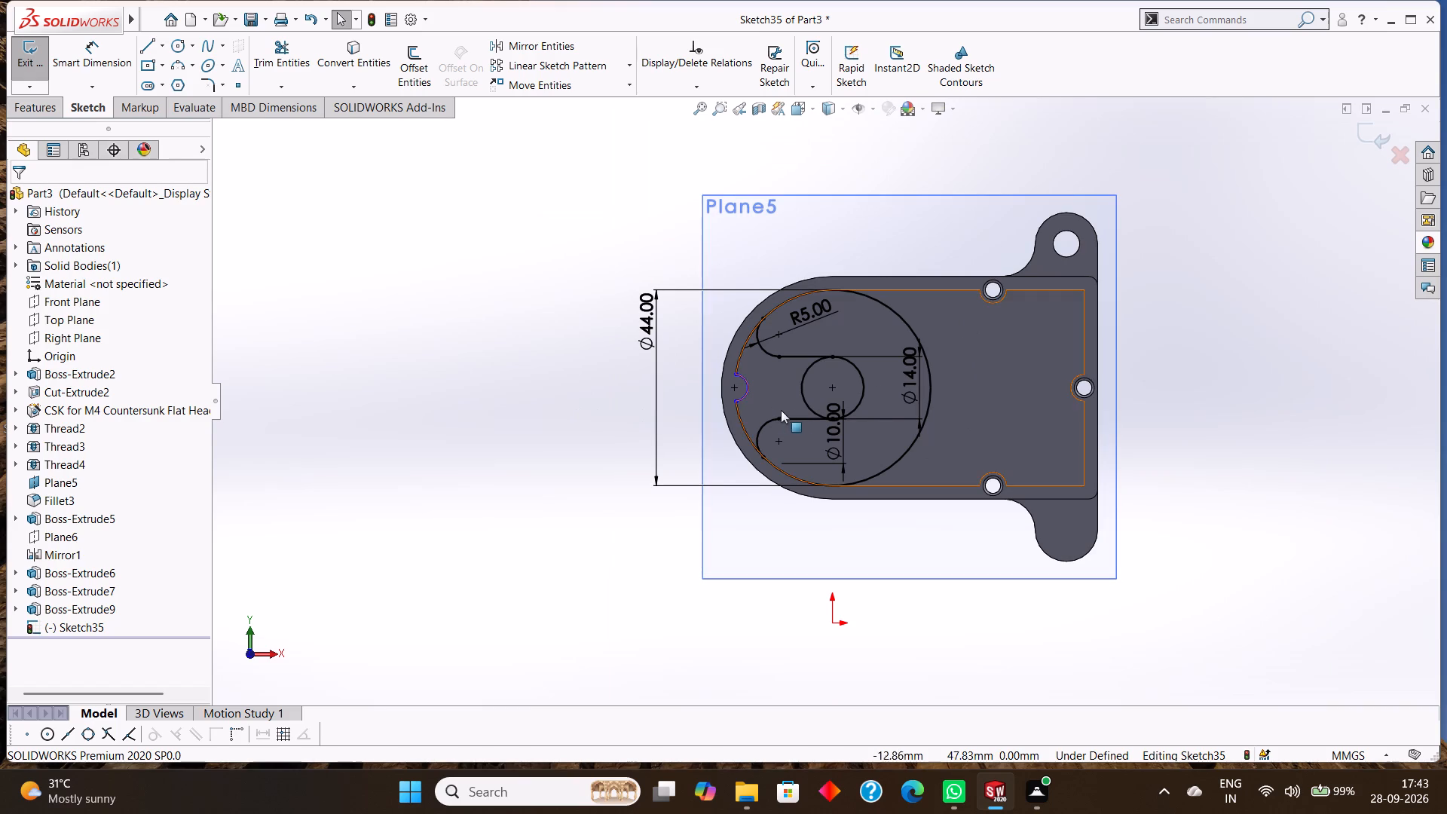
{"action": "middle_click_drag", "start_coordinate": [1225, 614], "coordinate": [1188, 501]}
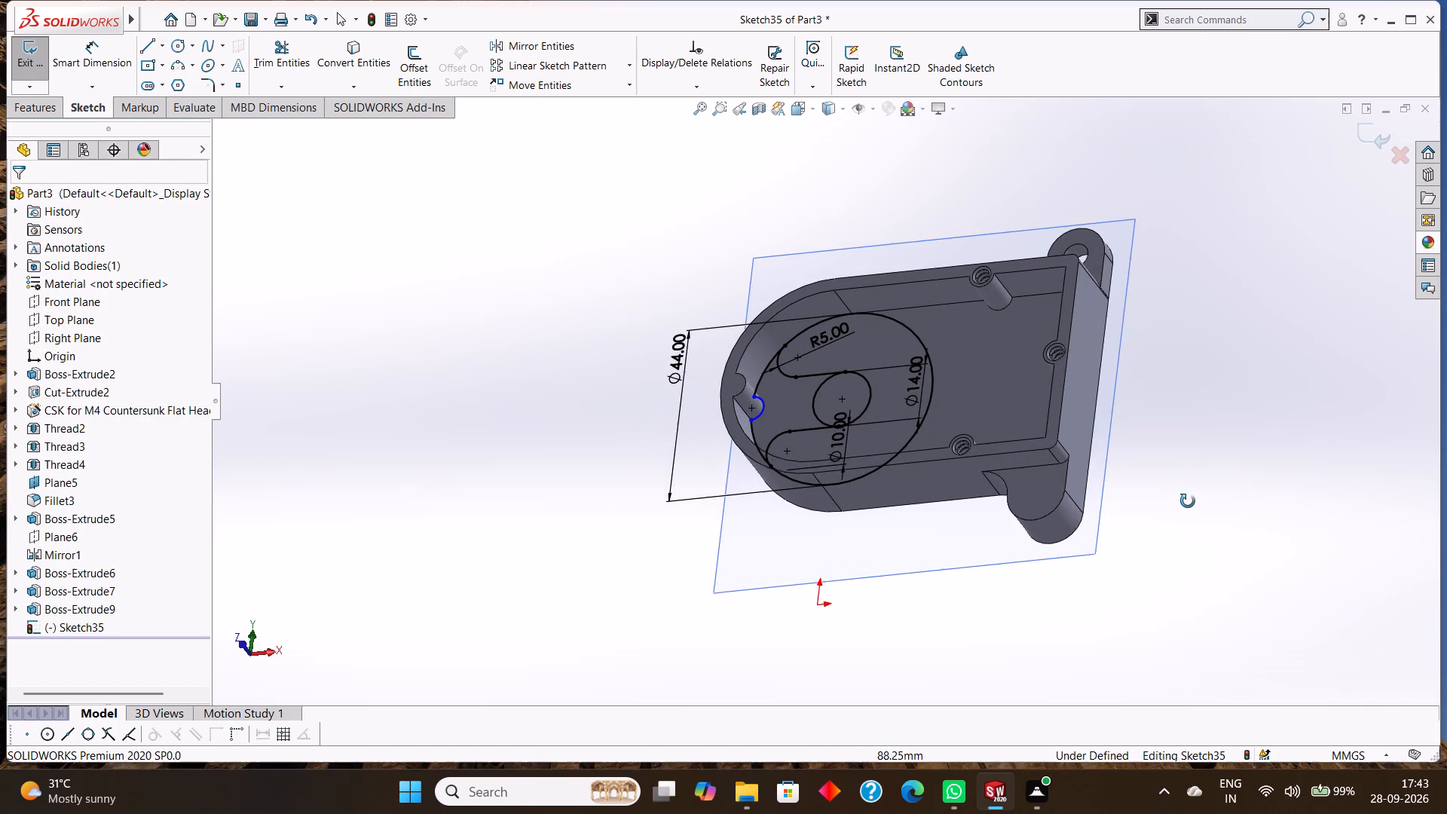
{"action": "middle_click_drag", "start_coordinate": [1188, 501], "coordinate": [1236, 504]}
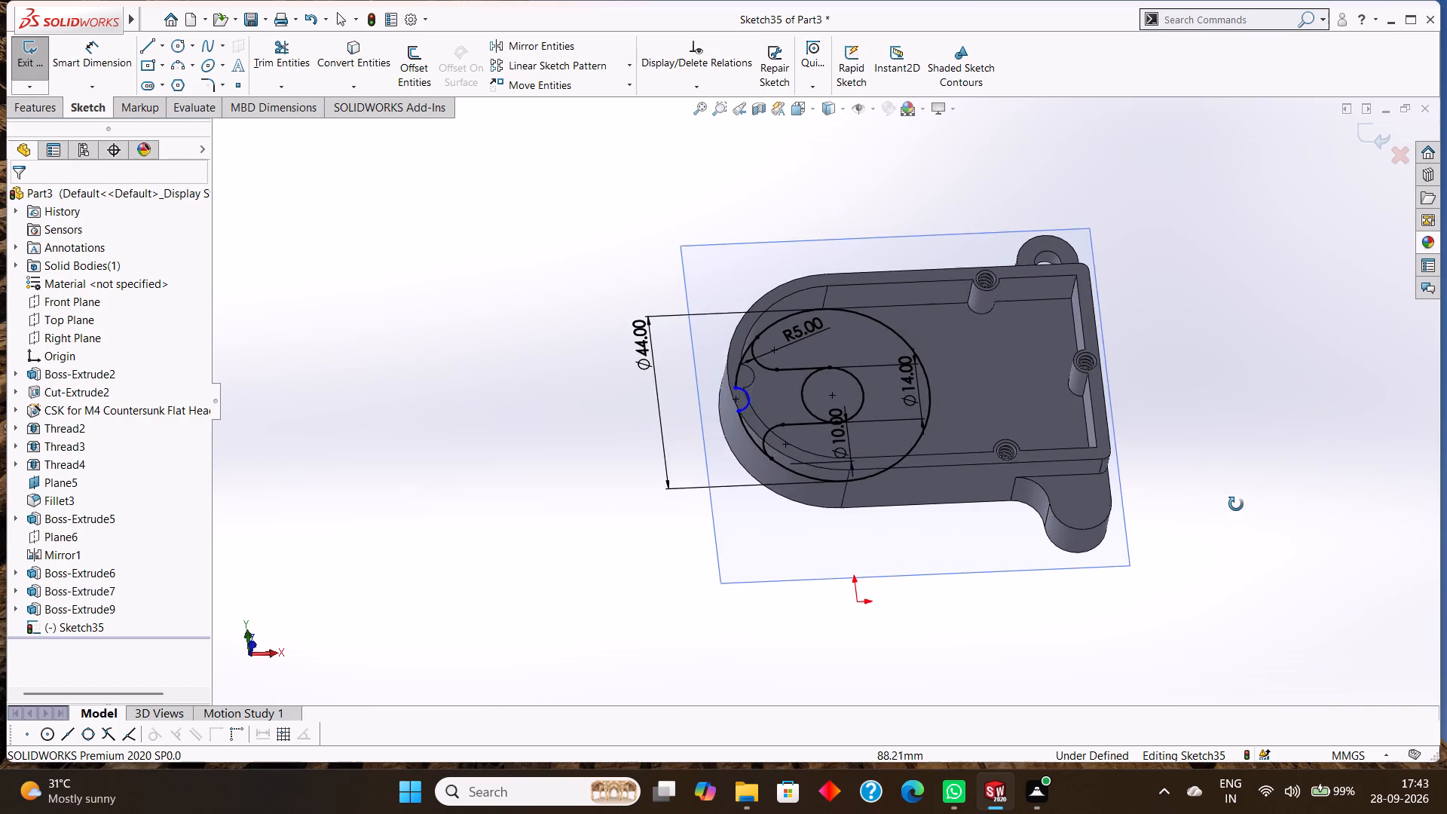
{"action": "middle_click_drag", "start_coordinate": [1236, 504], "coordinate": [1179, 524]}
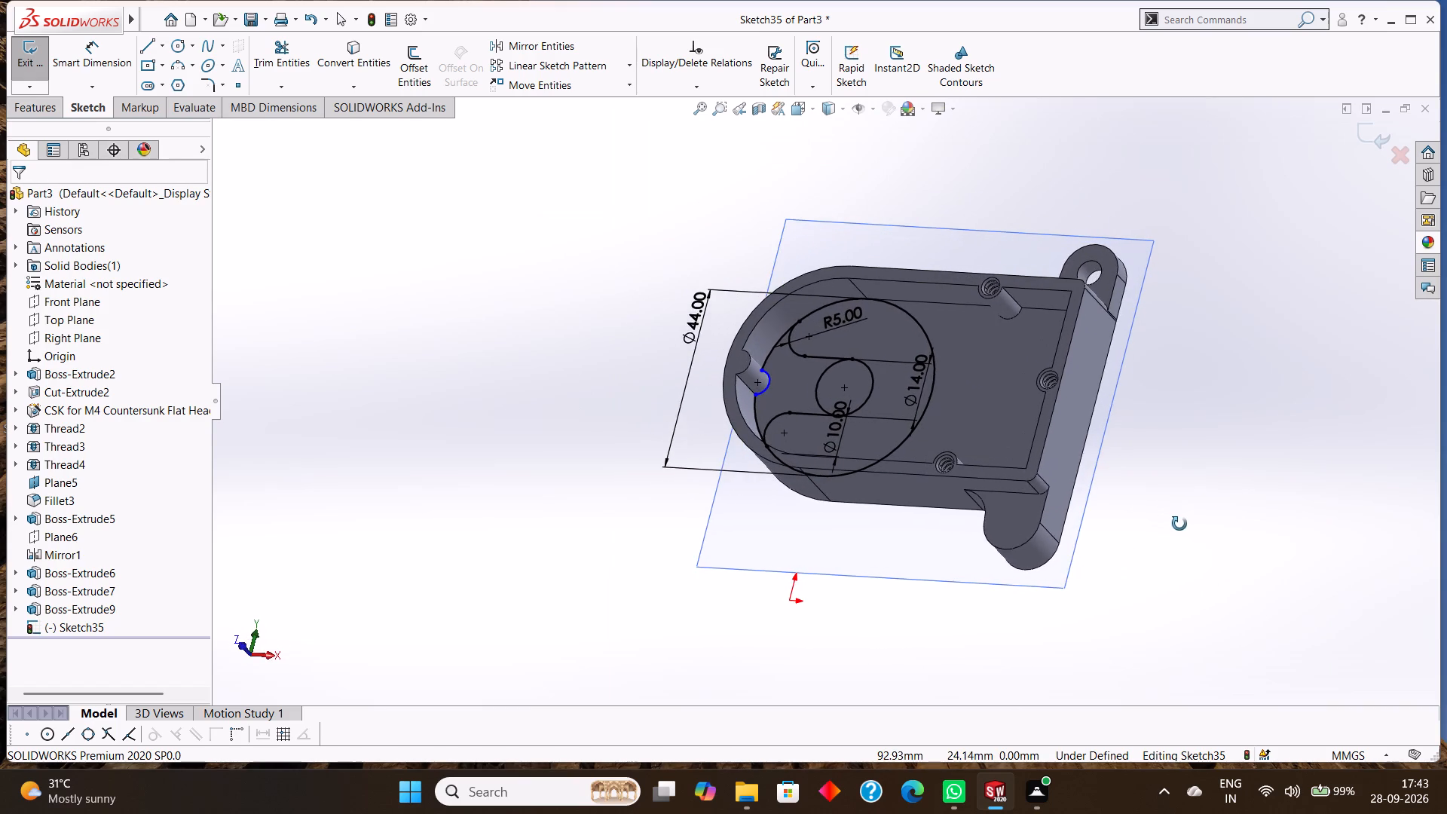
{"action": "middle_click_drag", "start_coordinate": [1179, 524], "coordinate": [1256, 601]}
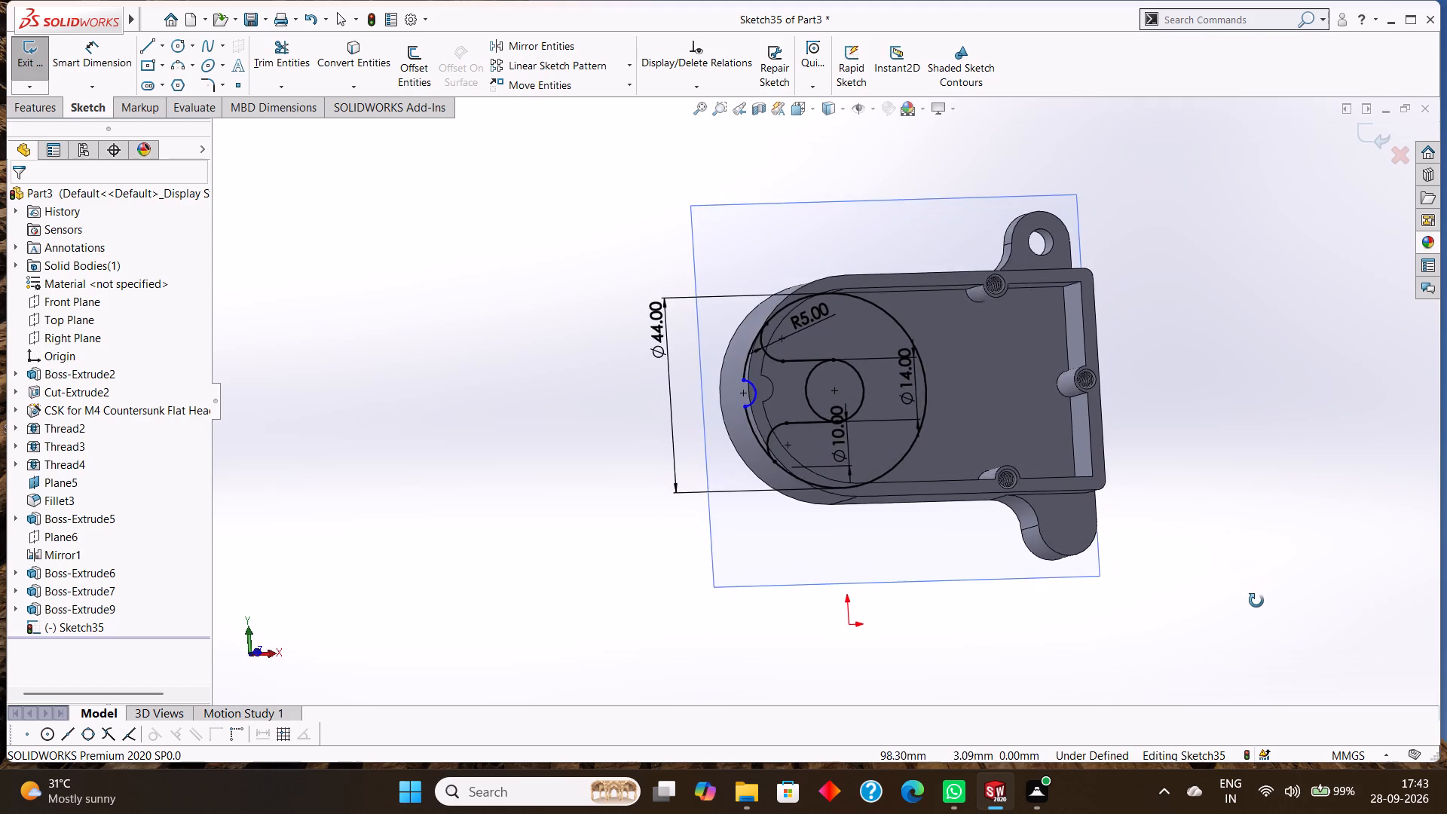
{"action": "middle_click_drag", "start_coordinate": [1256, 601], "coordinate": [1241, 614]}
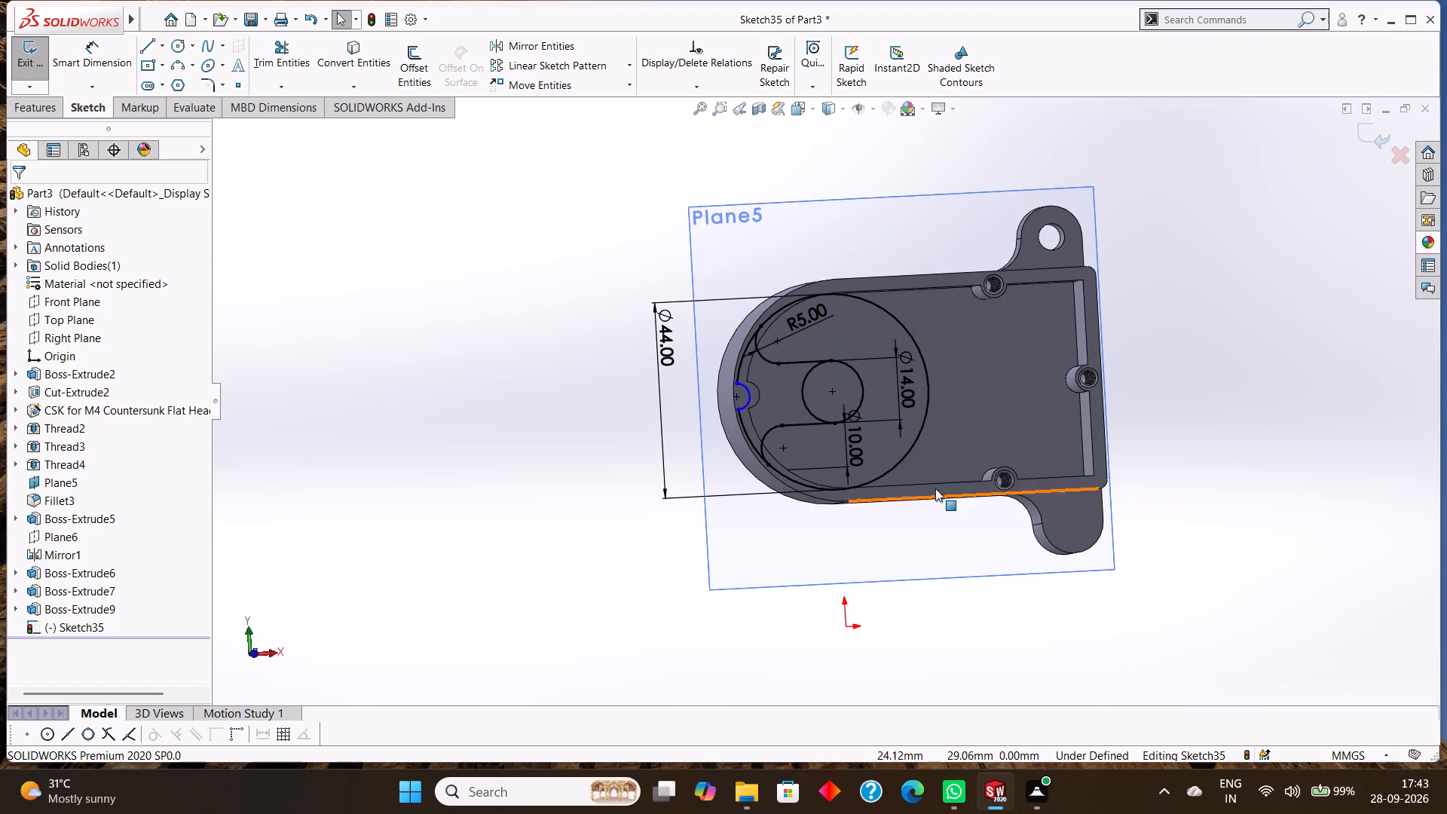
Viewing the cavity floor face-on, trim the boss-facing half of the 14 mm circle between the two horizontal lines, leaving a rounded slot end.
{"action": "left_click", "coordinate": [974, 372]}
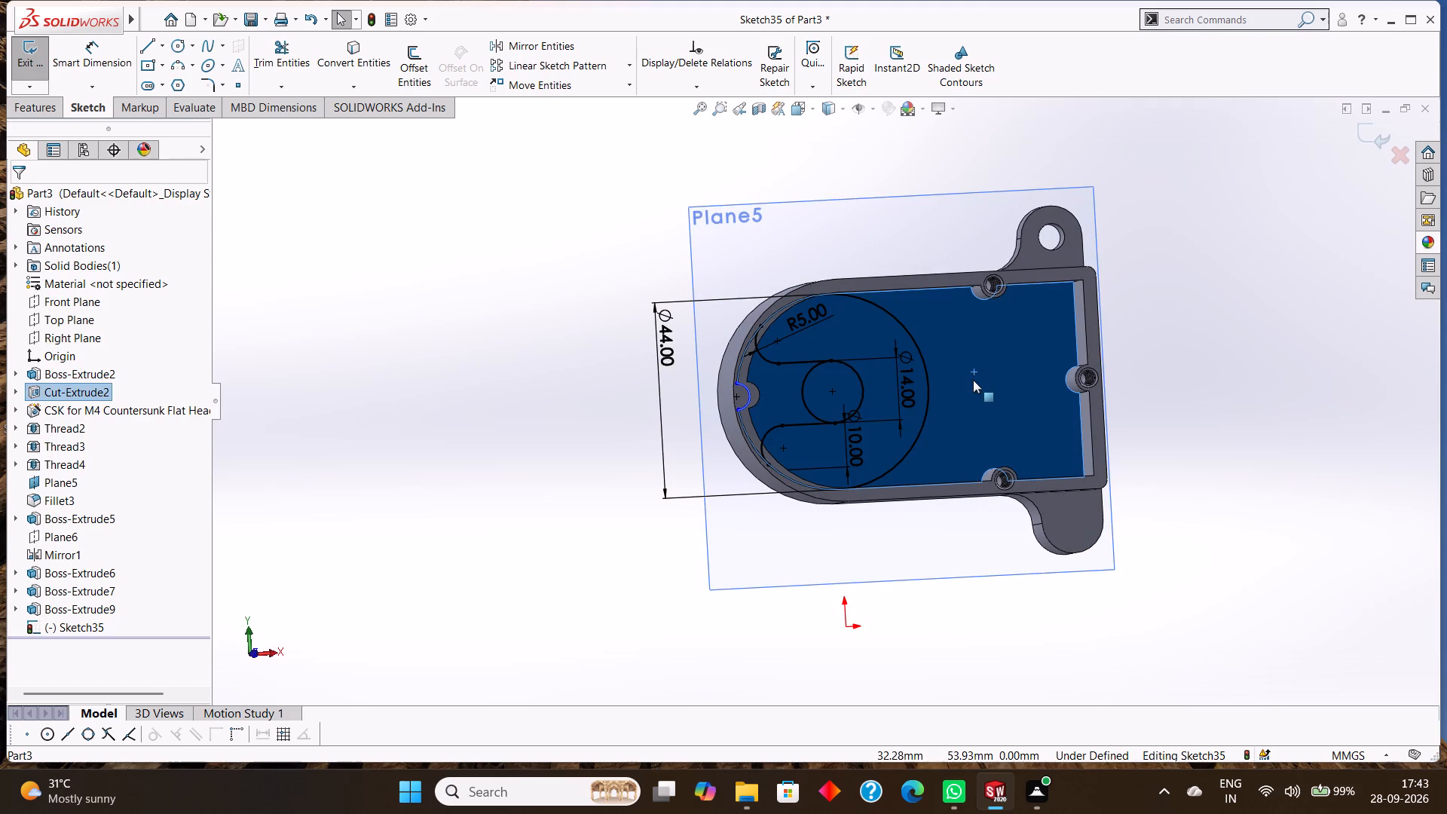
{"action": "key", "text": "ctrl+8"}
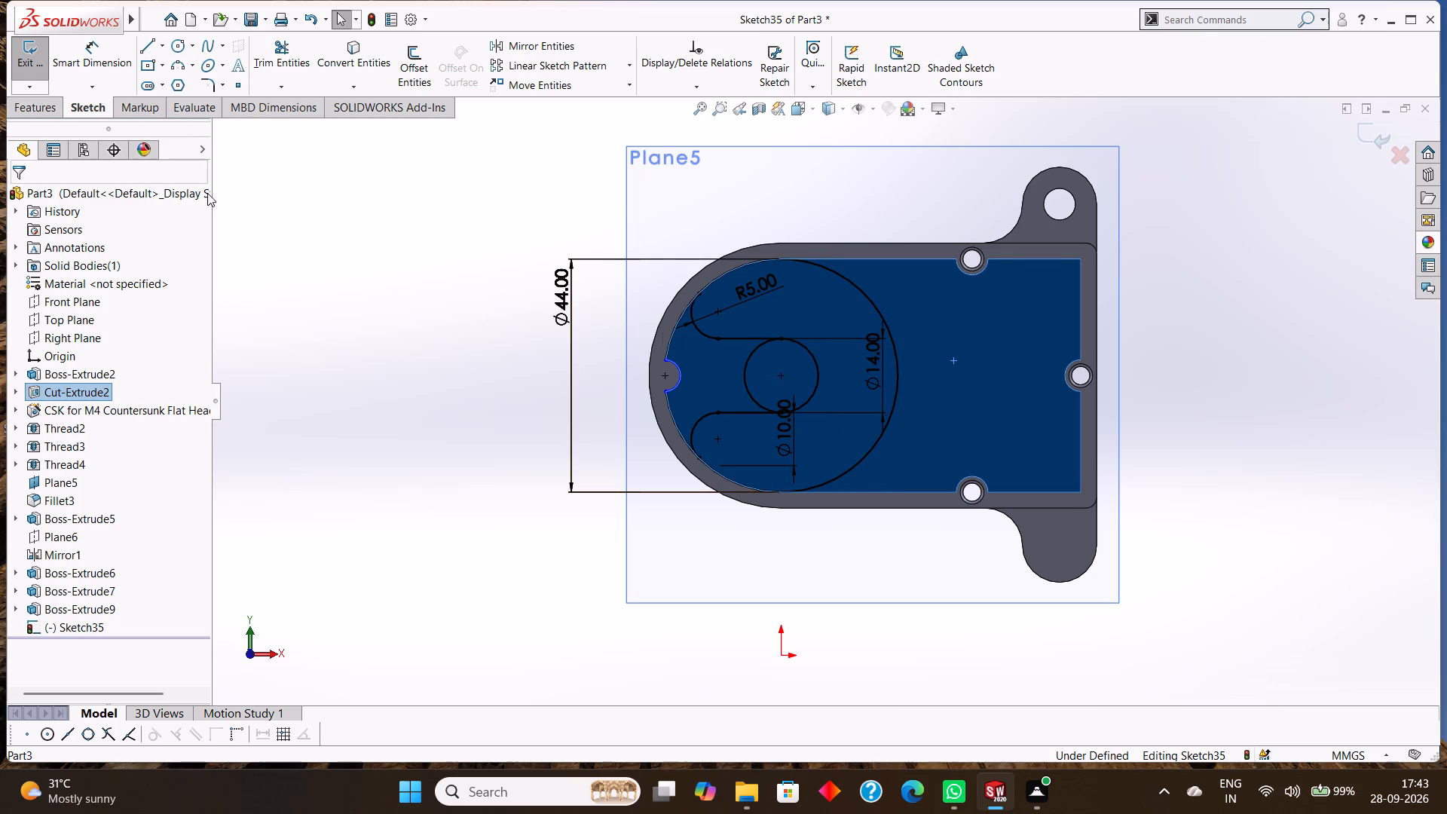
{"action": "left_click", "coordinate": [261, 41]}
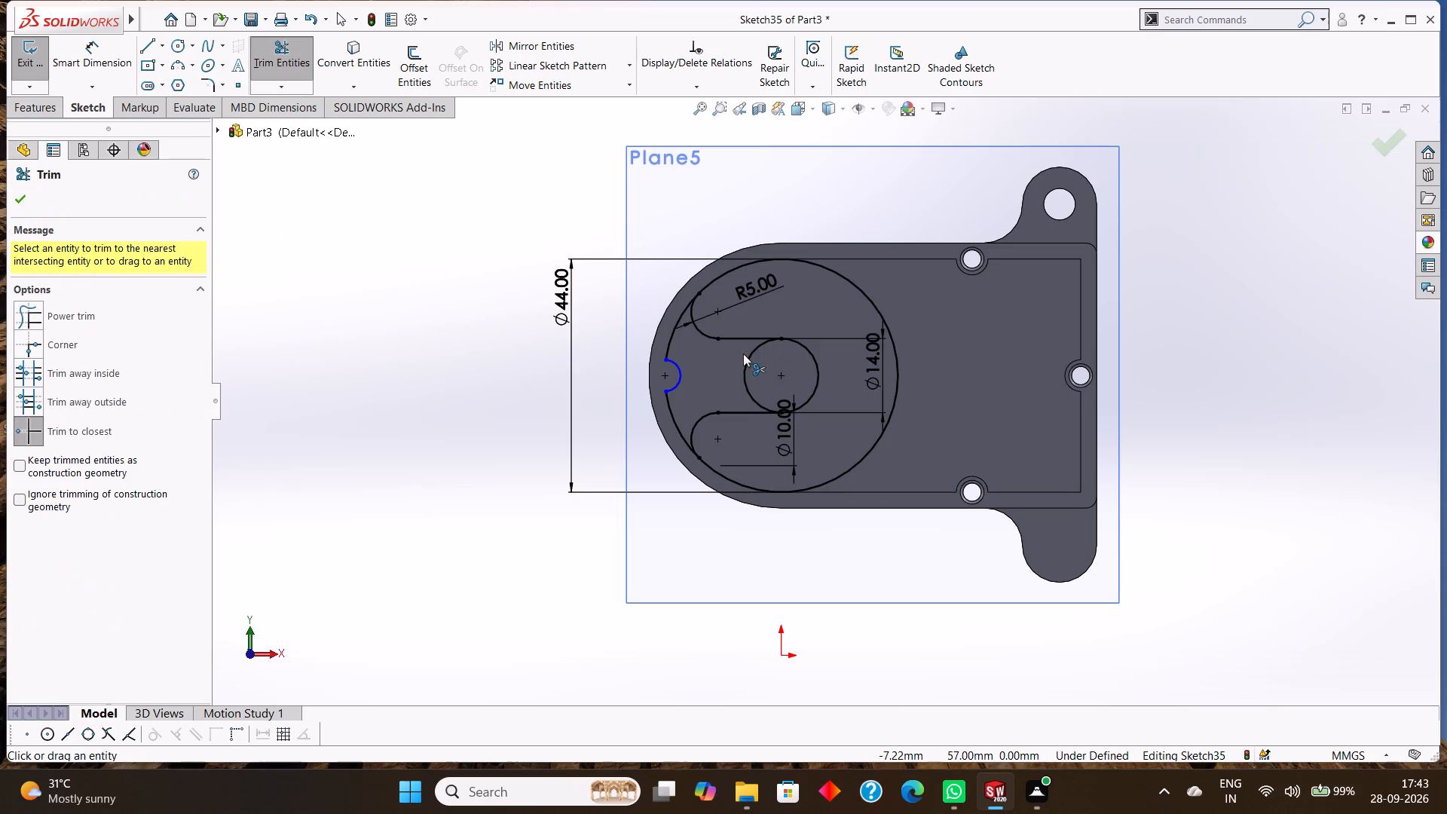
{"action": "left_click", "coordinate": [748, 359]}
{"action": "left_click", "coordinate": [24, 196]}
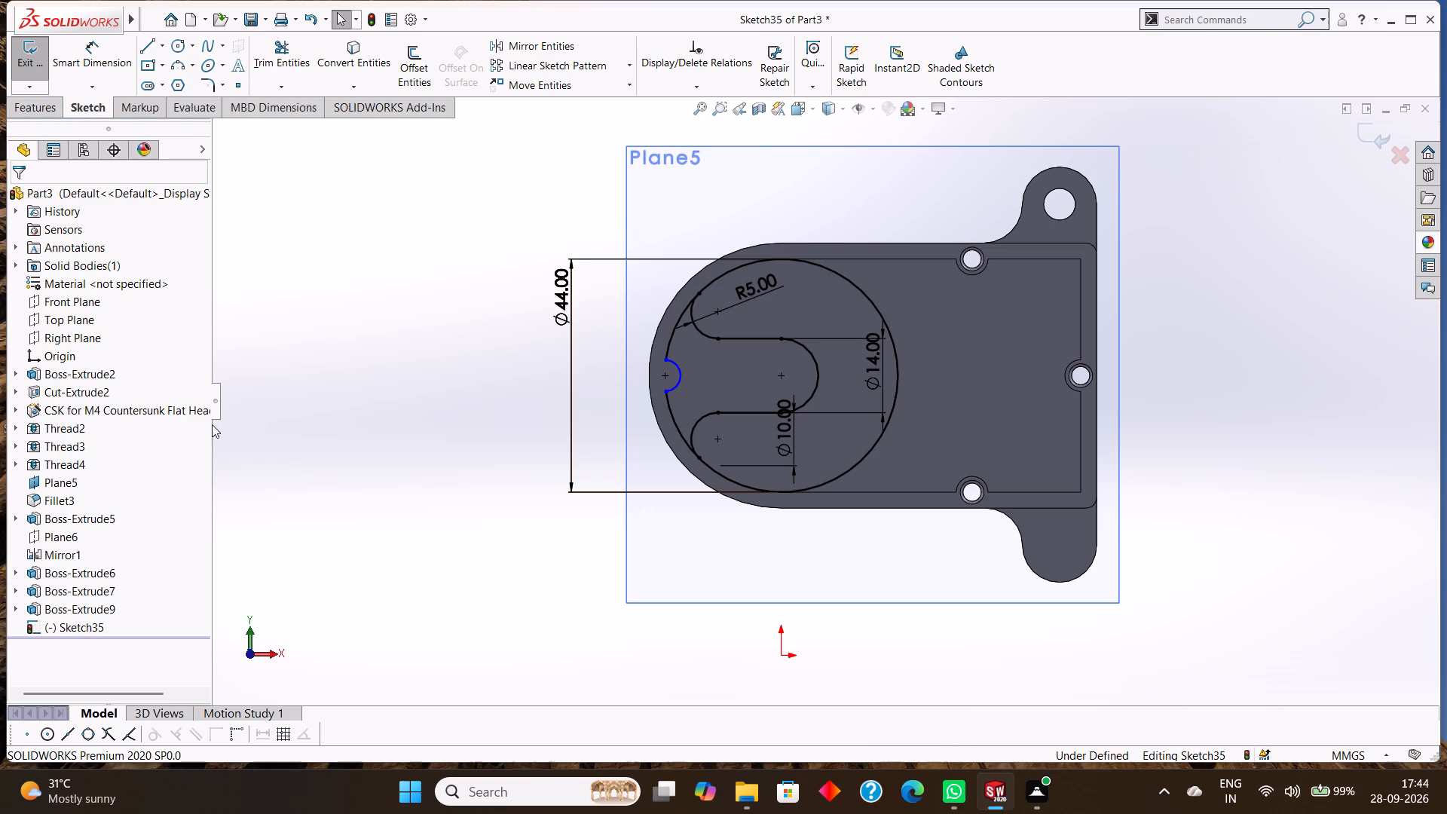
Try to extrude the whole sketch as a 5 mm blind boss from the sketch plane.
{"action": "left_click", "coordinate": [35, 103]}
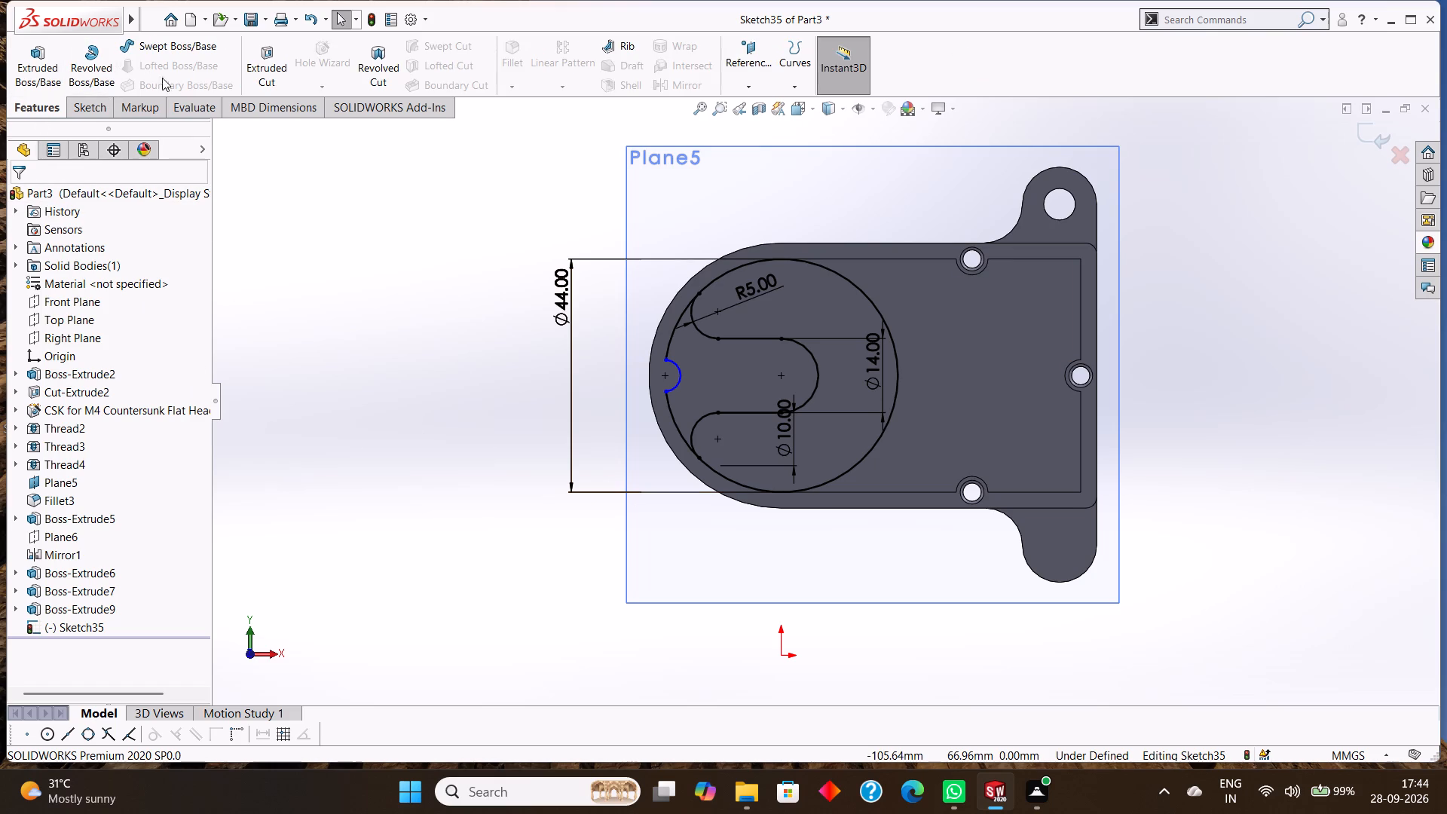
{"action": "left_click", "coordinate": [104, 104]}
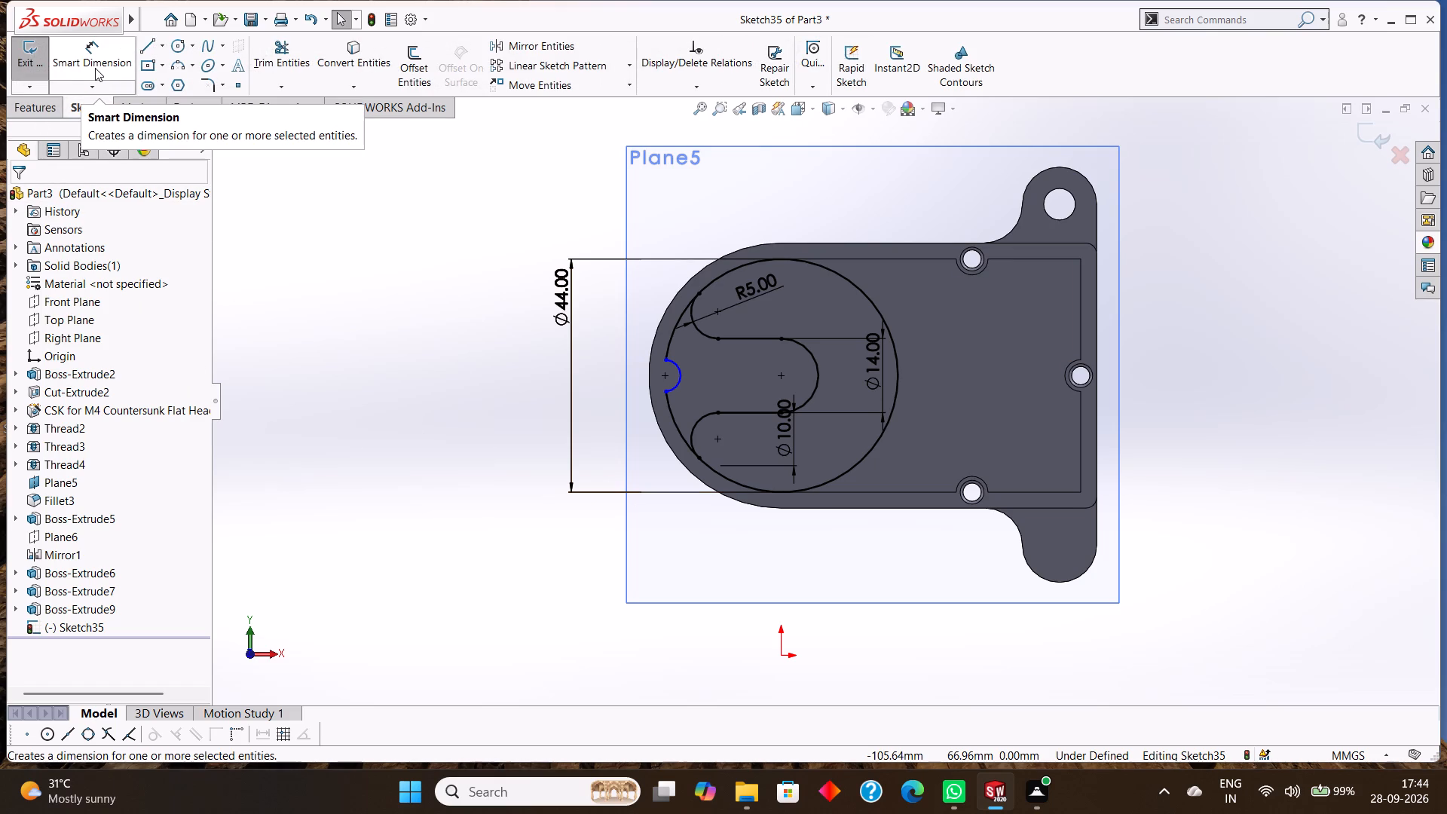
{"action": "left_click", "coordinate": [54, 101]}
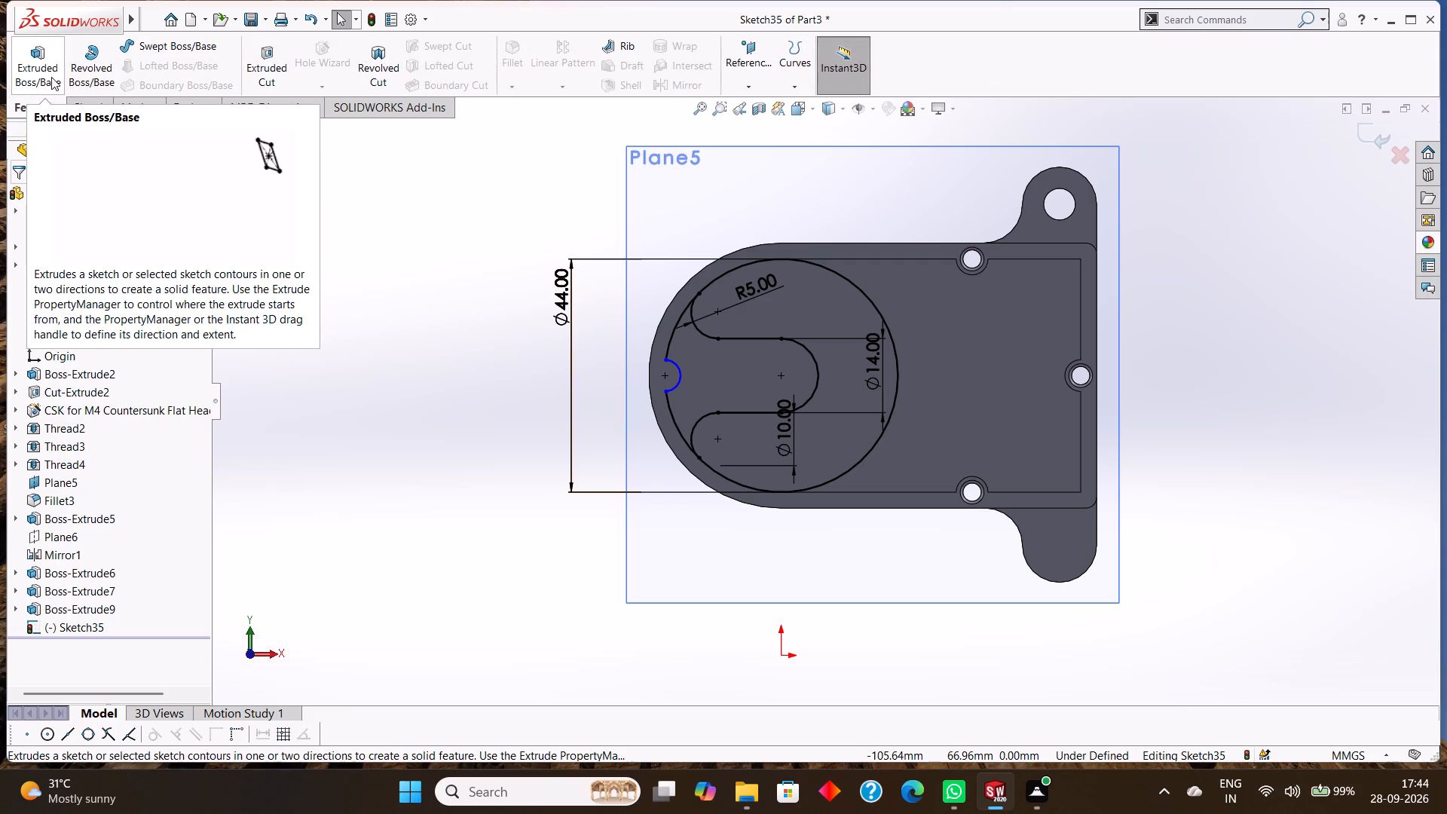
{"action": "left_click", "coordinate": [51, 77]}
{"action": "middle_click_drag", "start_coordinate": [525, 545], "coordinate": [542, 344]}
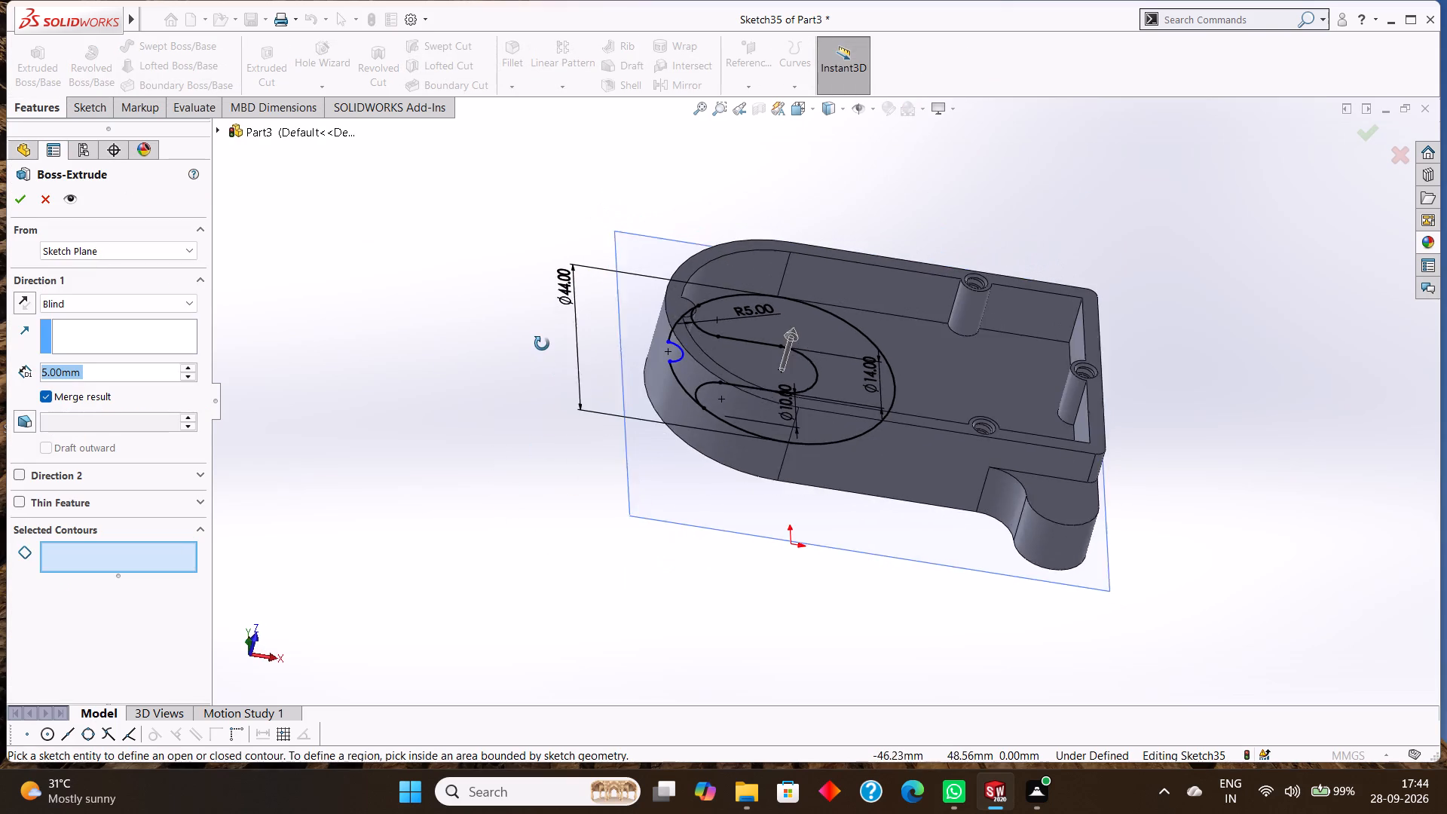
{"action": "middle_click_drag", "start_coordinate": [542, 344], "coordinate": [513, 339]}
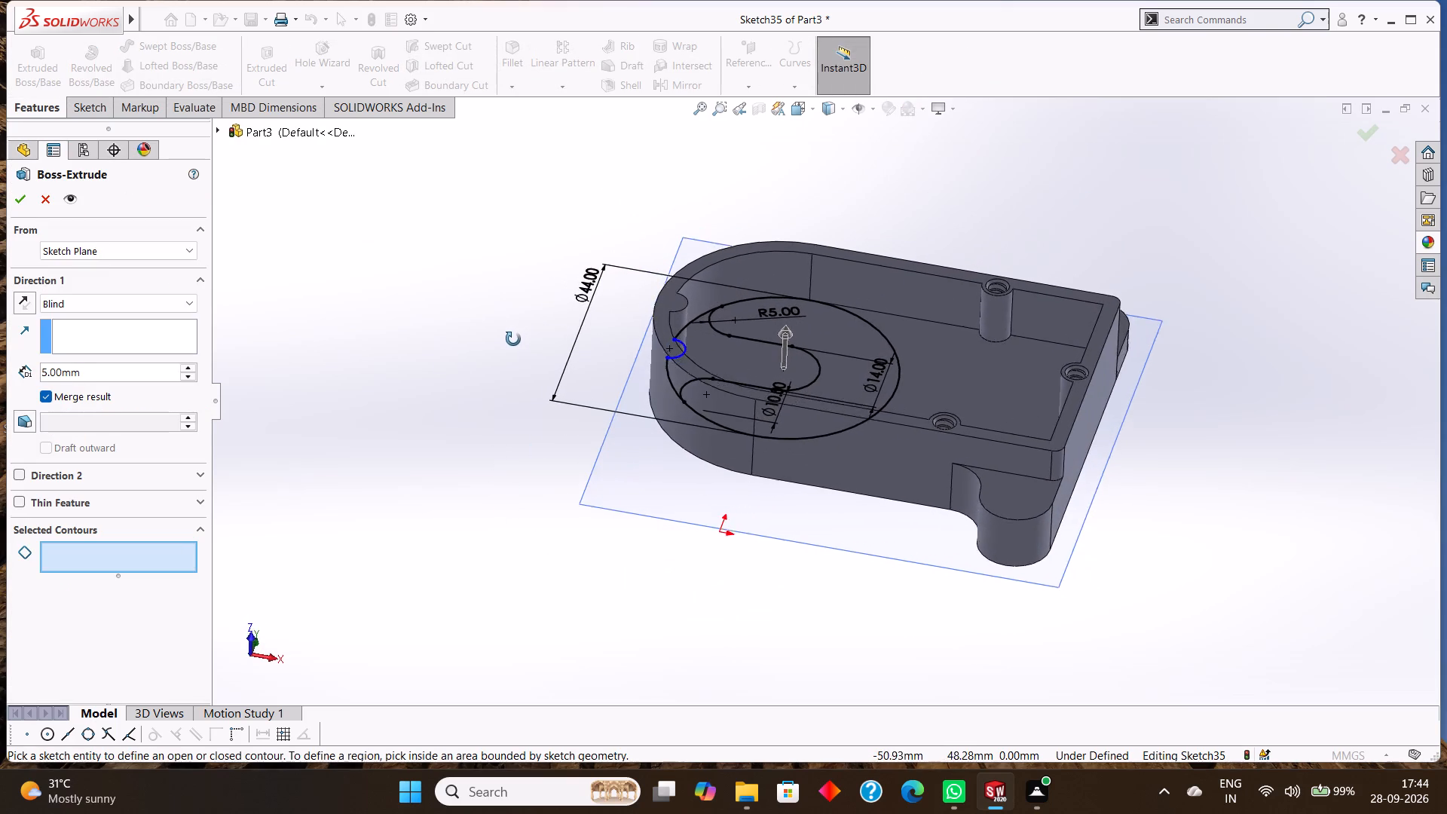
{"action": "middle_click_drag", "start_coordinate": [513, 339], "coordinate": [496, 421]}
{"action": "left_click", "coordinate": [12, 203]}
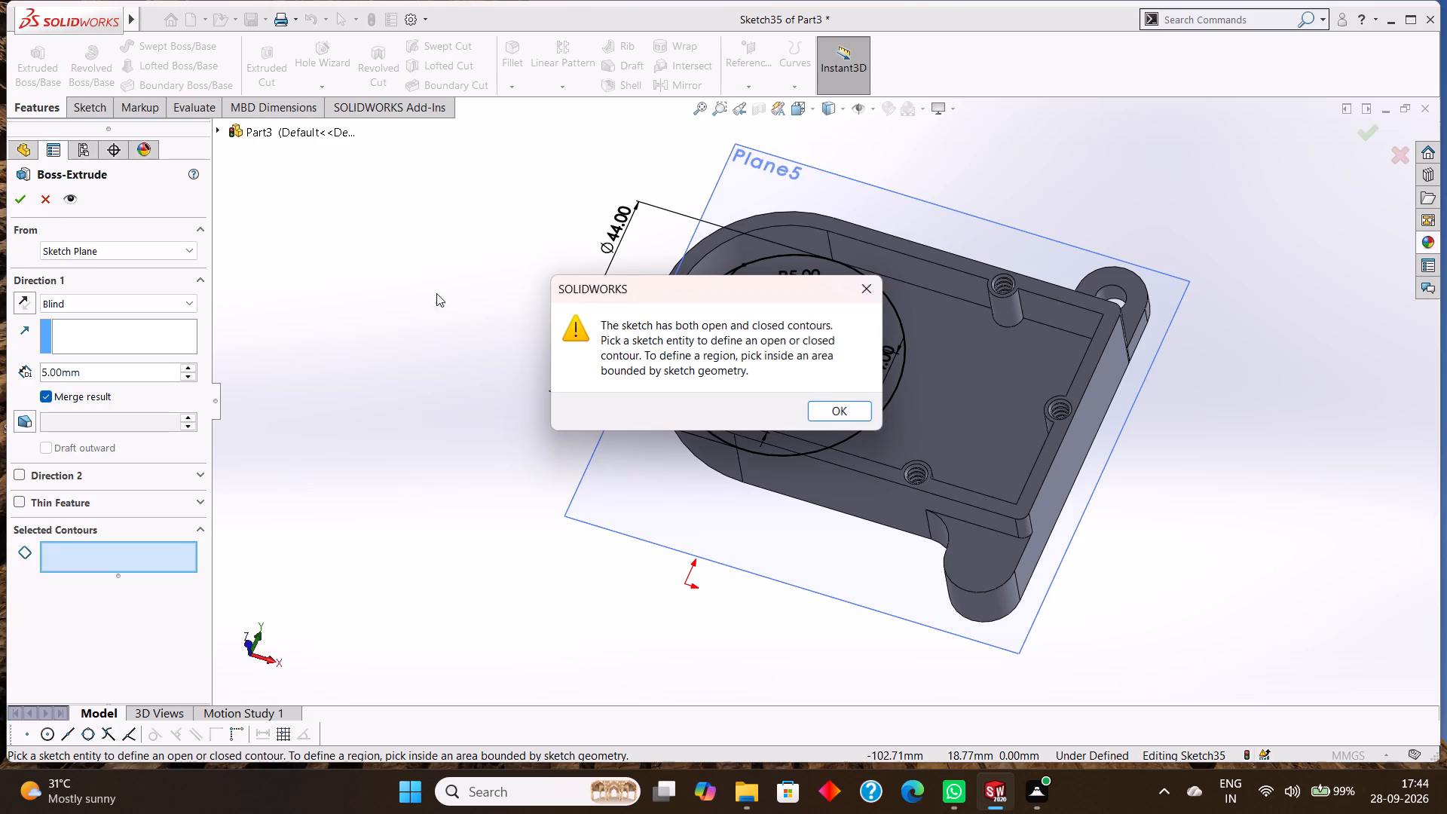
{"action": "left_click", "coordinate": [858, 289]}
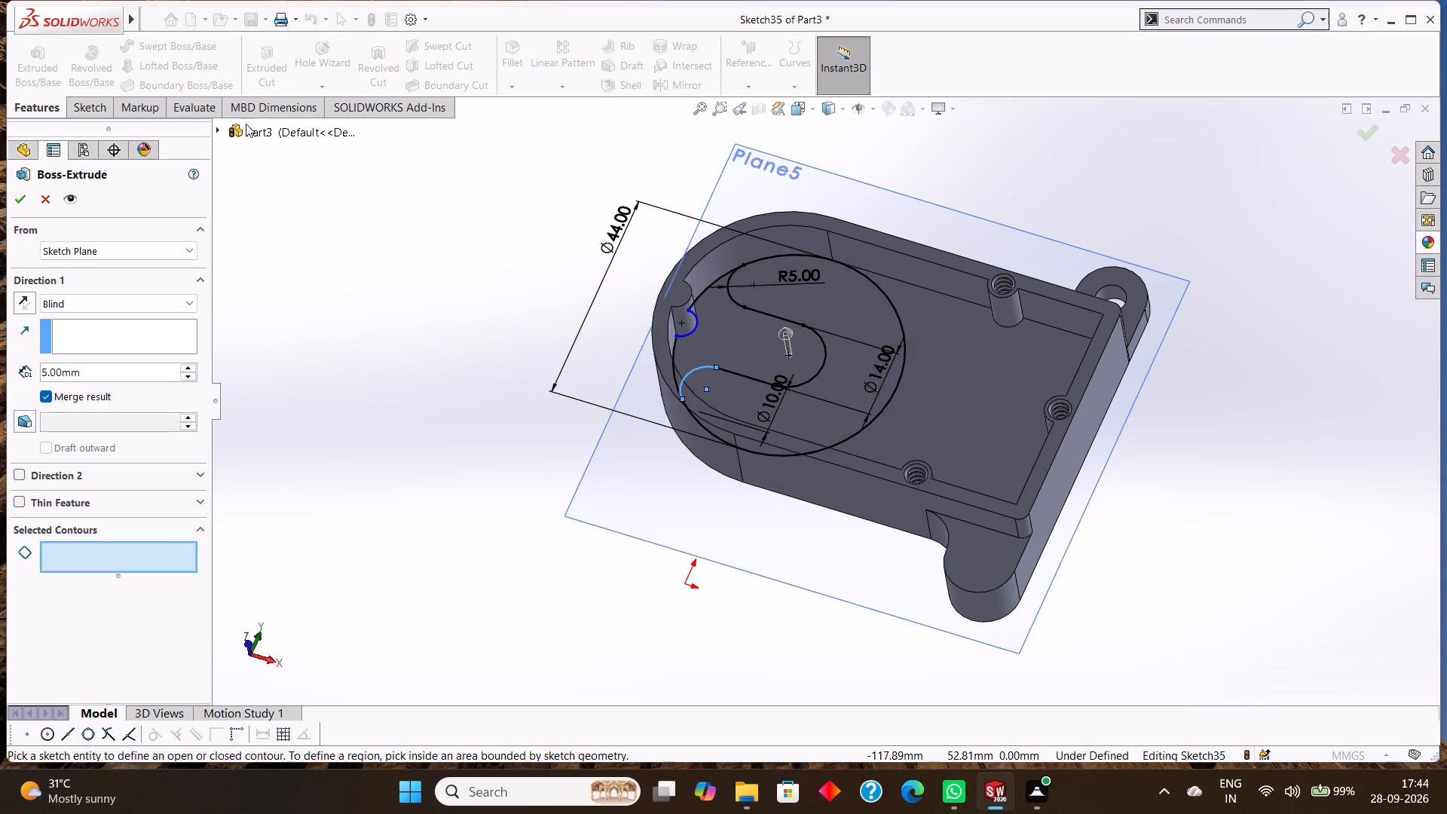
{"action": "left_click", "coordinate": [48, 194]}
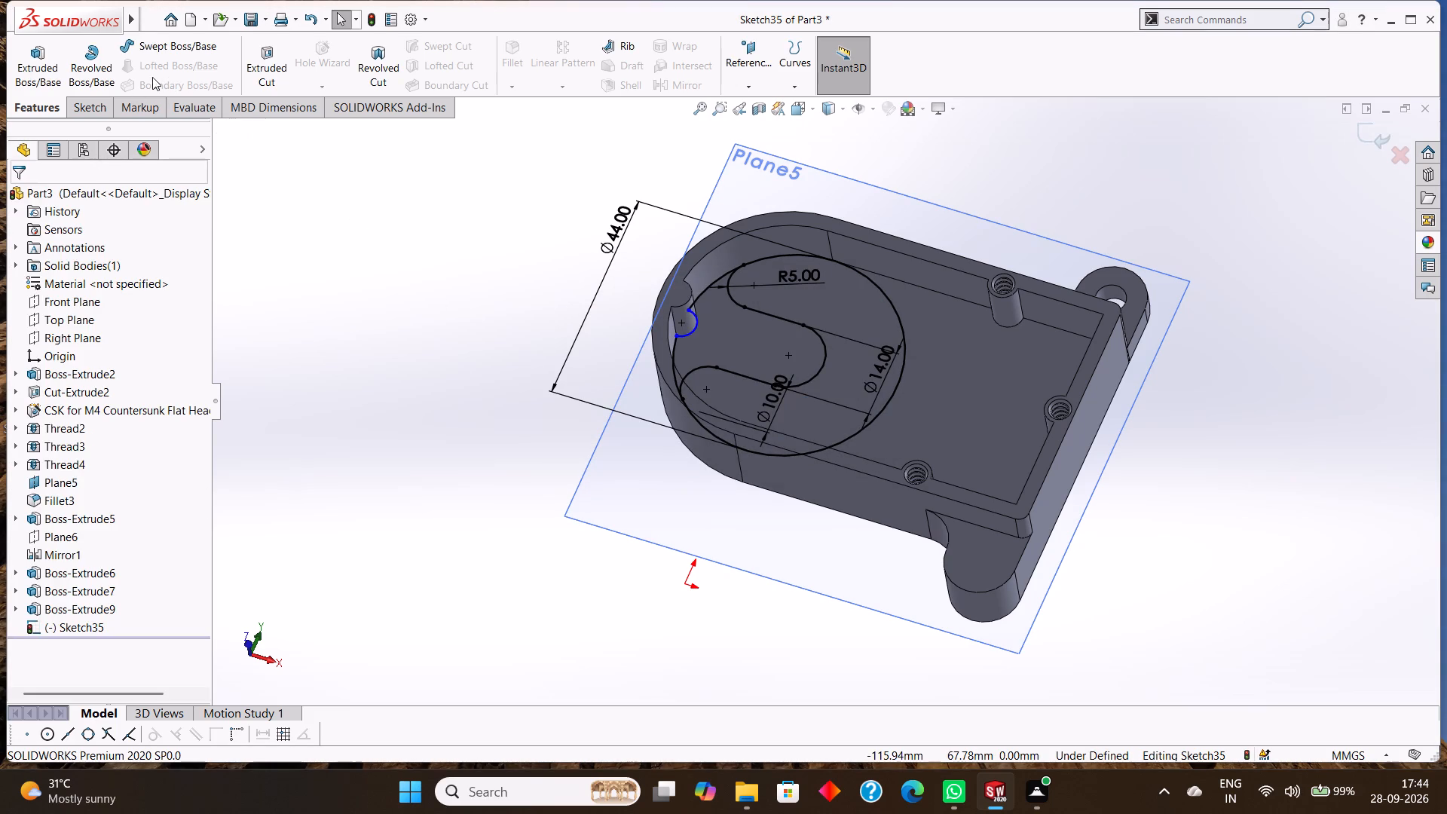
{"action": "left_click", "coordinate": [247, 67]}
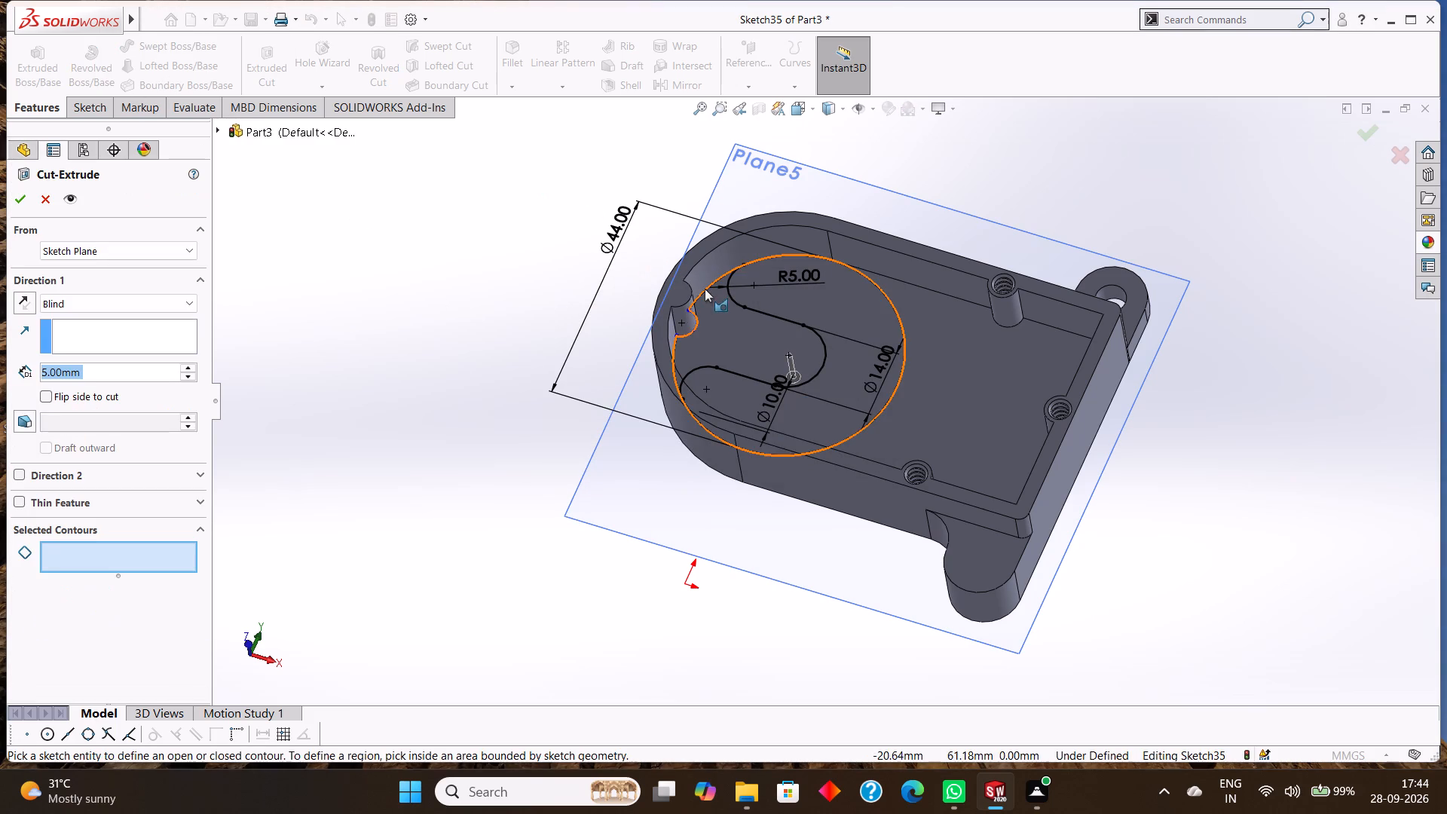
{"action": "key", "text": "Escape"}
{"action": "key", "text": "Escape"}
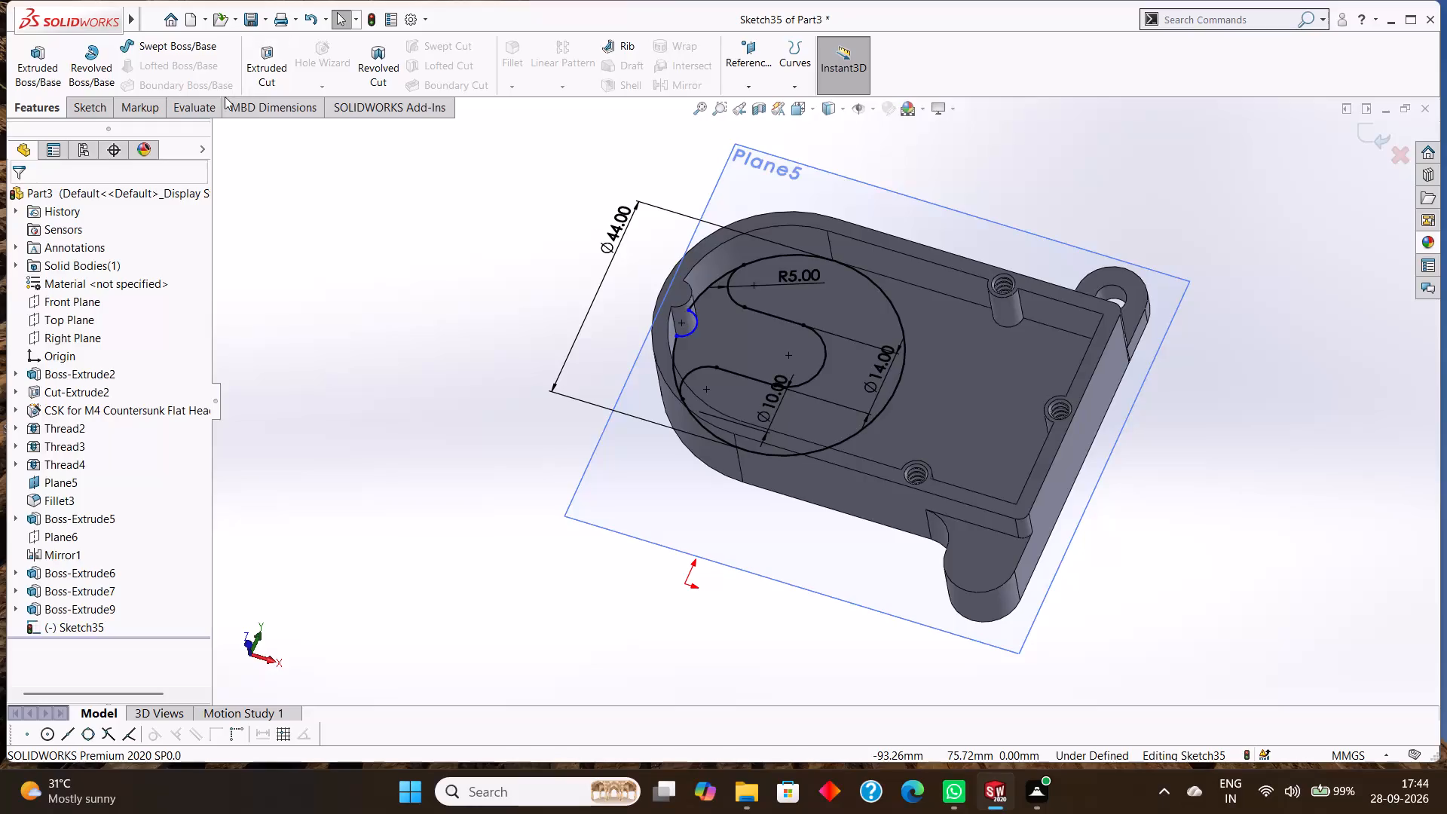
Trim away the 3 mm radius boss arc and the 44 mm circle's pieces on either side of it, leaving one closed C-shaped profile.
{"action": "left_click", "coordinate": [85, 106]}
{"action": "left_click", "coordinate": [270, 64]}
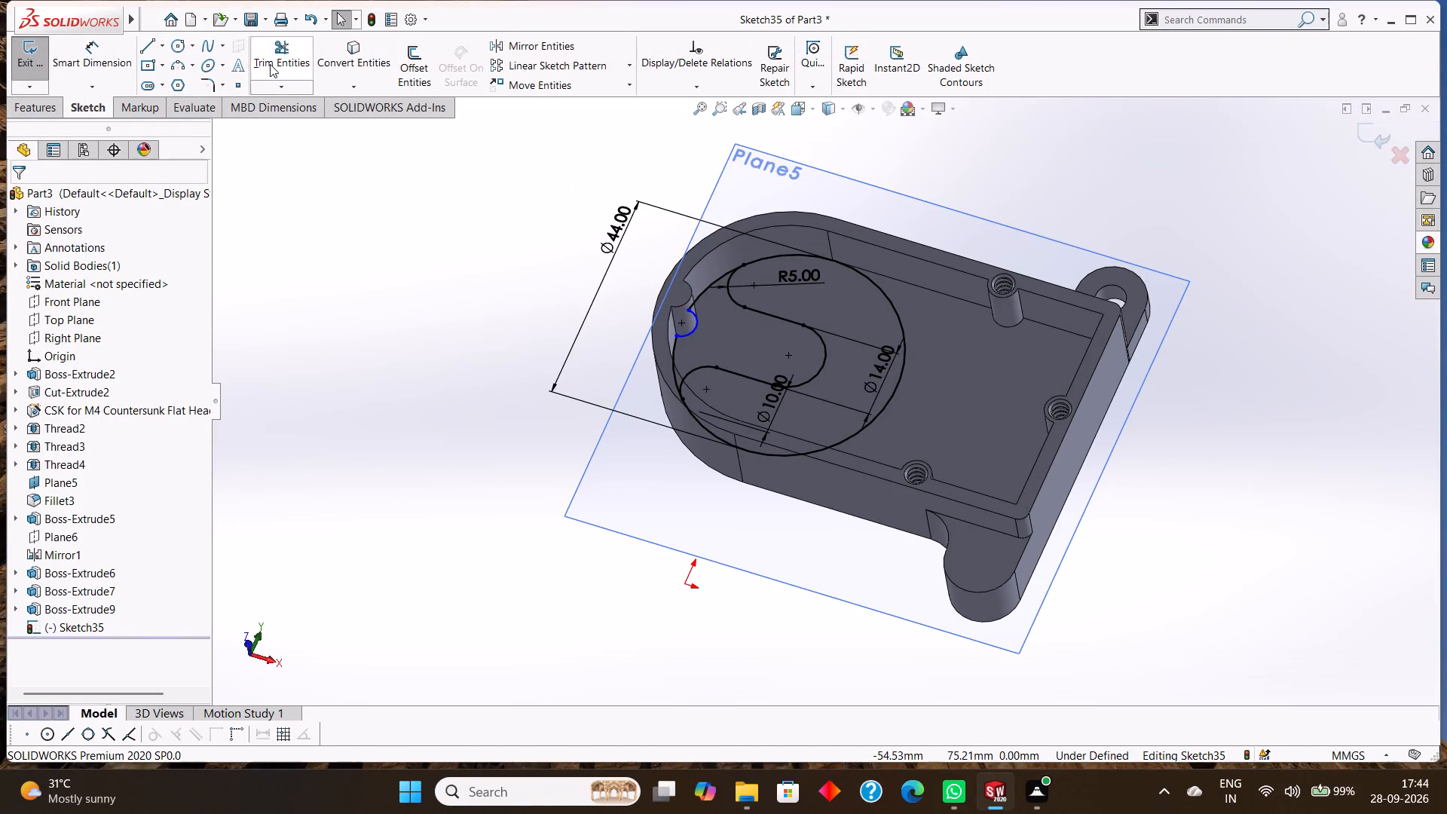
{"action": "left_click", "coordinate": [707, 284]}
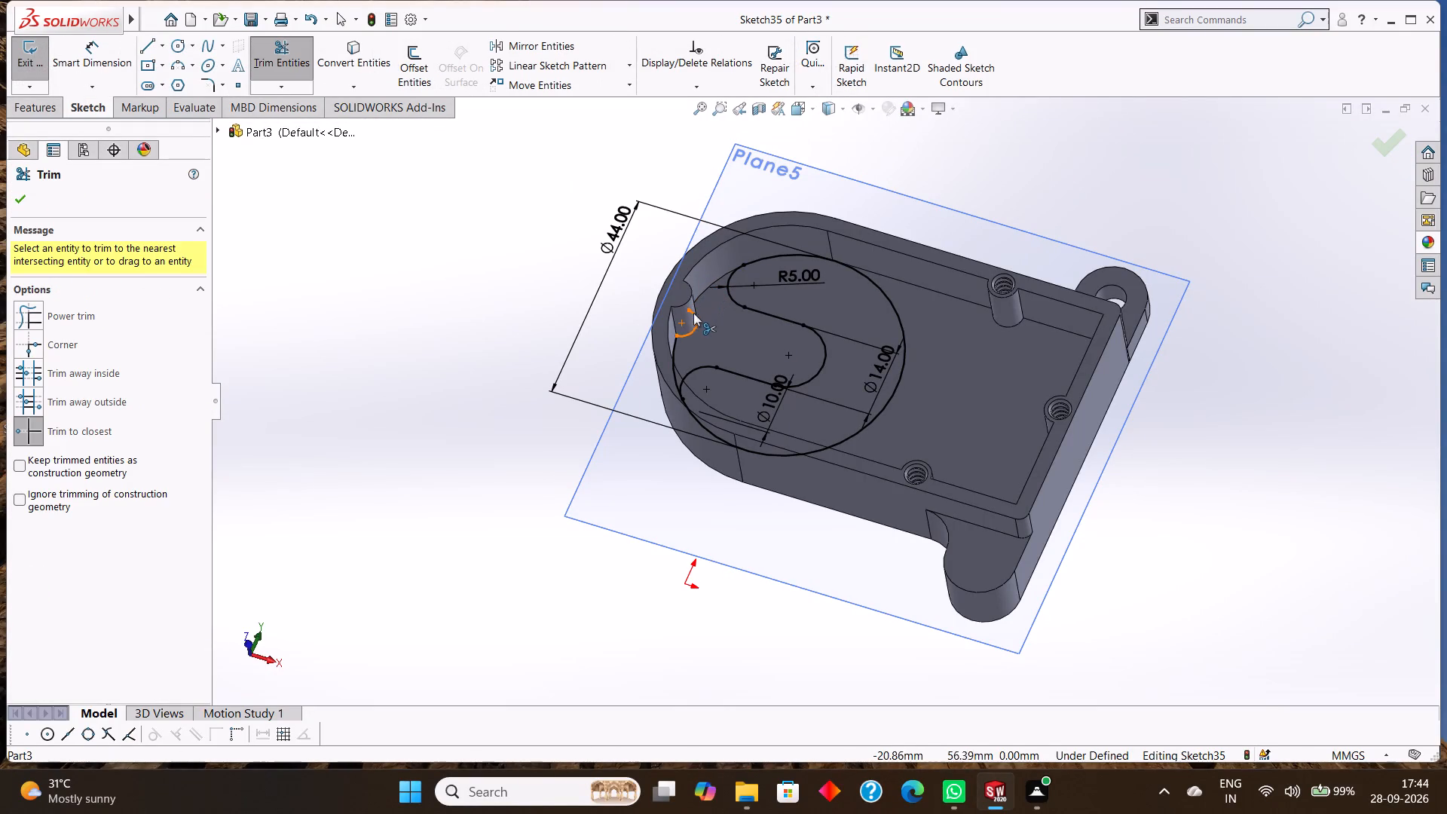
{"action": "left_click", "coordinate": [695, 323]}
{"action": "left_click", "coordinate": [674, 347]}
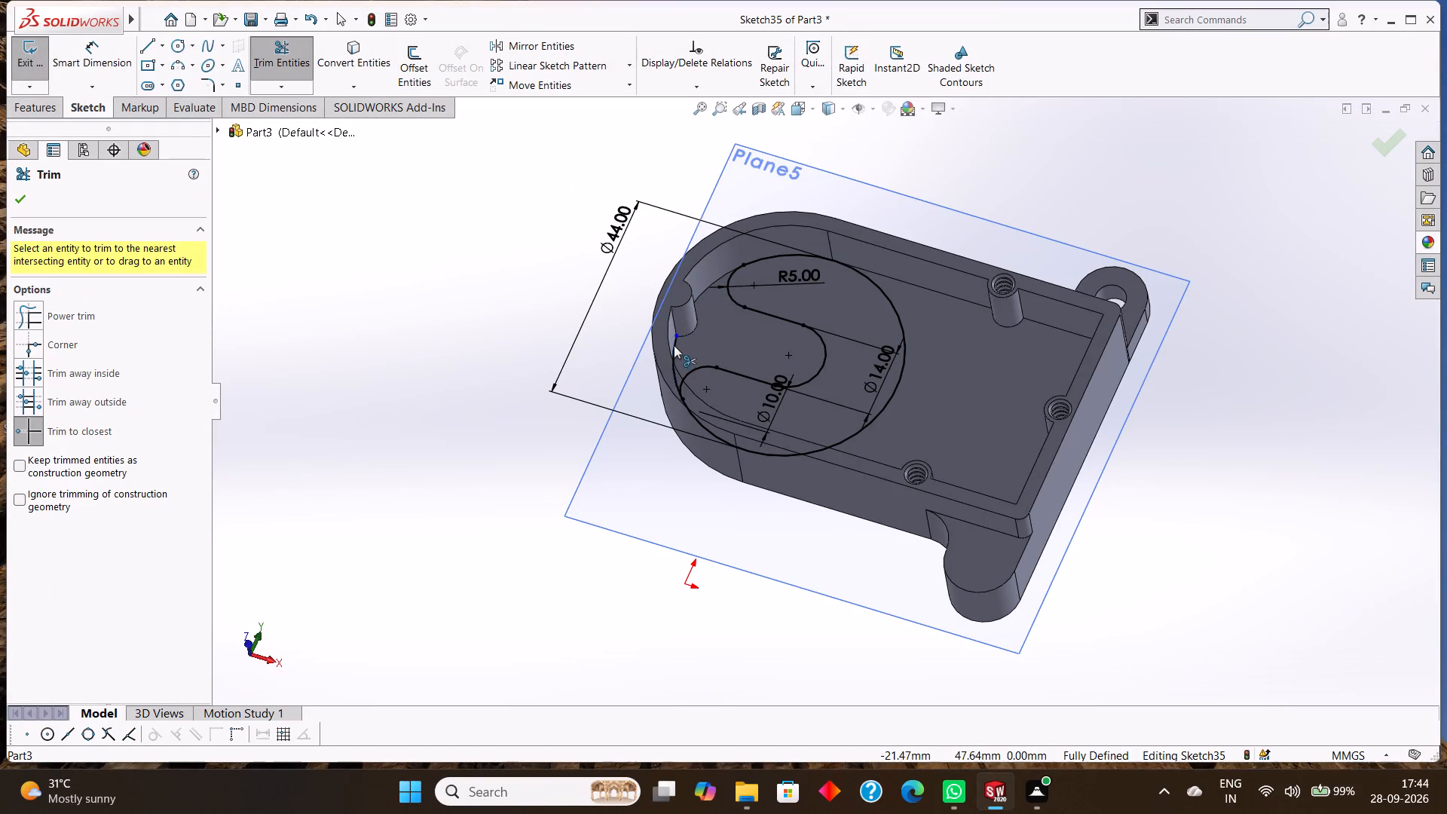
{"action": "left_click", "coordinate": [20, 197]}
Extrude the closed C-shaped profile as a 5 mm blind boss from the sketch plane, merged with the enclosure body.
{"action": "left_click", "coordinate": [29, 108]}
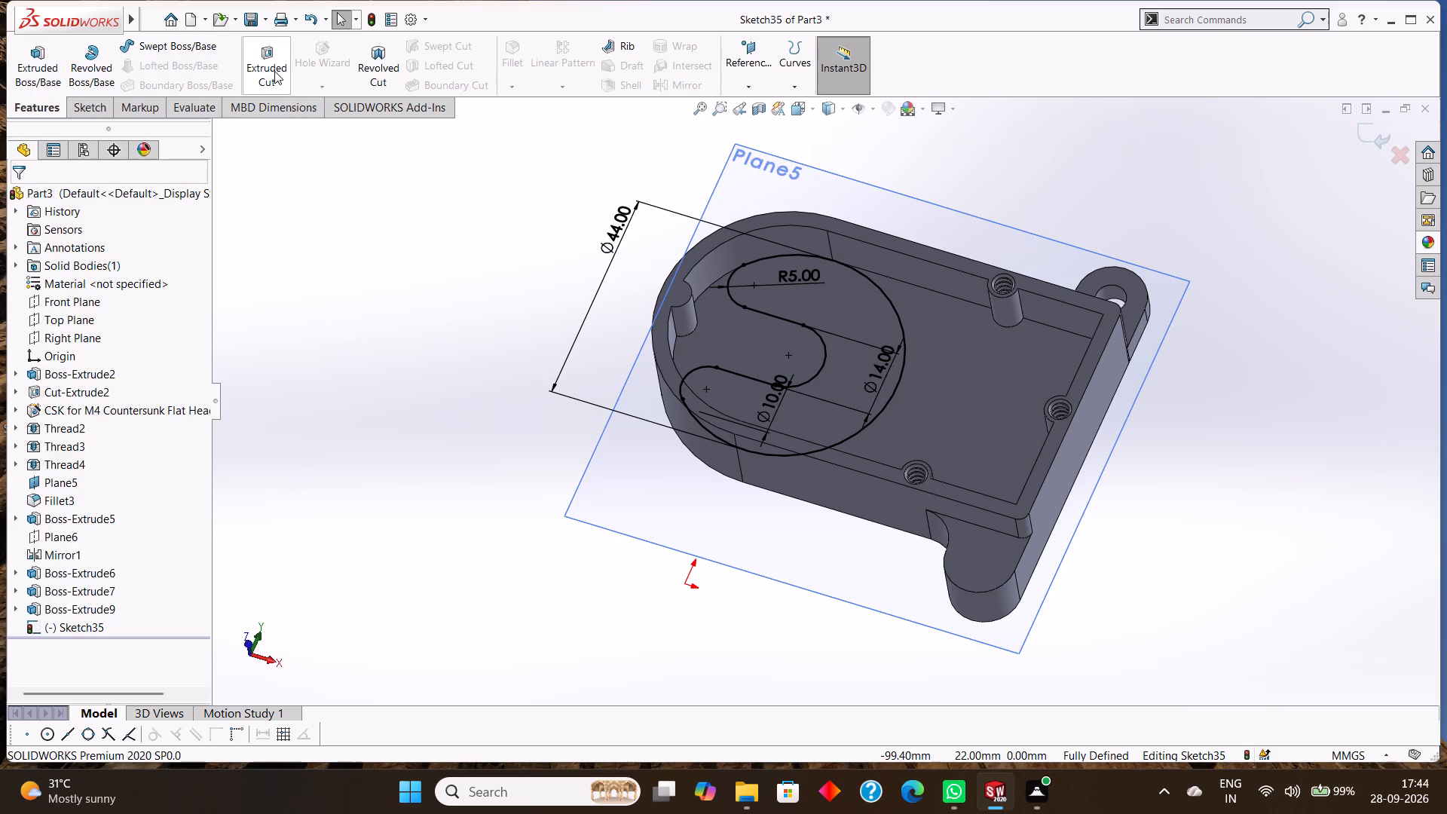
{"action": "left_click", "coordinate": [38, 75]}
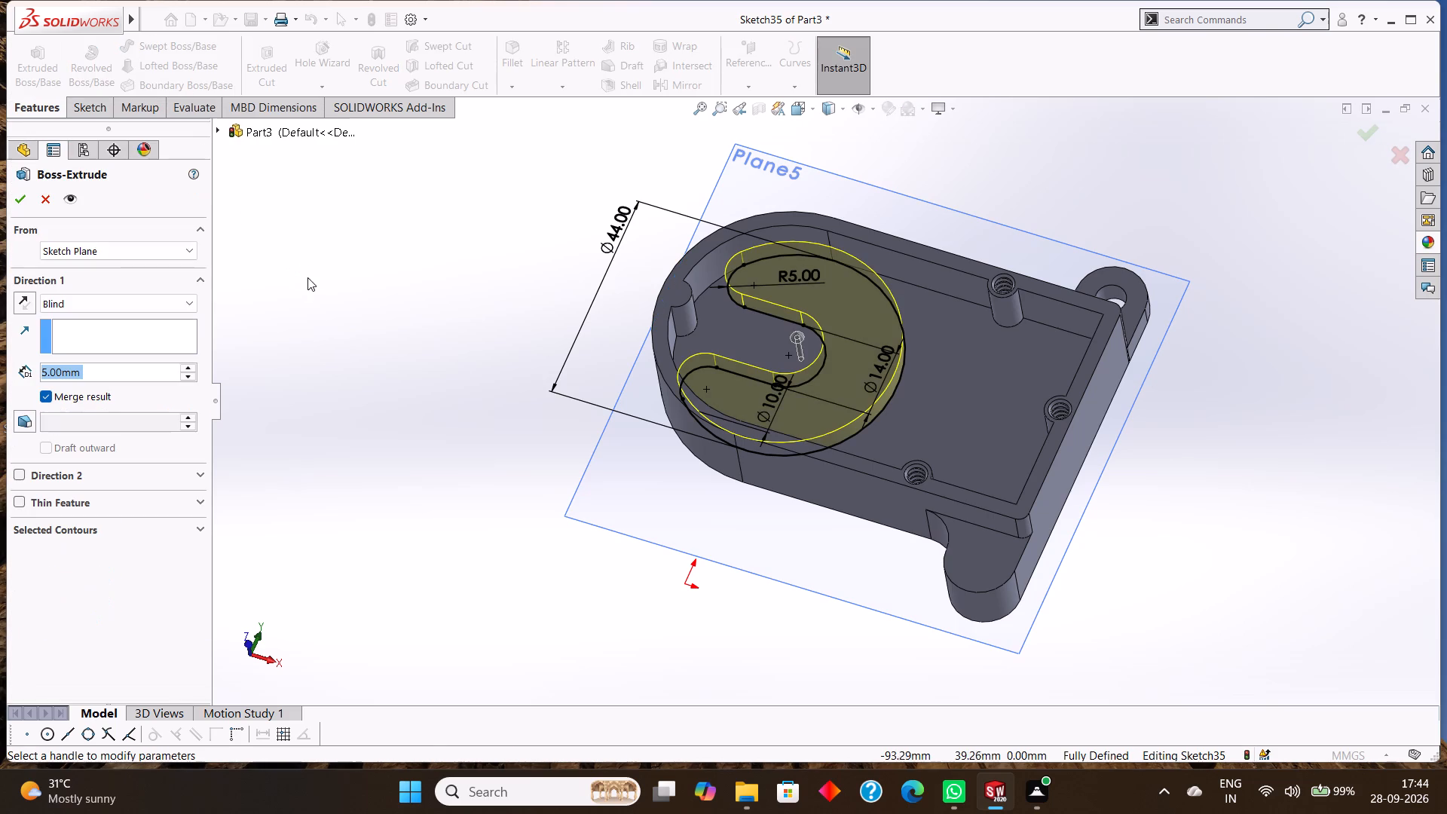
{"action": "middle_click_drag", "start_coordinate": [387, 301], "coordinate": [385, 279]}
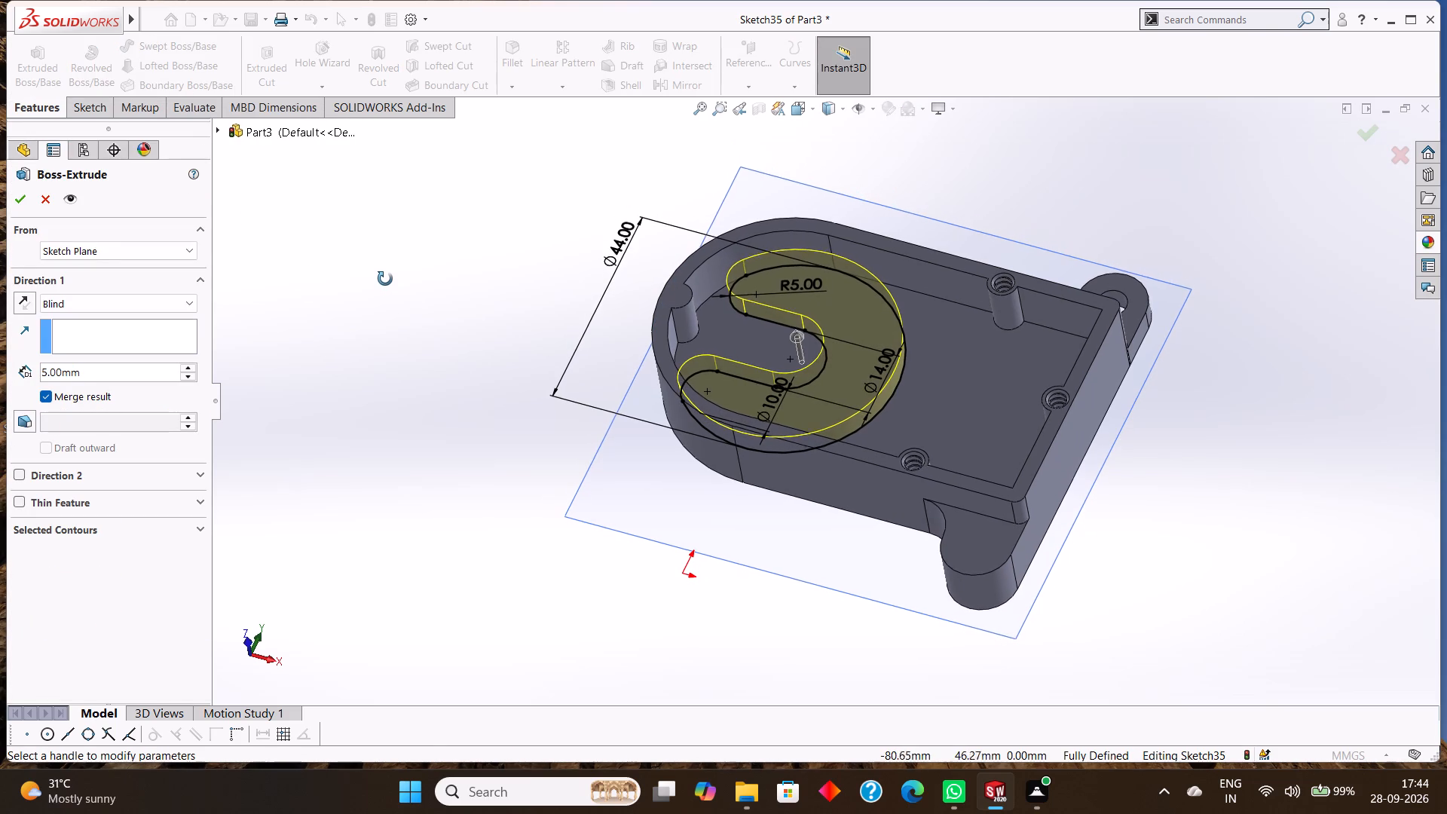
{"action": "middle_click_drag", "start_coordinate": [385, 279], "coordinate": [415, 316]}
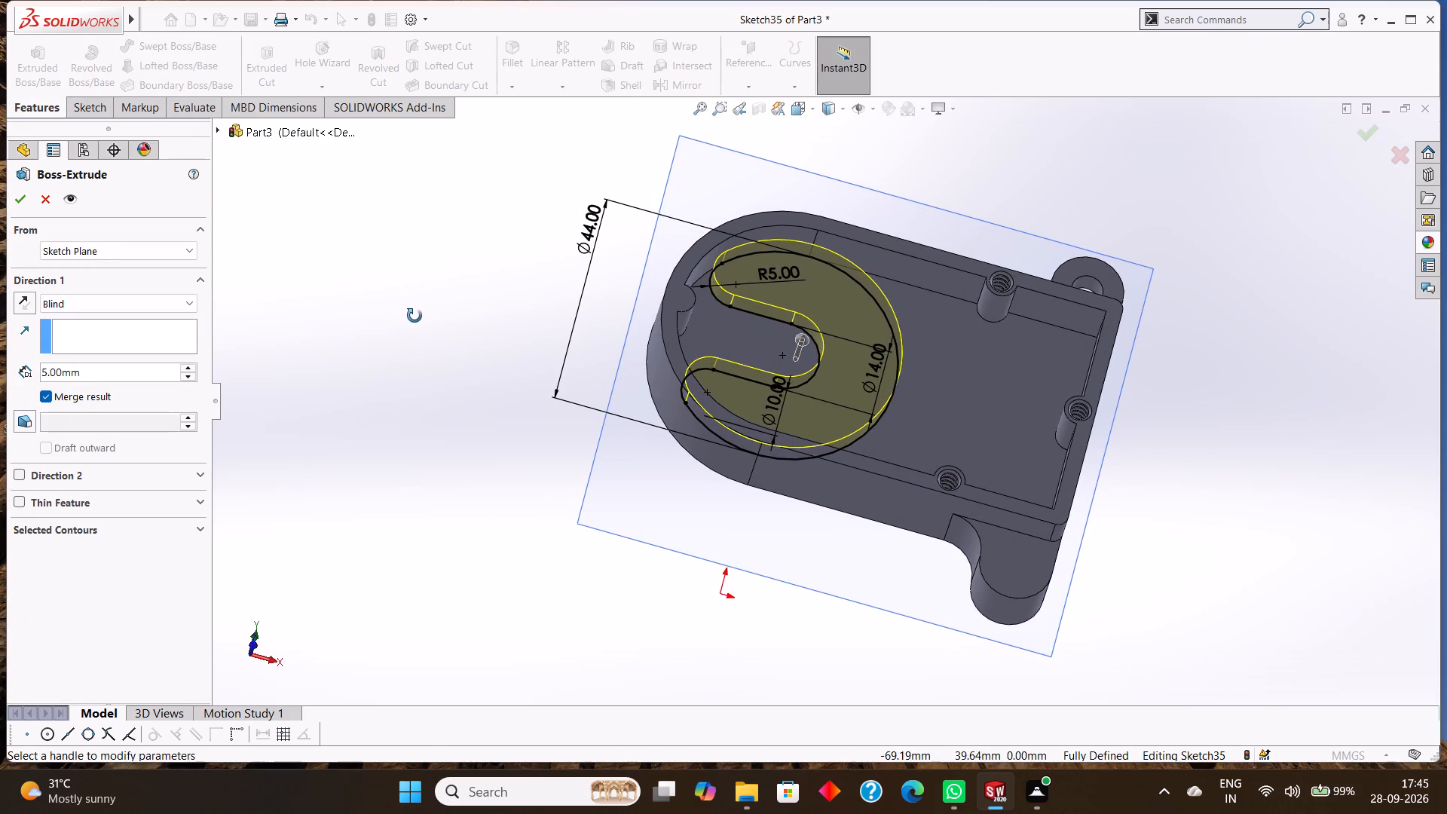
{"action": "middle_click_drag", "start_coordinate": [415, 316], "coordinate": [416, 303]}
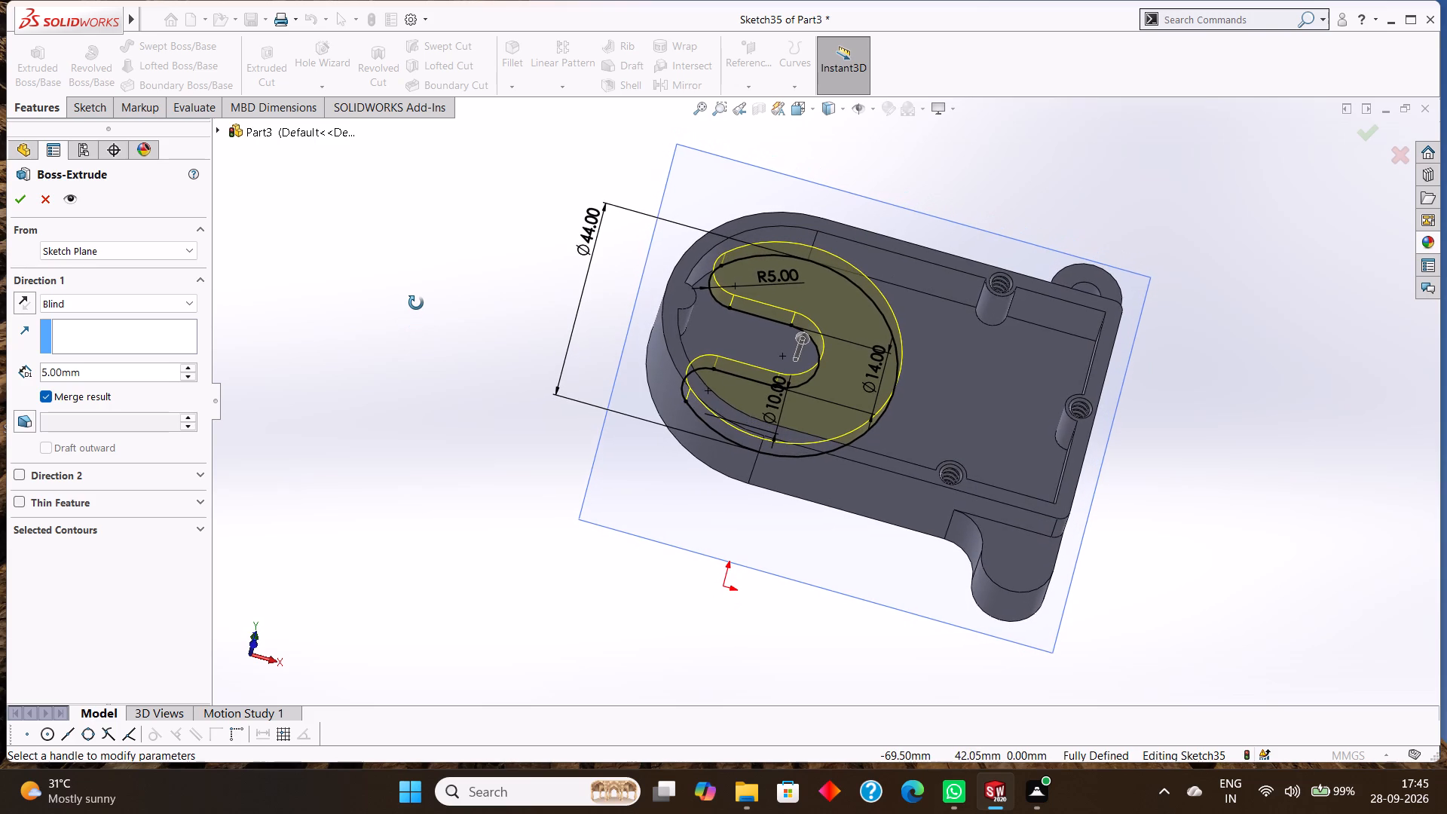
{"action": "middle_click_drag", "start_coordinate": [416, 303], "coordinate": [417, 305]}
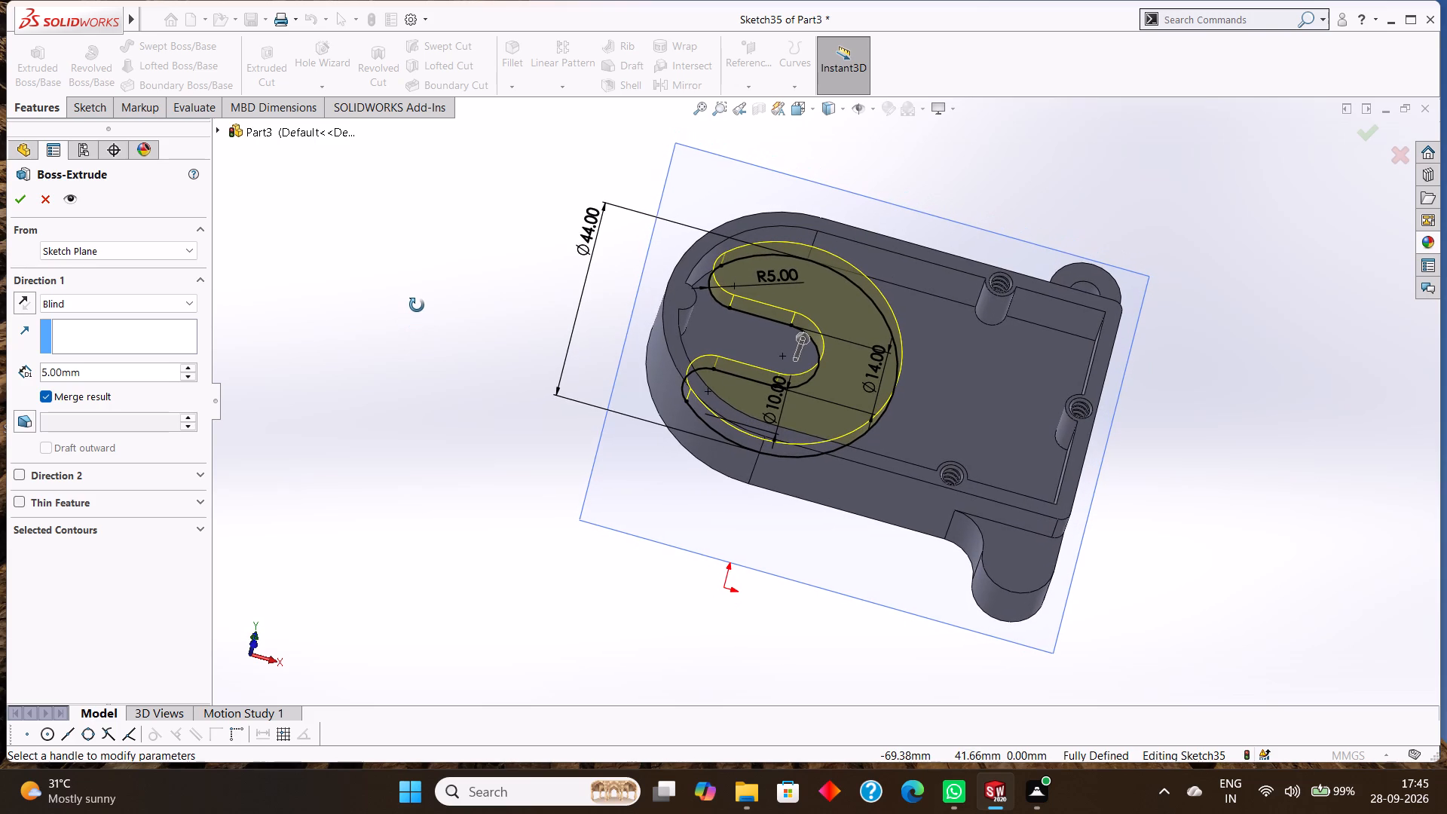
{"action": "middle_click_drag", "start_coordinate": [417, 305], "coordinate": [425, 310]}
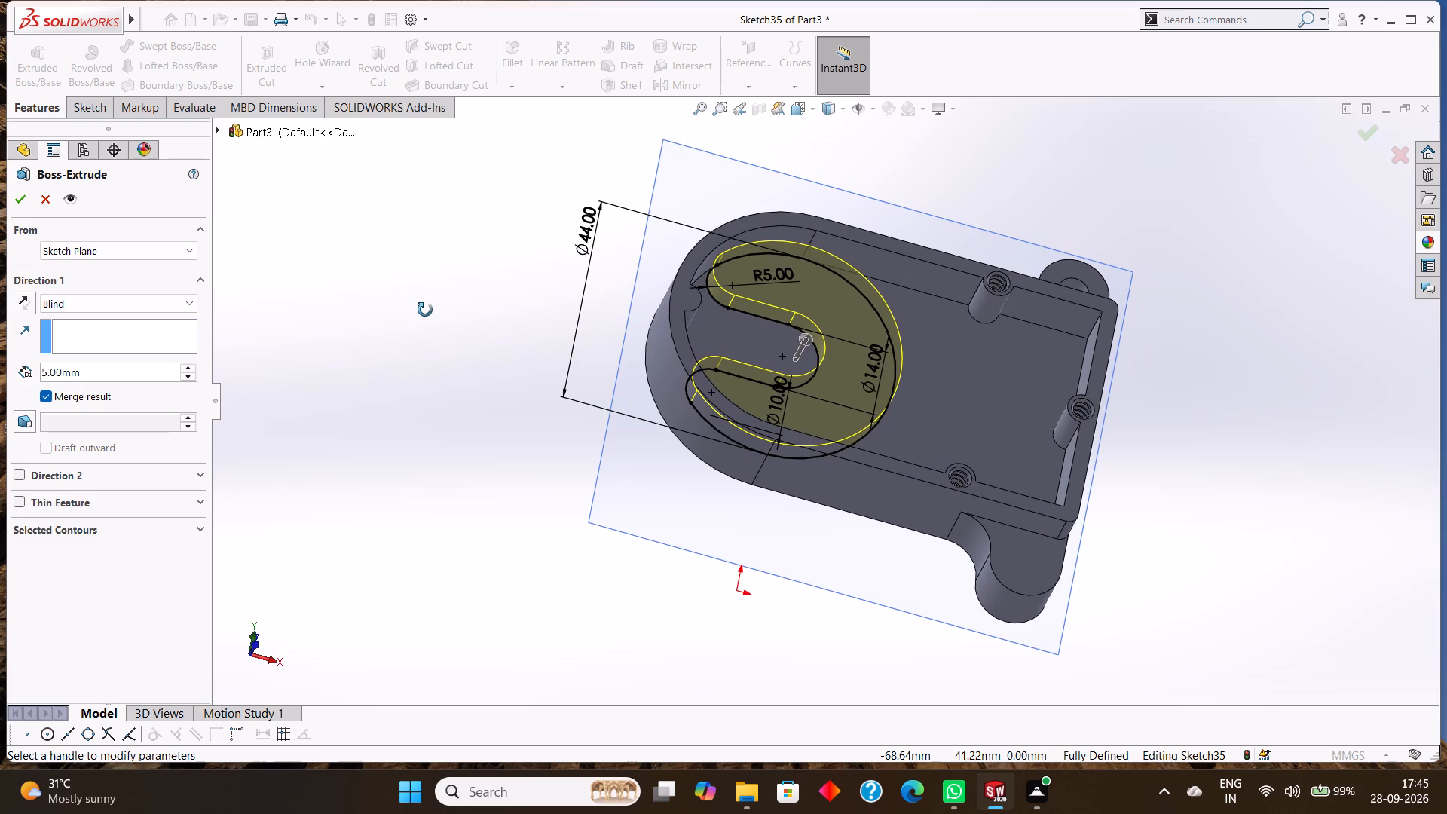
{"action": "middle_click_drag", "start_coordinate": [425, 310], "coordinate": [422, 311]}
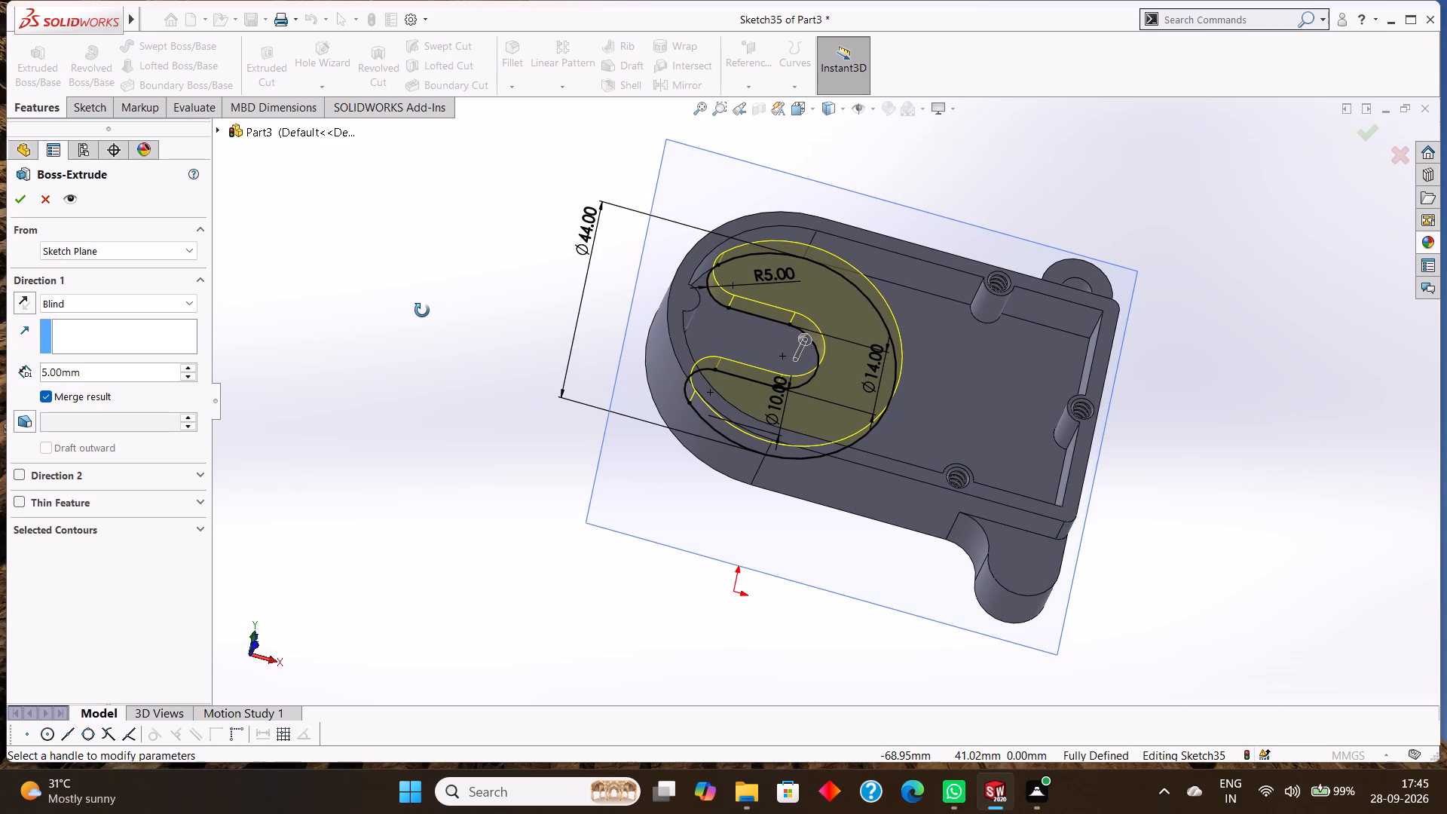
{"action": "middle_click_drag", "start_coordinate": [422, 311], "coordinate": [422, 322]}
{"action": "left_click", "coordinate": [22, 199]}
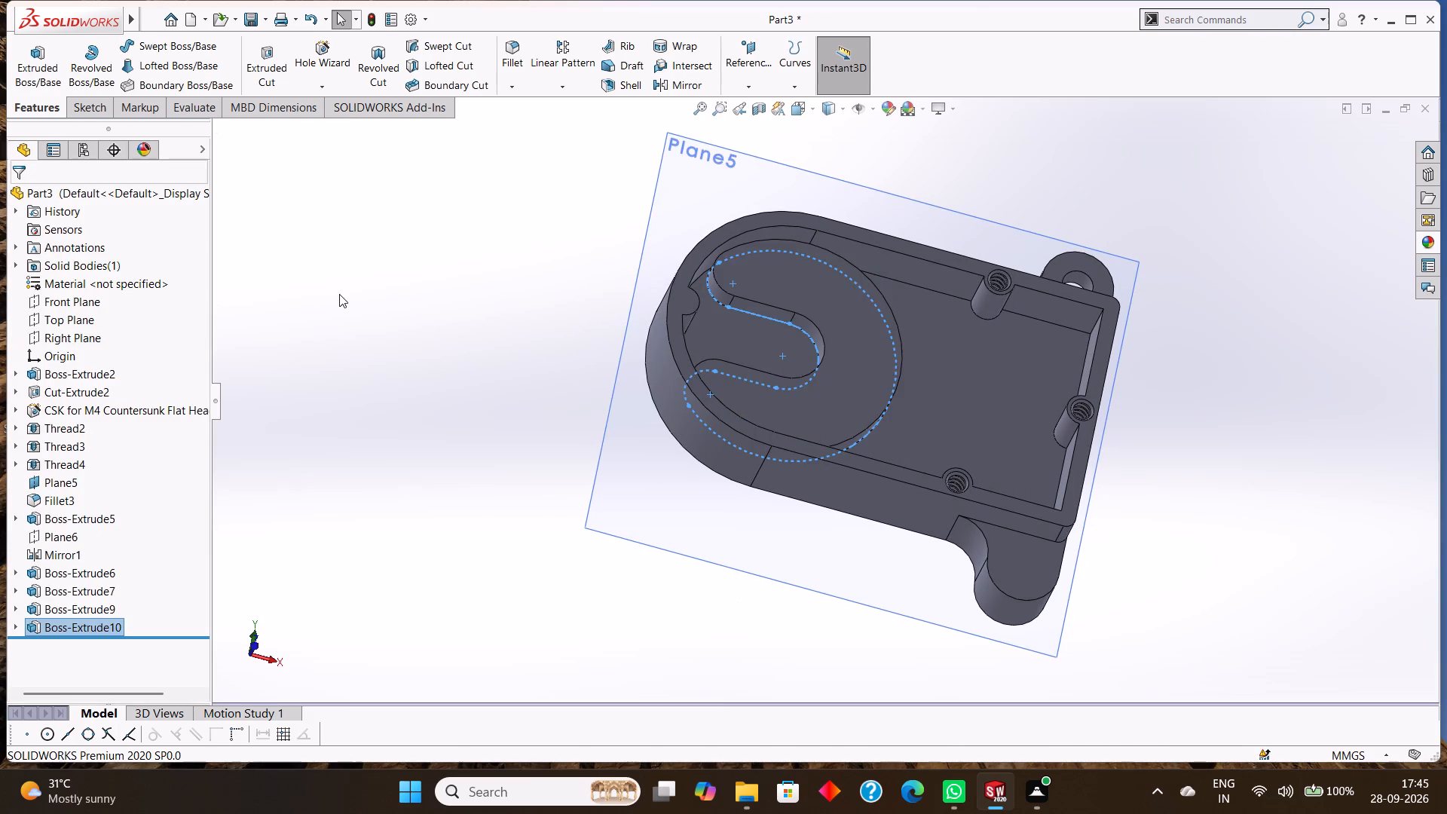
{"action": "left_click", "coordinate": [384, 284]}
Start a new sketch on the top face of the C-shaped boss, viewed face-on.
{"action": "left_click", "coordinate": [818, 292]}
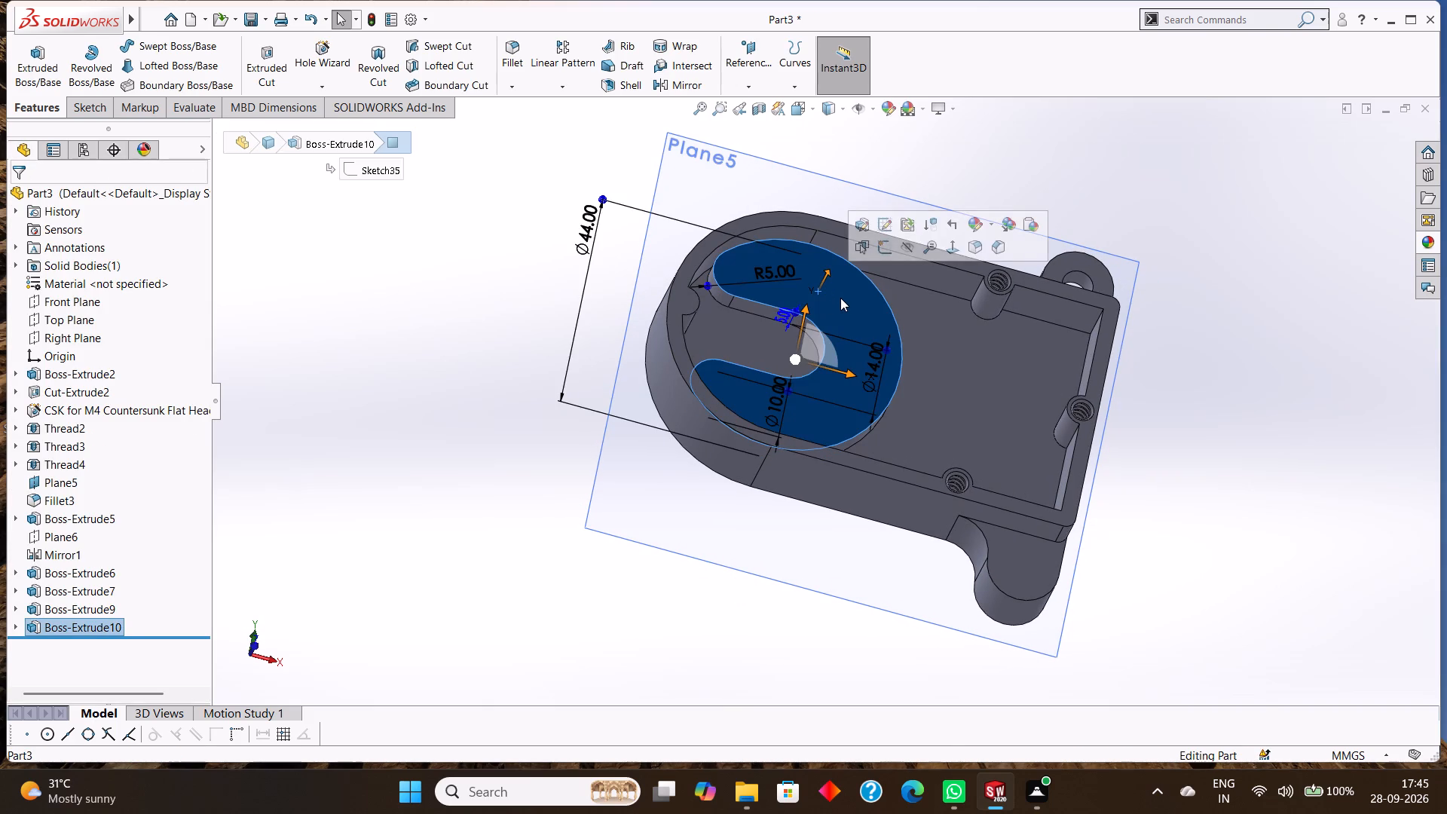
{"action": "right_click", "coordinate": [840, 298]}
{"action": "left_click", "coordinate": [869, 277]}
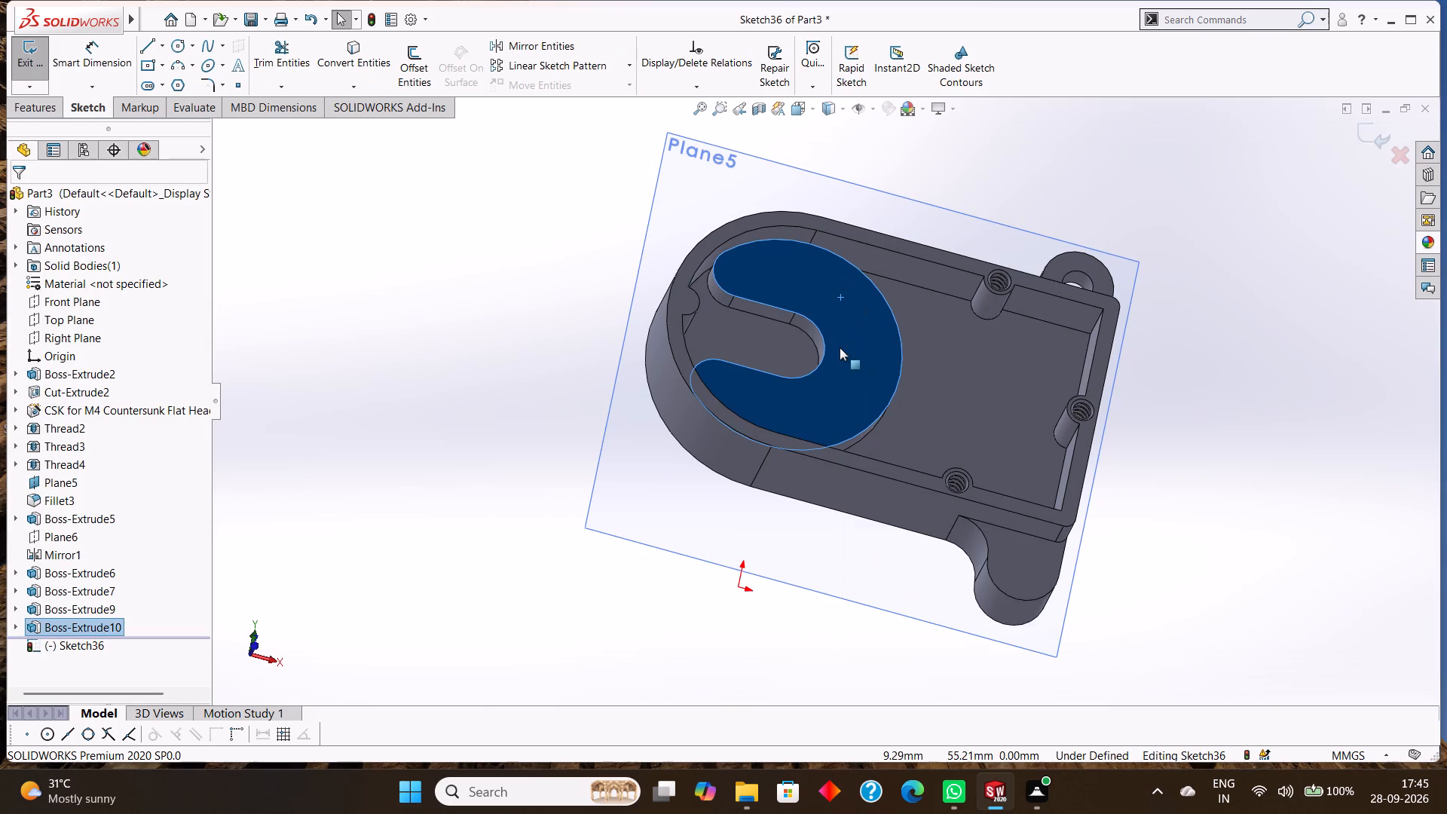
{"action": "key", "text": "ctrl+8"}
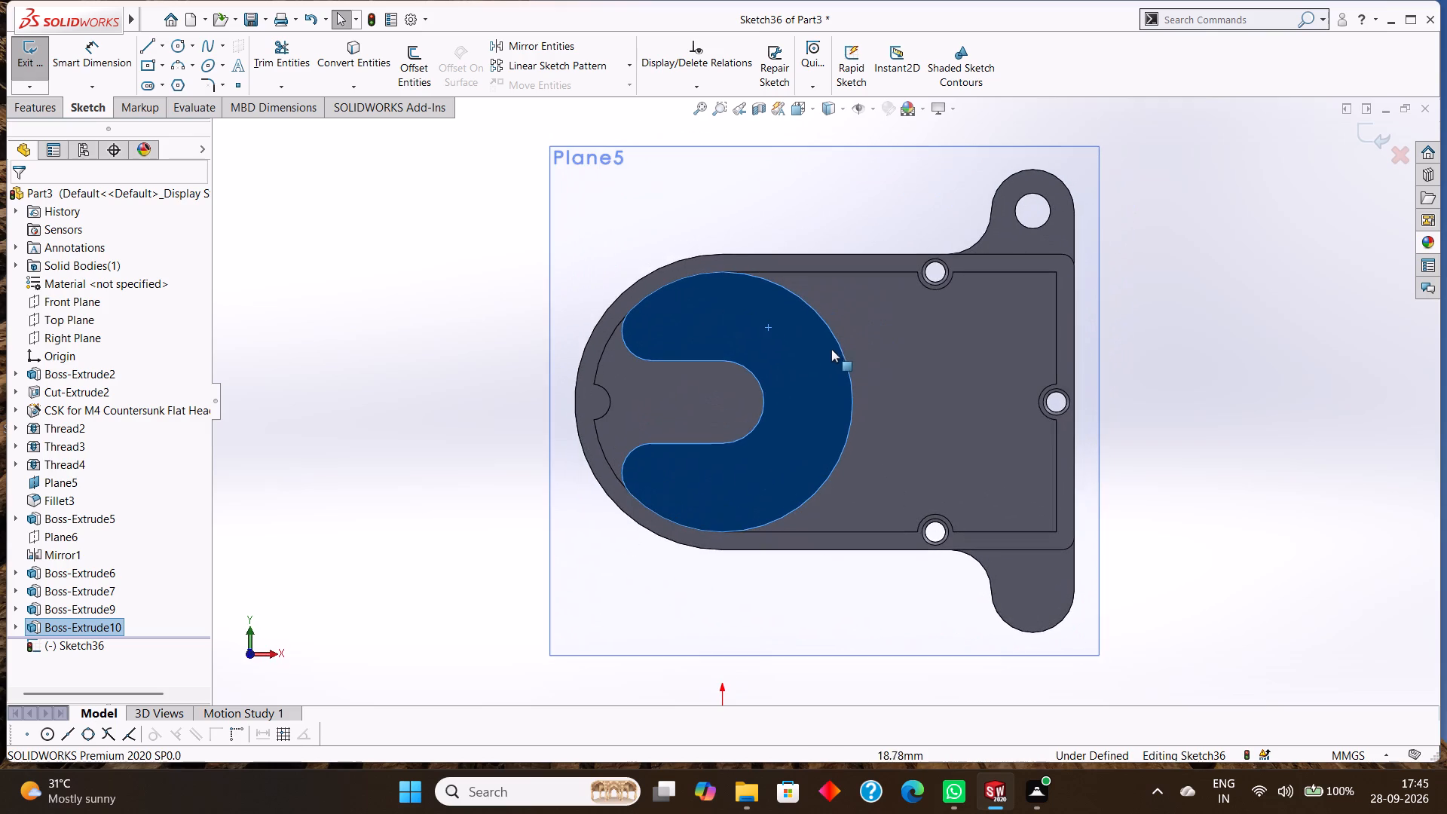
{"action": "key", "text": "Escape"}
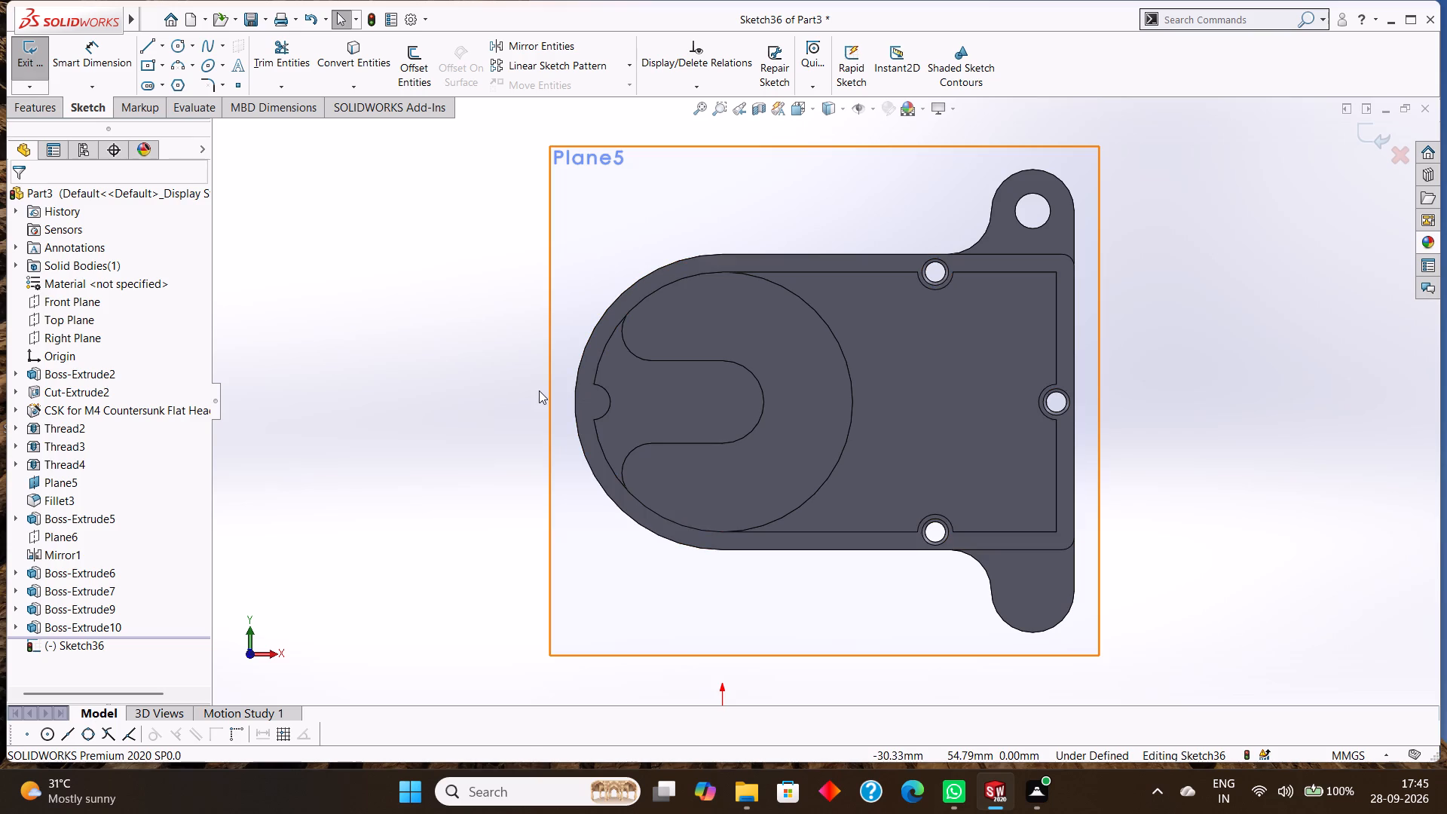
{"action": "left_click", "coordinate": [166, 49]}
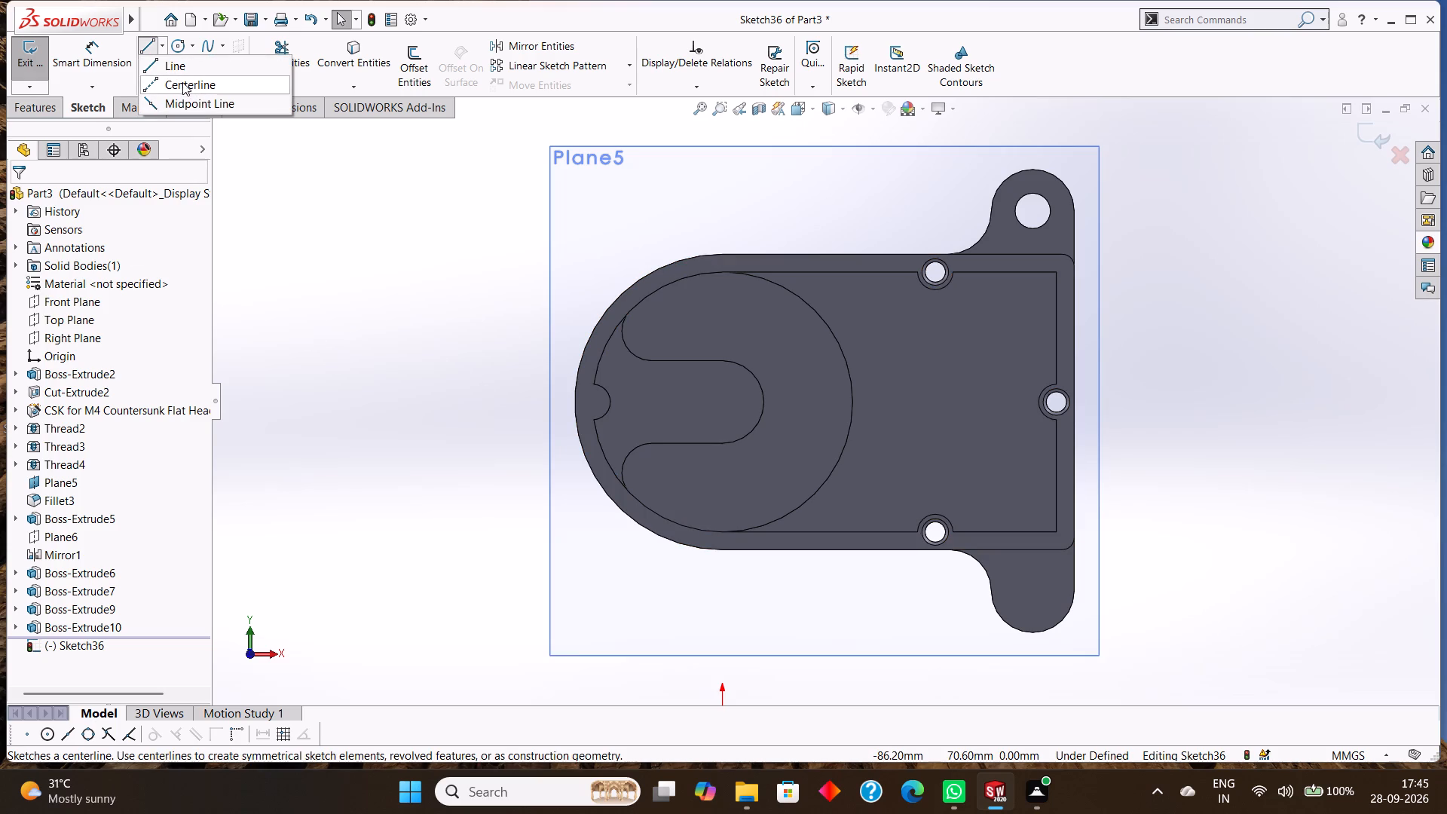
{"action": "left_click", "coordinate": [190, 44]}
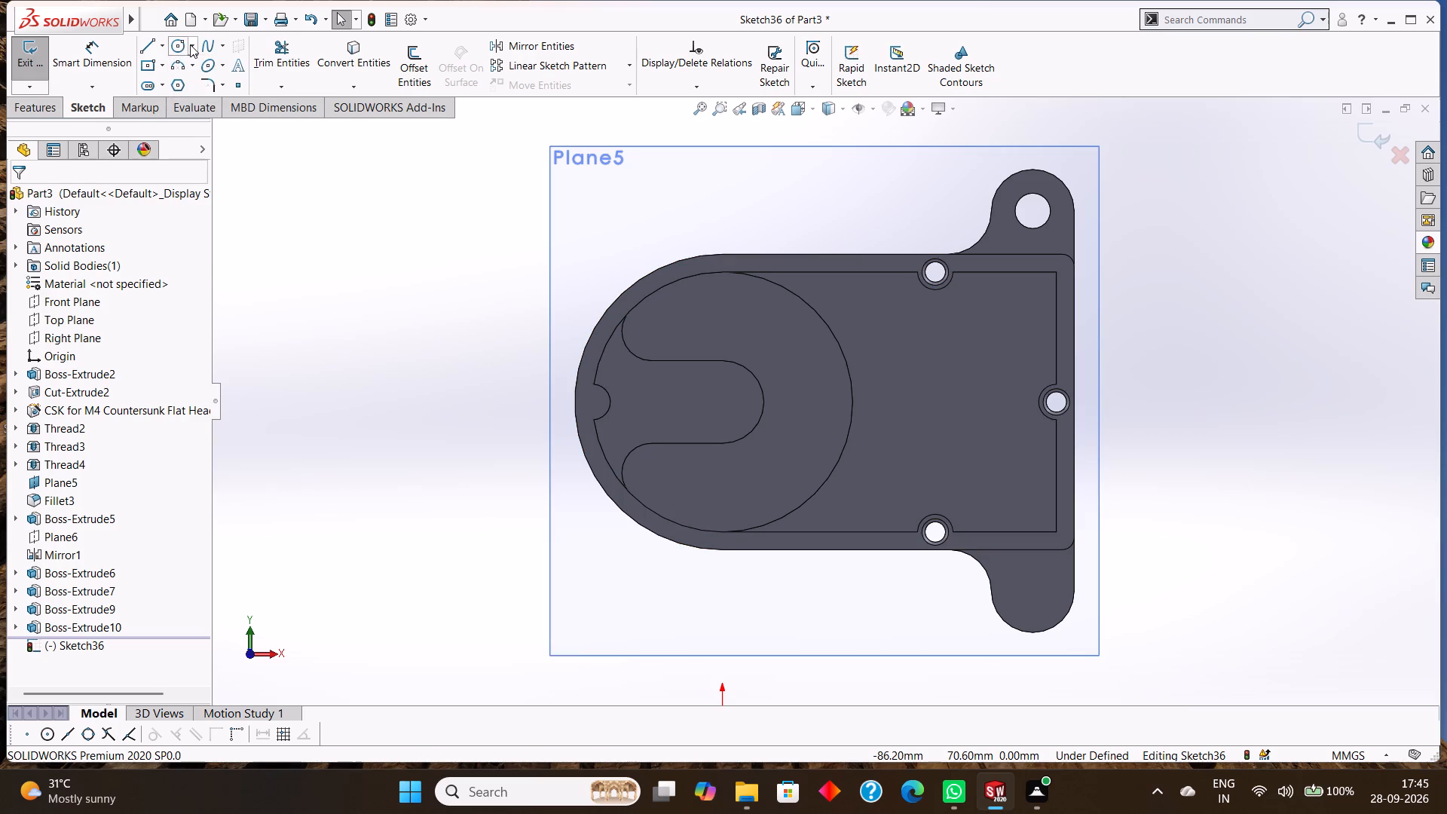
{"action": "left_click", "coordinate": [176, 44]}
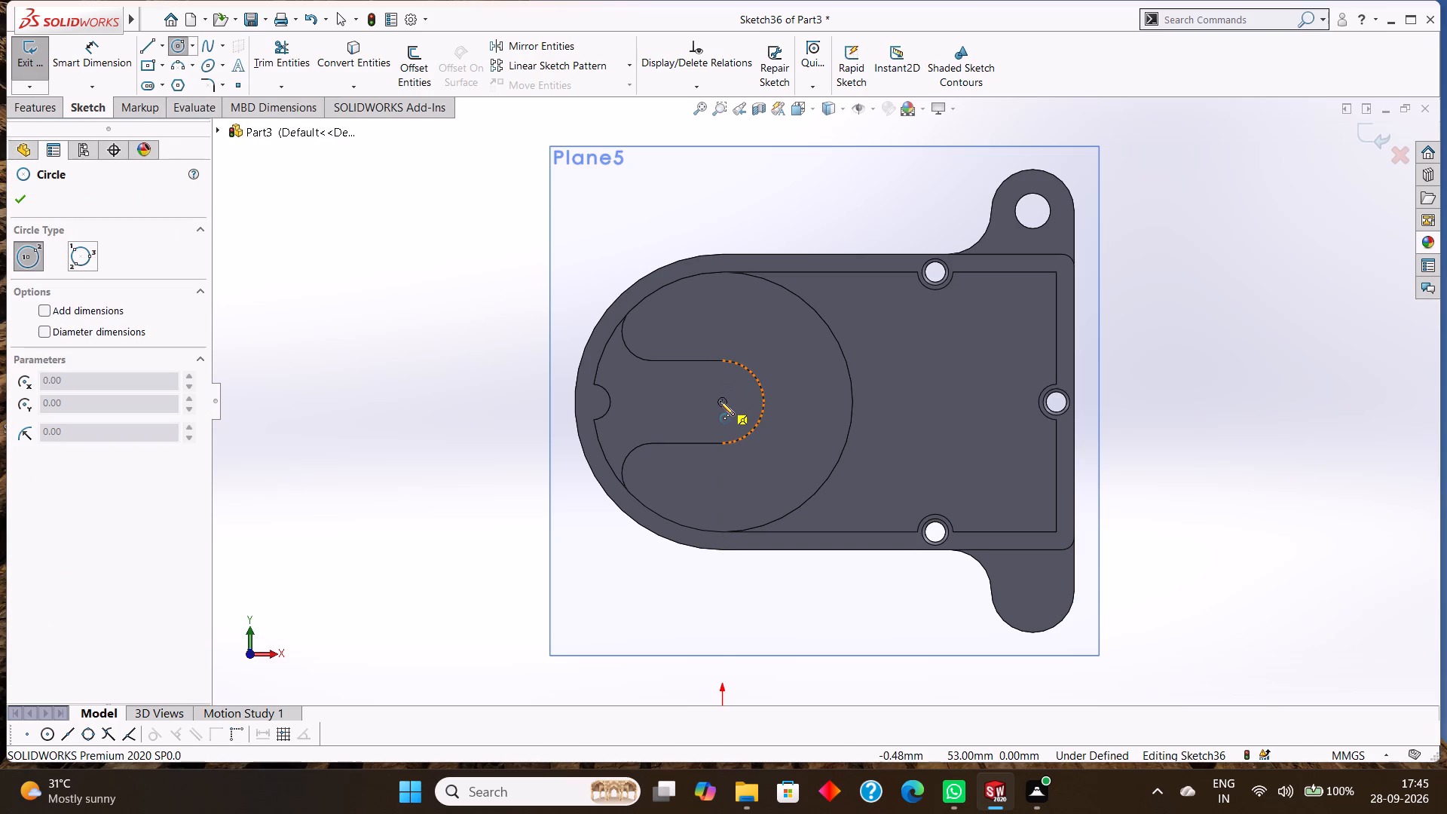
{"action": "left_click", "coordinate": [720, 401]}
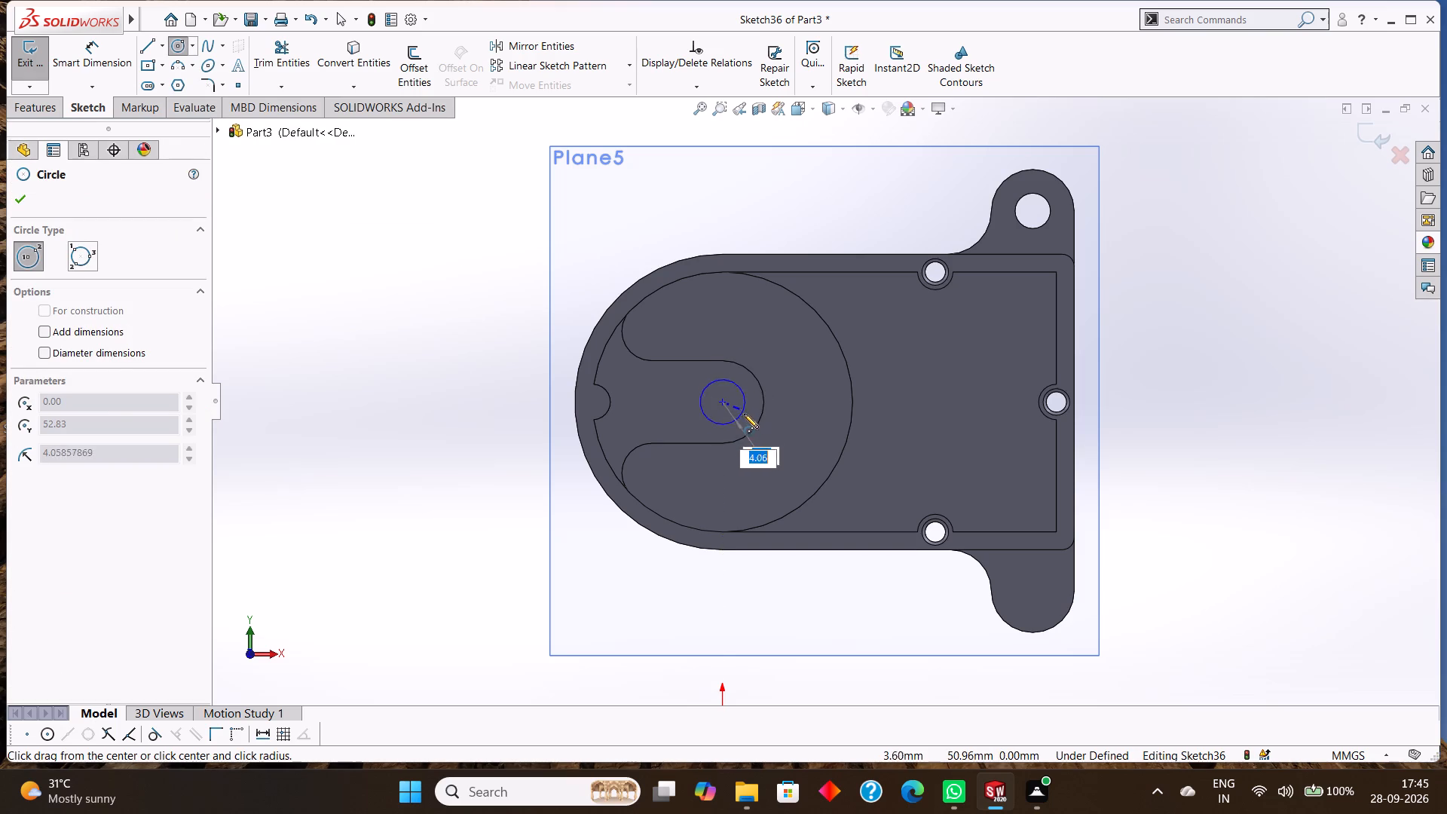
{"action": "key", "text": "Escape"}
Draw a 5 mm radius circle concentric with the rounded end of the C-shaped boss's slot.
{"action": "left_click", "coordinate": [175, 42]}
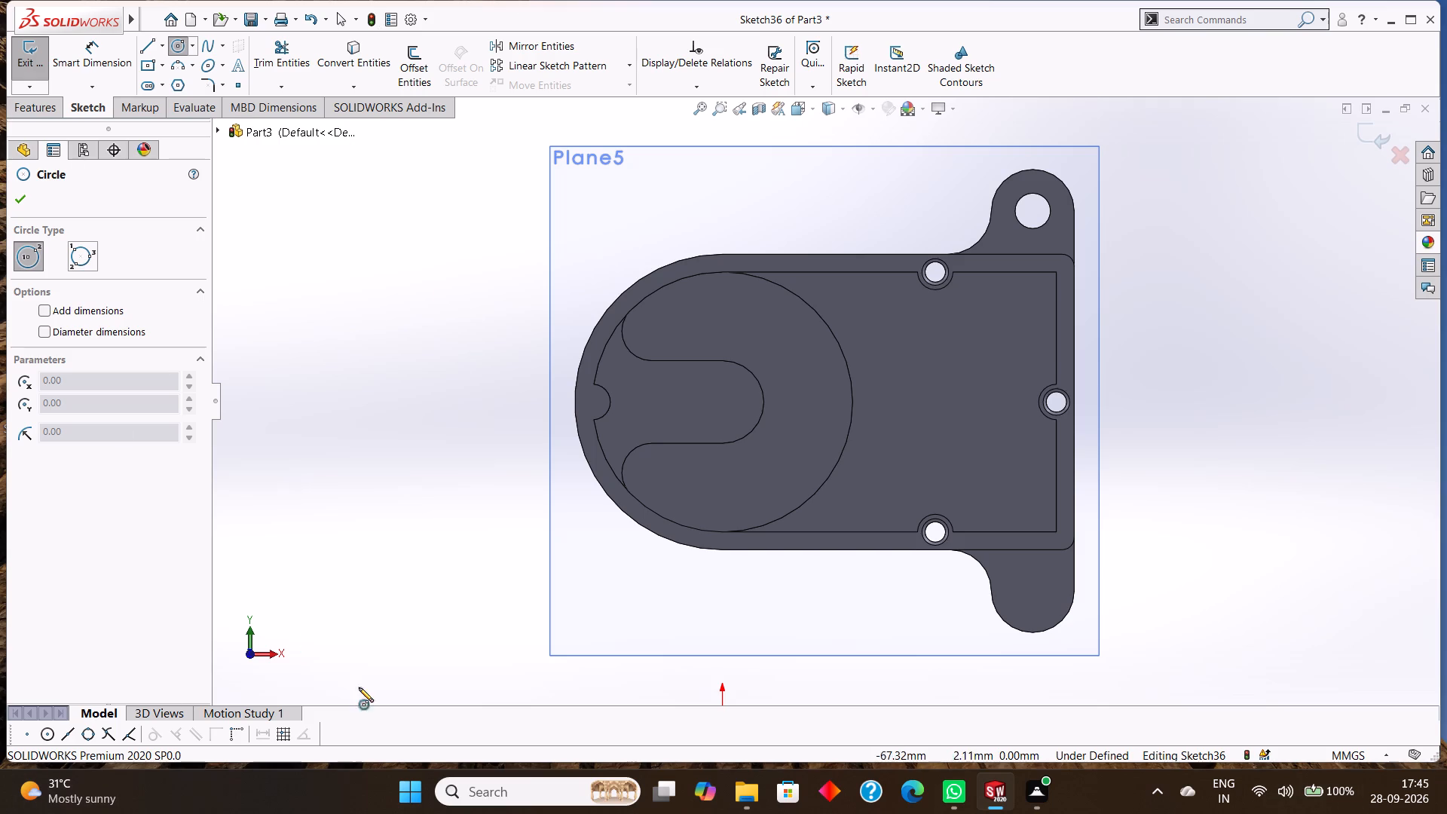
{"action": "left_click", "coordinate": [723, 402]}
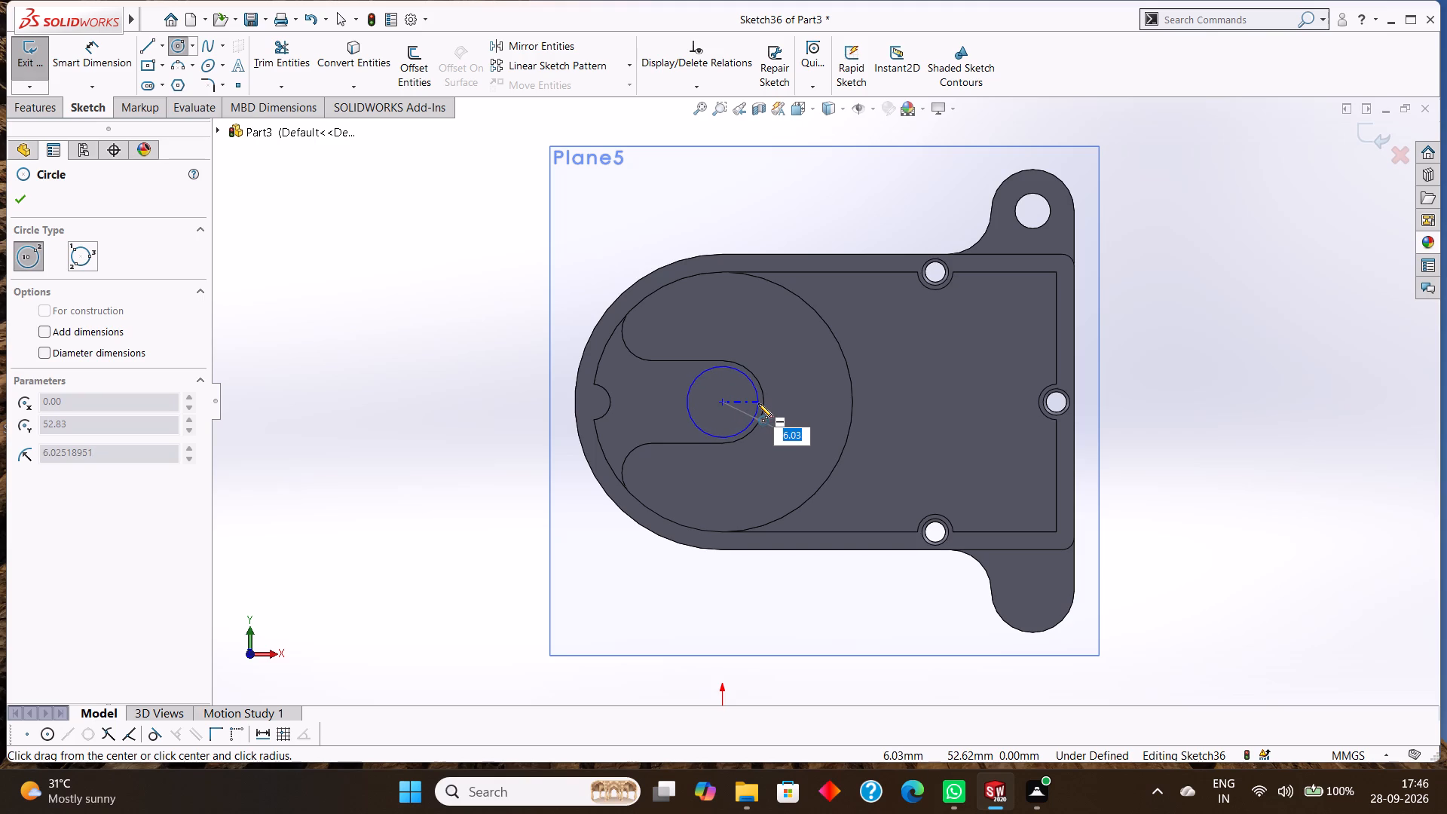
{"action": "key", "text": "BackSpace"}
{"action": "key", "text": "5"}
{"action": "key", "text": "Return"}
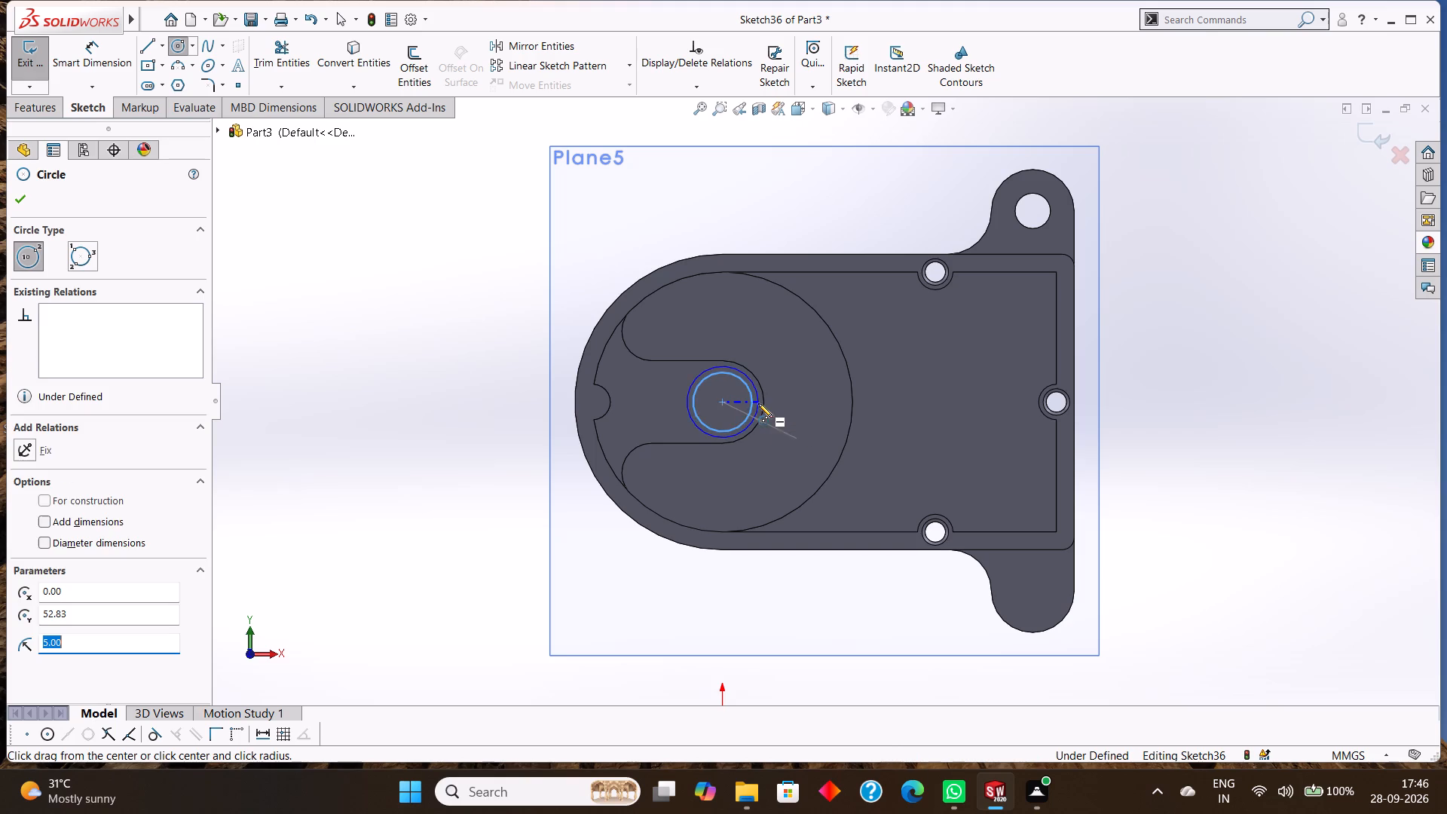
{"action": "left_click", "coordinate": [29, 200]}
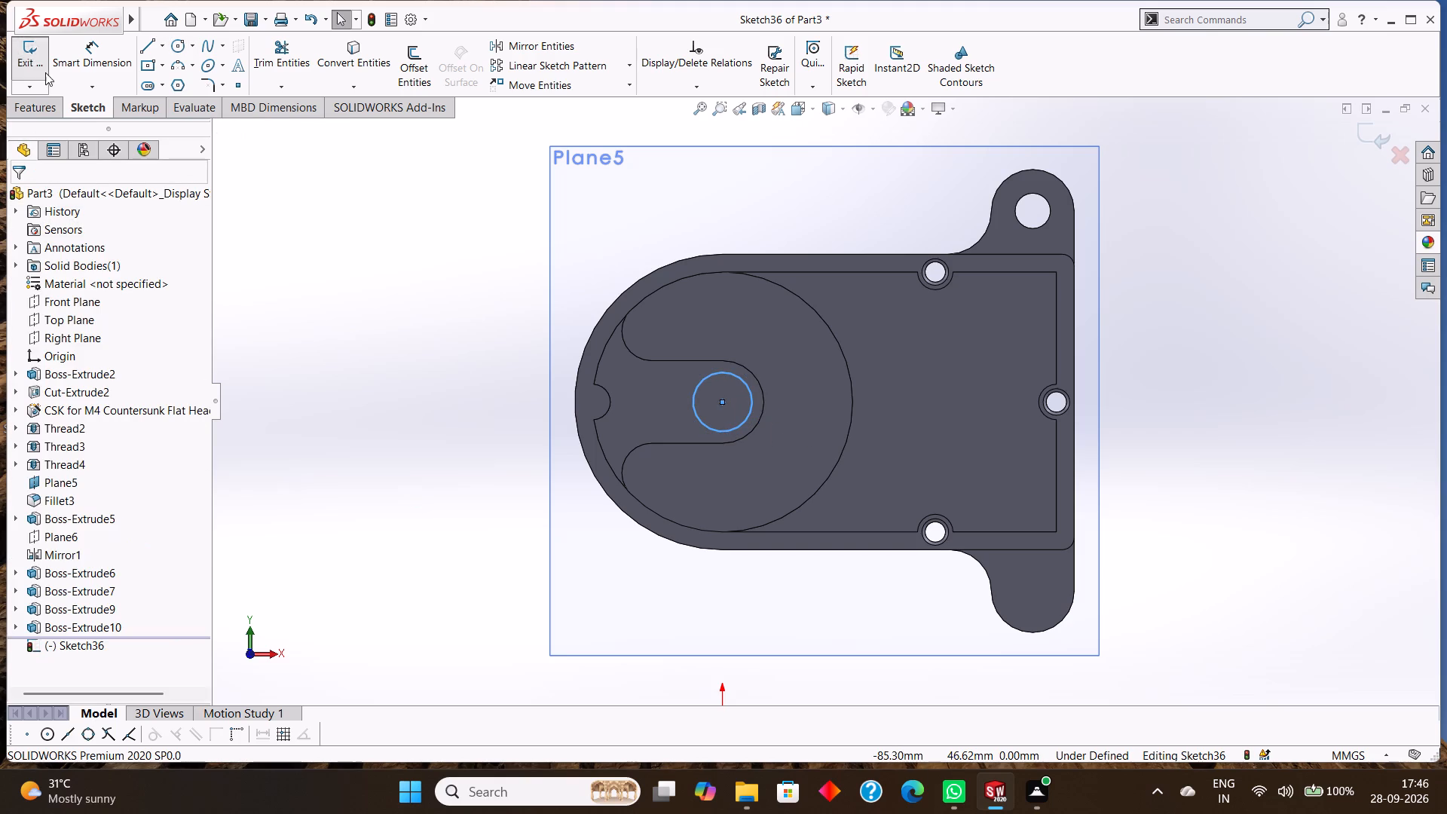
Dimension the circle's diameter at 10 mm.
{"action": "left_click", "coordinate": [66, 51]}
{"action": "left_click", "coordinate": [720, 369]}
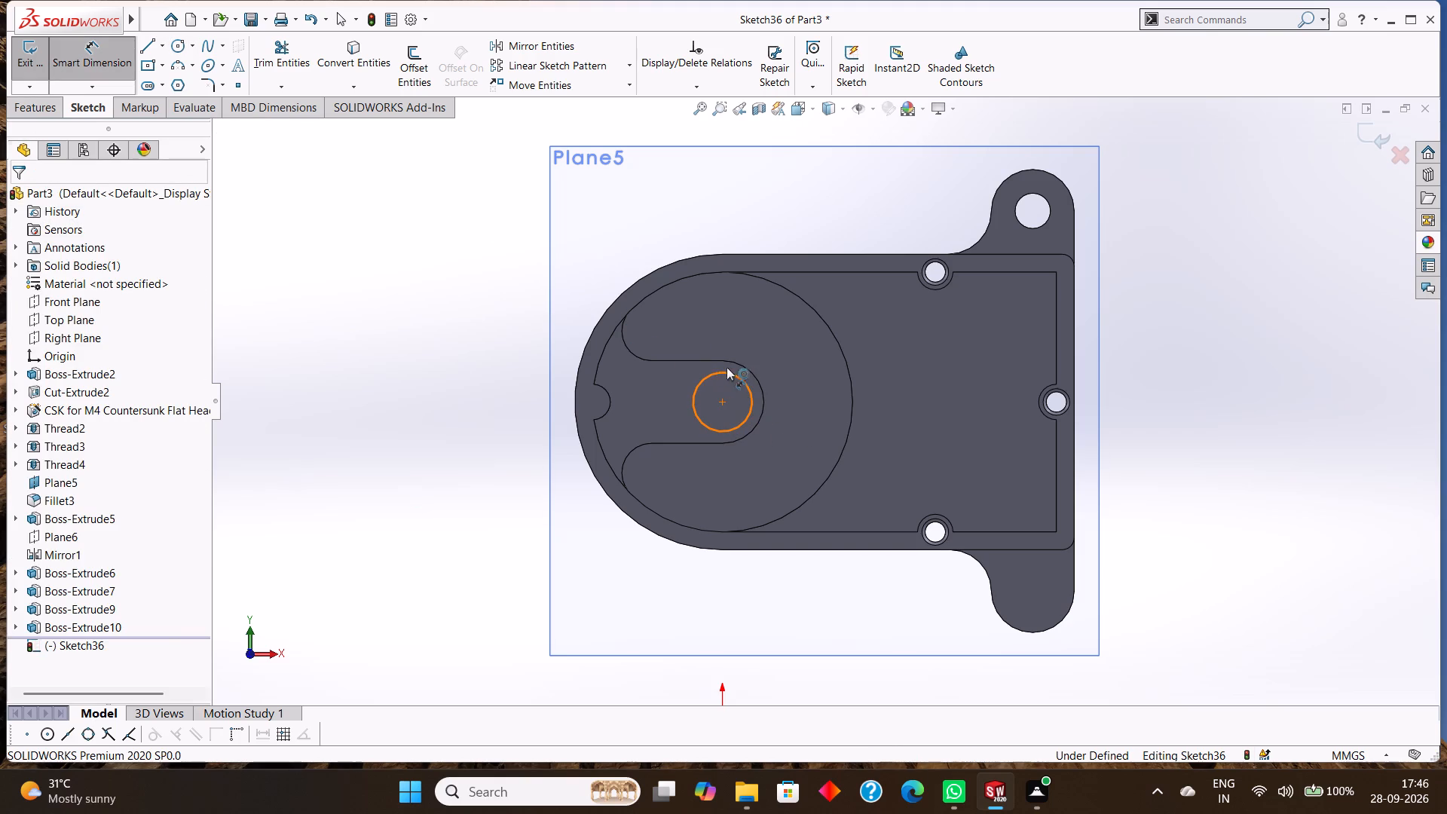
{"action": "left_click", "coordinate": [792, 386]}
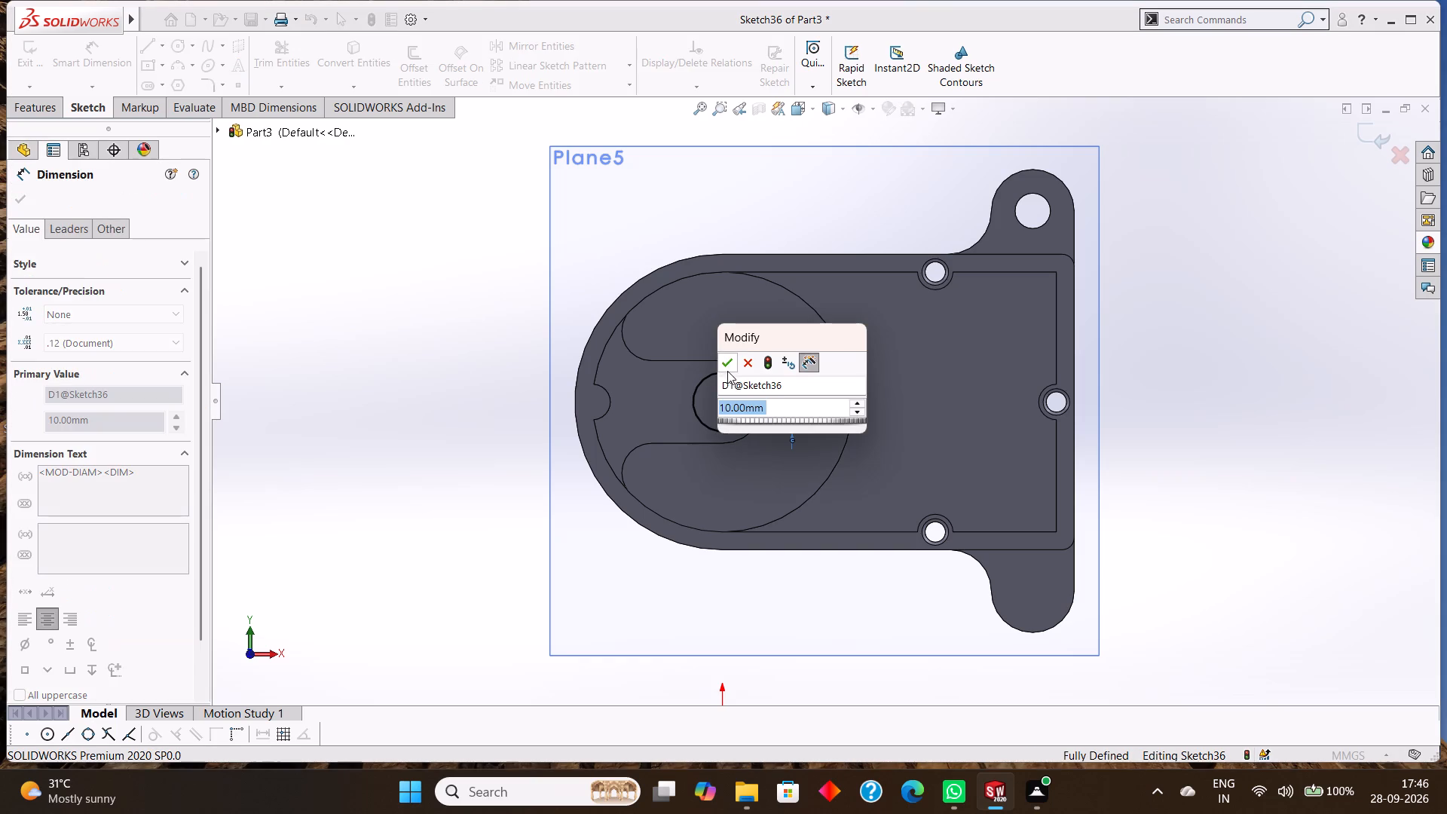
{"action": "left_click", "coordinate": [727, 368]}
{"action": "left_click", "coordinate": [17, 197]}
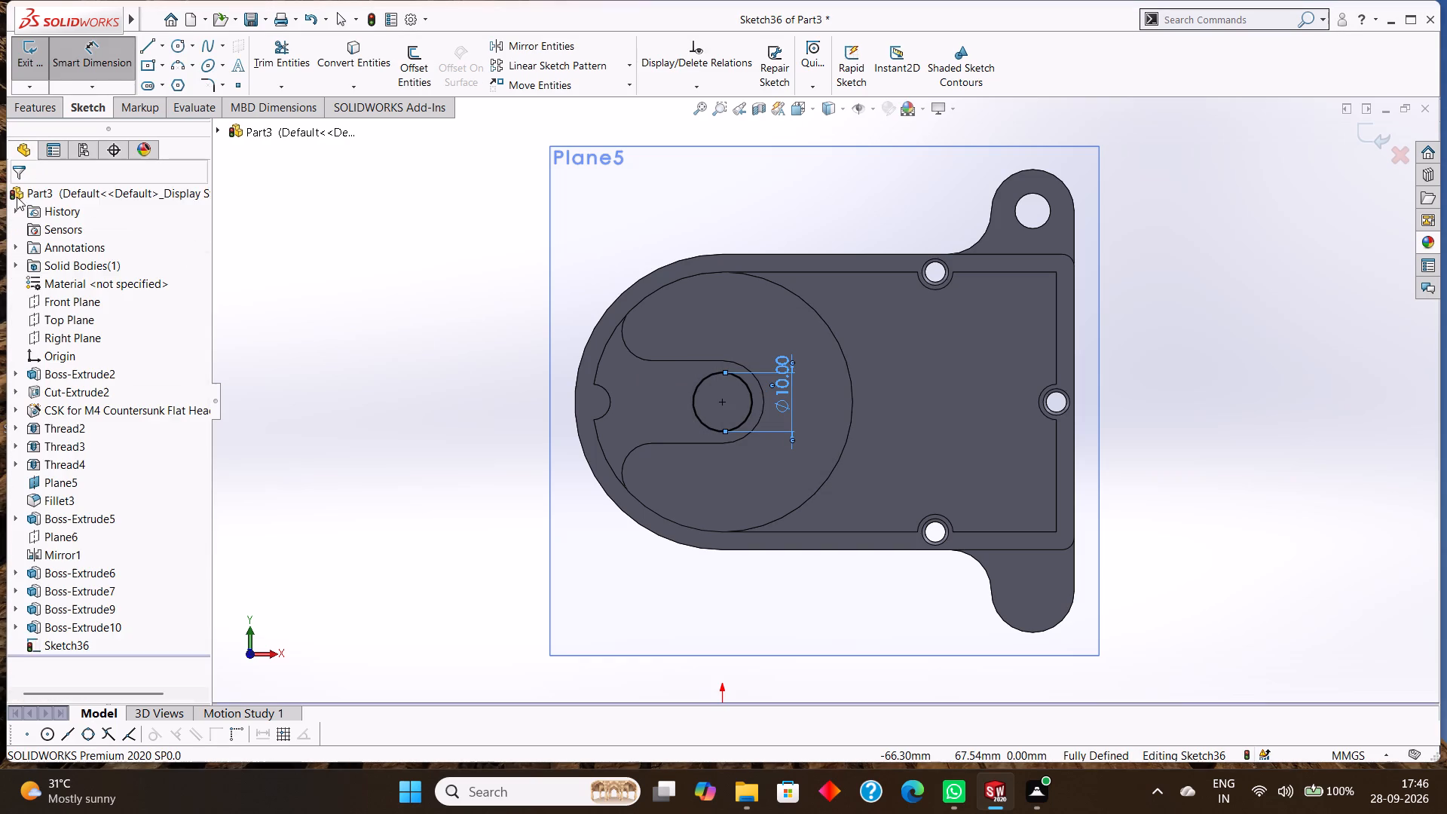
Cut the 10 mm circle from the sketch plane with a Through All extruded cut, making a hole in the cavity floor.
{"action": "left_click", "coordinate": [38, 105]}
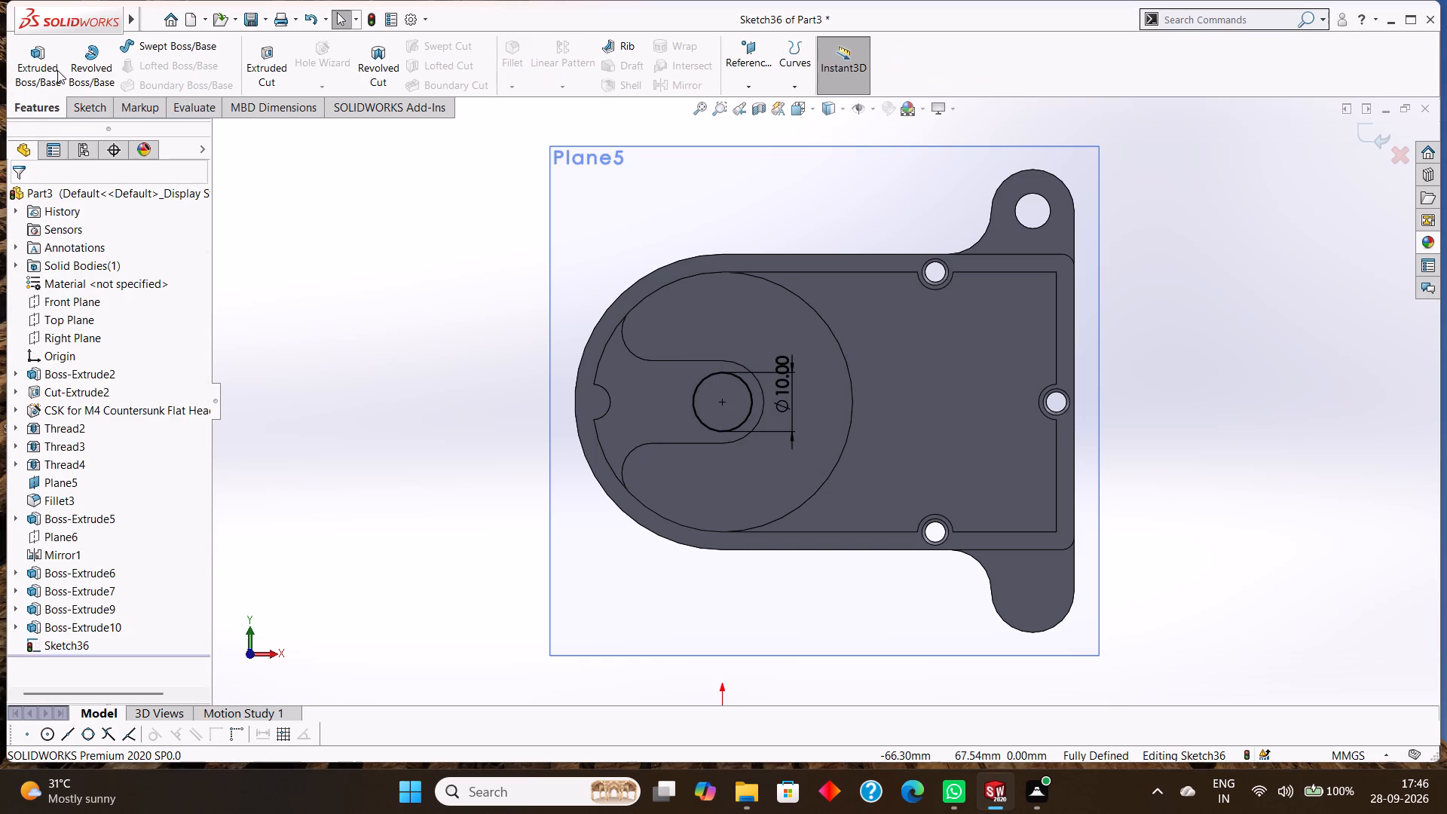
{"action": "left_click", "coordinate": [260, 57]}
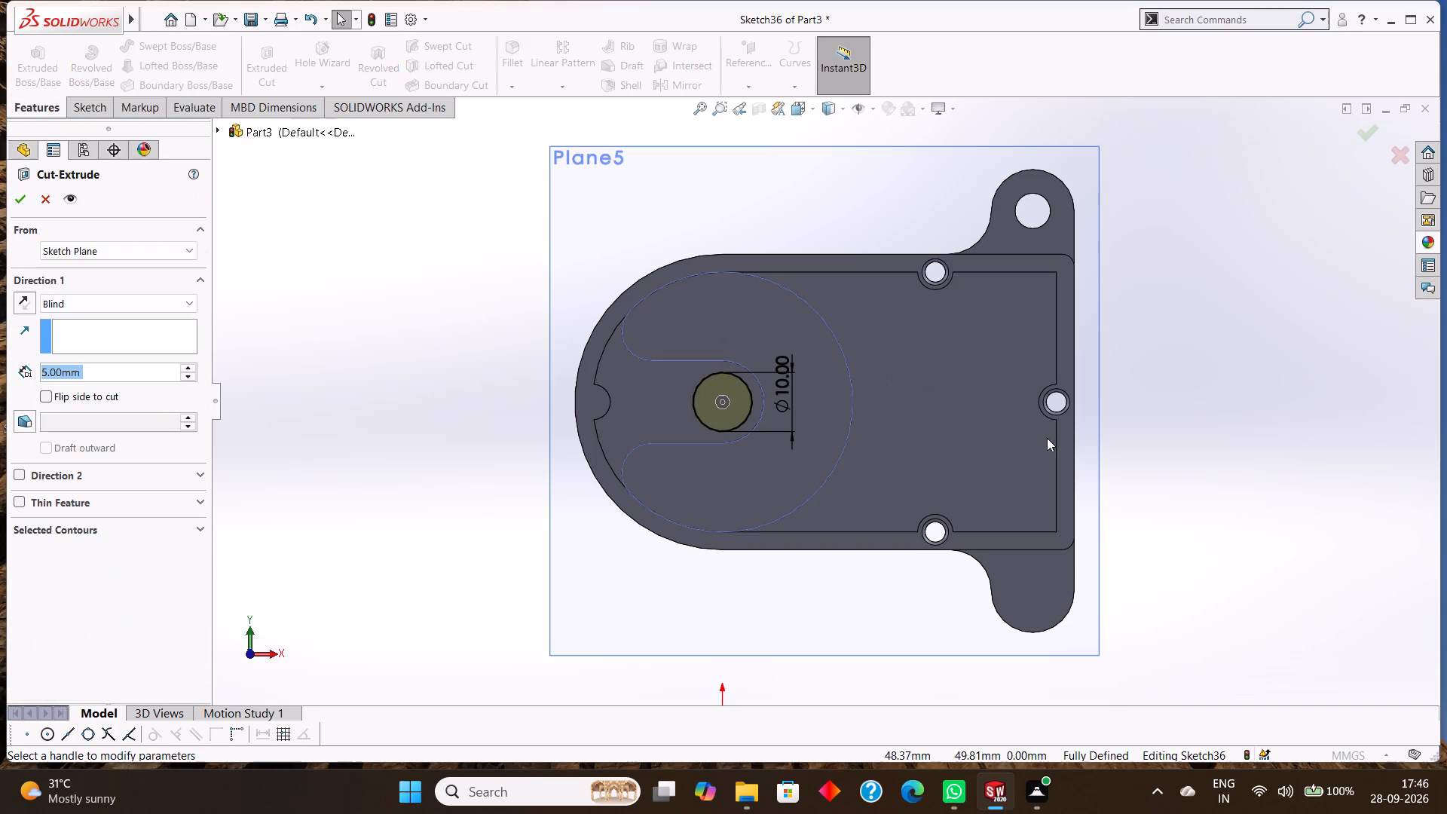
{"action": "middle_click_drag", "start_coordinate": [1154, 494], "coordinate": [1190, 252]}
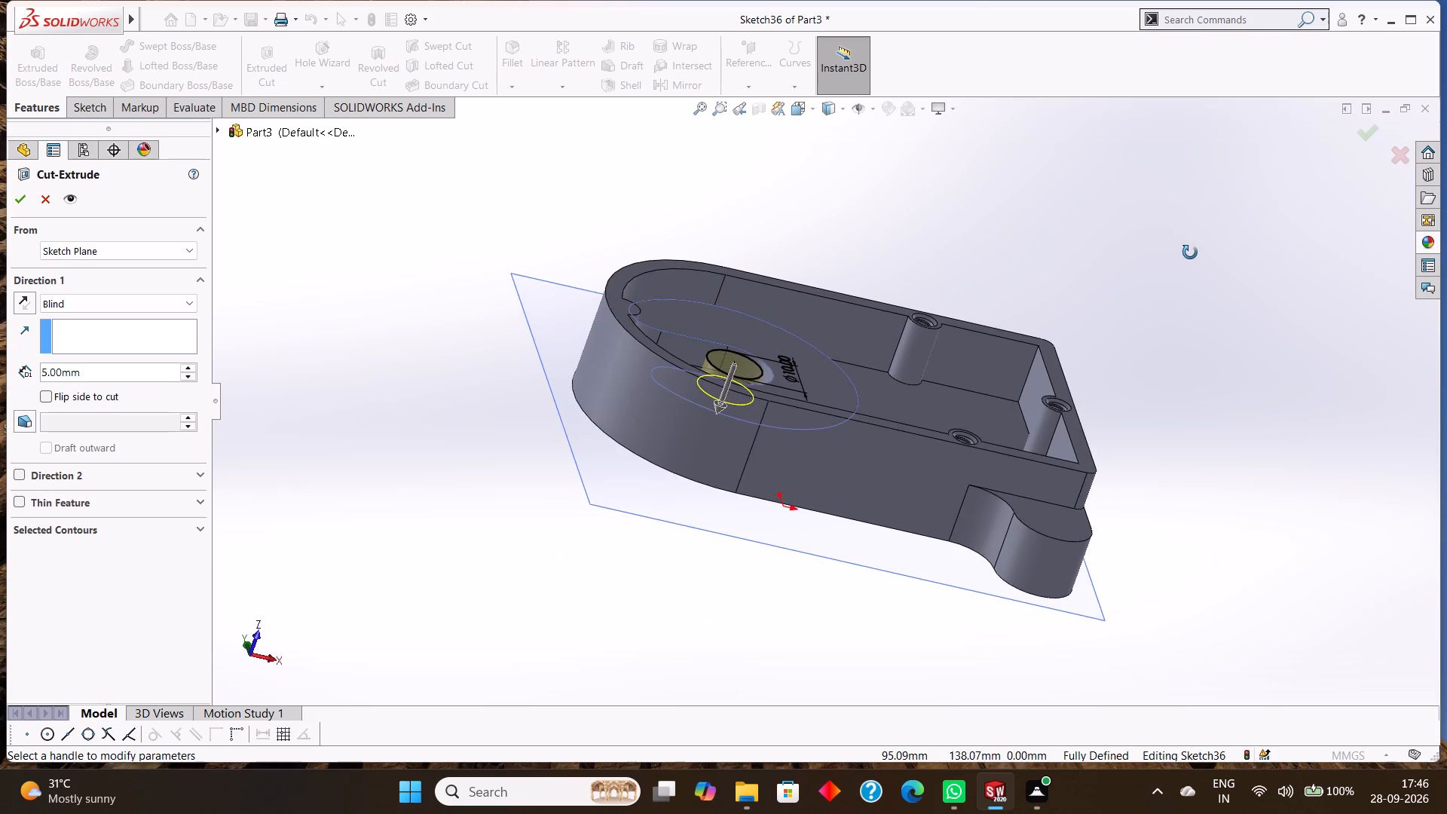
{"action": "middle_click_drag", "start_coordinate": [1190, 252], "coordinate": [1173, 364]}
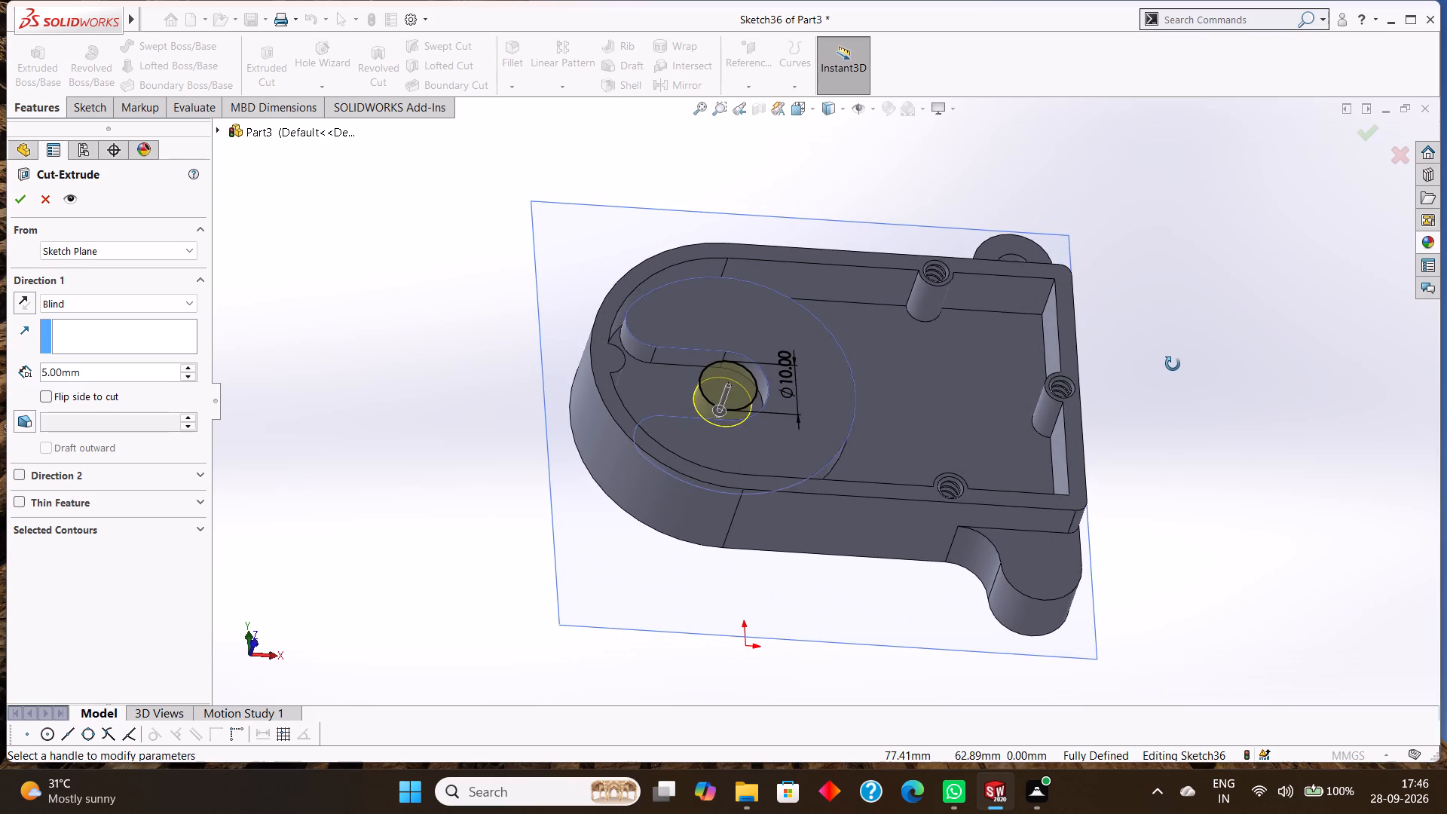
{"action": "middle_click_drag", "start_coordinate": [1173, 364], "coordinate": [1173, 363]}
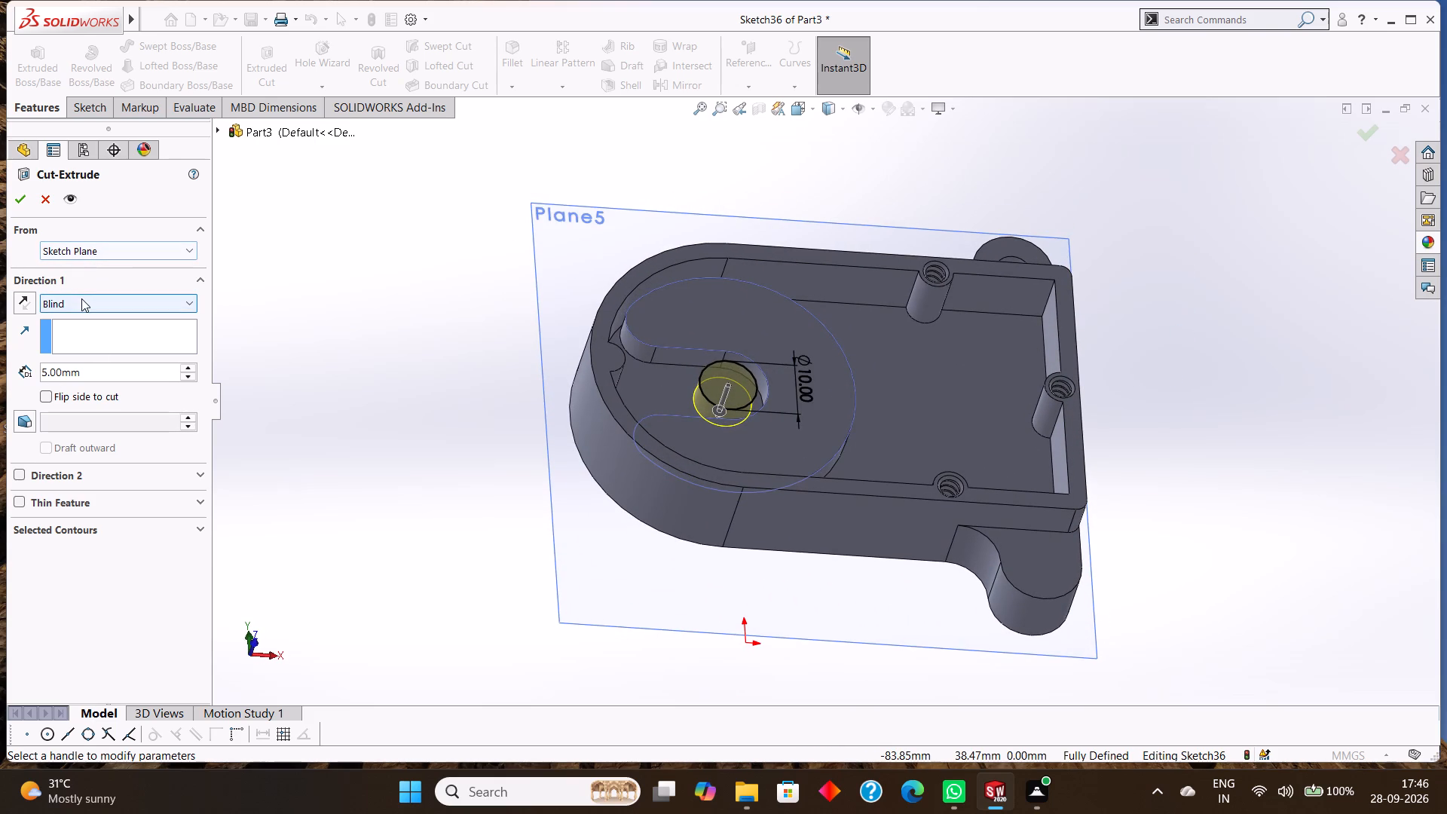
{"action": "left_click", "coordinate": [81, 298]}
{"action": "left_click", "coordinate": [70, 332]}
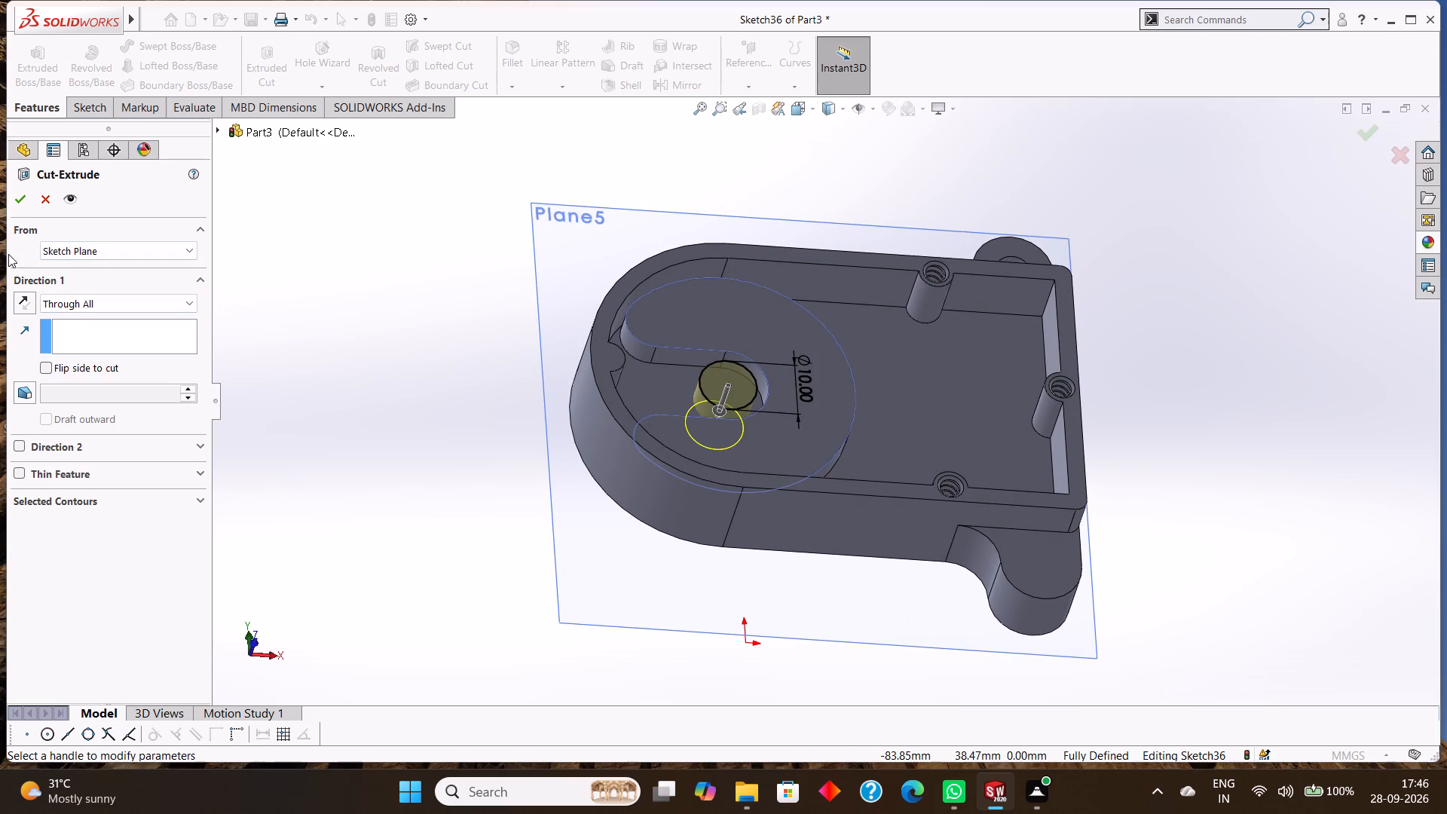
{"action": "left_click", "coordinate": [23, 200]}
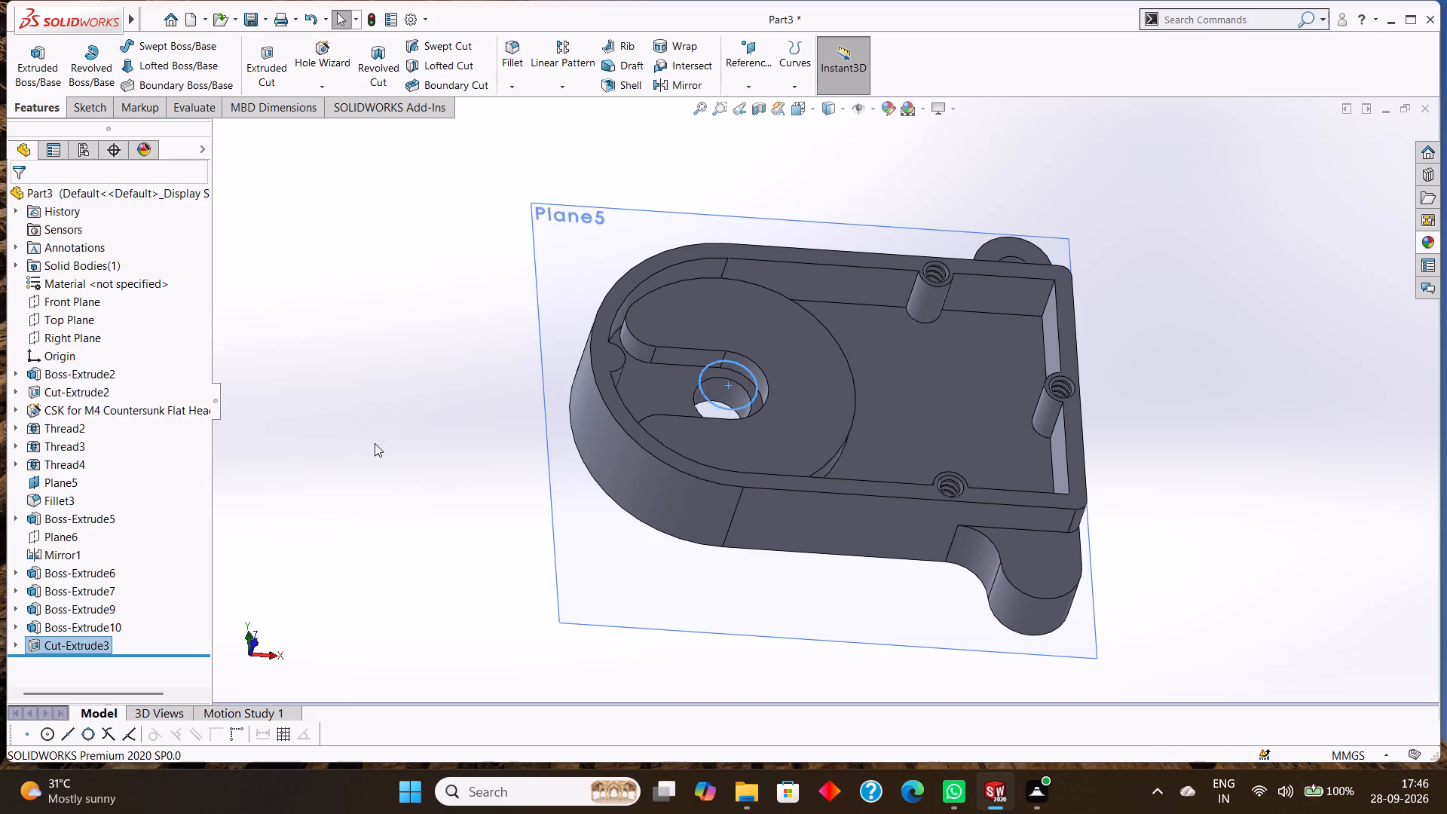
{"action": "left_click", "coordinate": [375, 444]}
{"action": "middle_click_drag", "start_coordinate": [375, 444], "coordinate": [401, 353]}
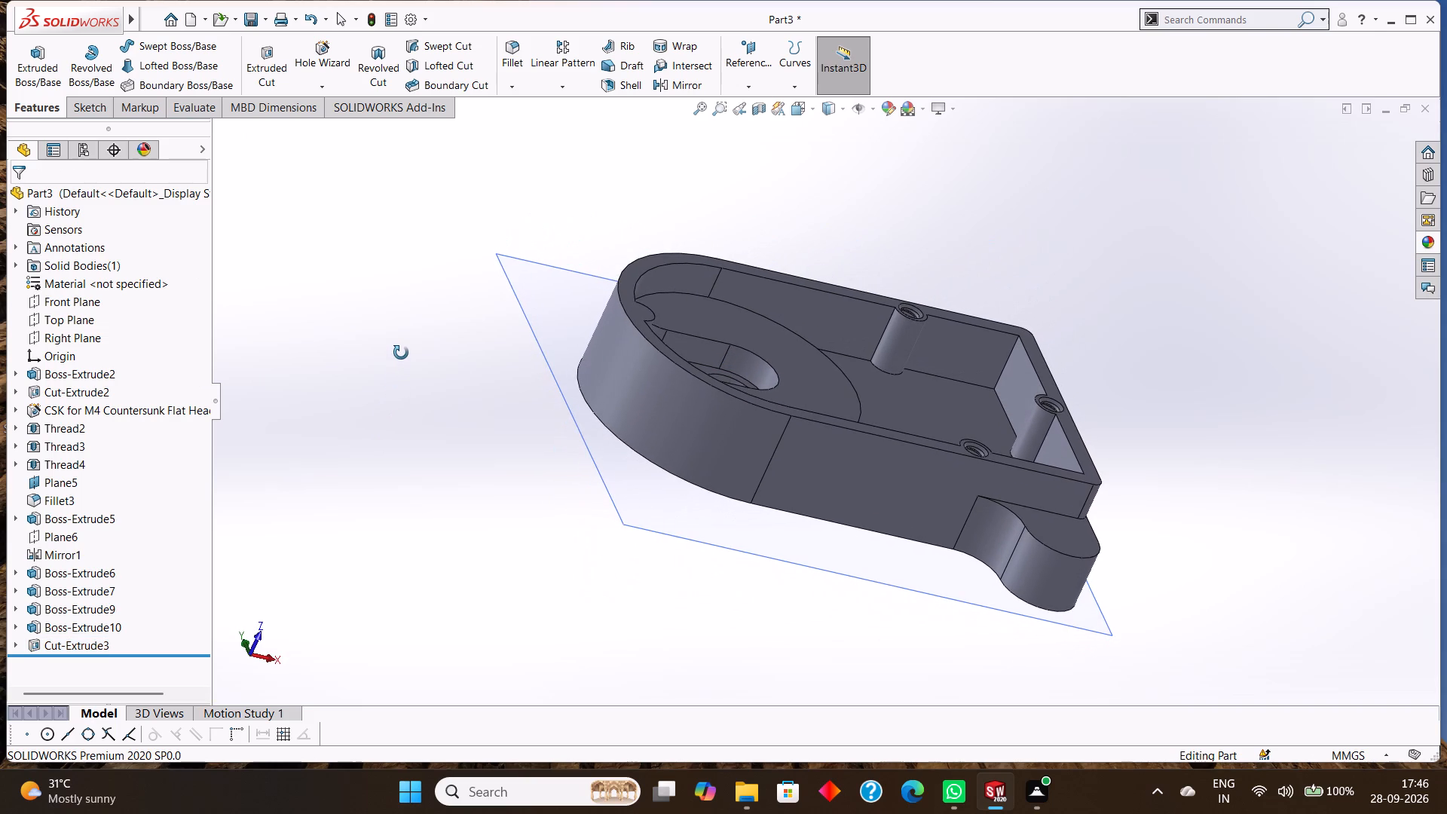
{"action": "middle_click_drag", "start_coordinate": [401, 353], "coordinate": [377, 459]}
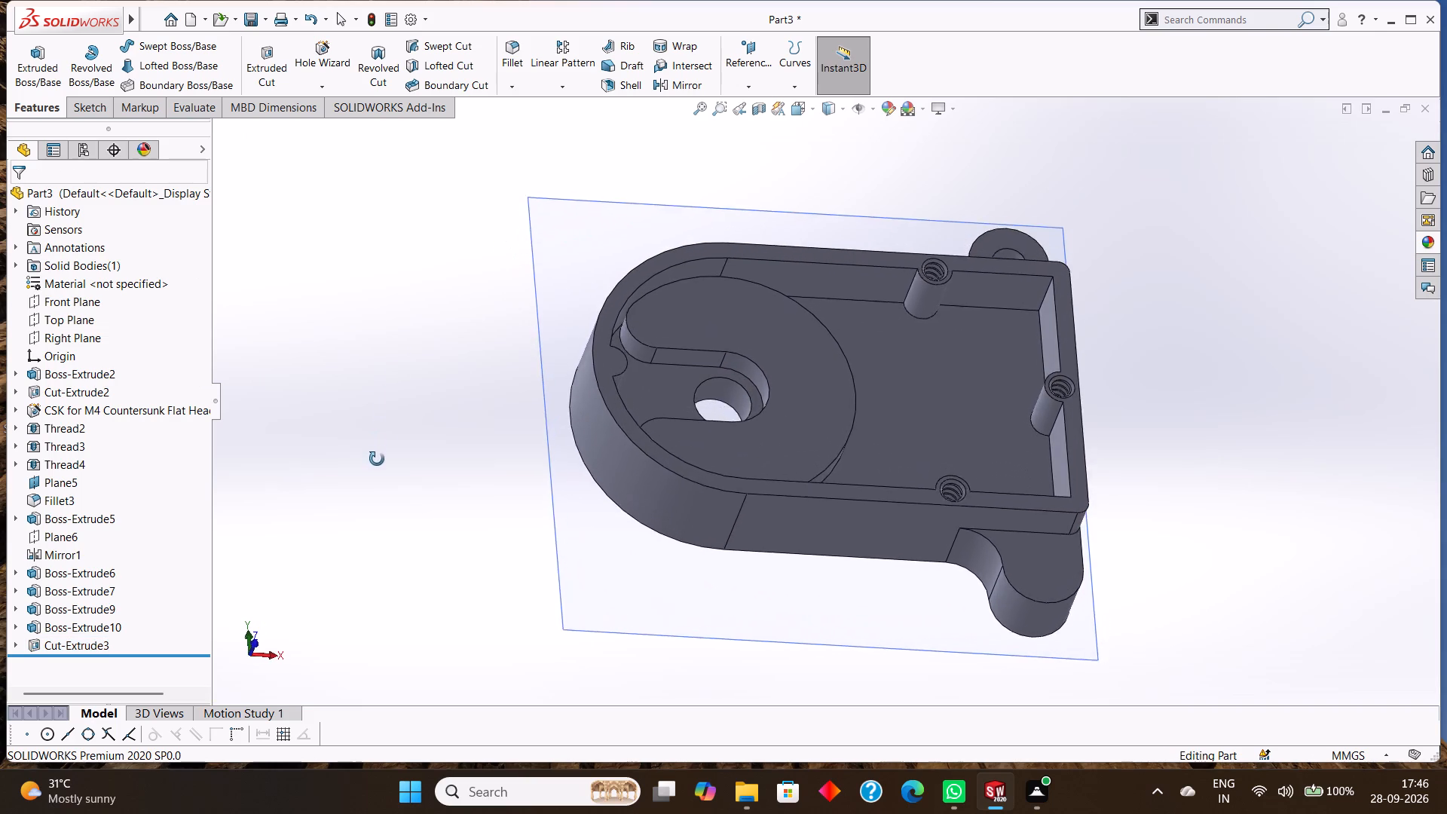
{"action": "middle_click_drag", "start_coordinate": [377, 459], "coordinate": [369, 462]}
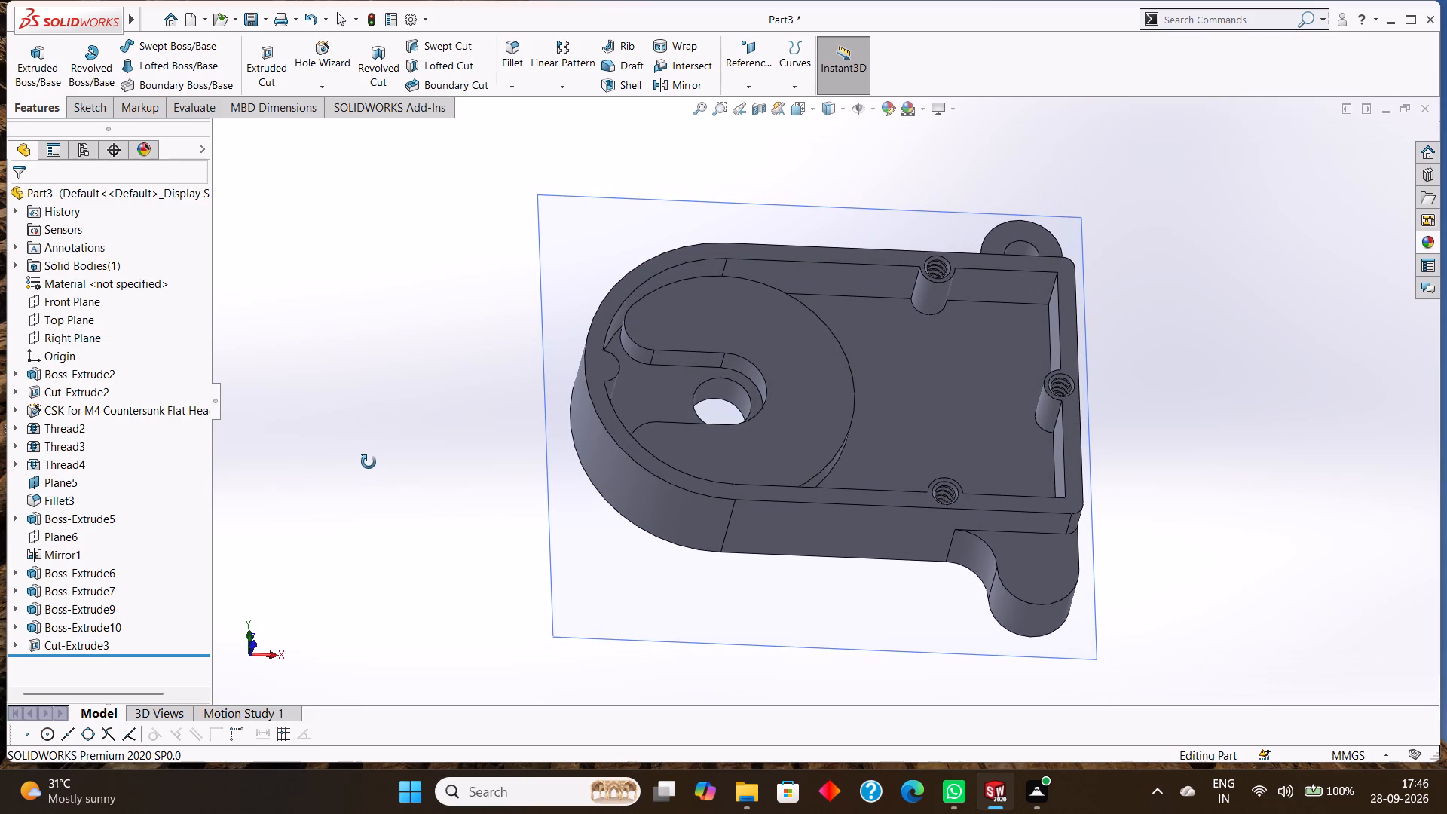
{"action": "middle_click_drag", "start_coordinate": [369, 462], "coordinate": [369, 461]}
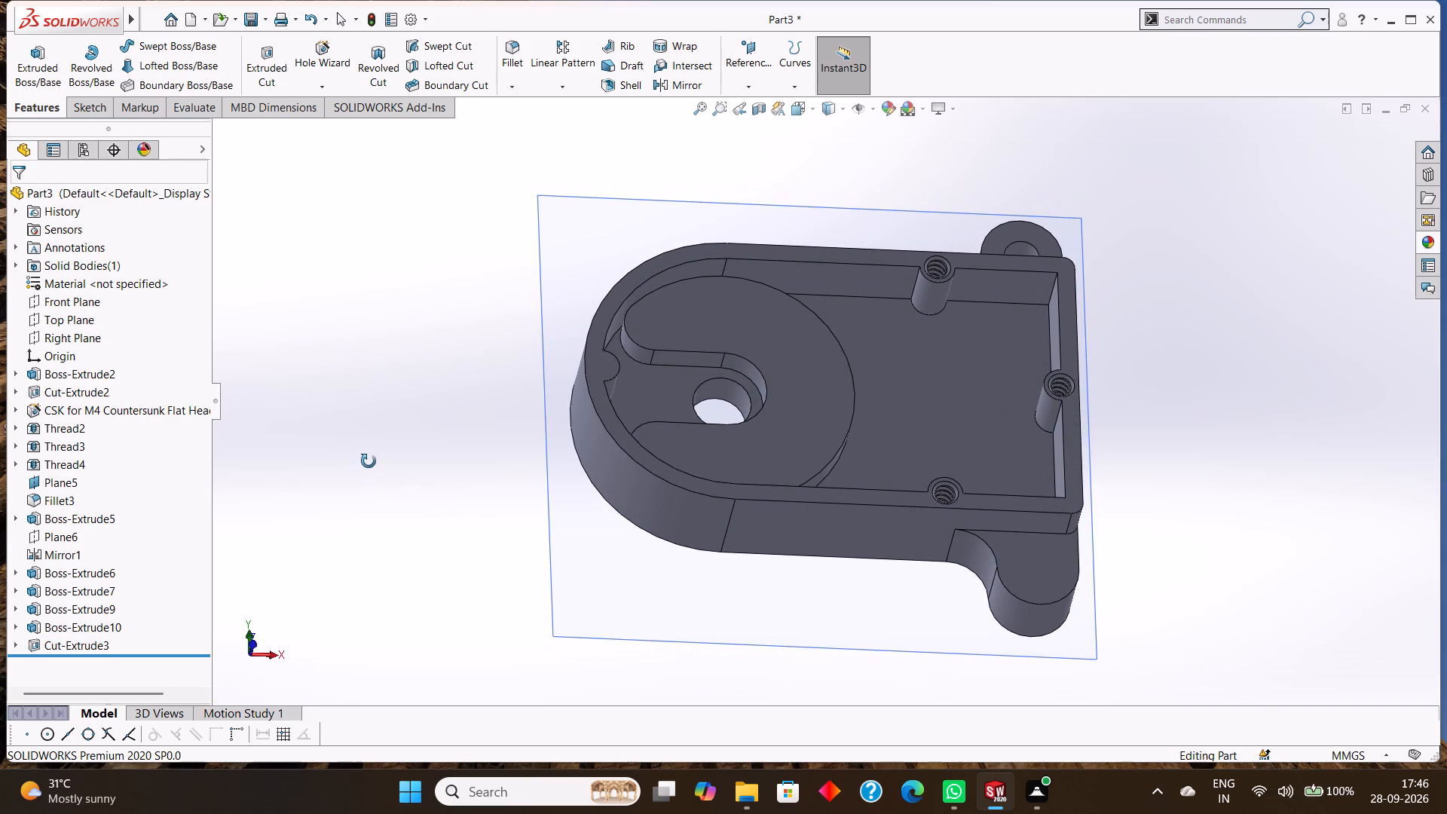
Undo the Through All cut, then the 10 mm circle and its dimension, leaving the boss-top sketch empty.
{"action": "middle_click_drag", "start_coordinate": [369, 461], "coordinate": [369, 478]}
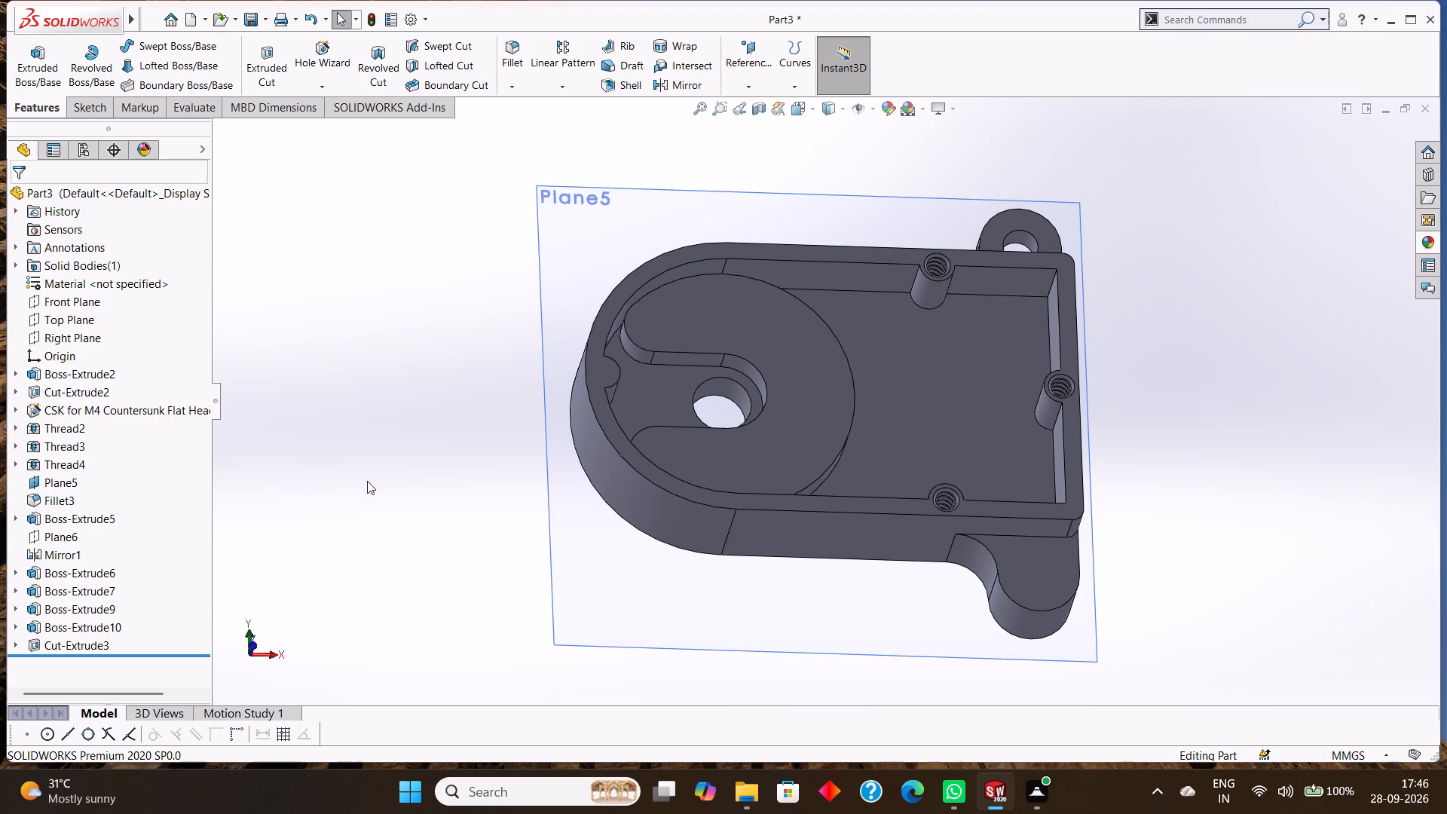
{"action": "key", "text": "Escape"}
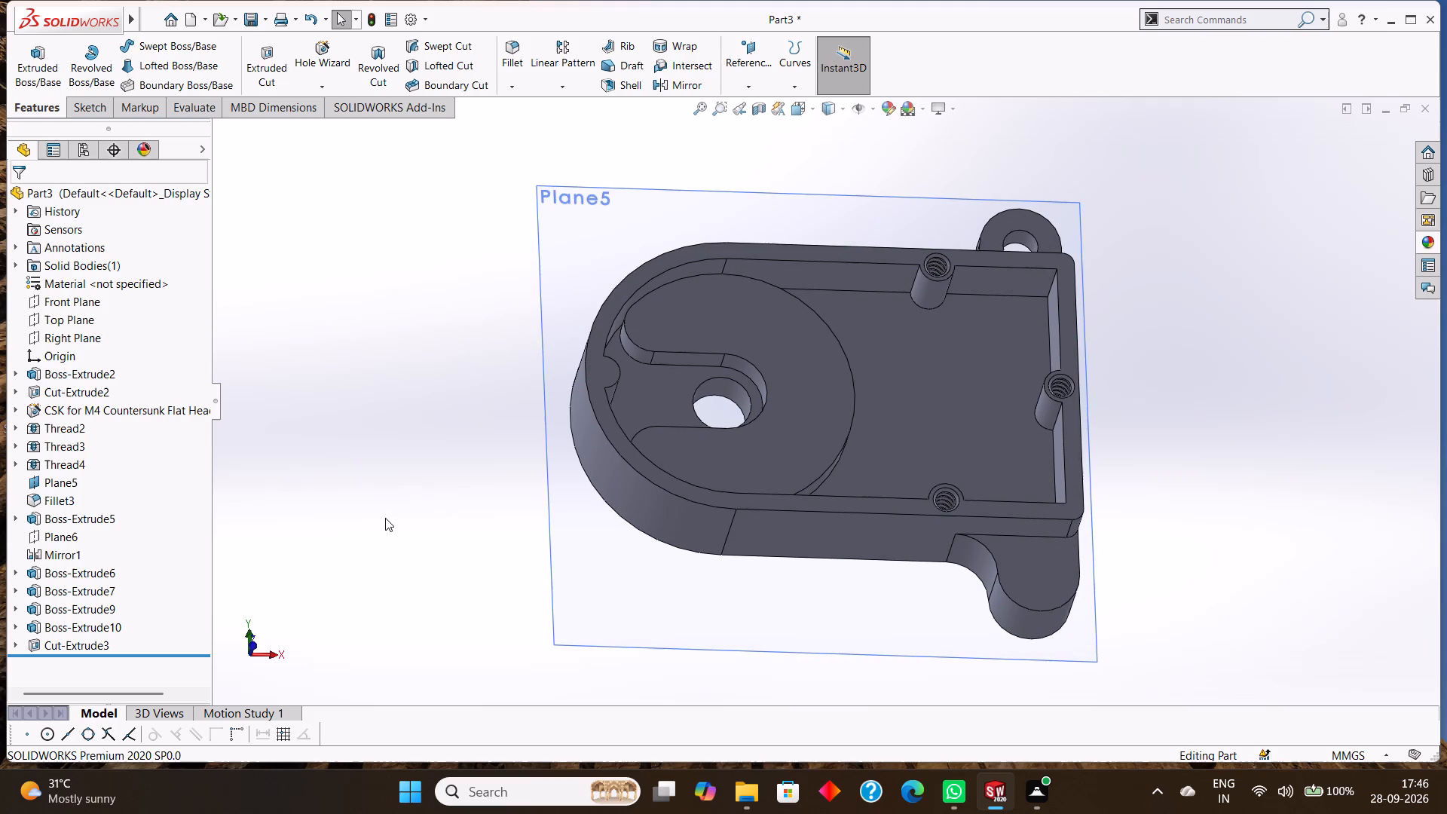
{"action": "key", "text": "ctrl+z"}
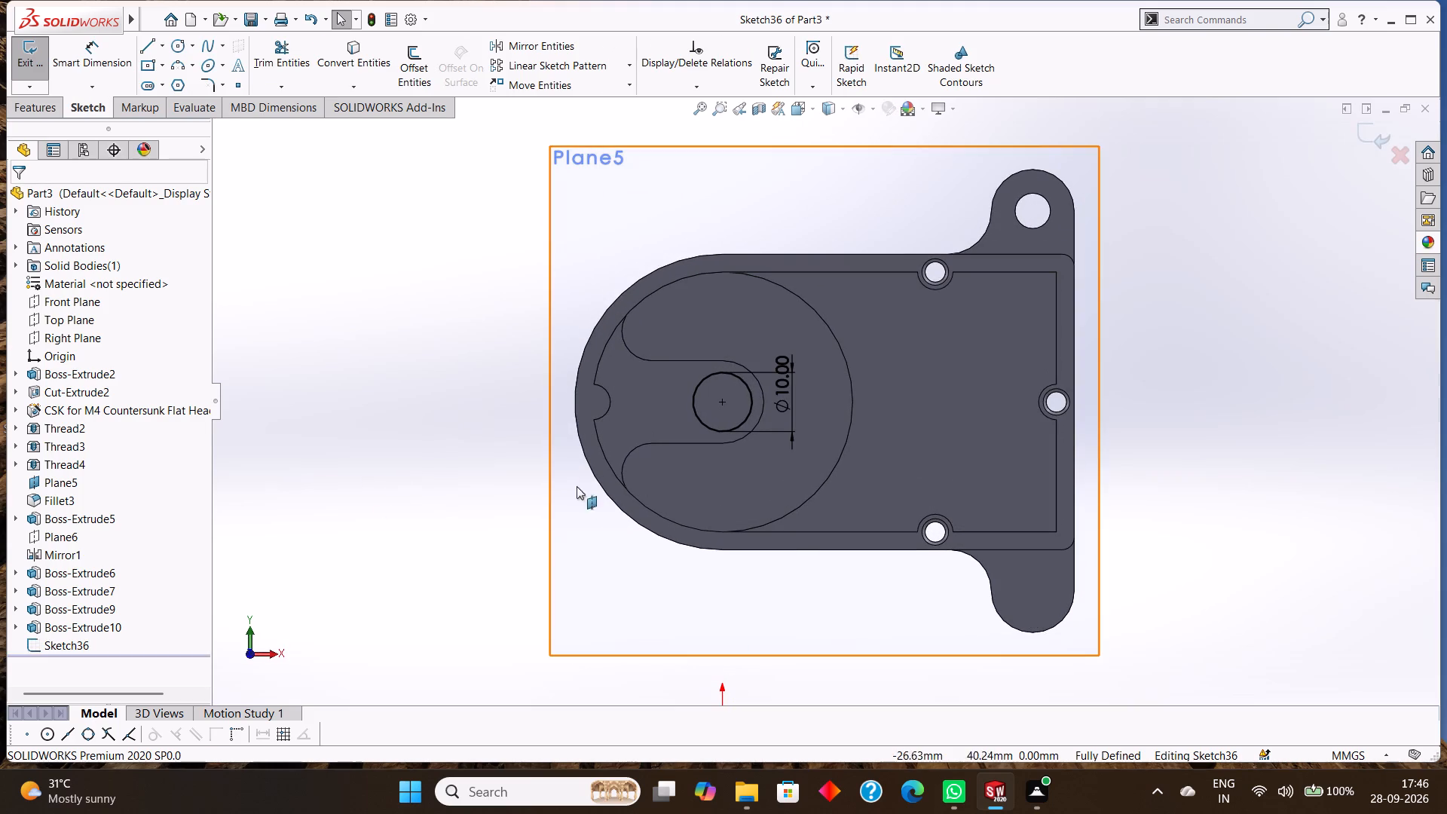
{"action": "middle_click_drag", "start_coordinate": [588, 494], "coordinate": [574, 475]}
{"action": "scroll", "coordinate": [632, 317], "scroll_direction": "up", "scroll_amount": 1}
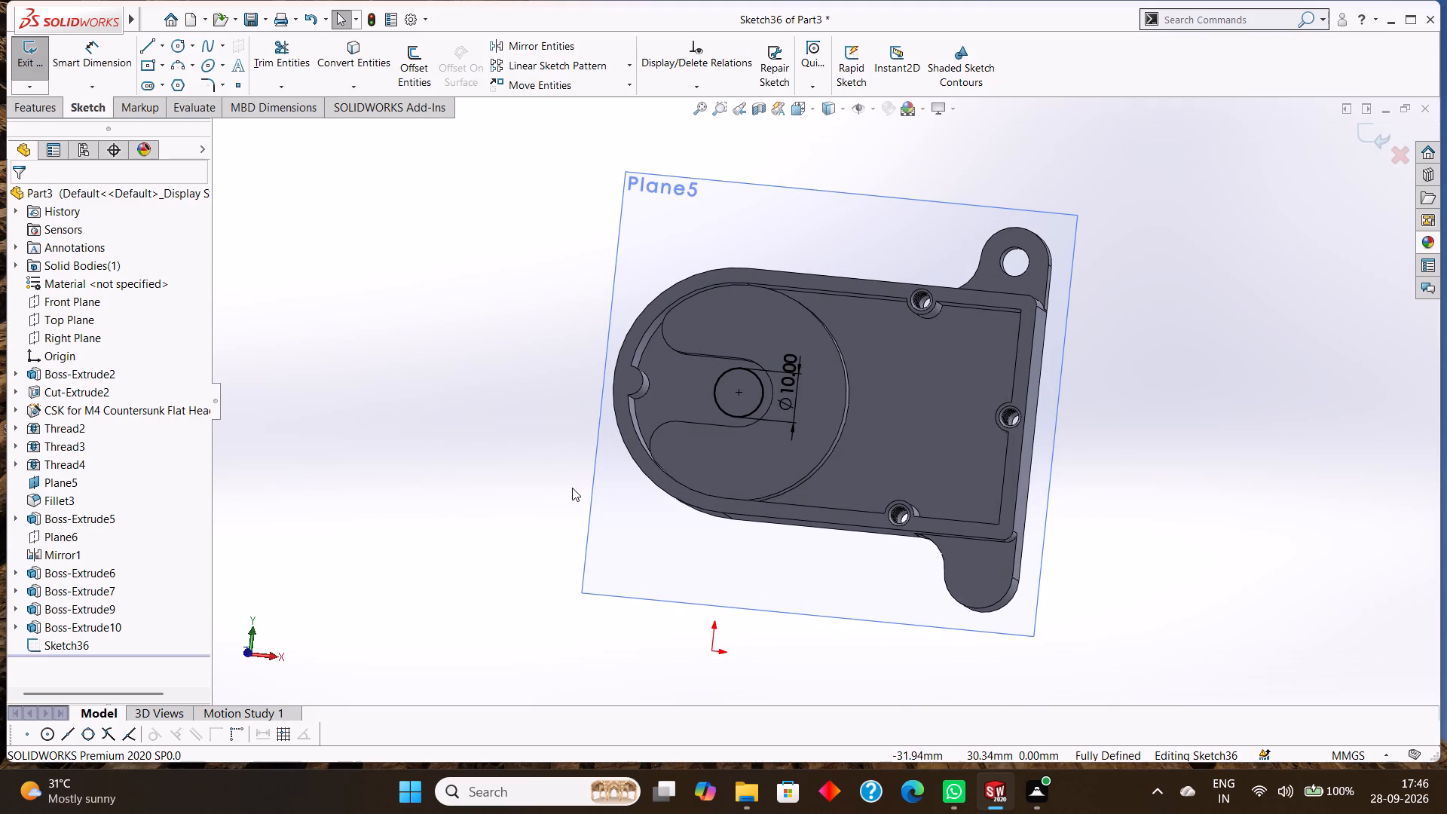
{"action": "key", "text": "Escape"}
{"action": "key", "text": "ctrl+z"}
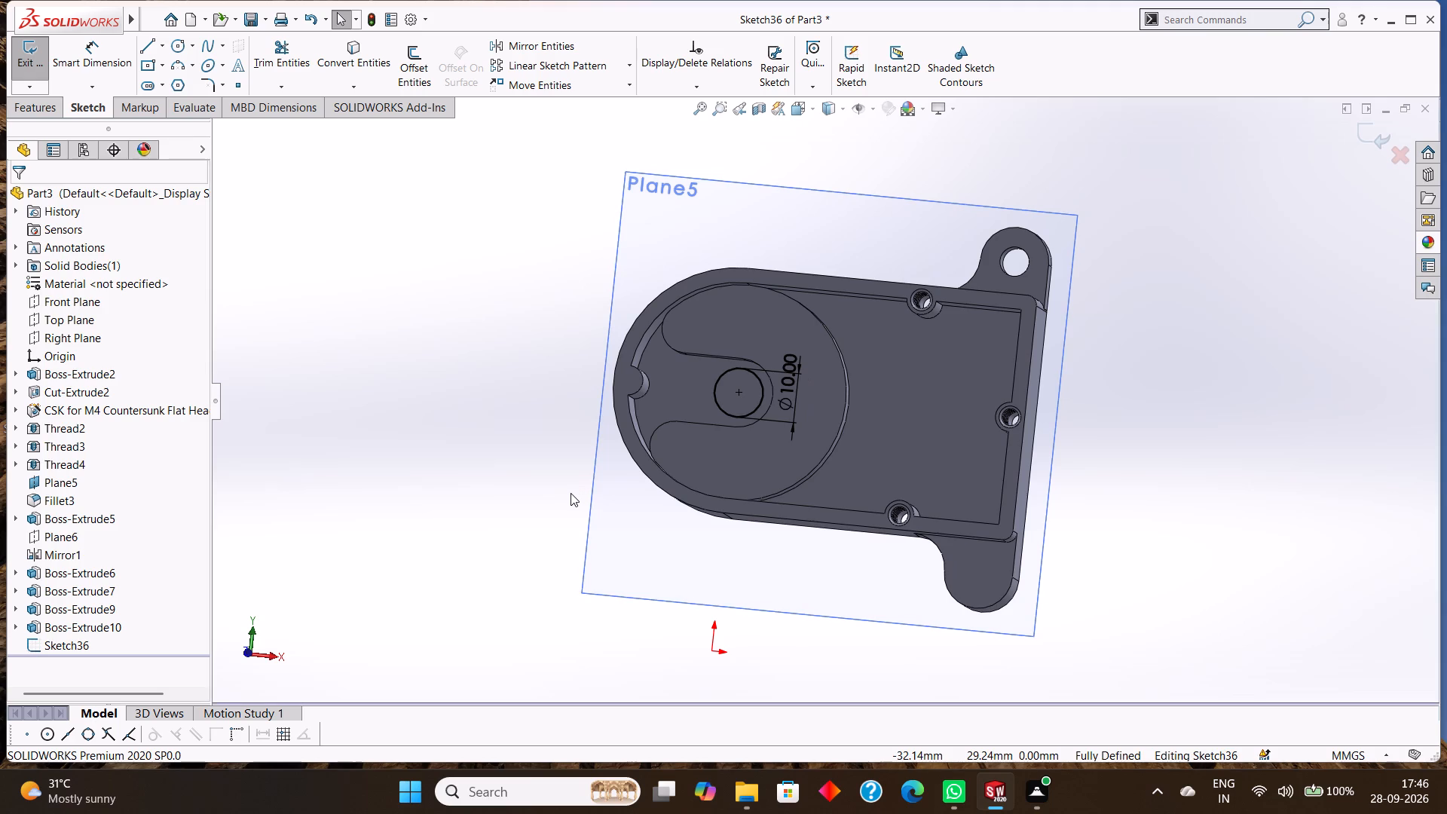
{"action": "key", "text": "ctrl+z"}
{"action": "key", "text": "ctrl+z"}
{"action": "key", "text": "ctrl+z"}
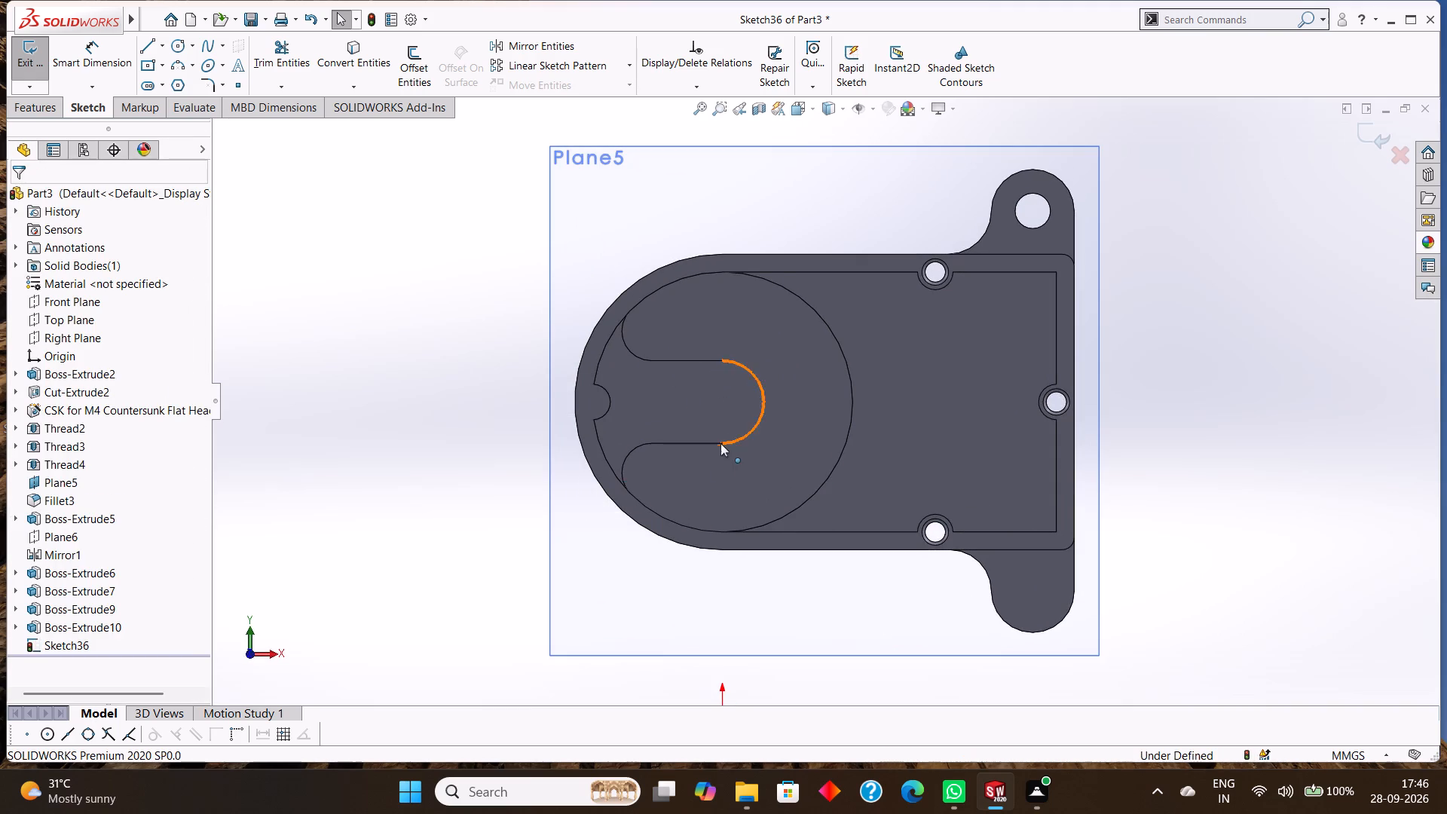
Exit the empty sketch on the top face of the C-shaped boss.
{"action": "middle_click_drag", "start_coordinate": [886, 523], "coordinate": [904, 425]}
{"action": "left_click", "coordinate": [693, 401]}
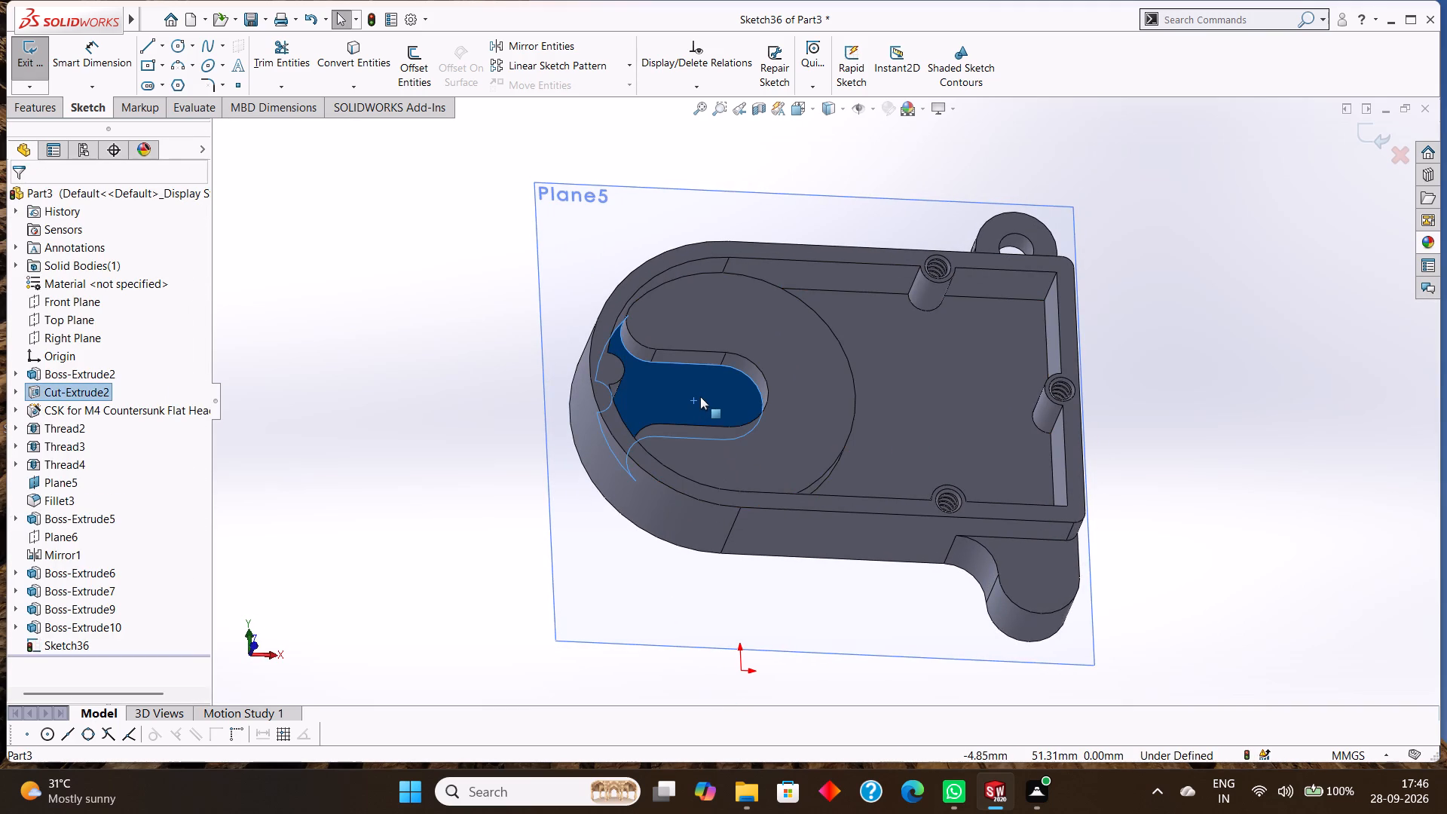
{"action": "right_click", "coordinate": [700, 396]}
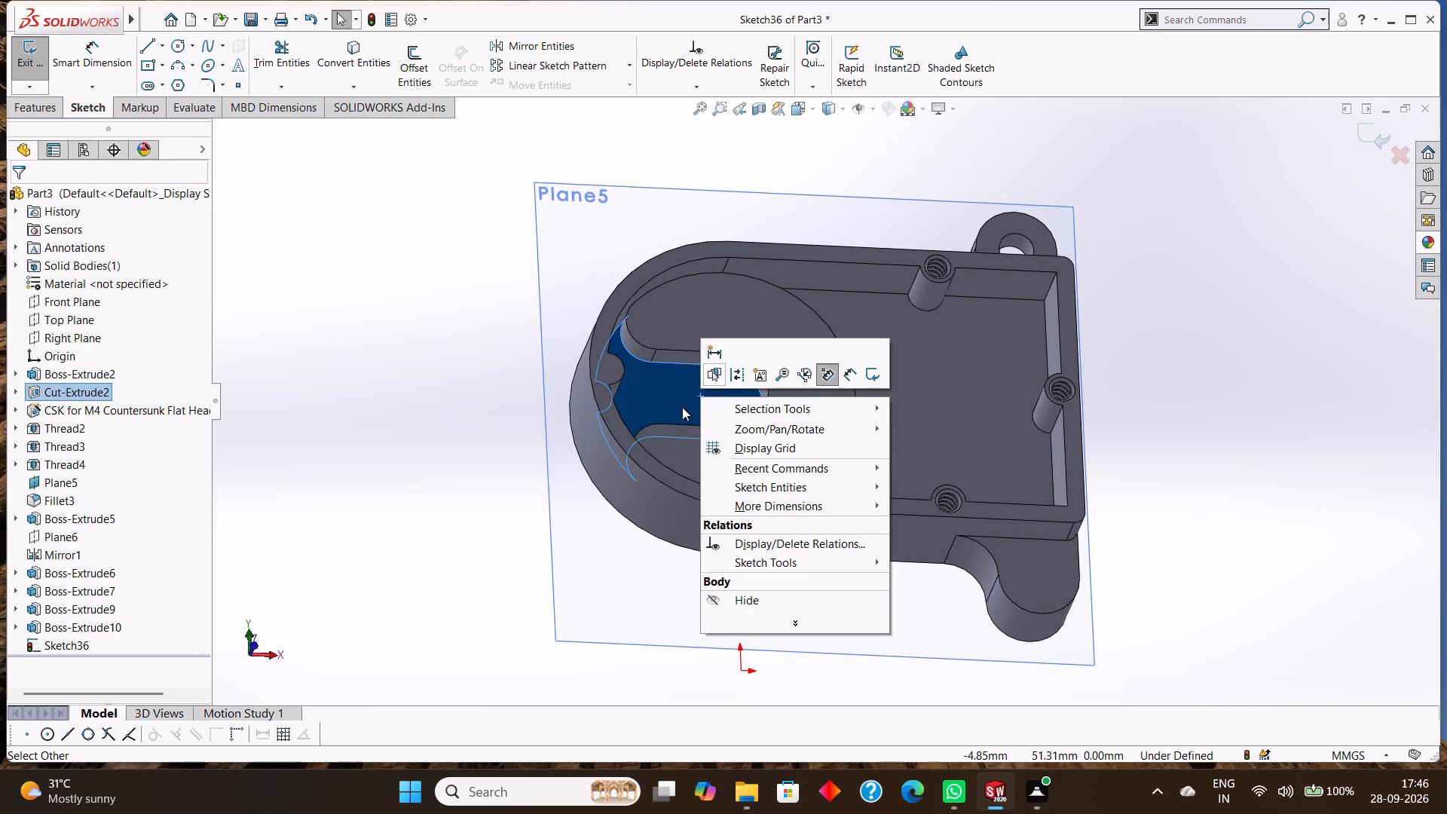
{"action": "key", "text": "Escape"}
{"action": "key", "text": "Escape"}
{"action": "left_click", "coordinate": [29, 71]}
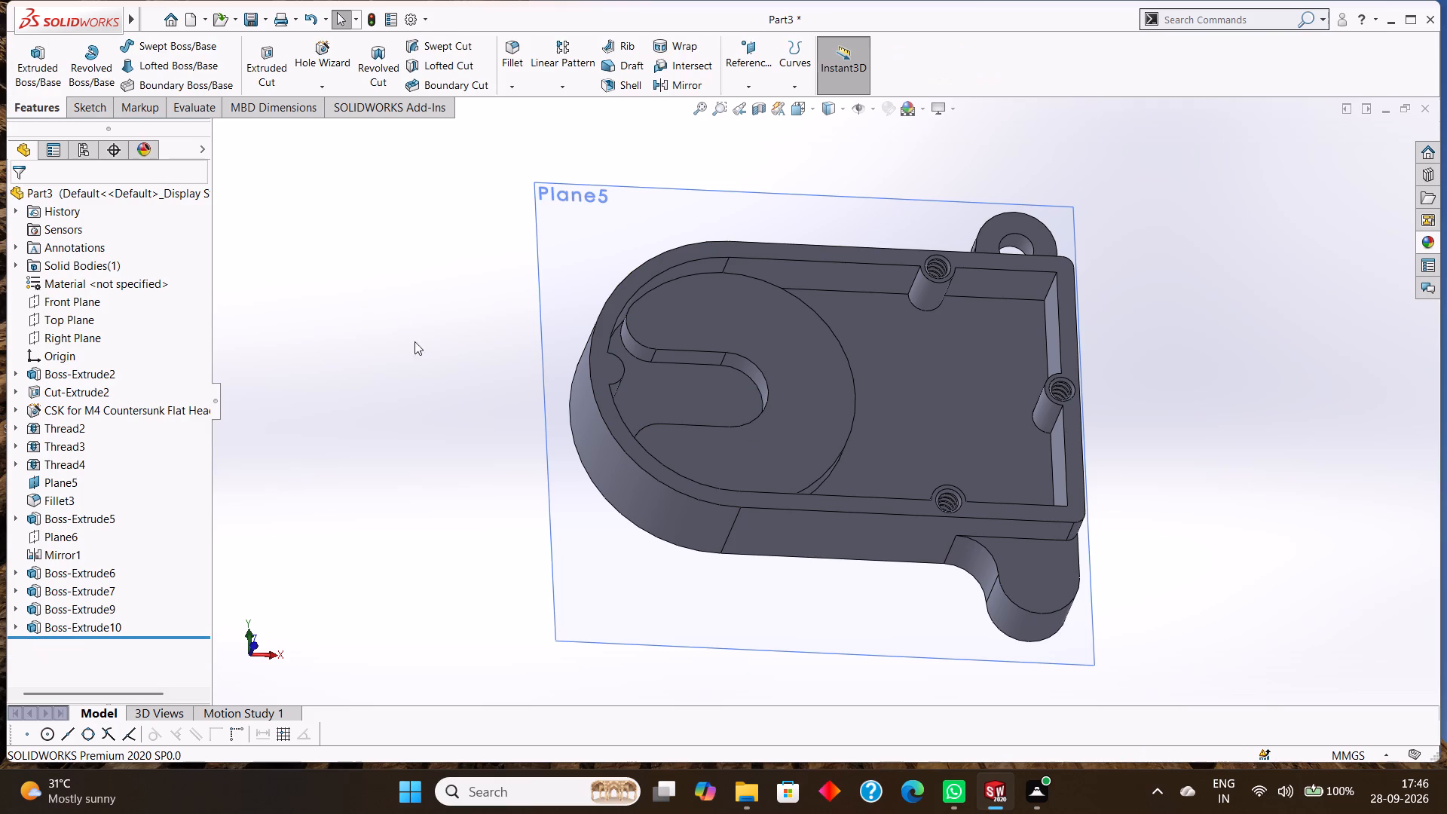
Start a new sketch on the cavity floor face inside the boss's slot, viewed face-on.
{"action": "left_click", "coordinate": [665, 379]}
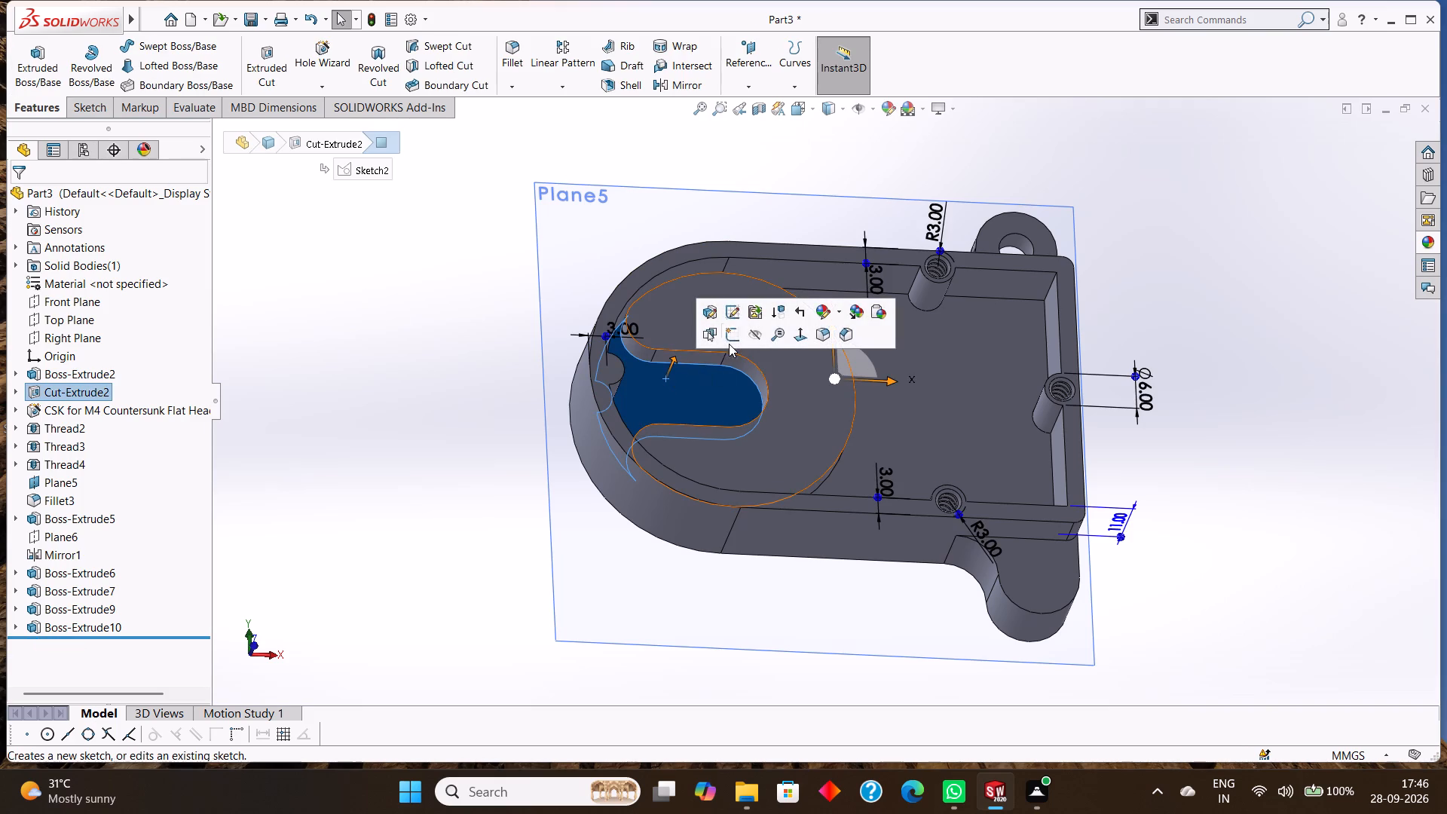
{"action": "left_click", "coordinate": [727, 340]}
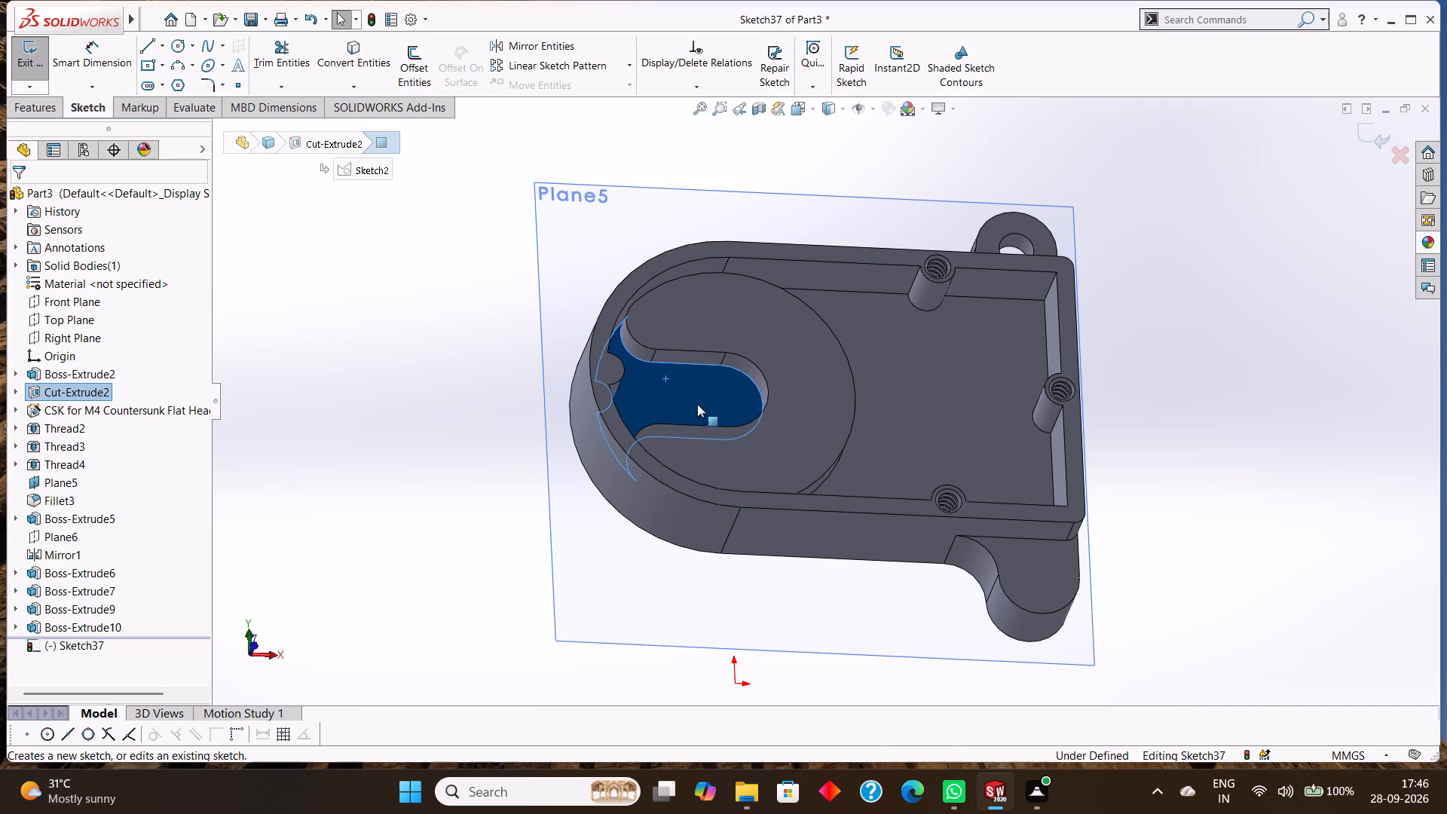
{"action": "key", "text": "ctrl+8"}
{"action": "key", "text": "Escape"}
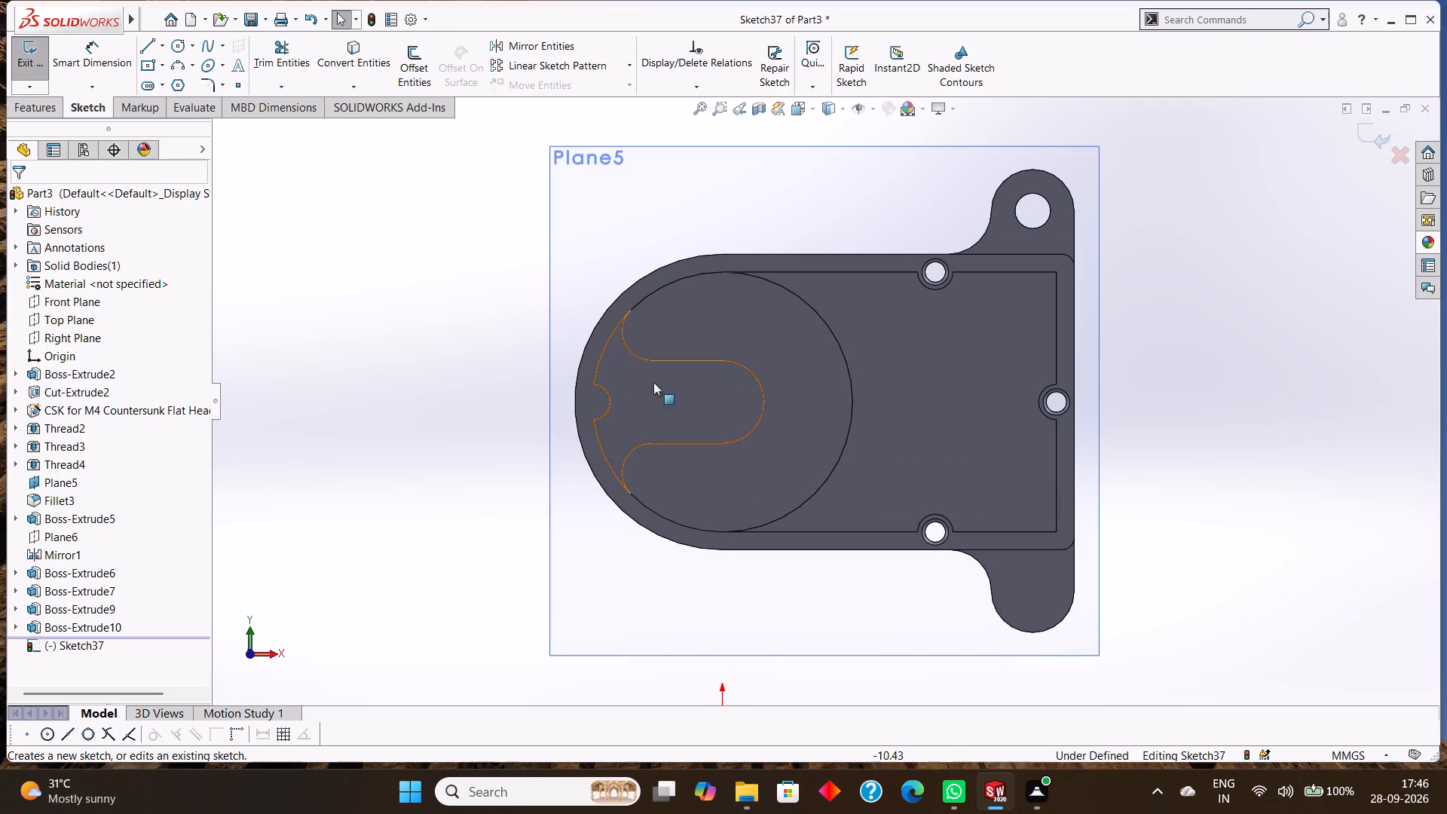
Draw a 5 mm radius circle on the cavity floor, concentric with the slot's rounded end.
{"action": "left_click", "coordinate": [176, 43]}
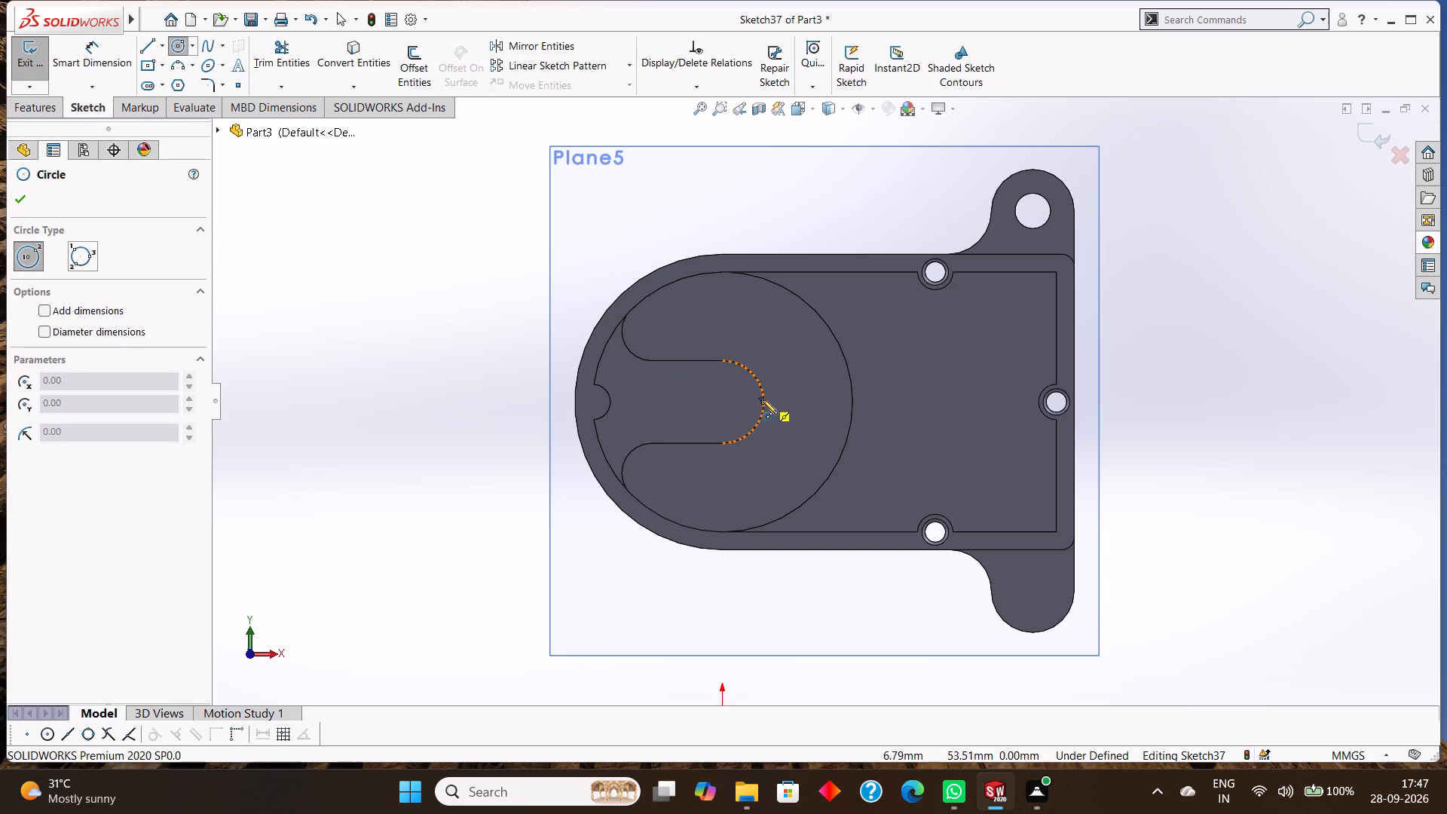
{"action": "left_click", "coordinate": [724, 403]}
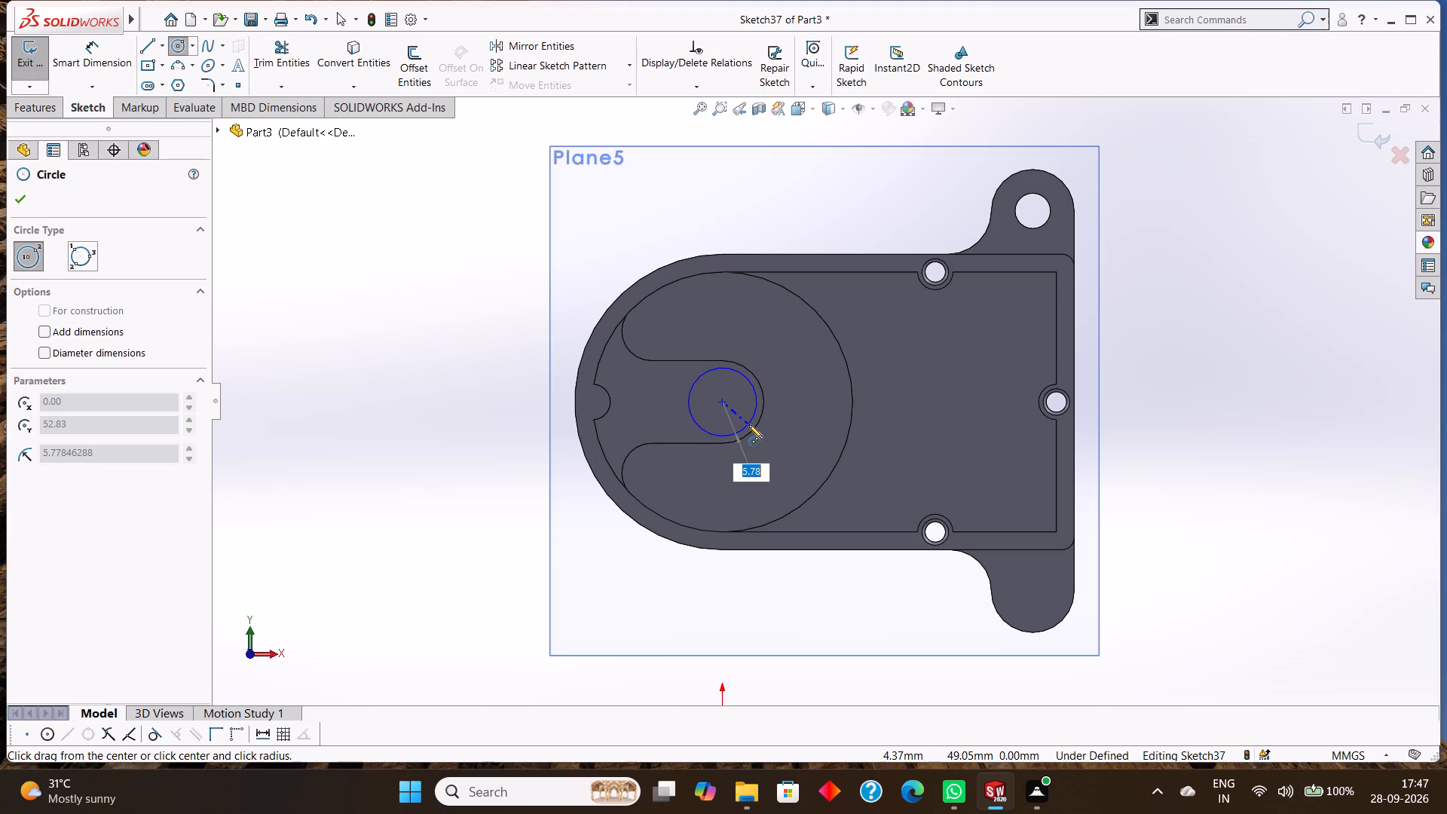
{"action": "key", "text": "5"}
{"action": "key", "text": "Return"}
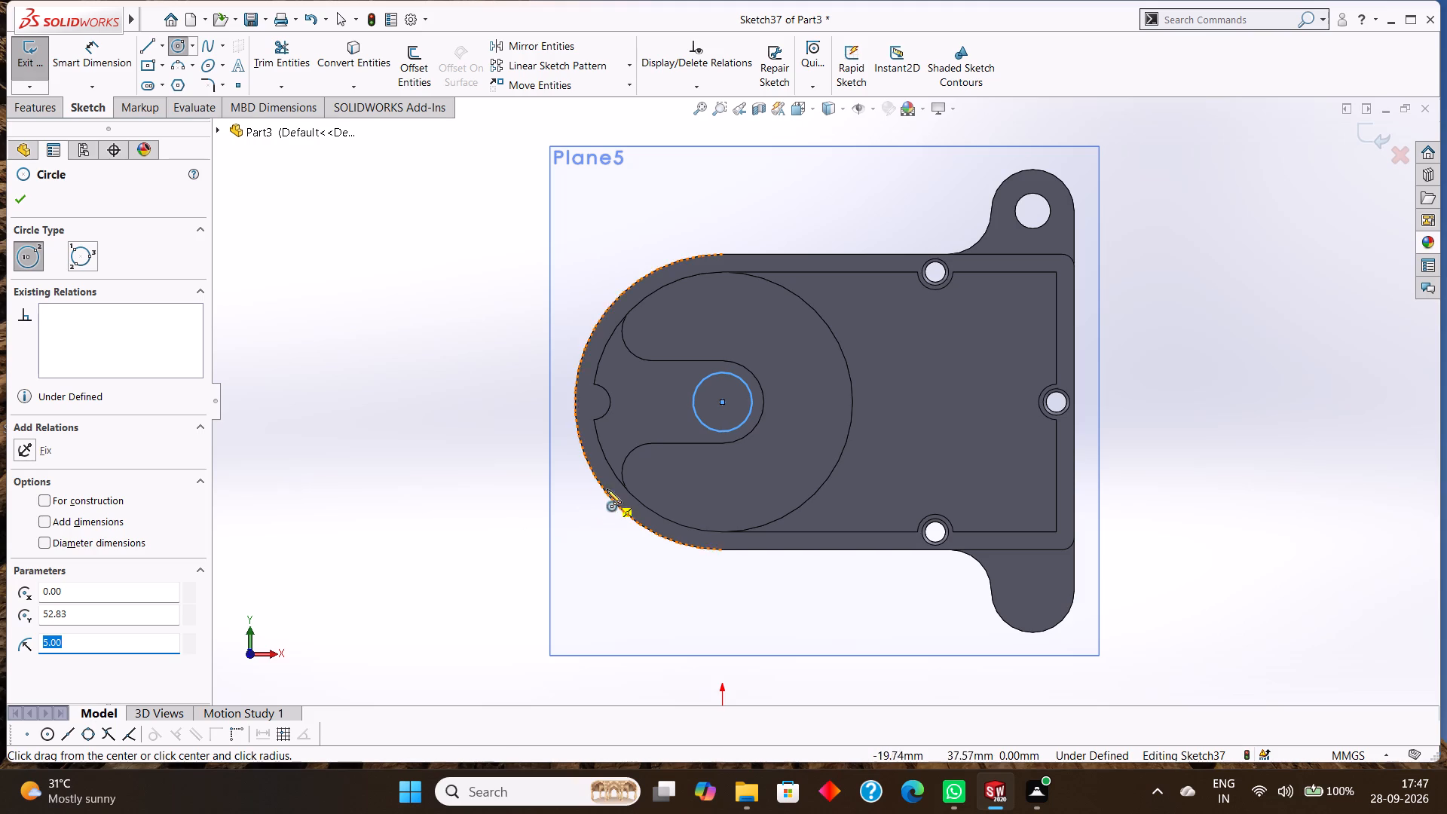
{"action": "left_click", "coordinate": [26, 195]}
Cut the 5 mm radius circle into the cavity floor with a Blind extruded cut 2 mm deep.
{"action": "left_click", "coordinate": [34, 121]}
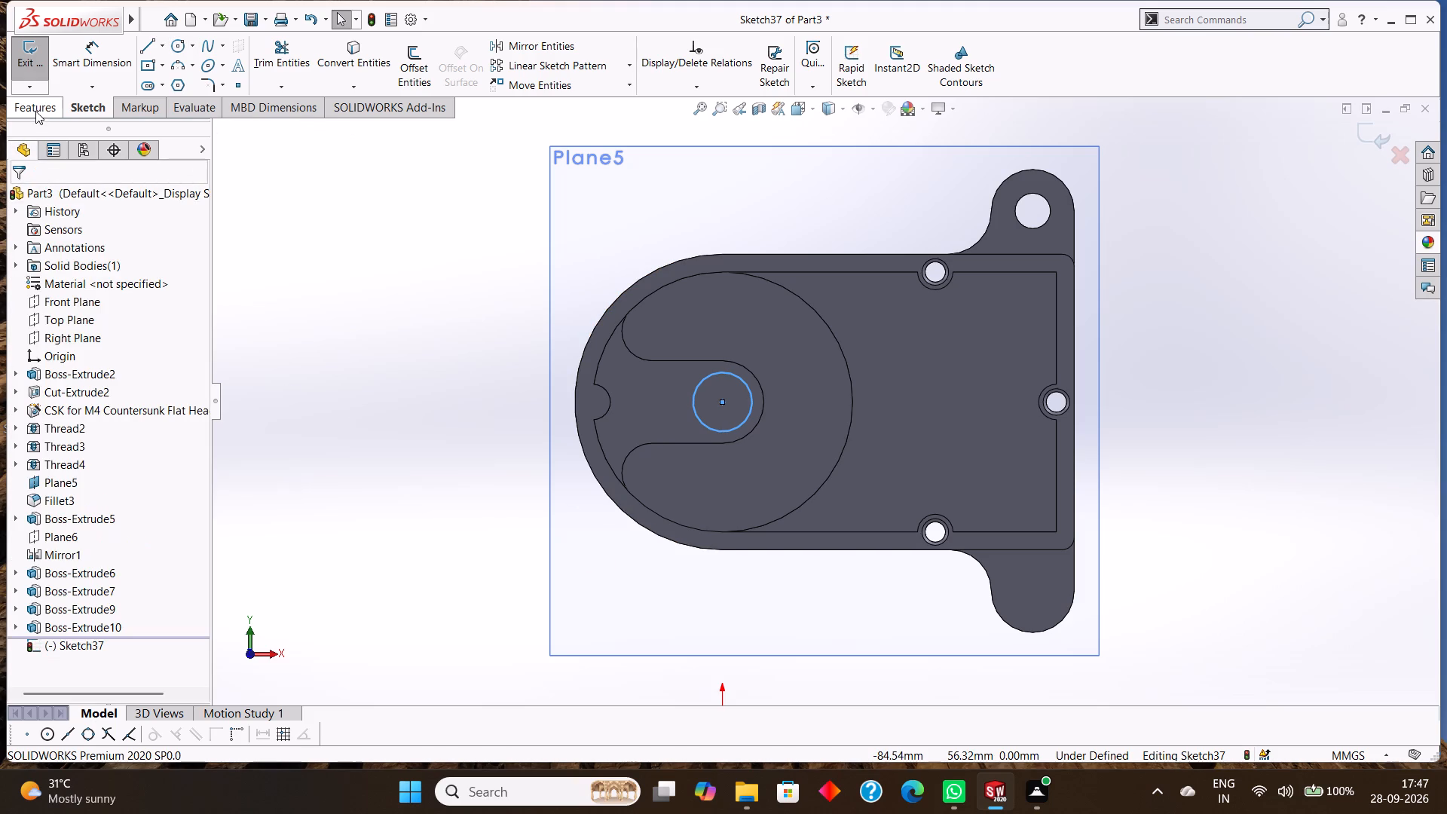
{"action": "left_click", "coordinate": [36, 109]}
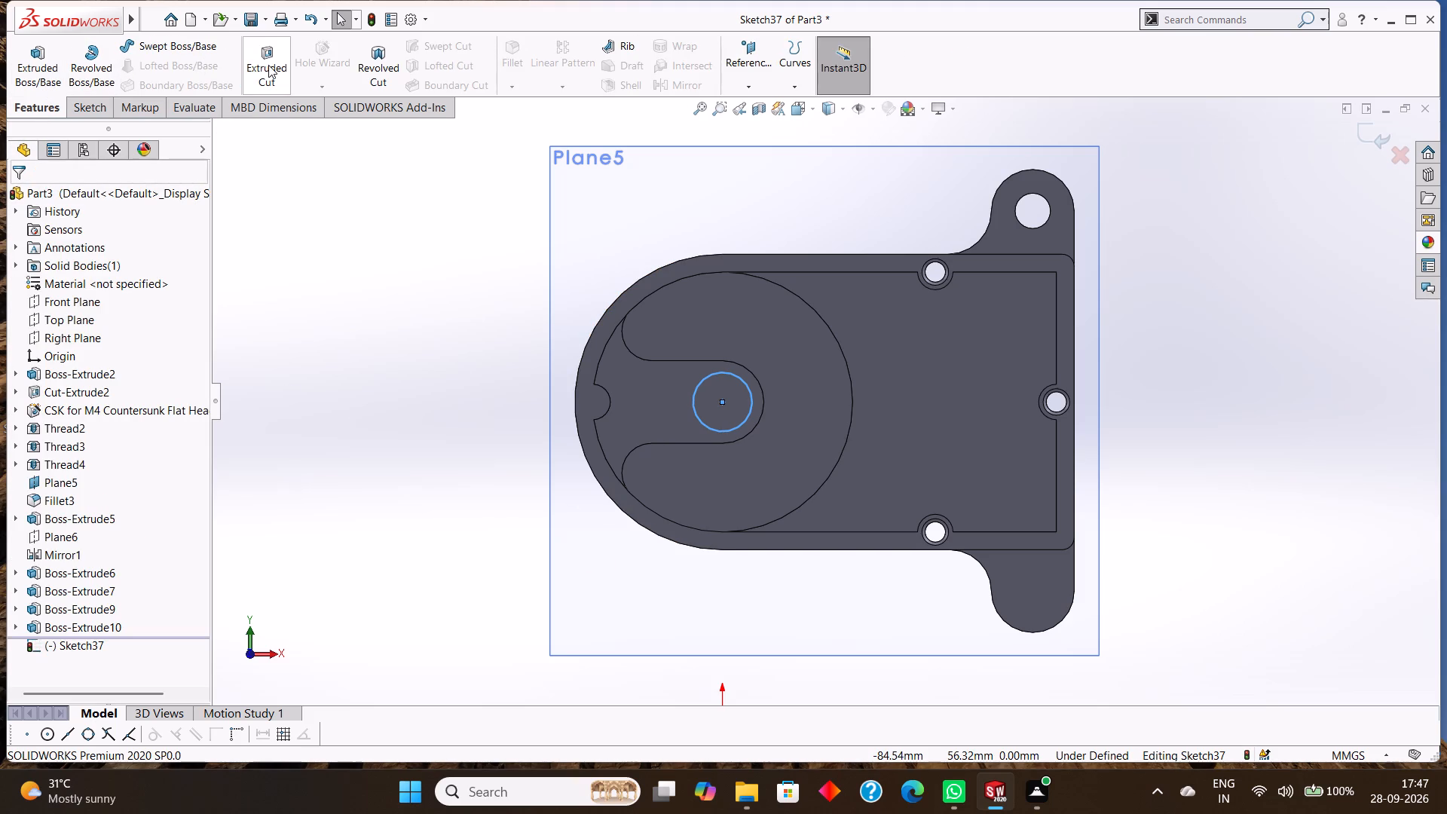
{"action": "left_click", "coordinate": [268, 65]}
{"action": "middle_click_drag", "start_coordinate": [490, 486], "coordinate": [512, 322]}
{"action": "left_click_drag", "start_coordinate": [93, 366], "coordinate": [2, 367]}
{"action": "key", "text": "2"}
{"action": "key", "text": "Return"}
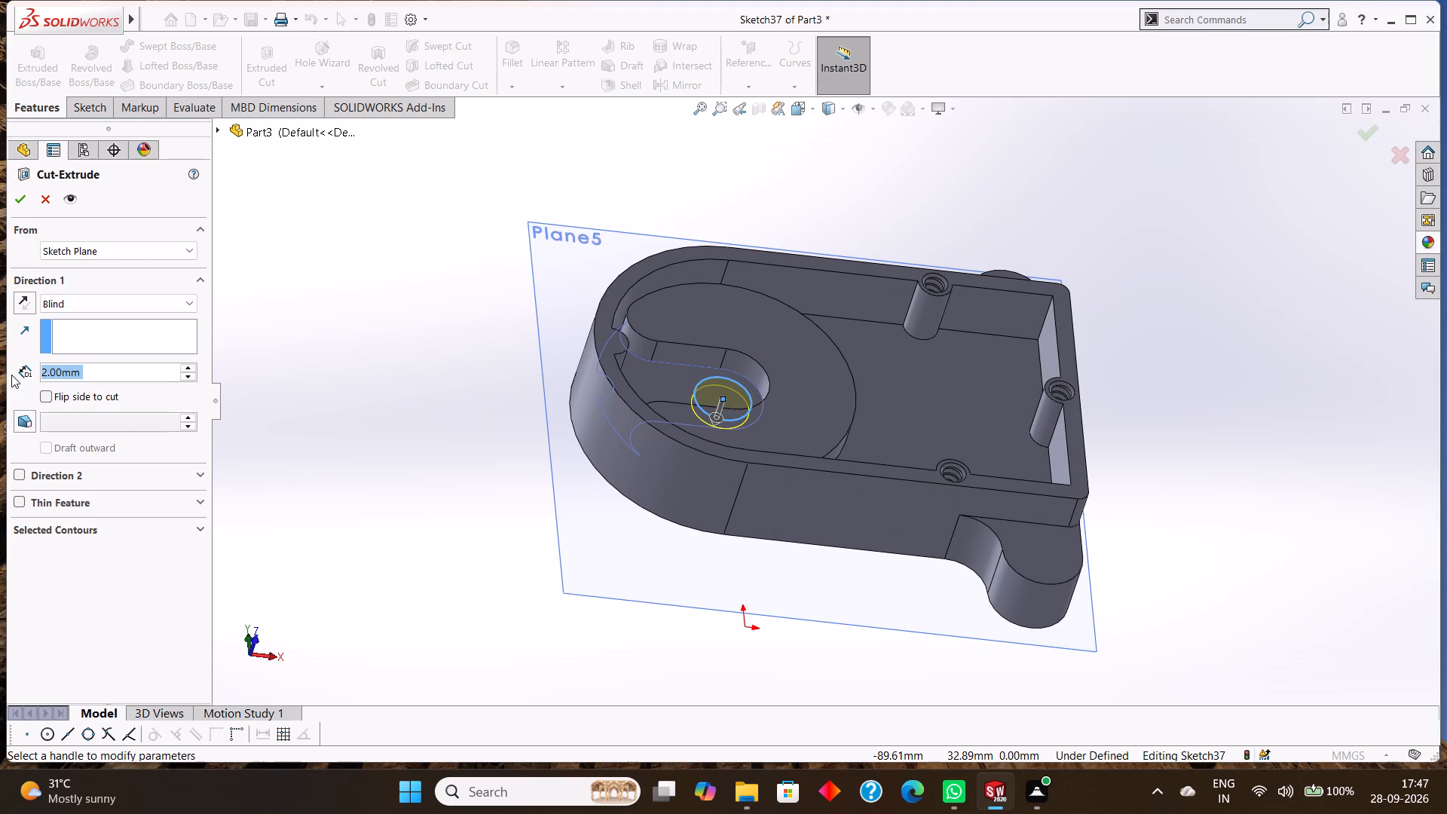
{"action": "left_click", "coordinate": [15, 200]}
{"action": "left_click", "coordinate": [362, 378]}
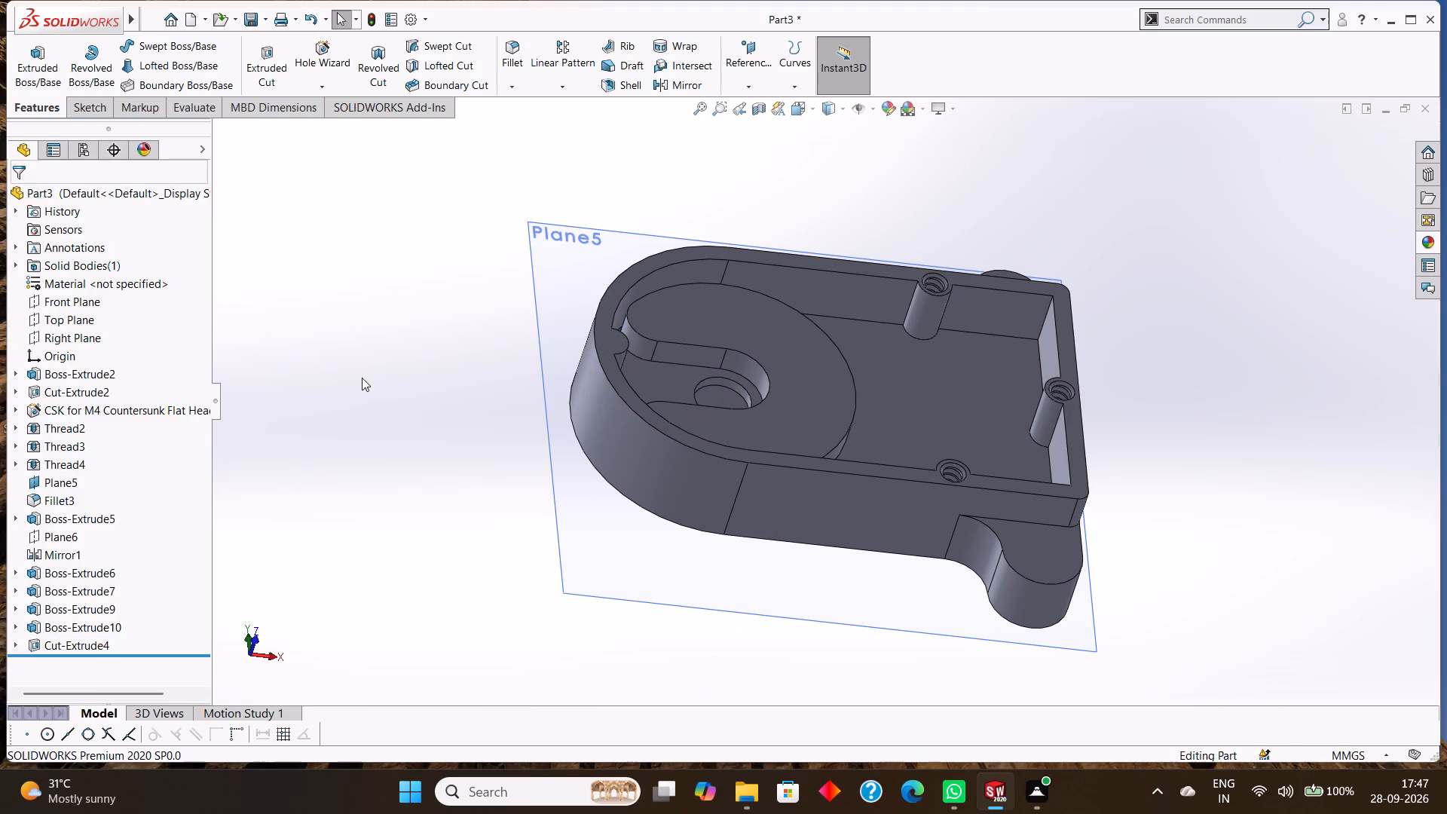
Start a new sketch on the bottom face of the 2 mm deep circular recess, viewed face-on.
{"action": "middle_click_drag", "start_coordinate": [388, 384], "coordinate": [386, 509]}
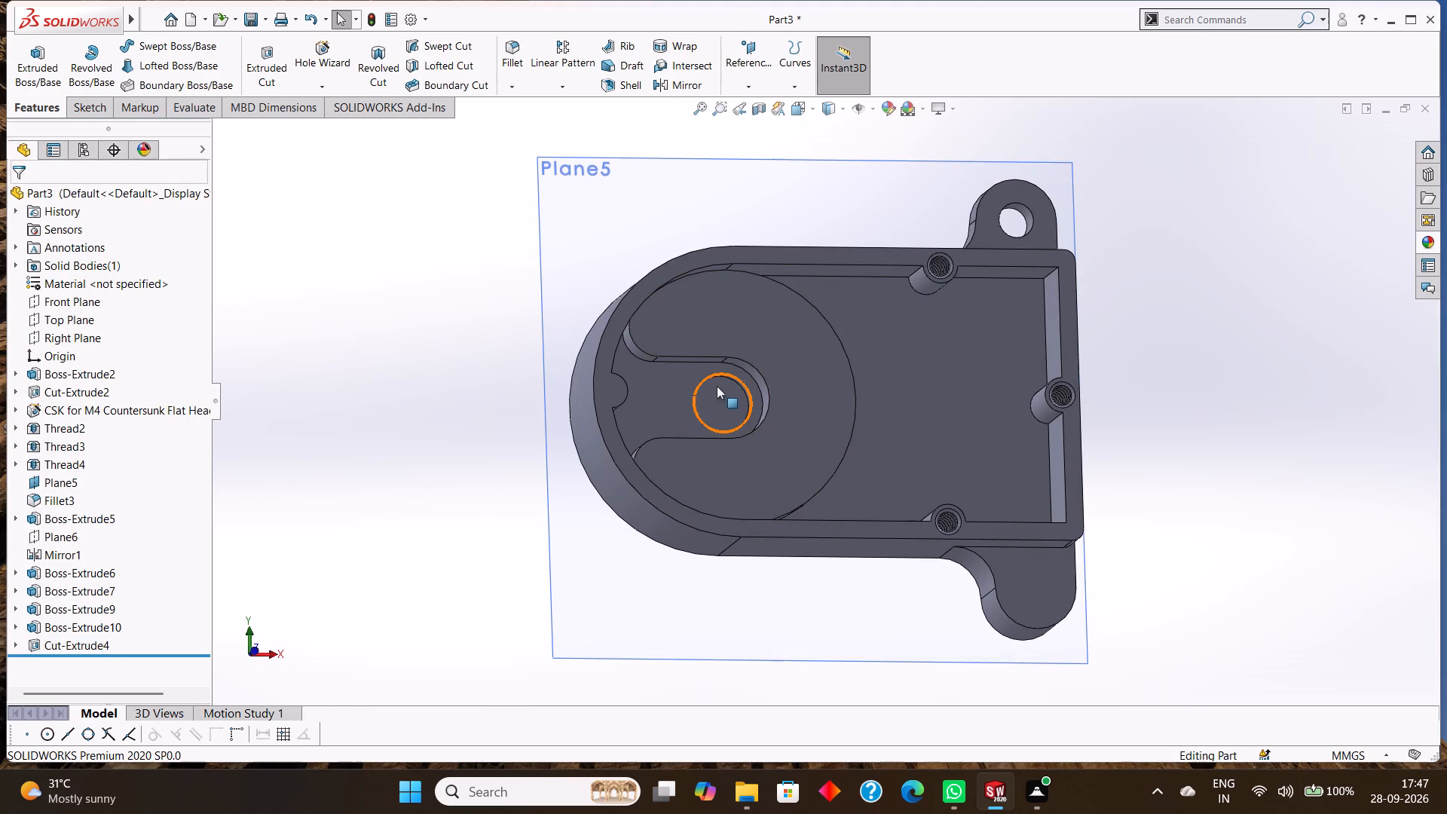
{"action": "left_click", "coordinate": [717, 397]}
{"action": "left_click", "coordinate": [790, 355]}
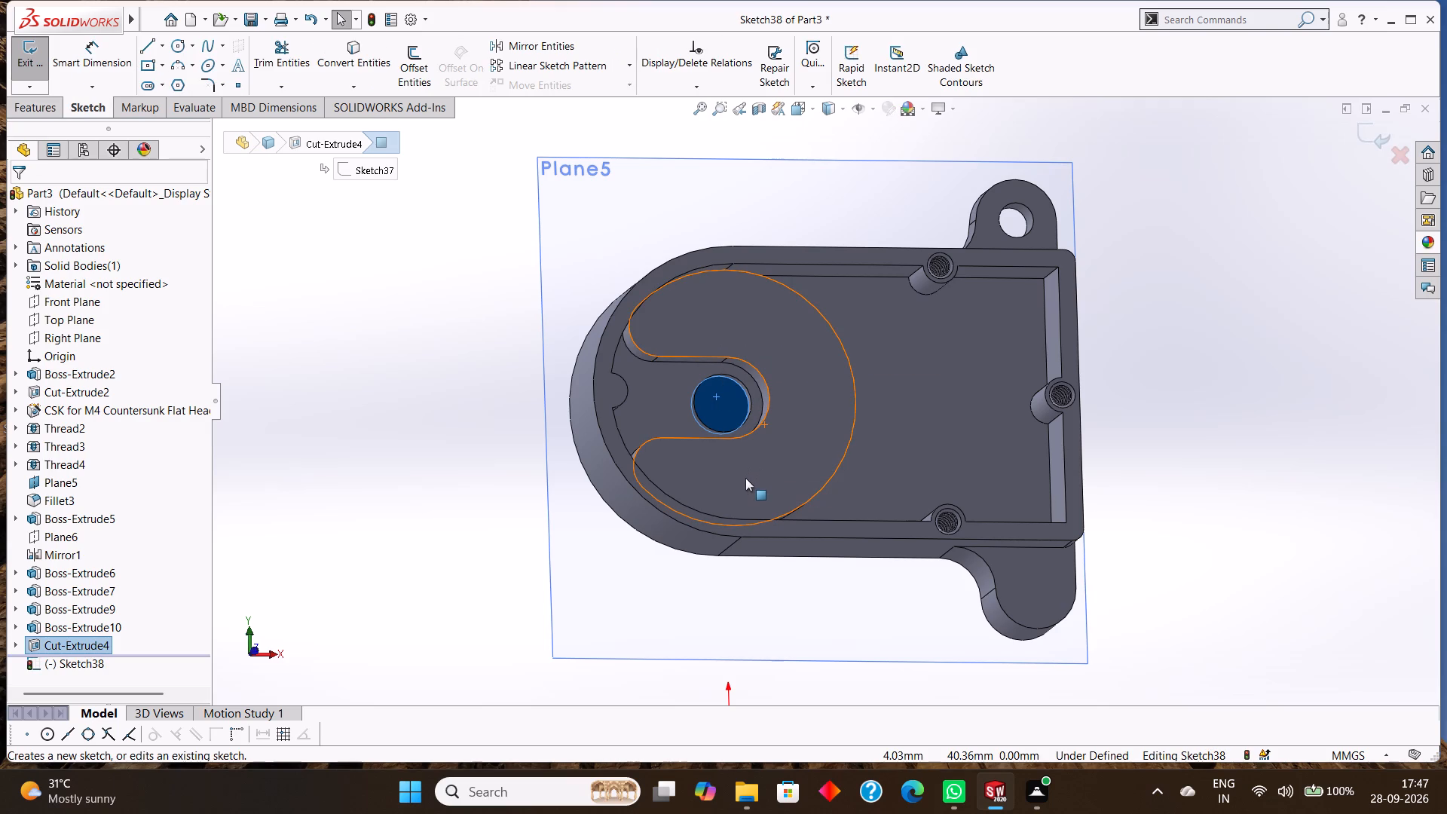
{"action": "key", "text": "ctrl+8"}
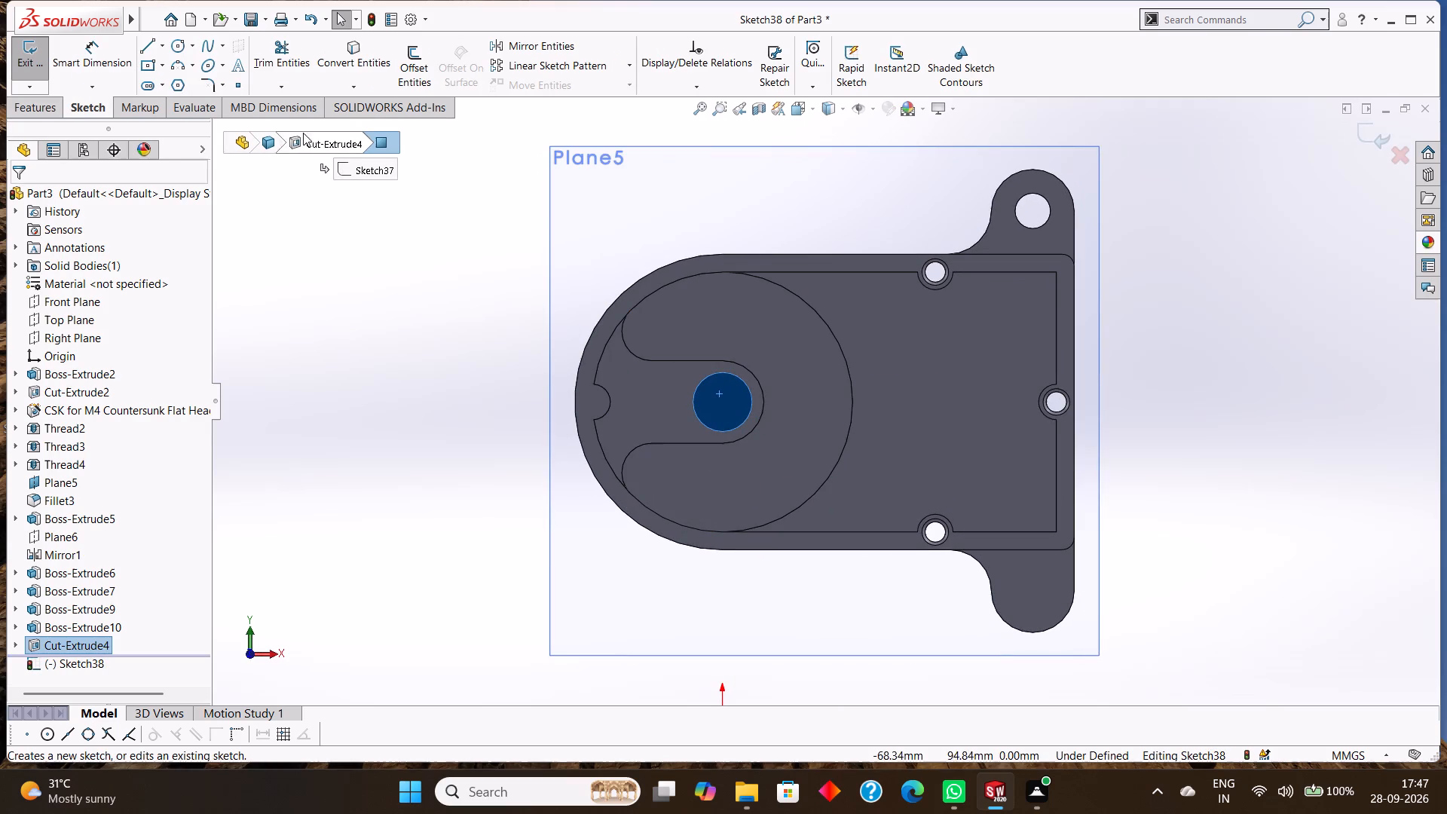
Draw a 4 mm radius circle concentric with the circular recess.
{"action": "left_click", "coordinate": [176, 45]}
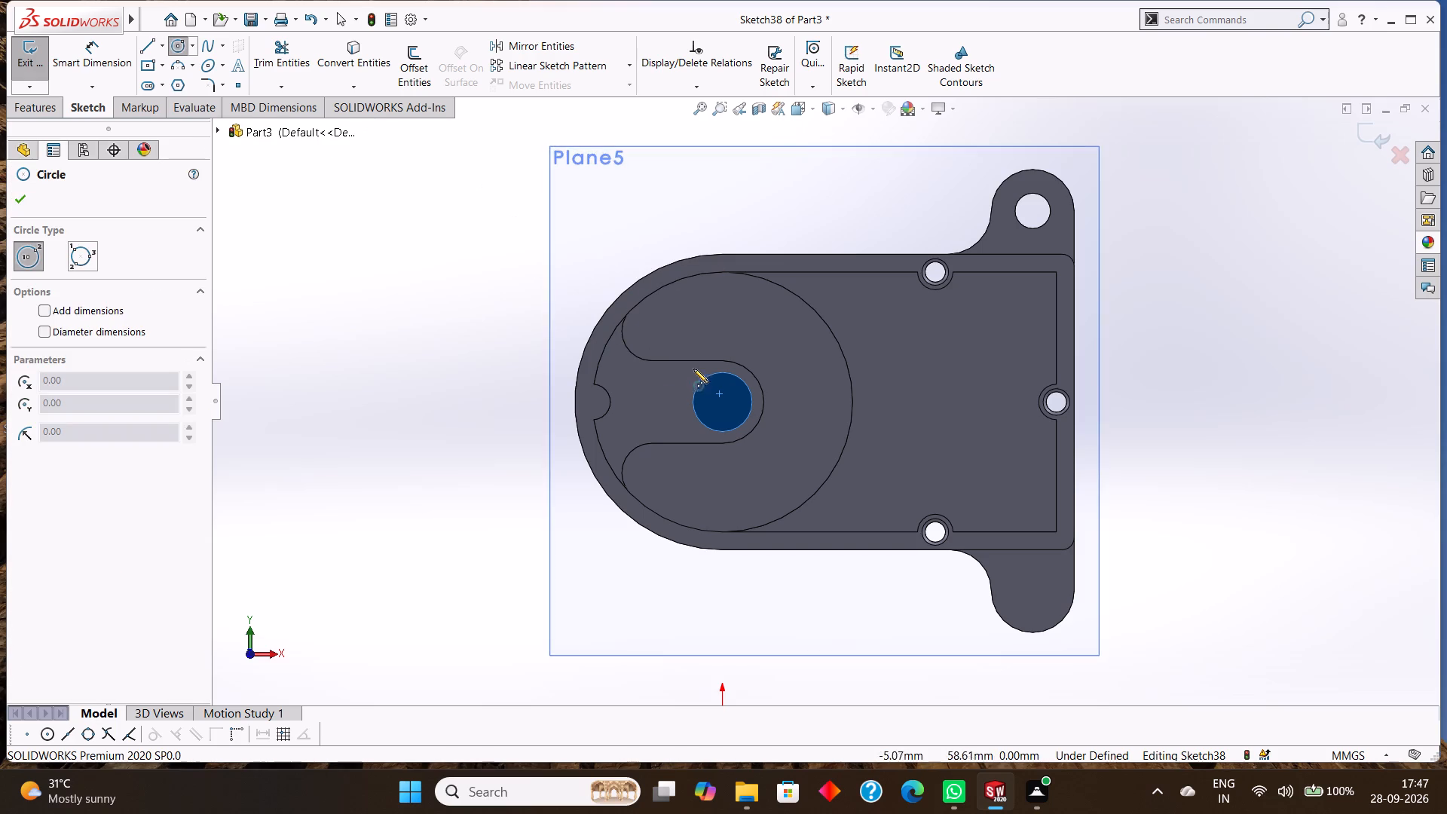
{"action": "key", "text": "Escape"}
{"action": "left_click", "coordinate": [174, 45]}
{"action": "left_click", "coordinate": [723, 400]}
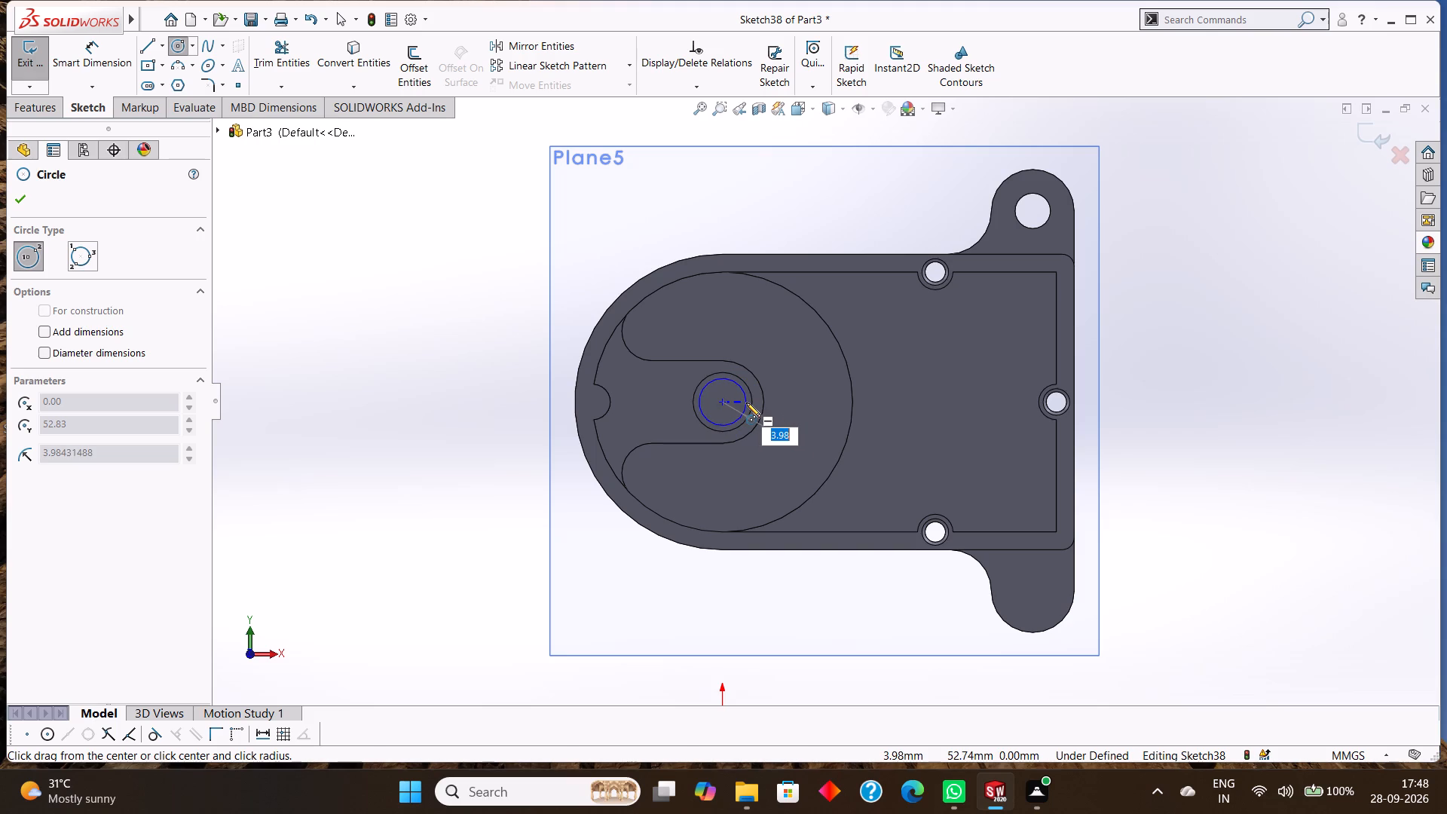
{"action": "key", "text": "4"}
{"action": "key", "text": "Return"}
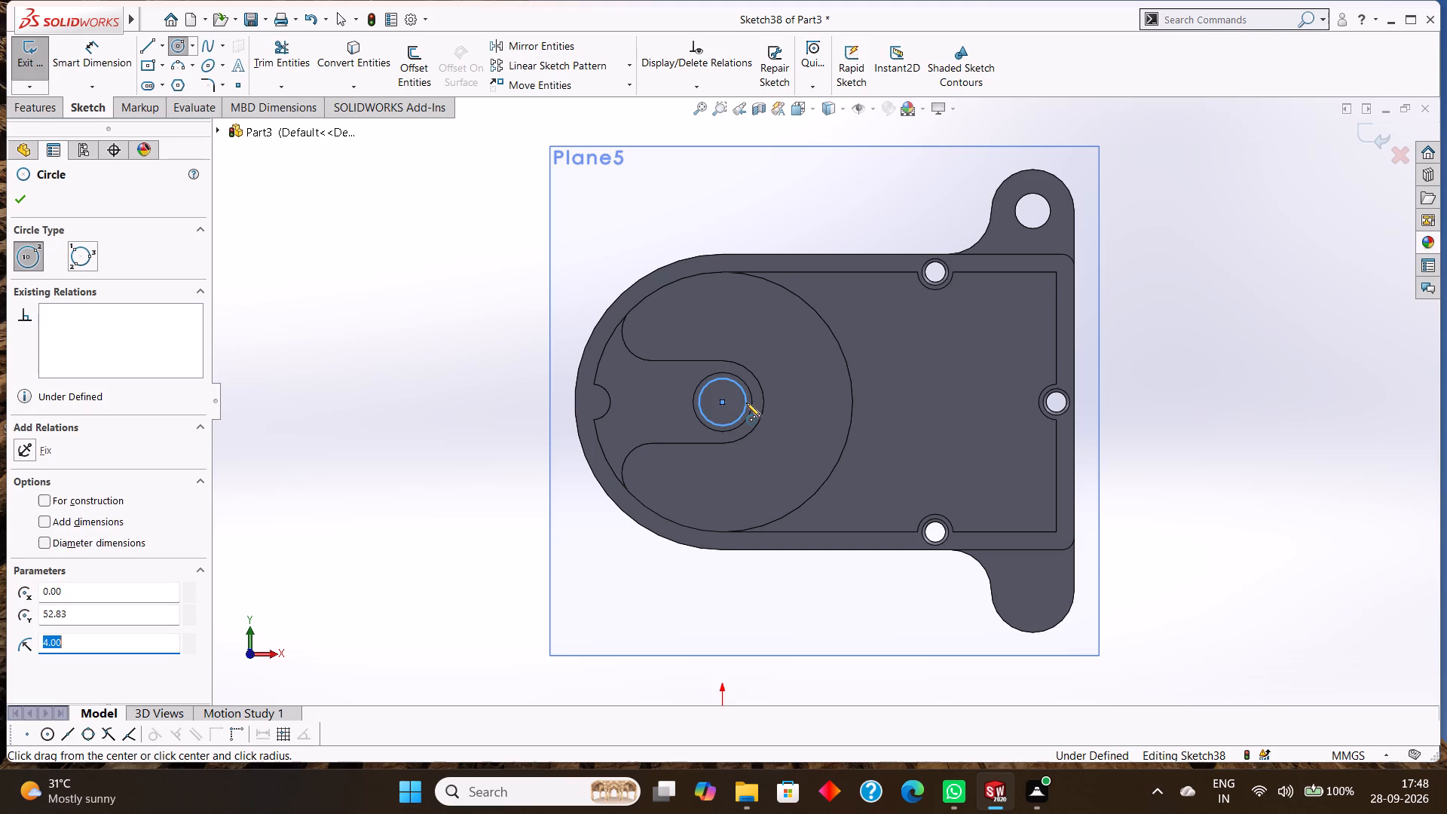
{"action": "left_click", "coordinate": [17, 202]}
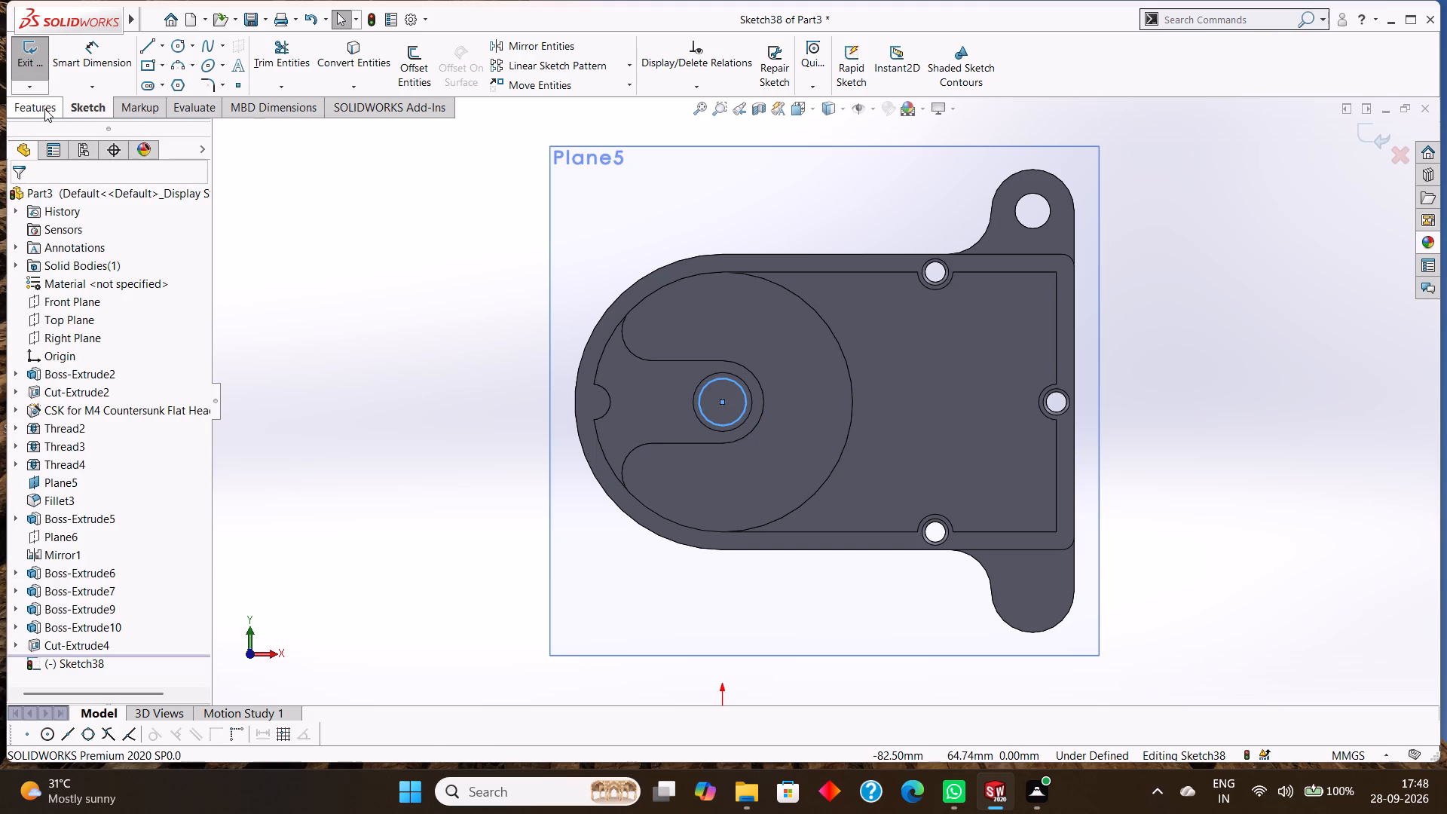
Dimension the inner circle's diameter at 8 mm.
{"action": "left_click", "coordinate": [69, 66]}
{"action": "left_click", "coordinate": [711, 385]}
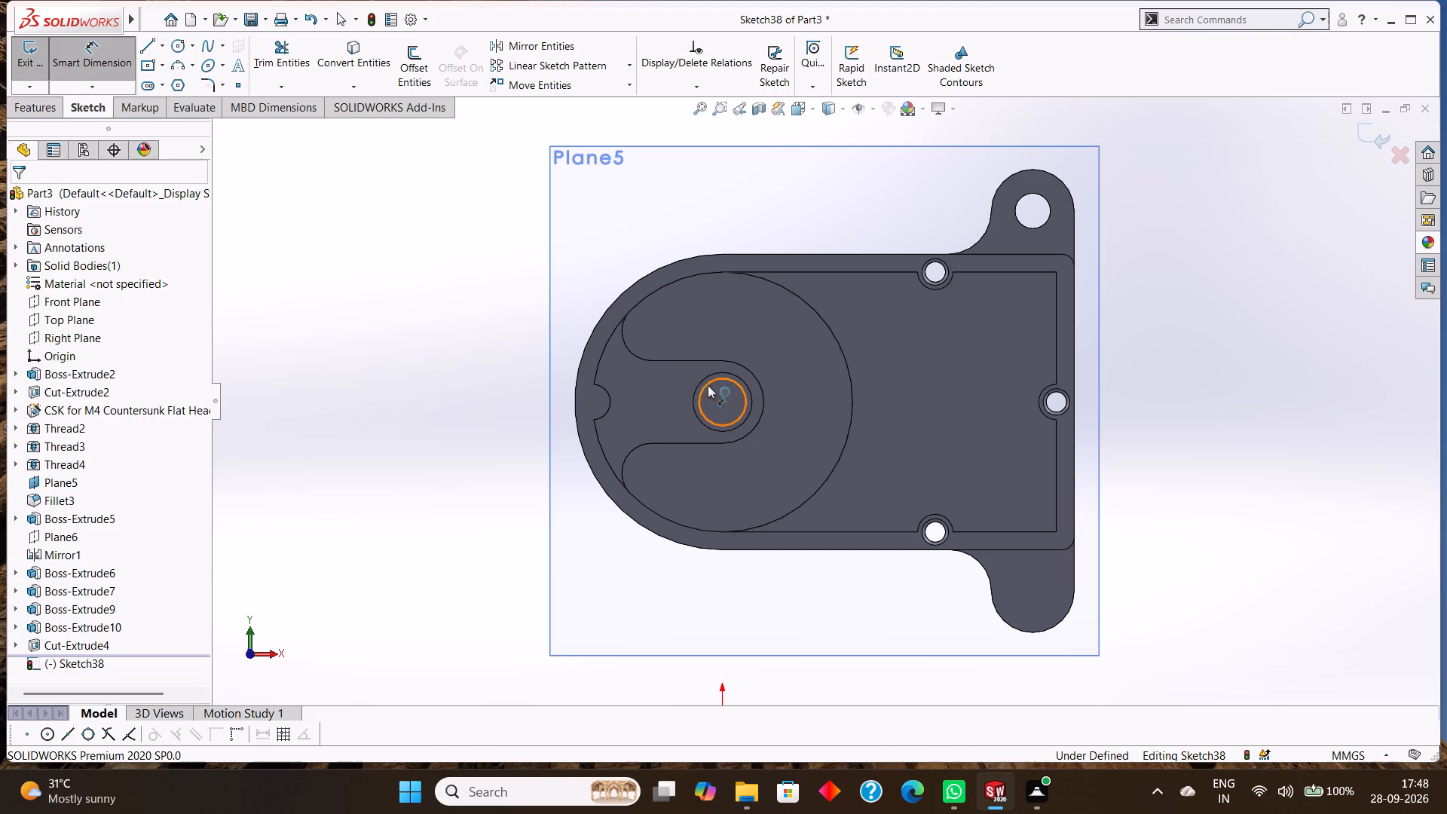
{"action": "left_click", "coordinate": [667, 388]}
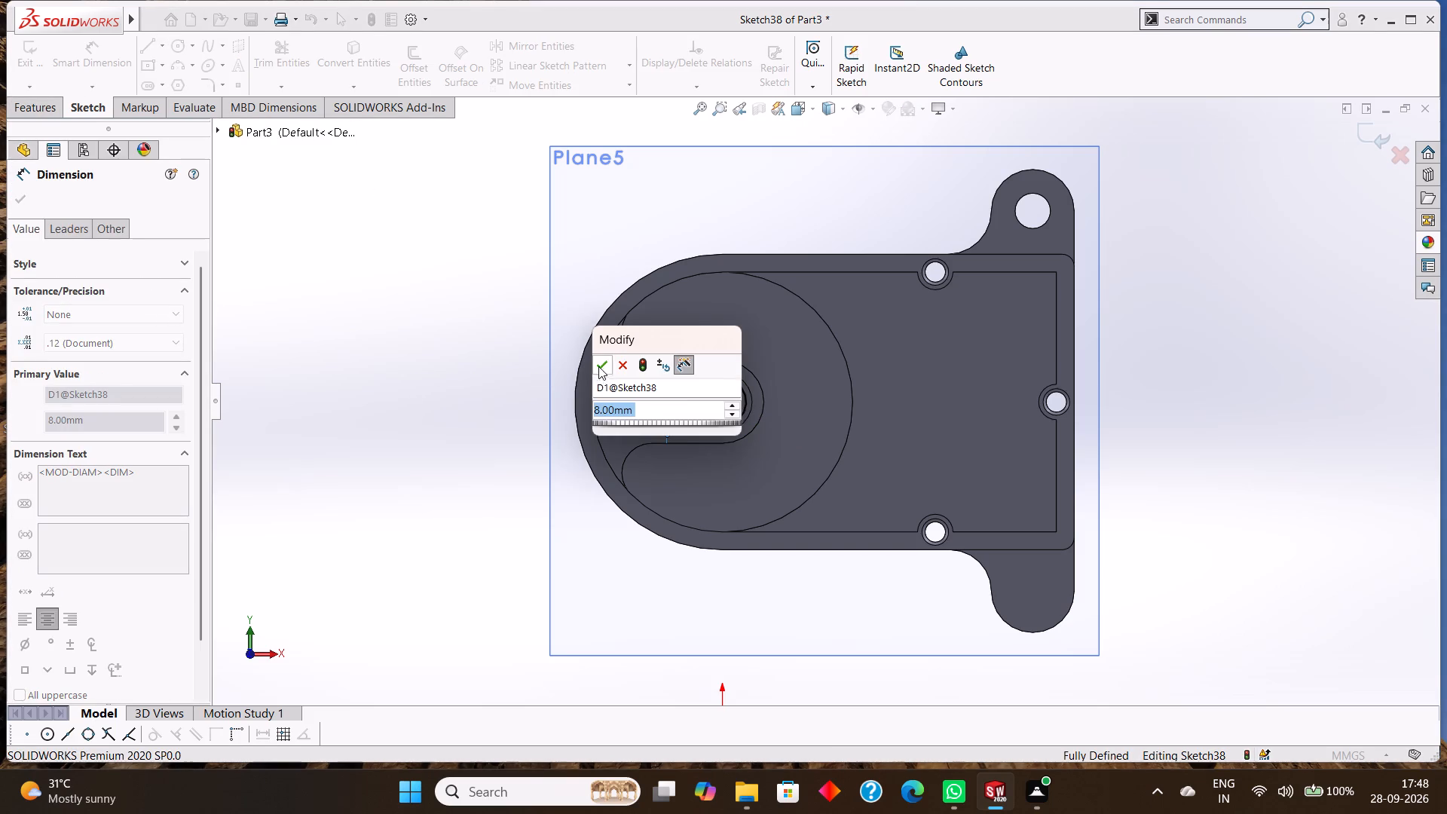
{"action": "left_click", "coordinate": [598, 366]}
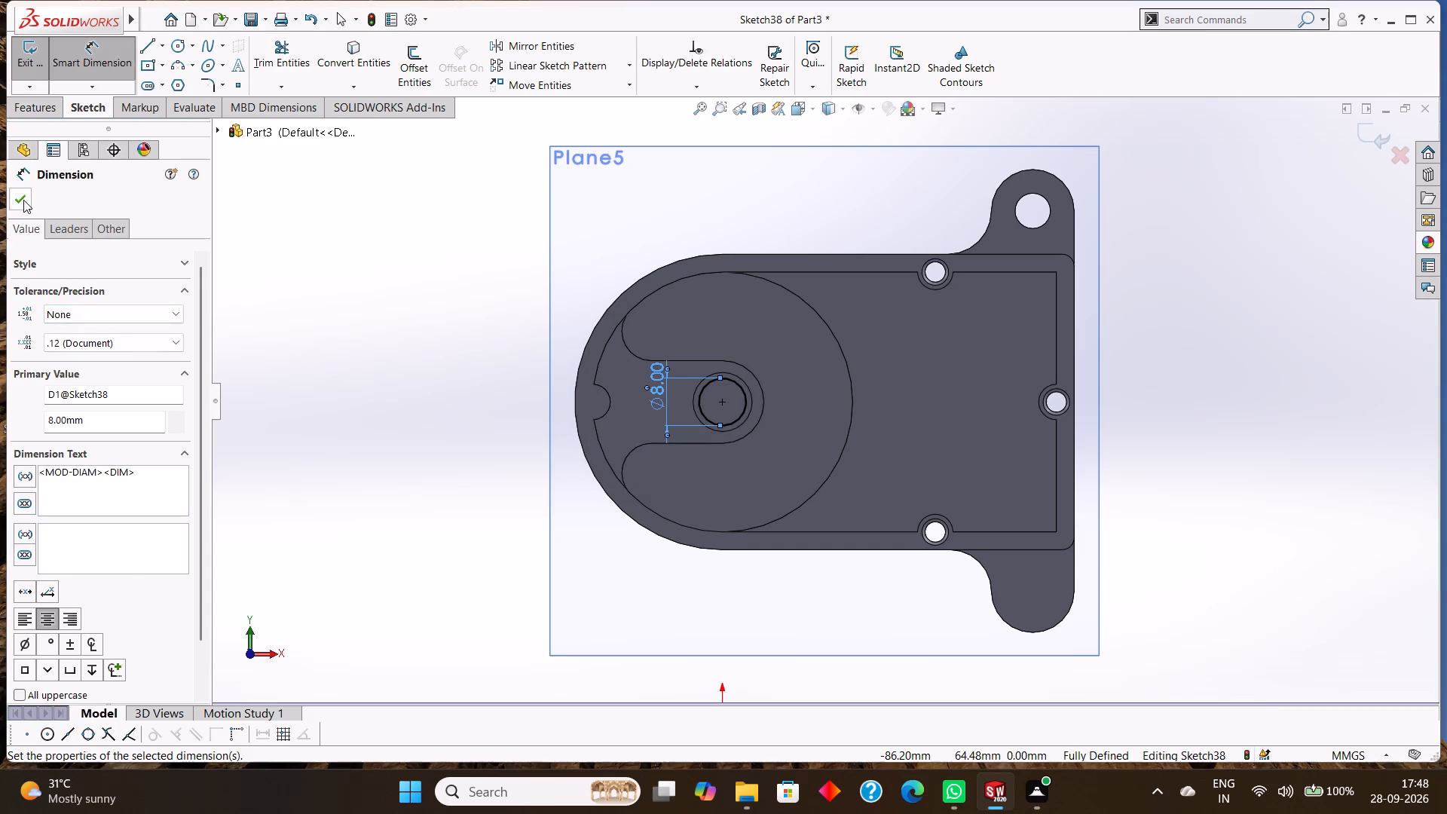
{"action": "left_click", "coordinate": [23, 200]}
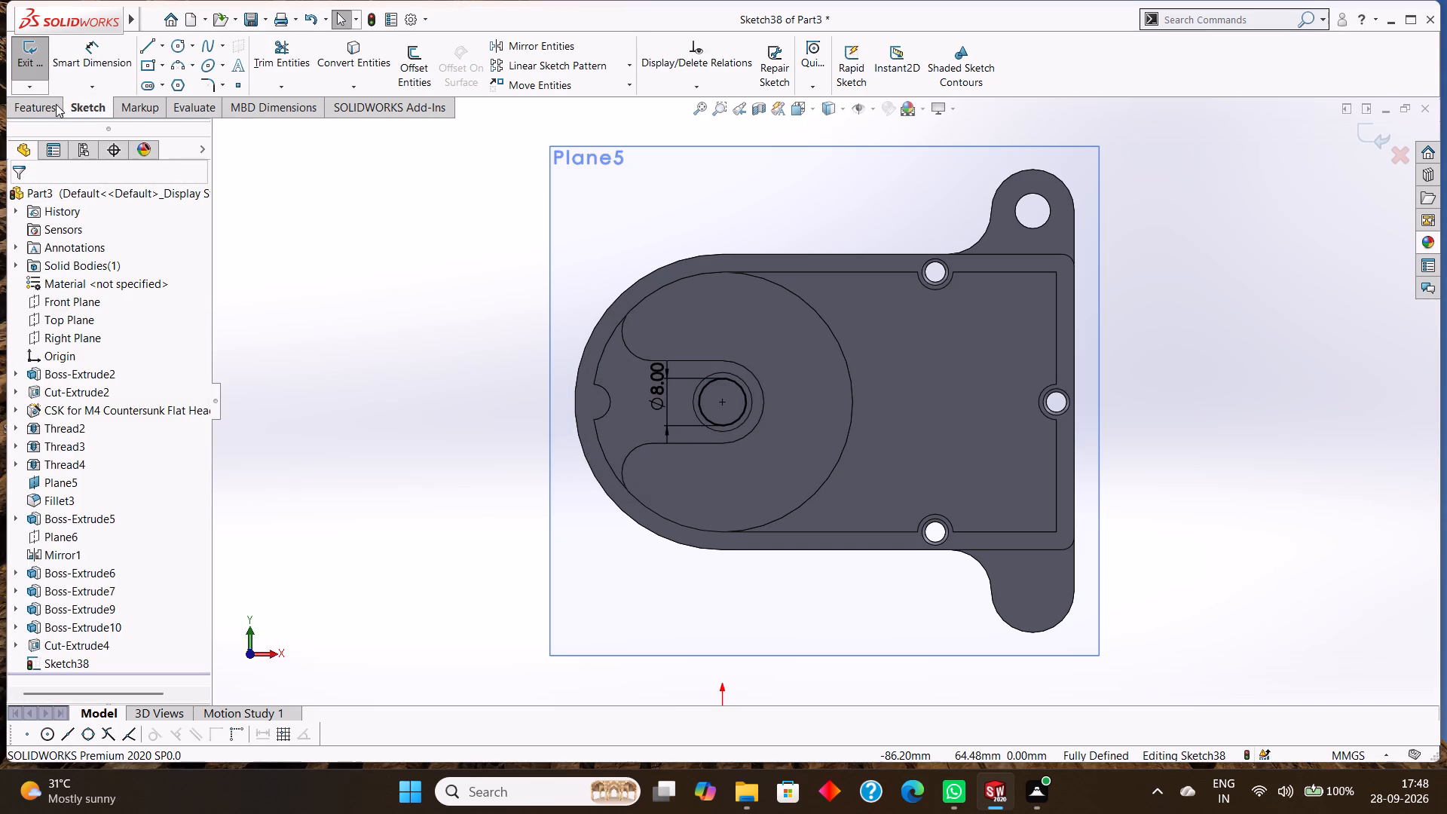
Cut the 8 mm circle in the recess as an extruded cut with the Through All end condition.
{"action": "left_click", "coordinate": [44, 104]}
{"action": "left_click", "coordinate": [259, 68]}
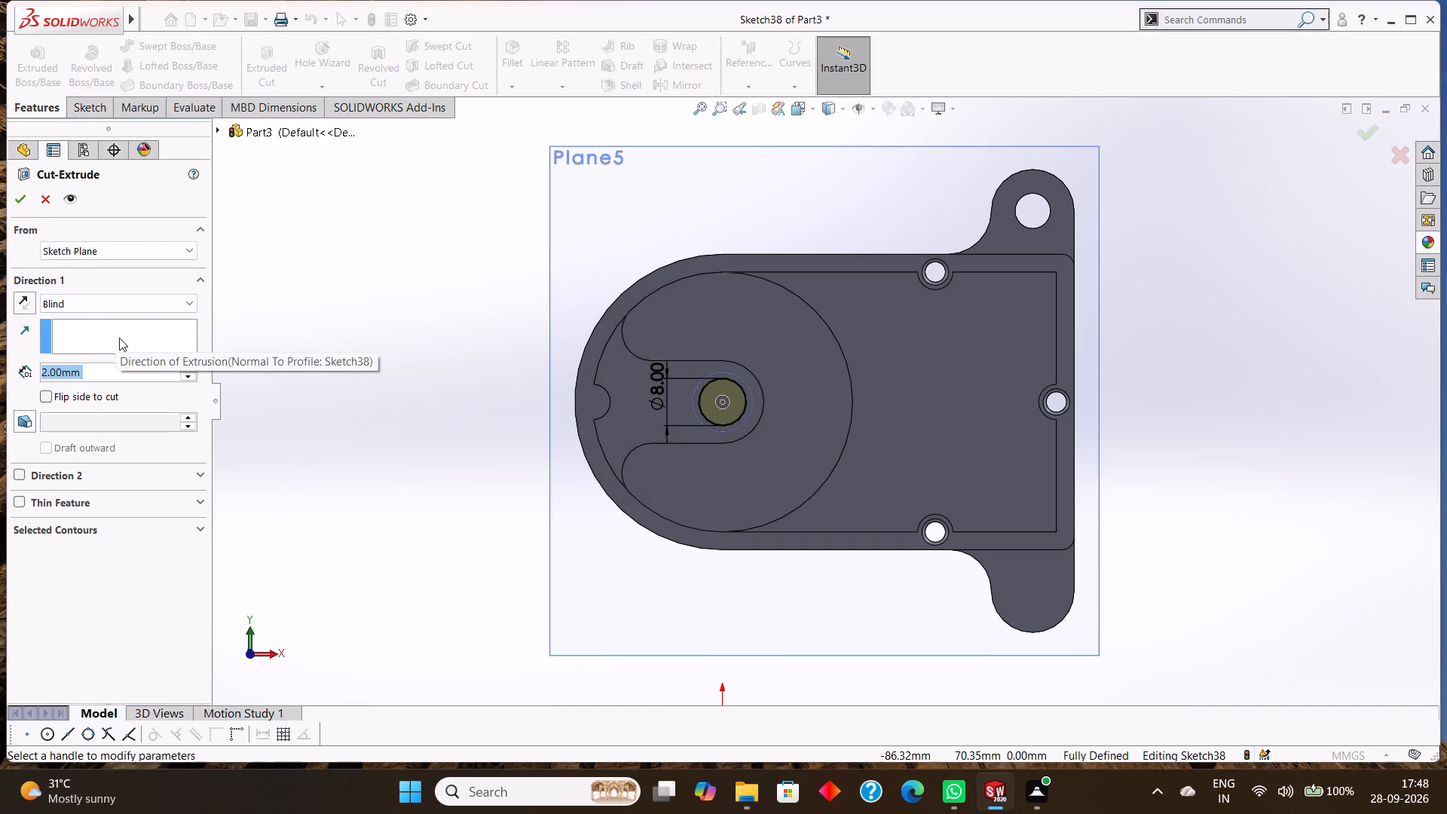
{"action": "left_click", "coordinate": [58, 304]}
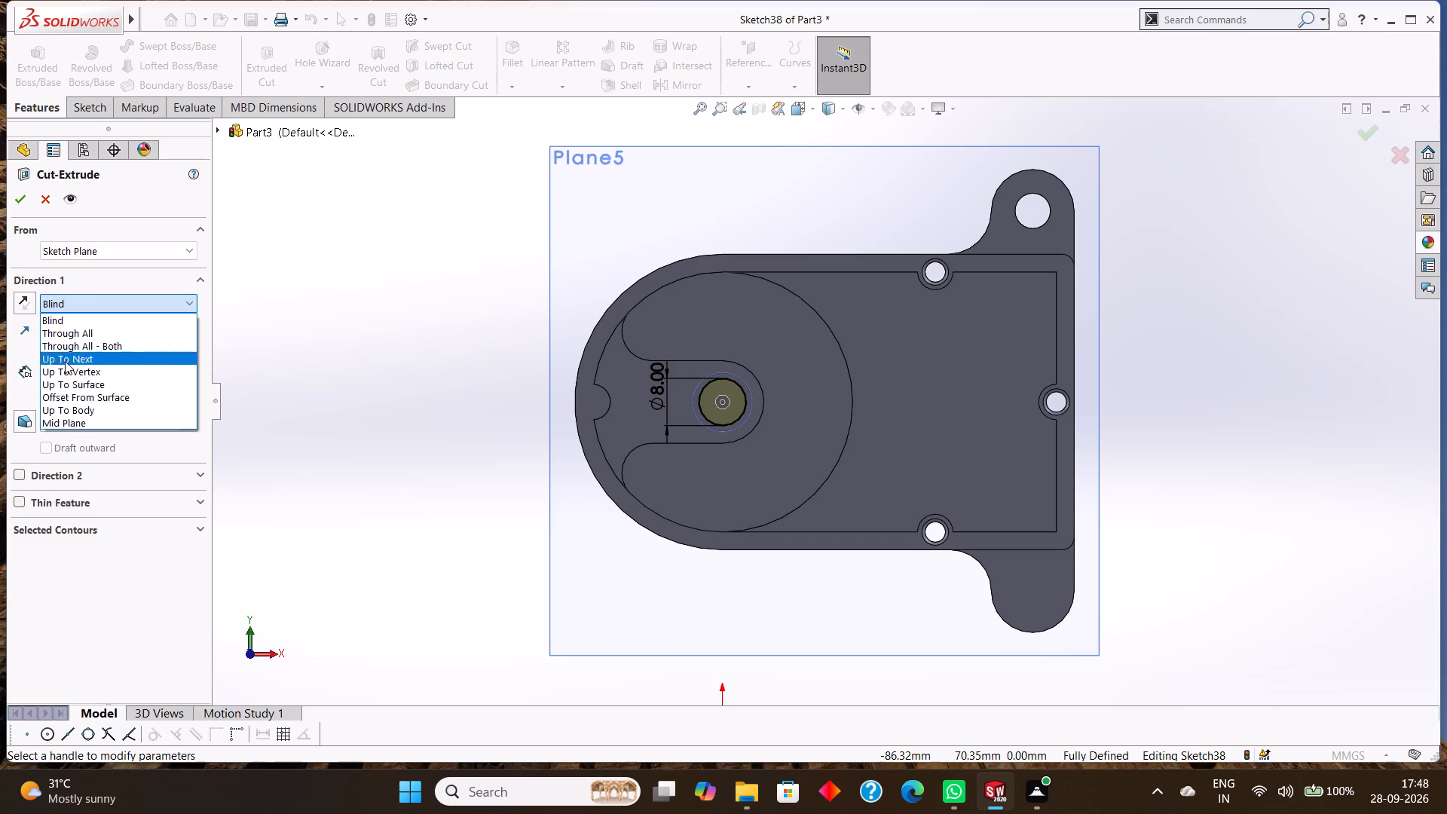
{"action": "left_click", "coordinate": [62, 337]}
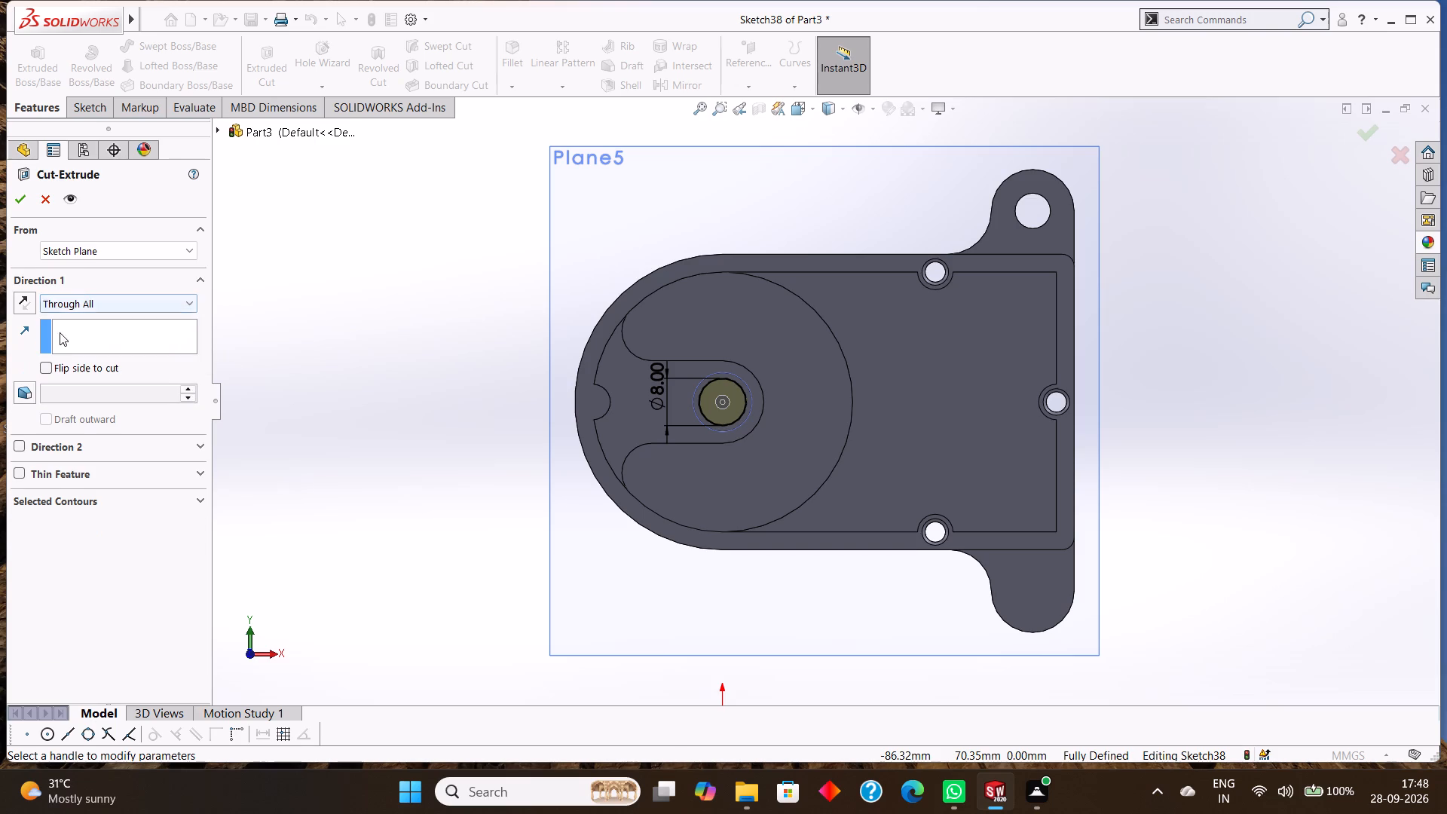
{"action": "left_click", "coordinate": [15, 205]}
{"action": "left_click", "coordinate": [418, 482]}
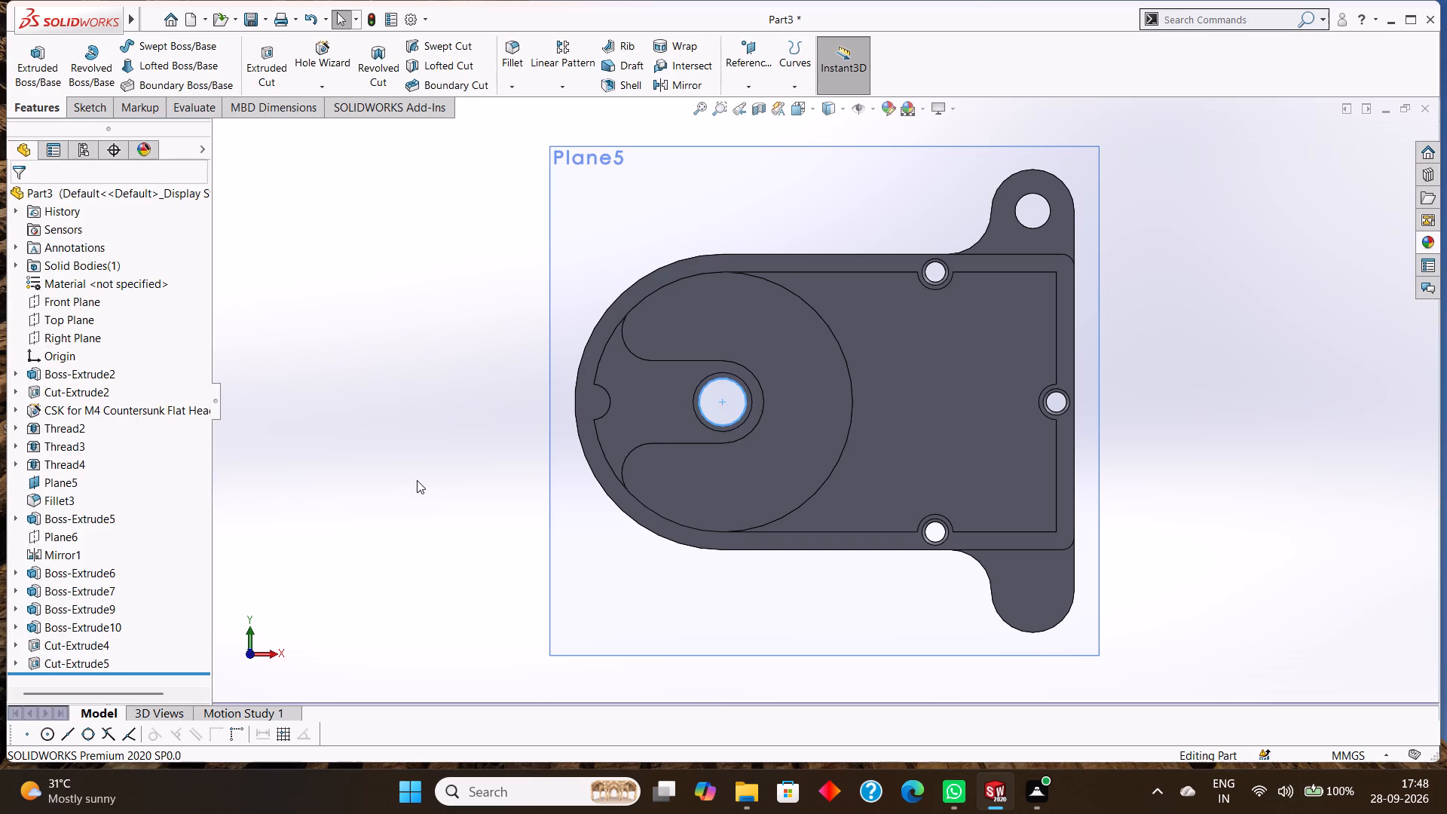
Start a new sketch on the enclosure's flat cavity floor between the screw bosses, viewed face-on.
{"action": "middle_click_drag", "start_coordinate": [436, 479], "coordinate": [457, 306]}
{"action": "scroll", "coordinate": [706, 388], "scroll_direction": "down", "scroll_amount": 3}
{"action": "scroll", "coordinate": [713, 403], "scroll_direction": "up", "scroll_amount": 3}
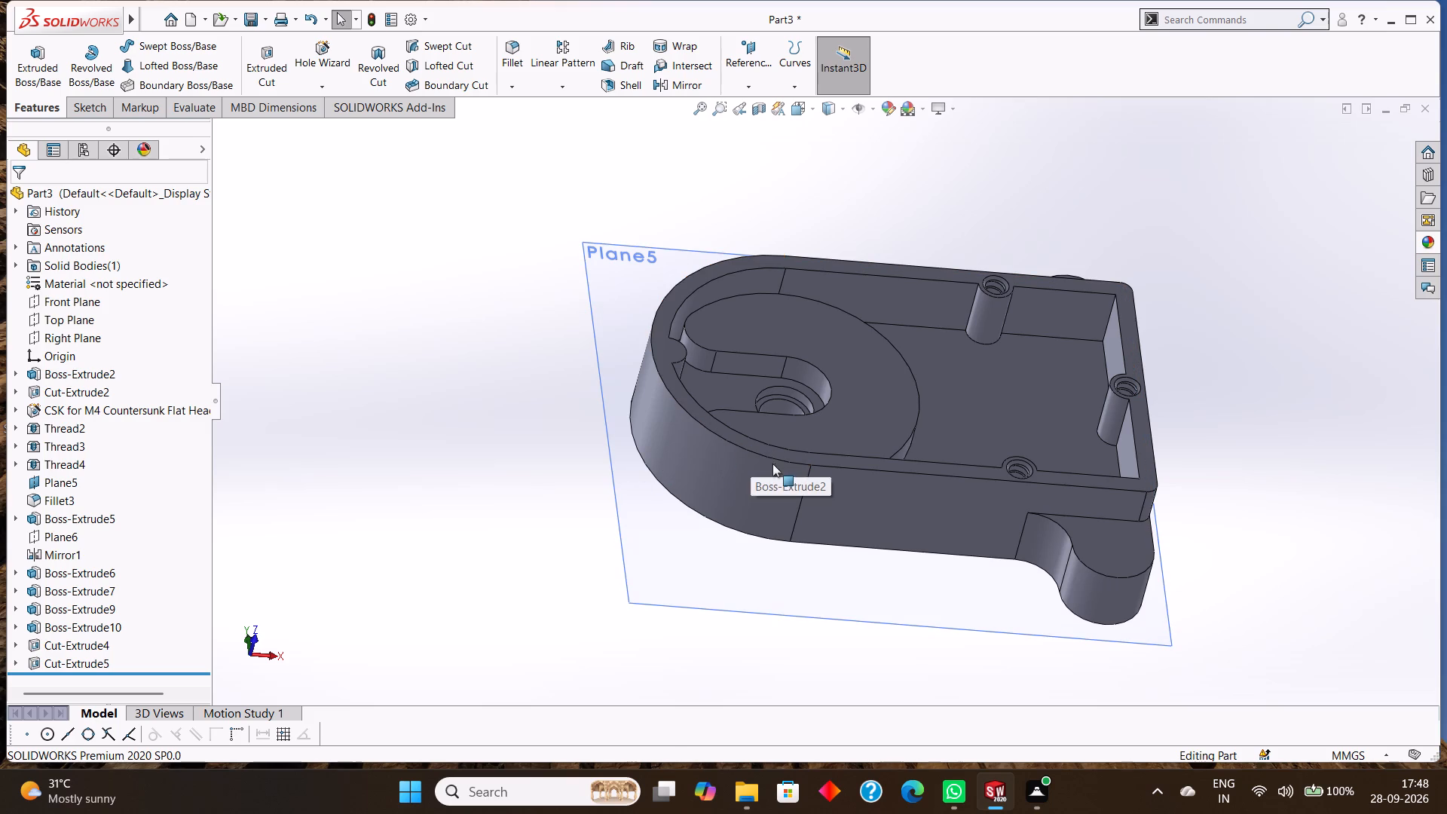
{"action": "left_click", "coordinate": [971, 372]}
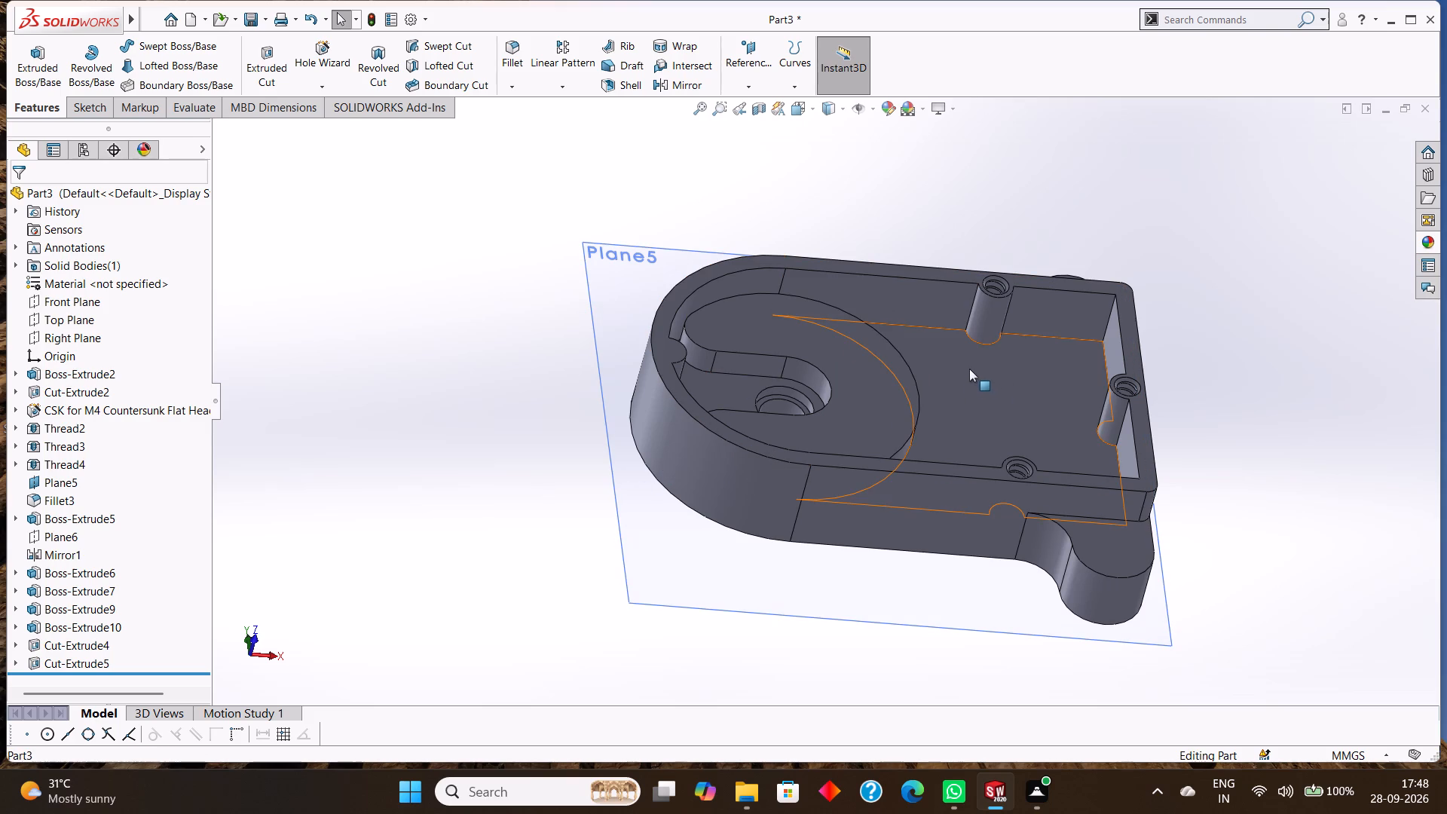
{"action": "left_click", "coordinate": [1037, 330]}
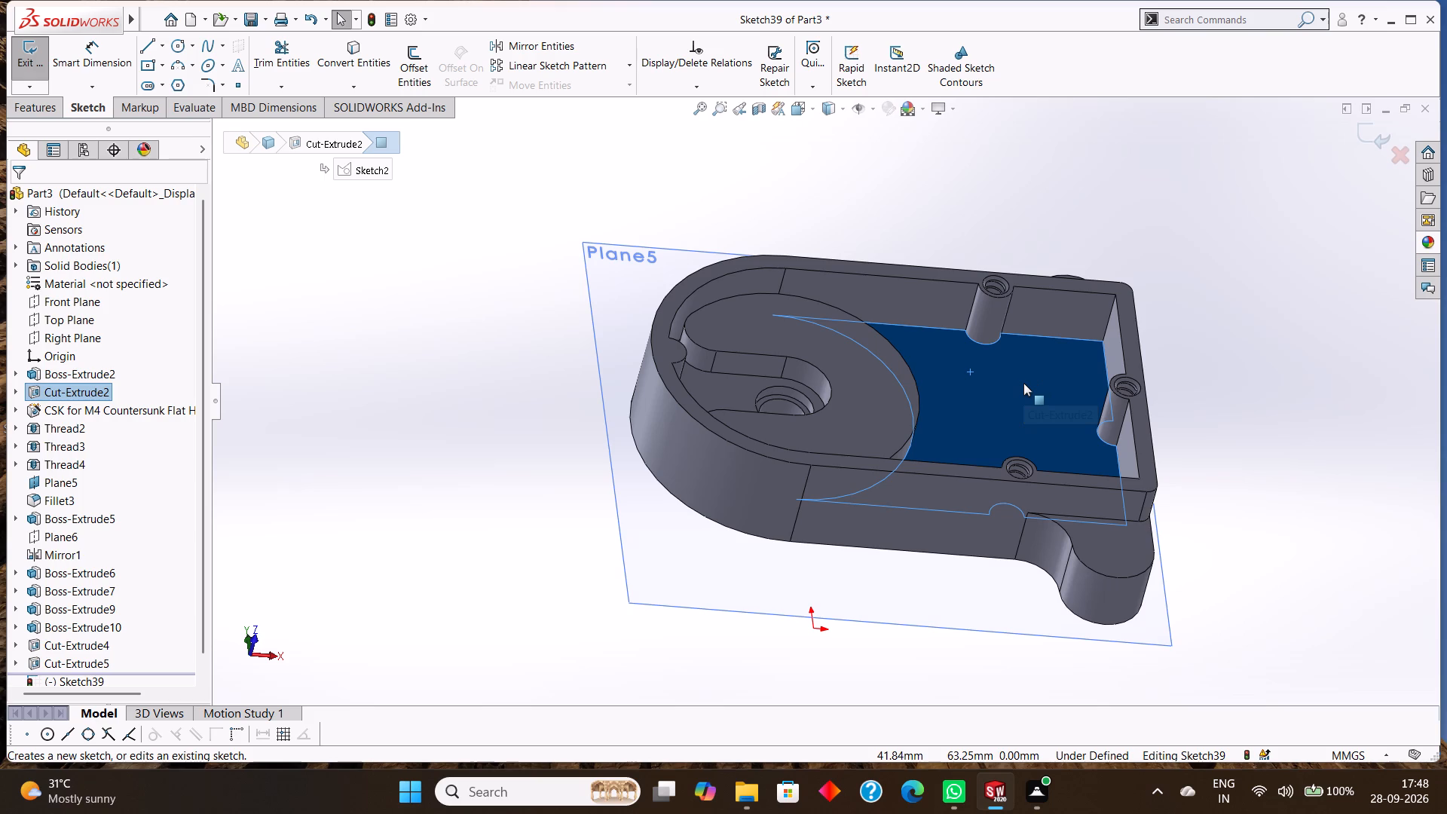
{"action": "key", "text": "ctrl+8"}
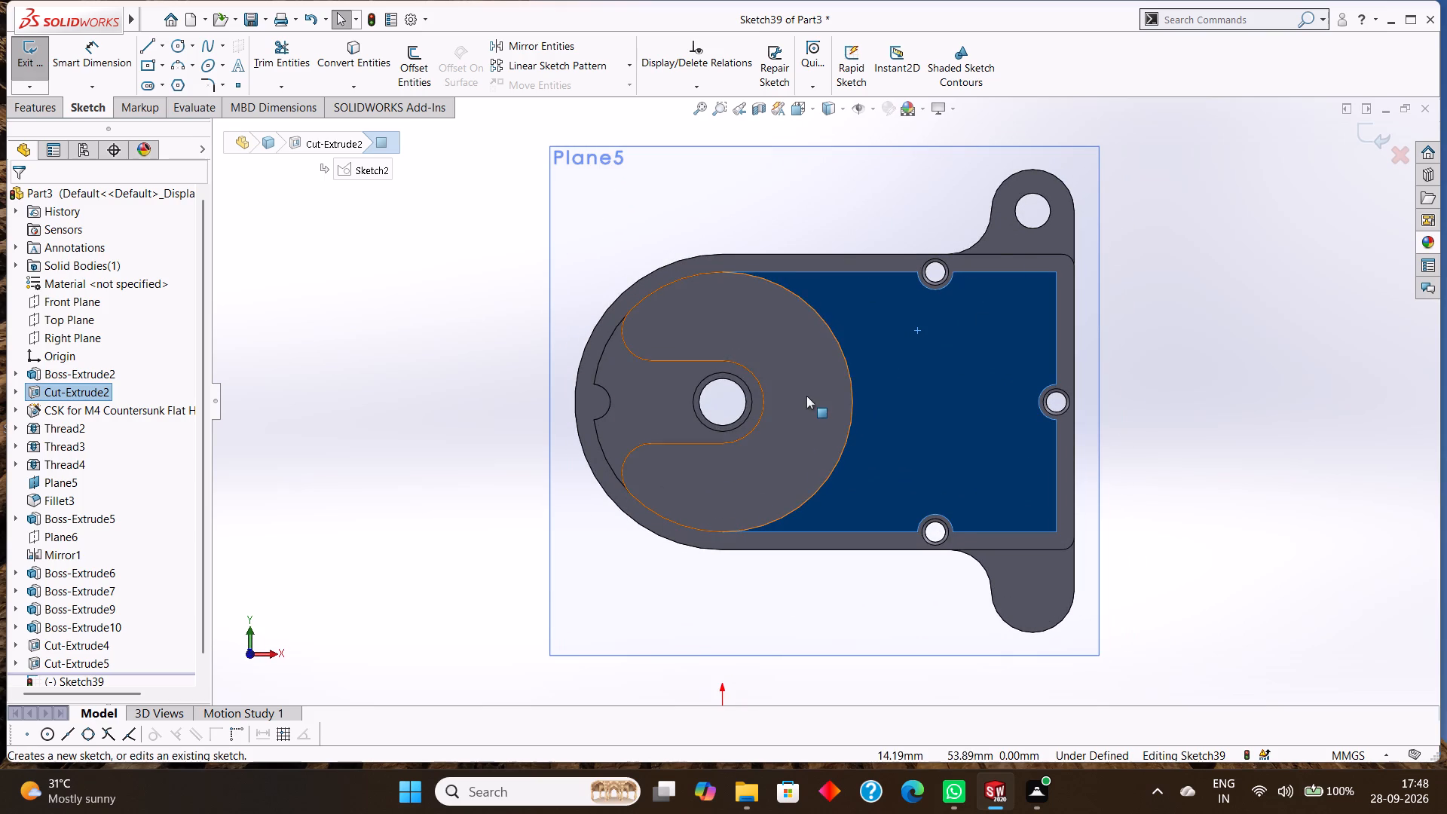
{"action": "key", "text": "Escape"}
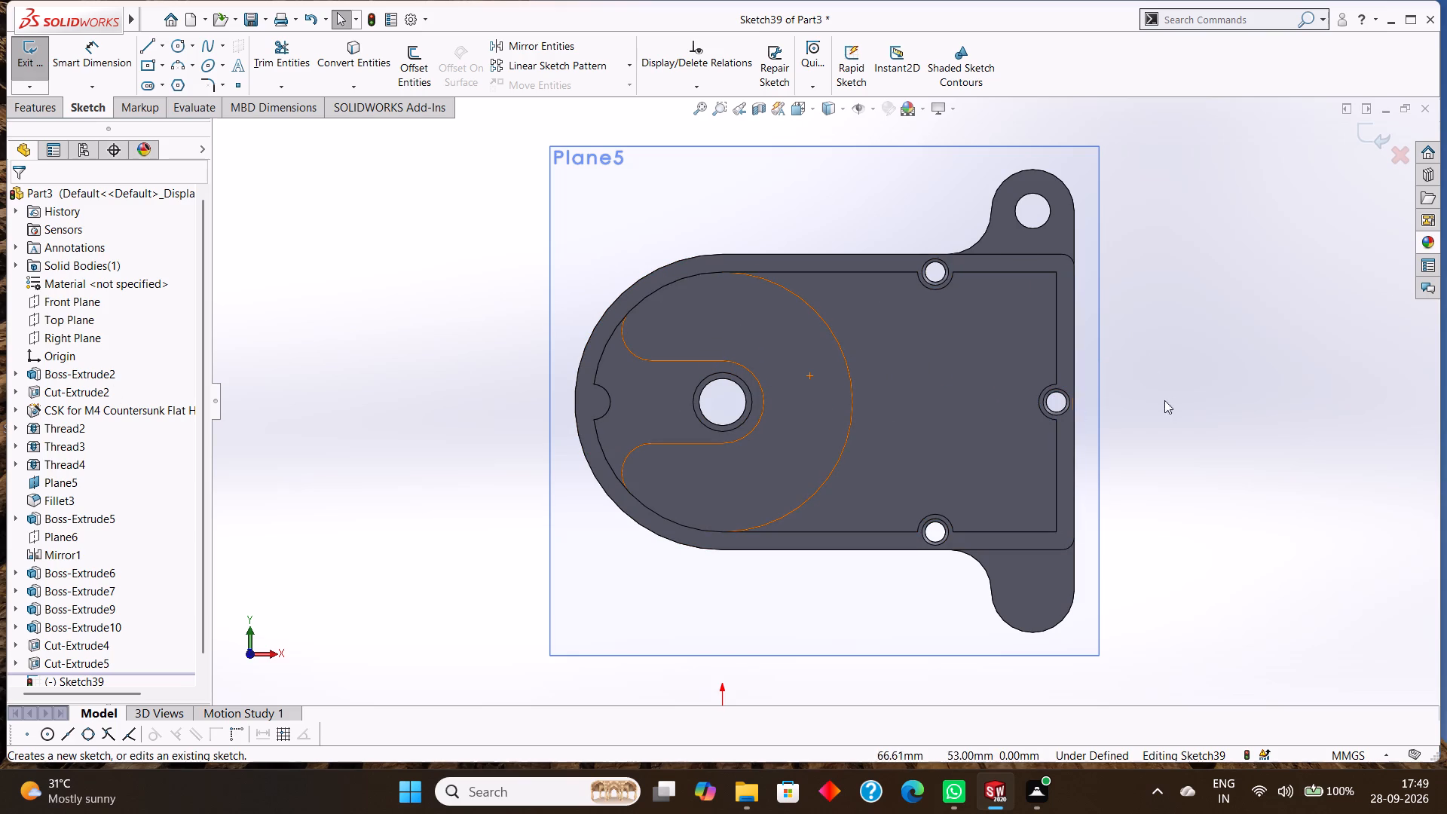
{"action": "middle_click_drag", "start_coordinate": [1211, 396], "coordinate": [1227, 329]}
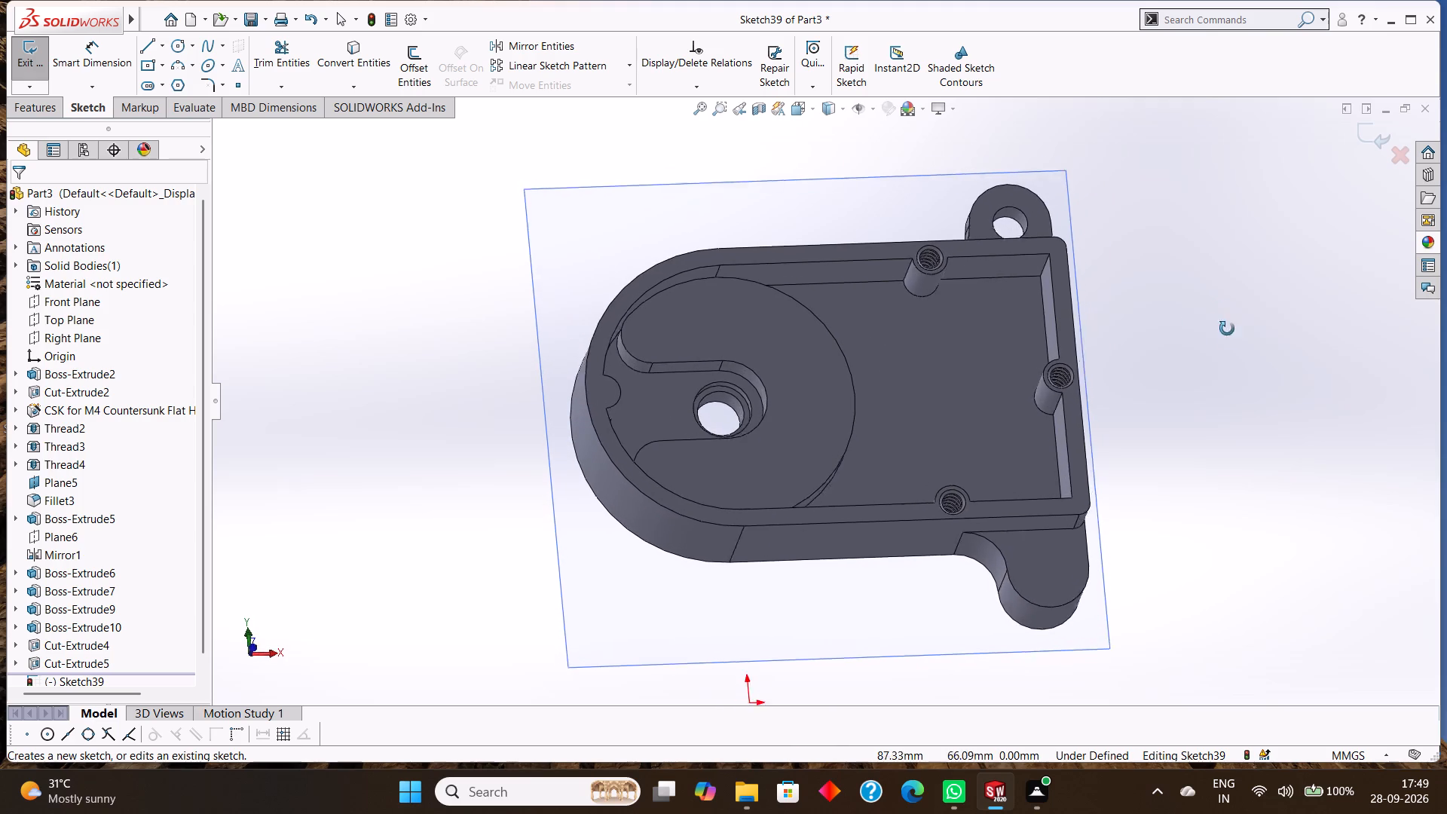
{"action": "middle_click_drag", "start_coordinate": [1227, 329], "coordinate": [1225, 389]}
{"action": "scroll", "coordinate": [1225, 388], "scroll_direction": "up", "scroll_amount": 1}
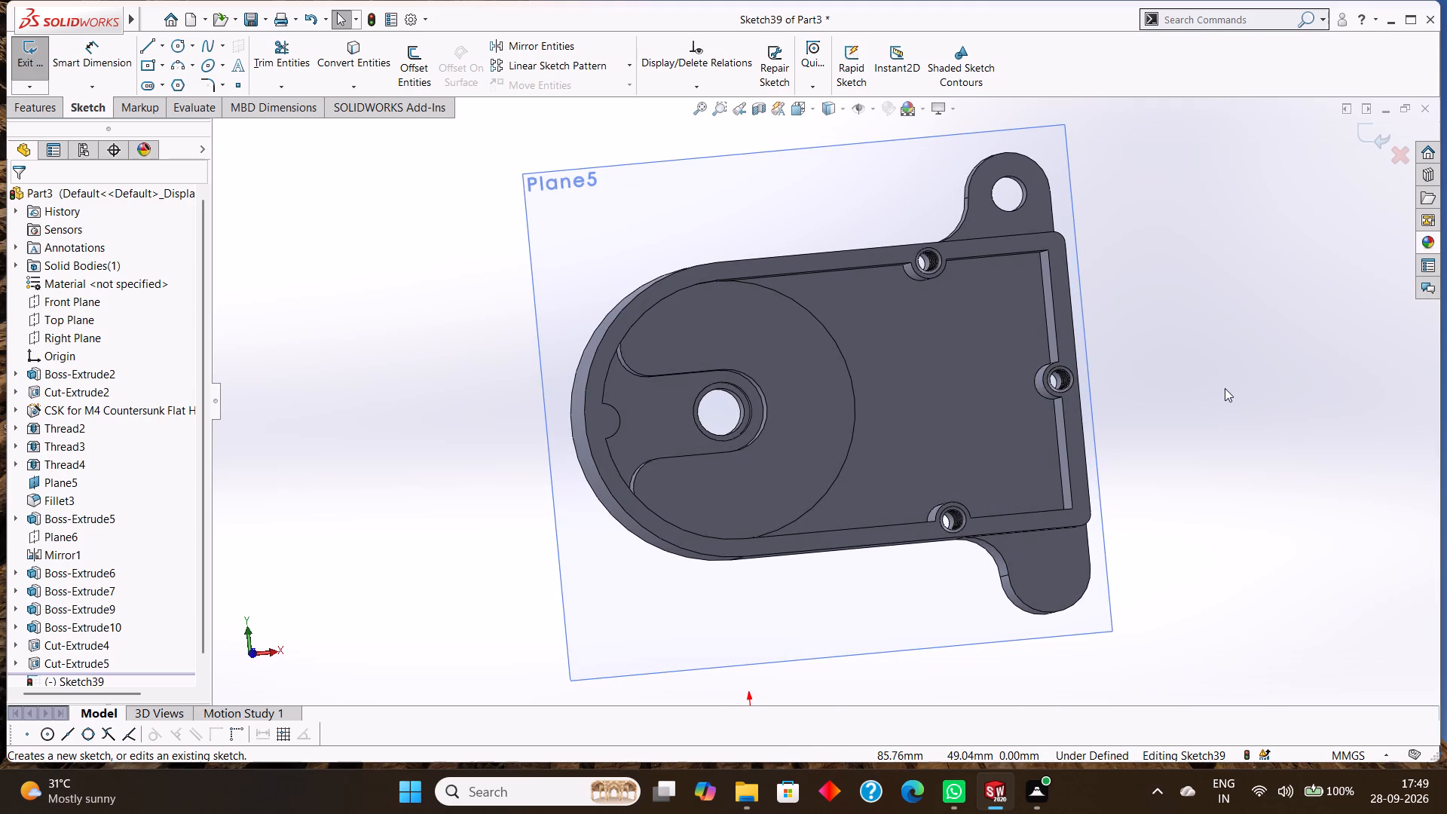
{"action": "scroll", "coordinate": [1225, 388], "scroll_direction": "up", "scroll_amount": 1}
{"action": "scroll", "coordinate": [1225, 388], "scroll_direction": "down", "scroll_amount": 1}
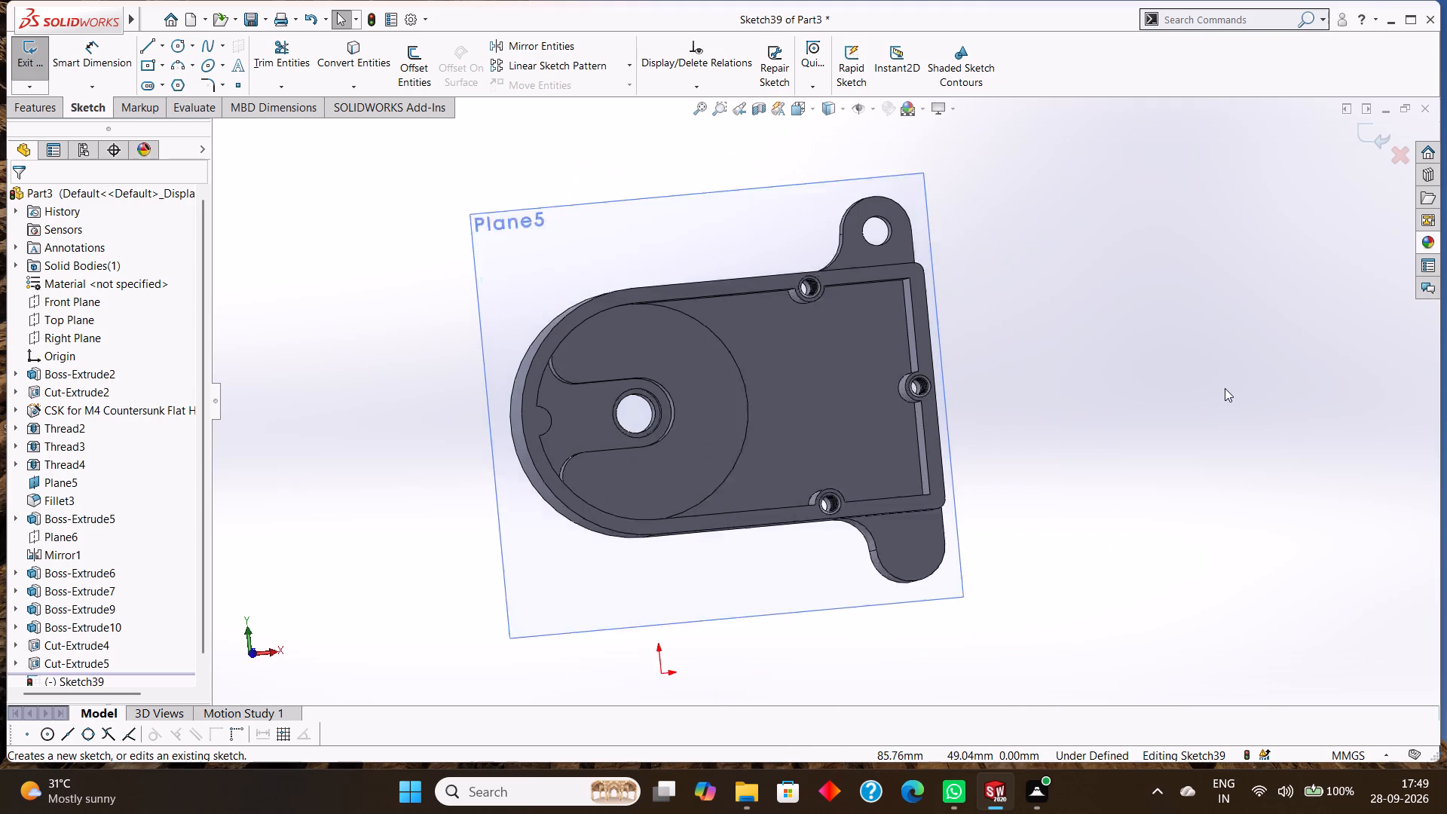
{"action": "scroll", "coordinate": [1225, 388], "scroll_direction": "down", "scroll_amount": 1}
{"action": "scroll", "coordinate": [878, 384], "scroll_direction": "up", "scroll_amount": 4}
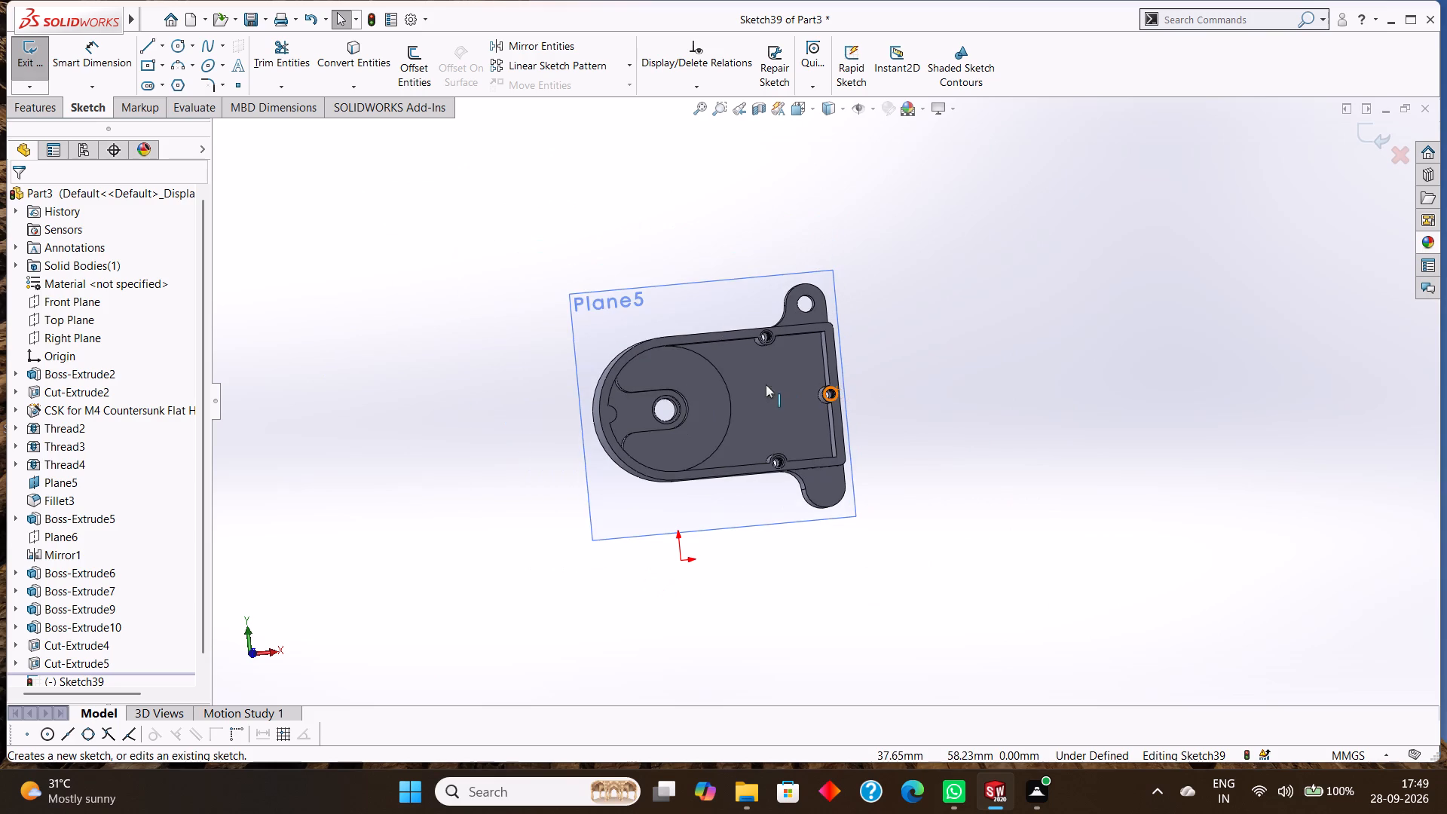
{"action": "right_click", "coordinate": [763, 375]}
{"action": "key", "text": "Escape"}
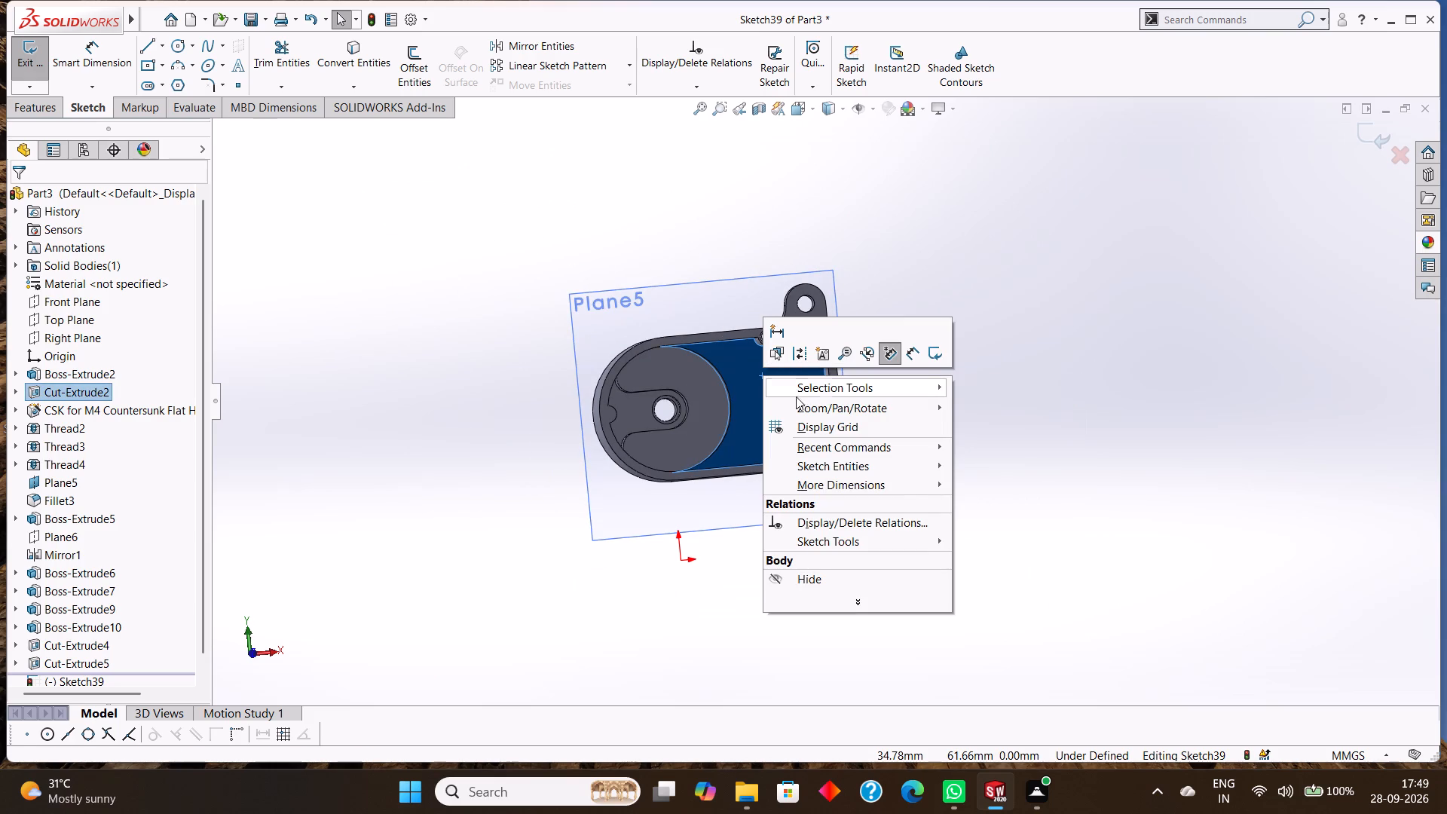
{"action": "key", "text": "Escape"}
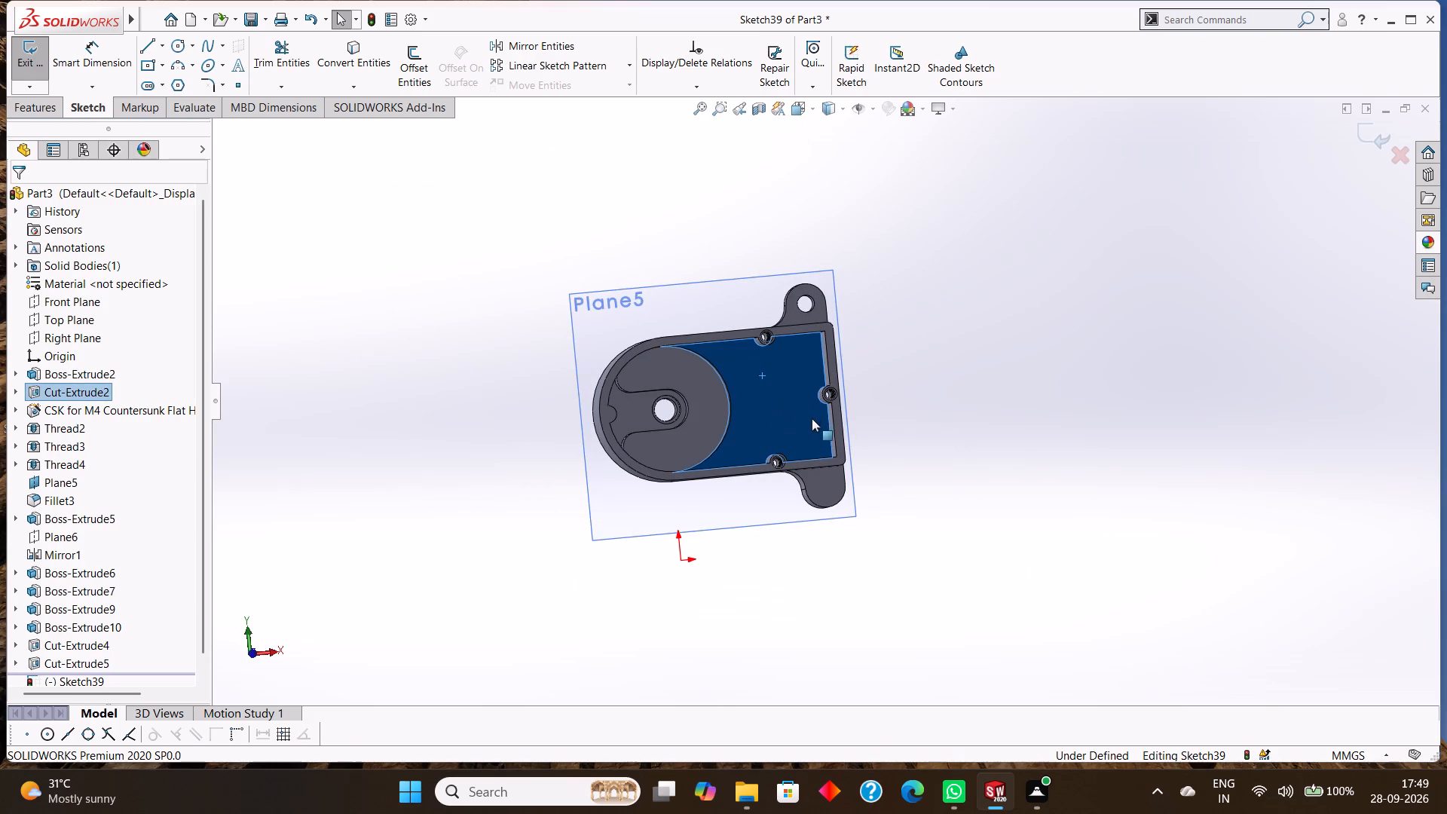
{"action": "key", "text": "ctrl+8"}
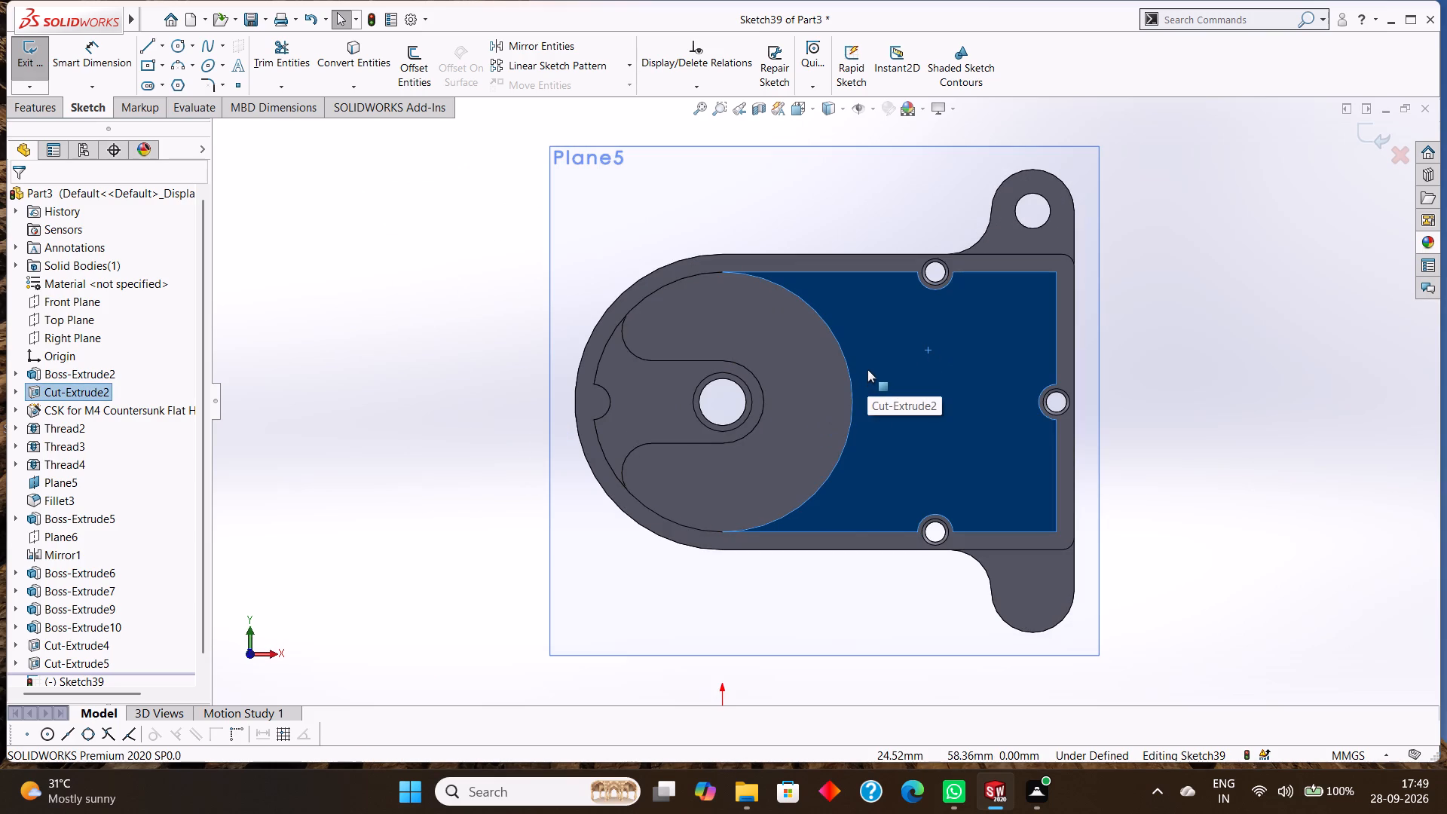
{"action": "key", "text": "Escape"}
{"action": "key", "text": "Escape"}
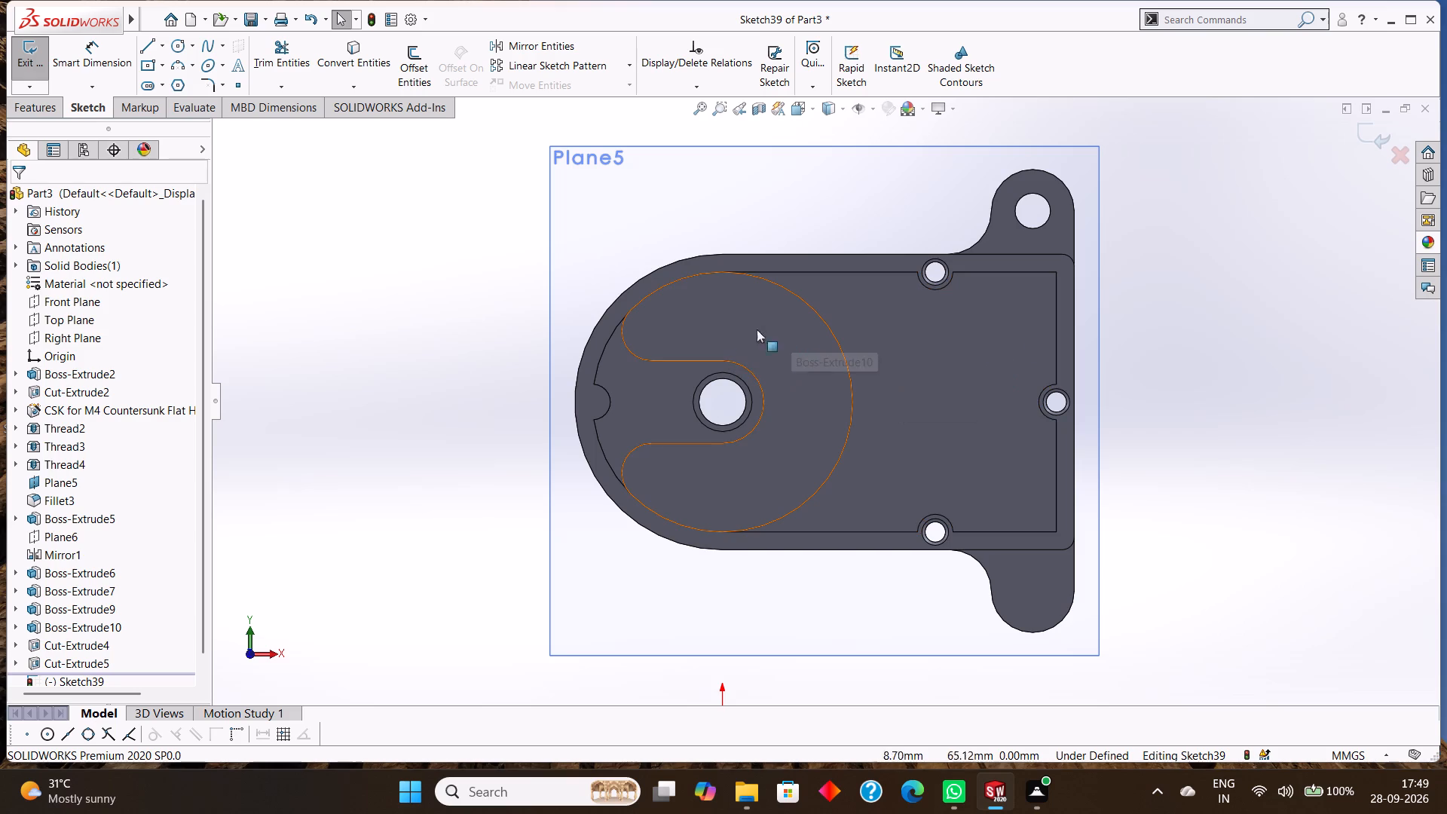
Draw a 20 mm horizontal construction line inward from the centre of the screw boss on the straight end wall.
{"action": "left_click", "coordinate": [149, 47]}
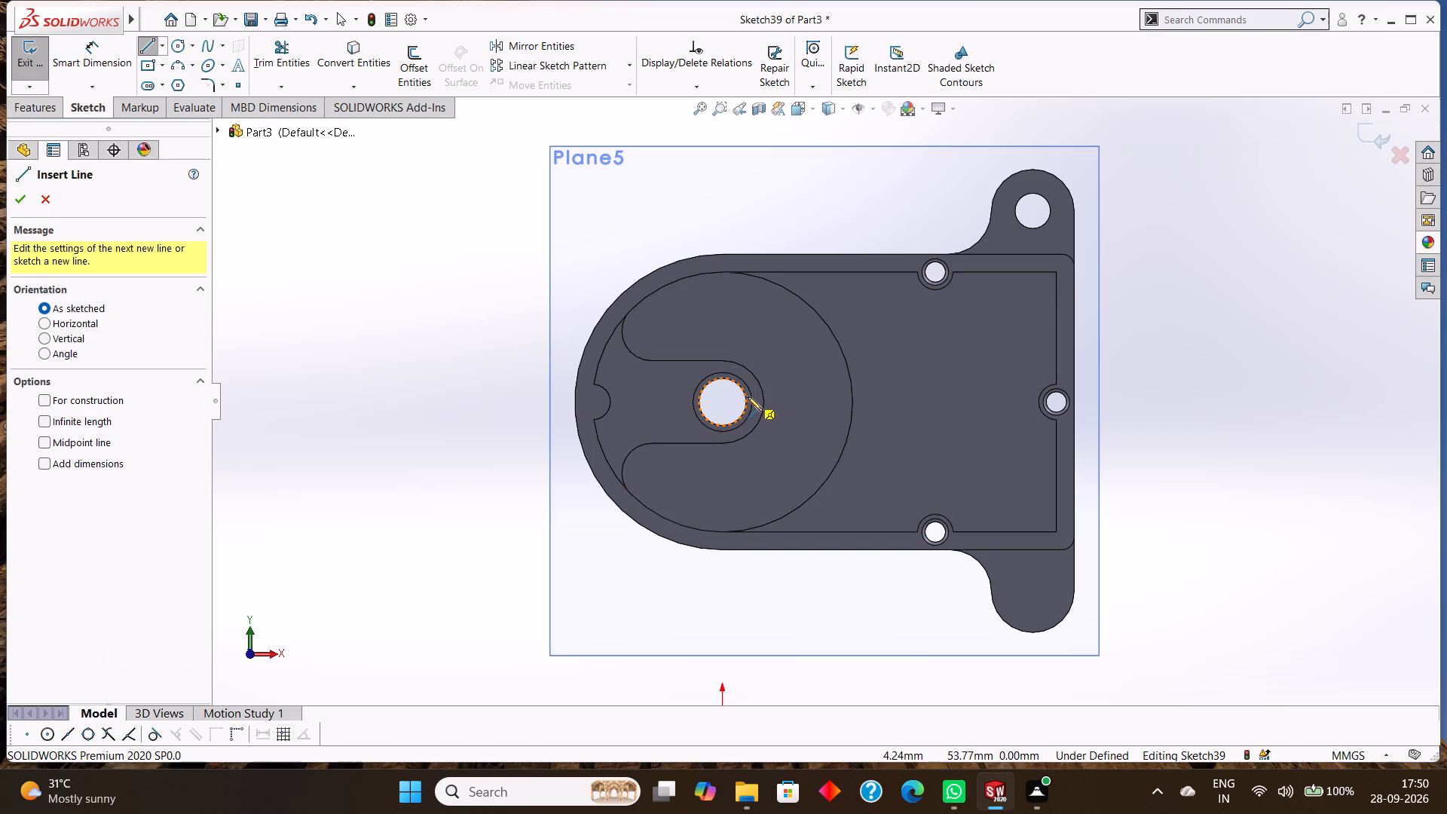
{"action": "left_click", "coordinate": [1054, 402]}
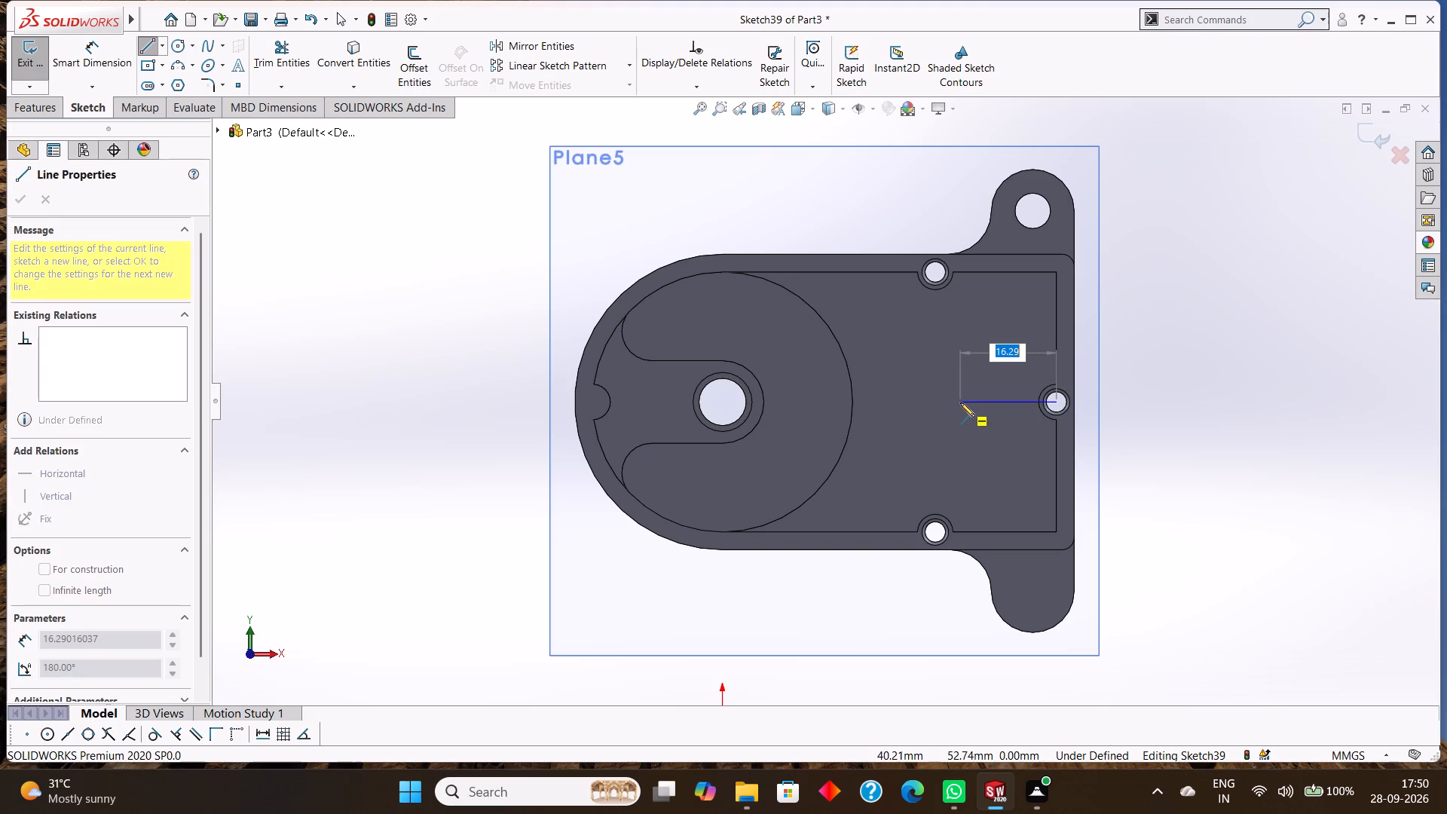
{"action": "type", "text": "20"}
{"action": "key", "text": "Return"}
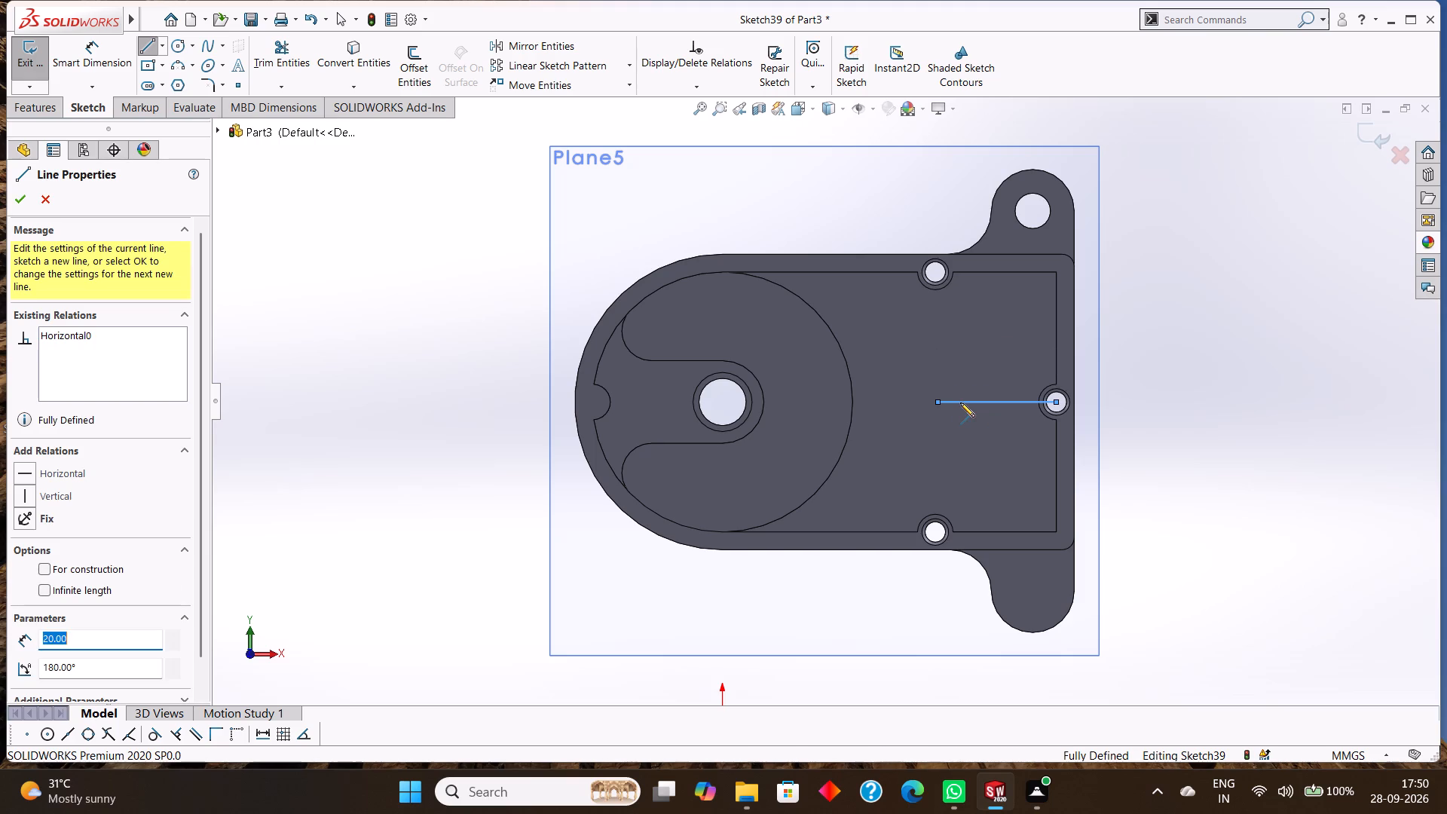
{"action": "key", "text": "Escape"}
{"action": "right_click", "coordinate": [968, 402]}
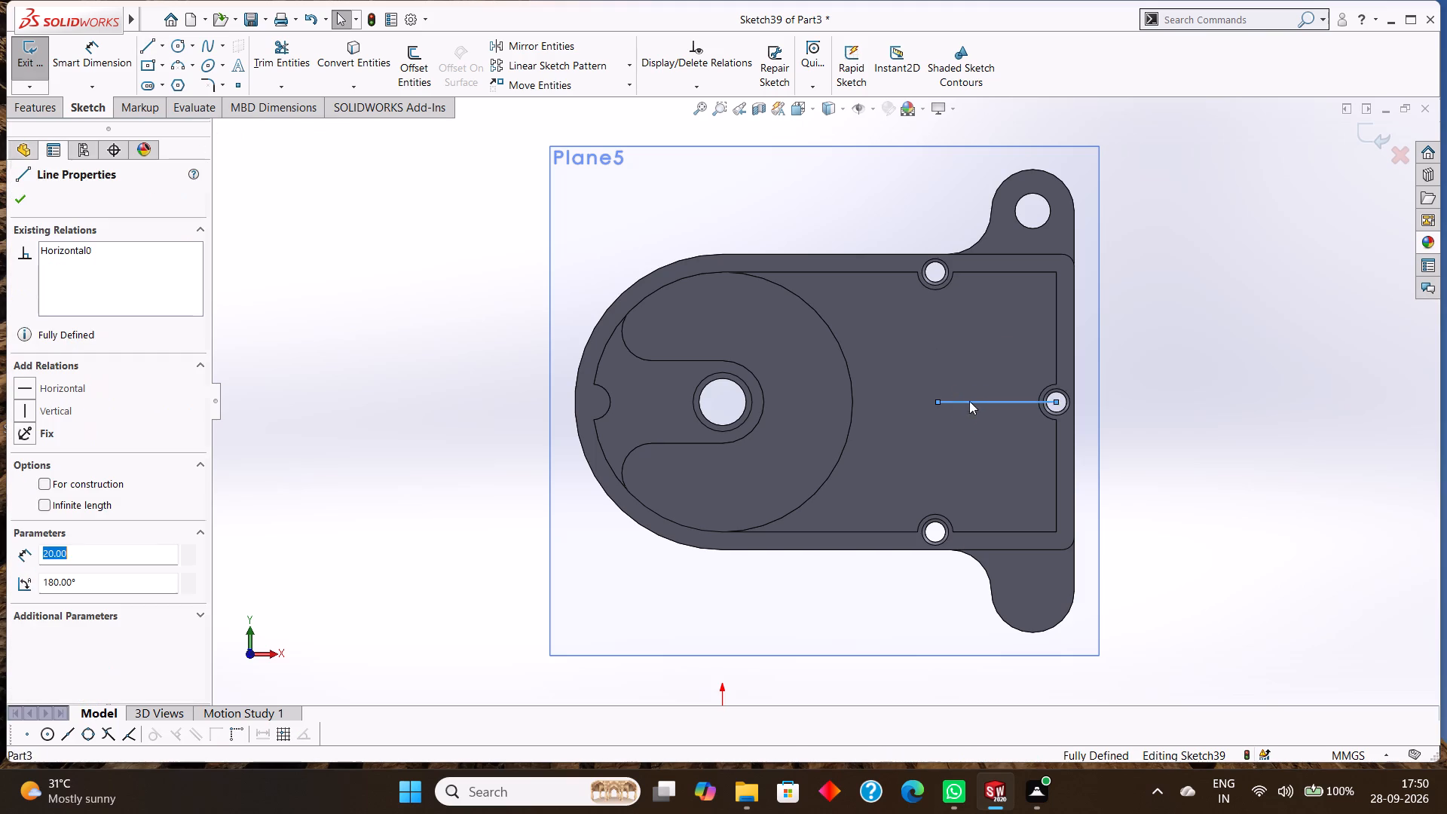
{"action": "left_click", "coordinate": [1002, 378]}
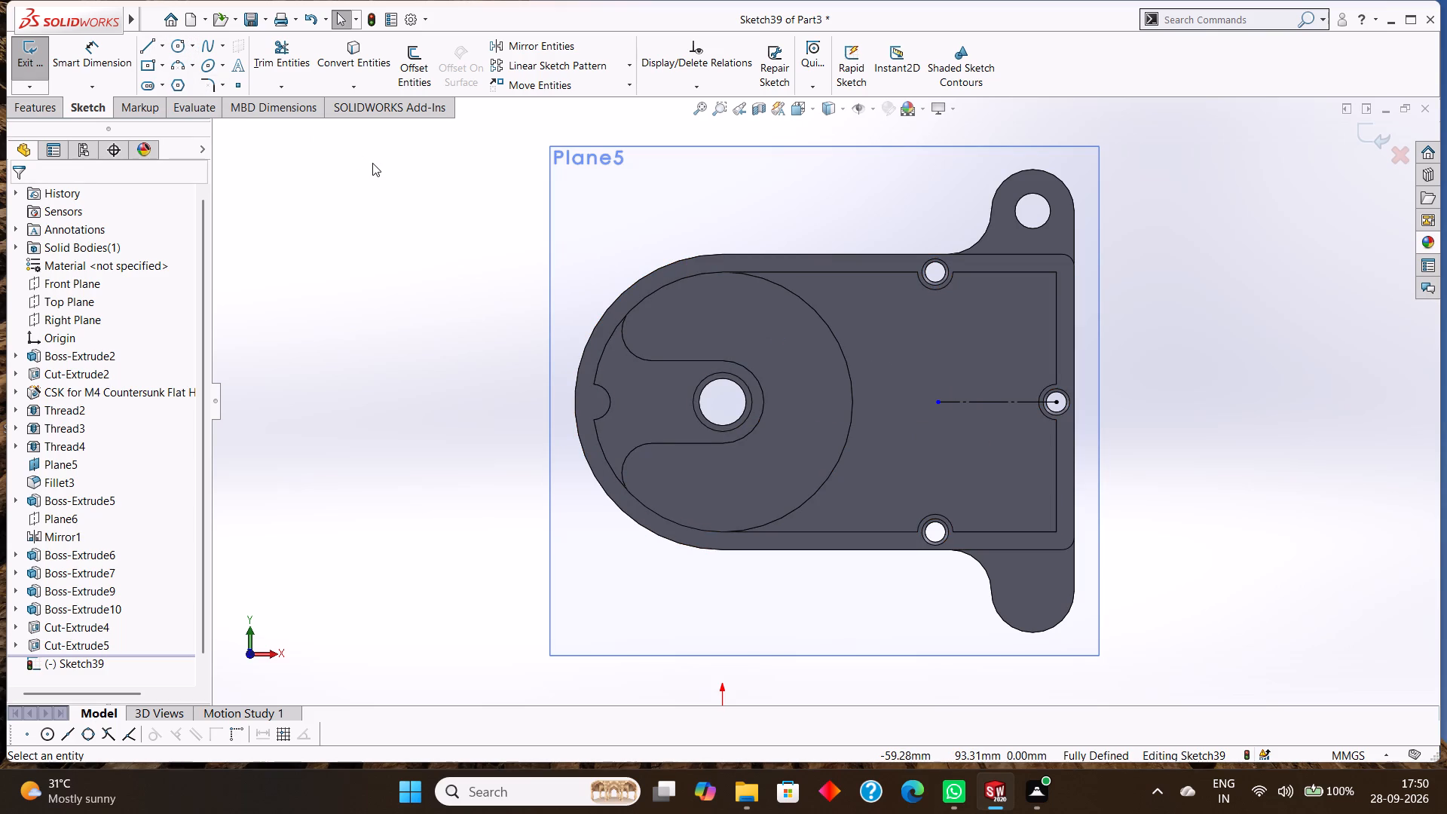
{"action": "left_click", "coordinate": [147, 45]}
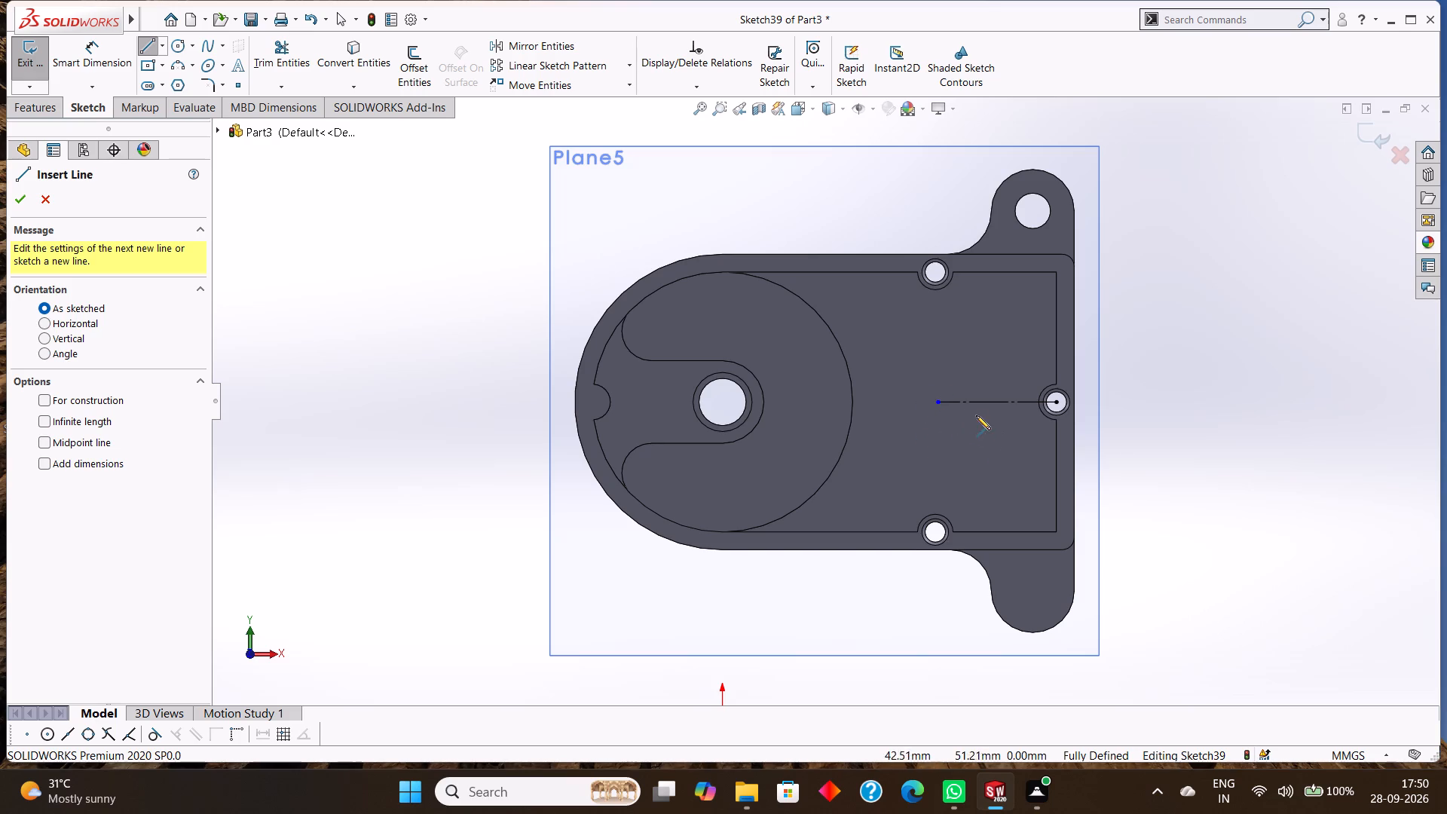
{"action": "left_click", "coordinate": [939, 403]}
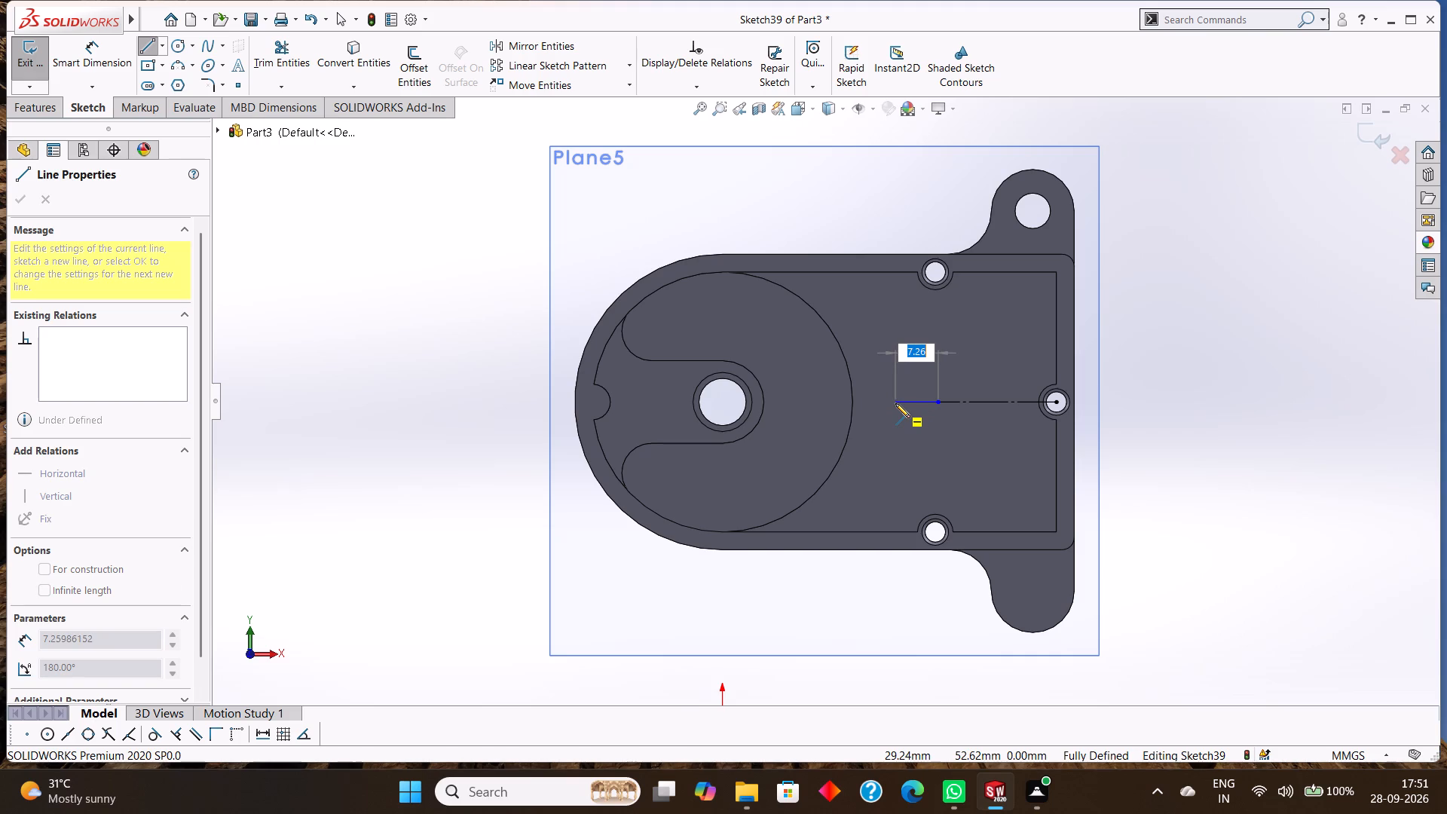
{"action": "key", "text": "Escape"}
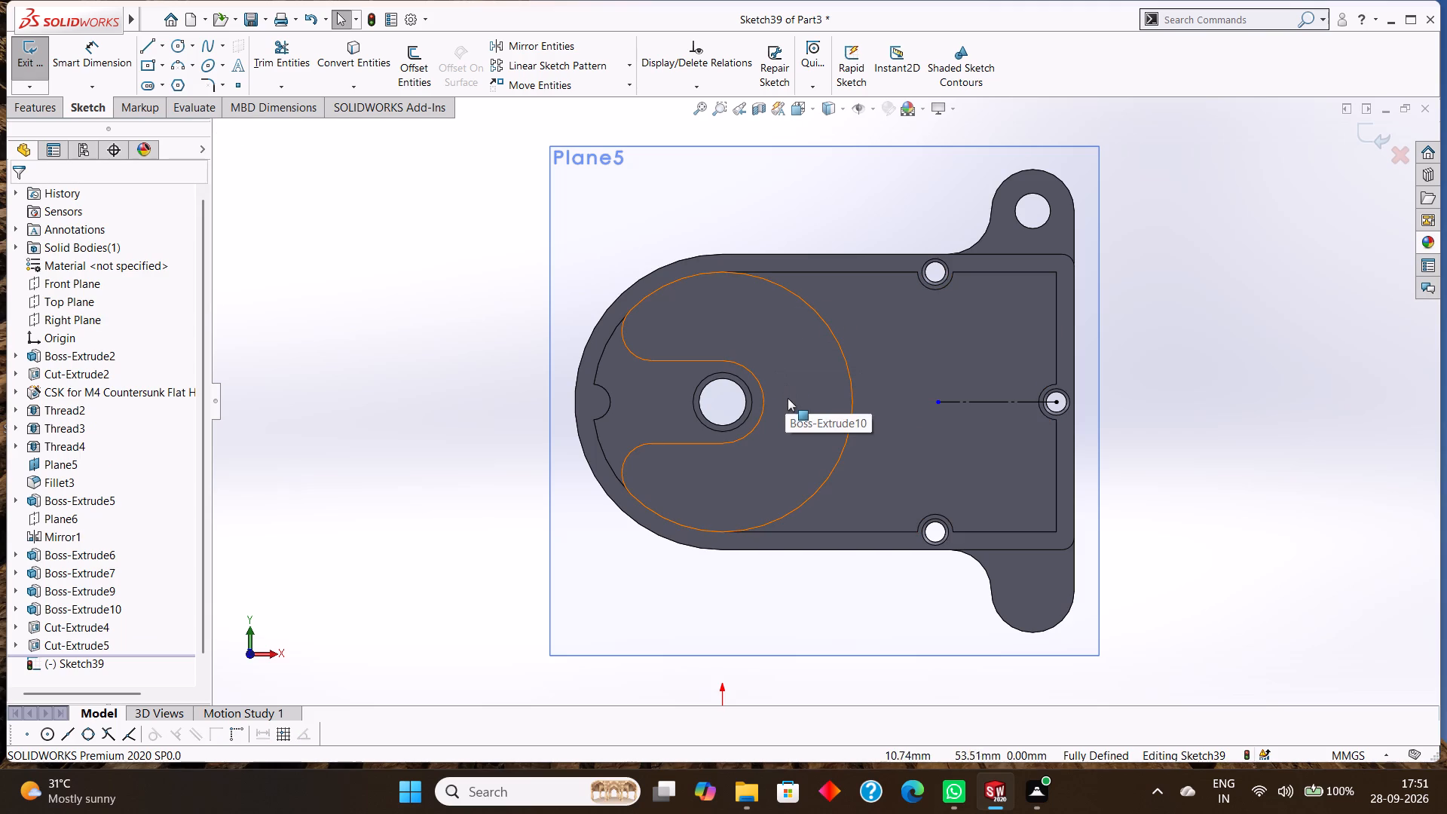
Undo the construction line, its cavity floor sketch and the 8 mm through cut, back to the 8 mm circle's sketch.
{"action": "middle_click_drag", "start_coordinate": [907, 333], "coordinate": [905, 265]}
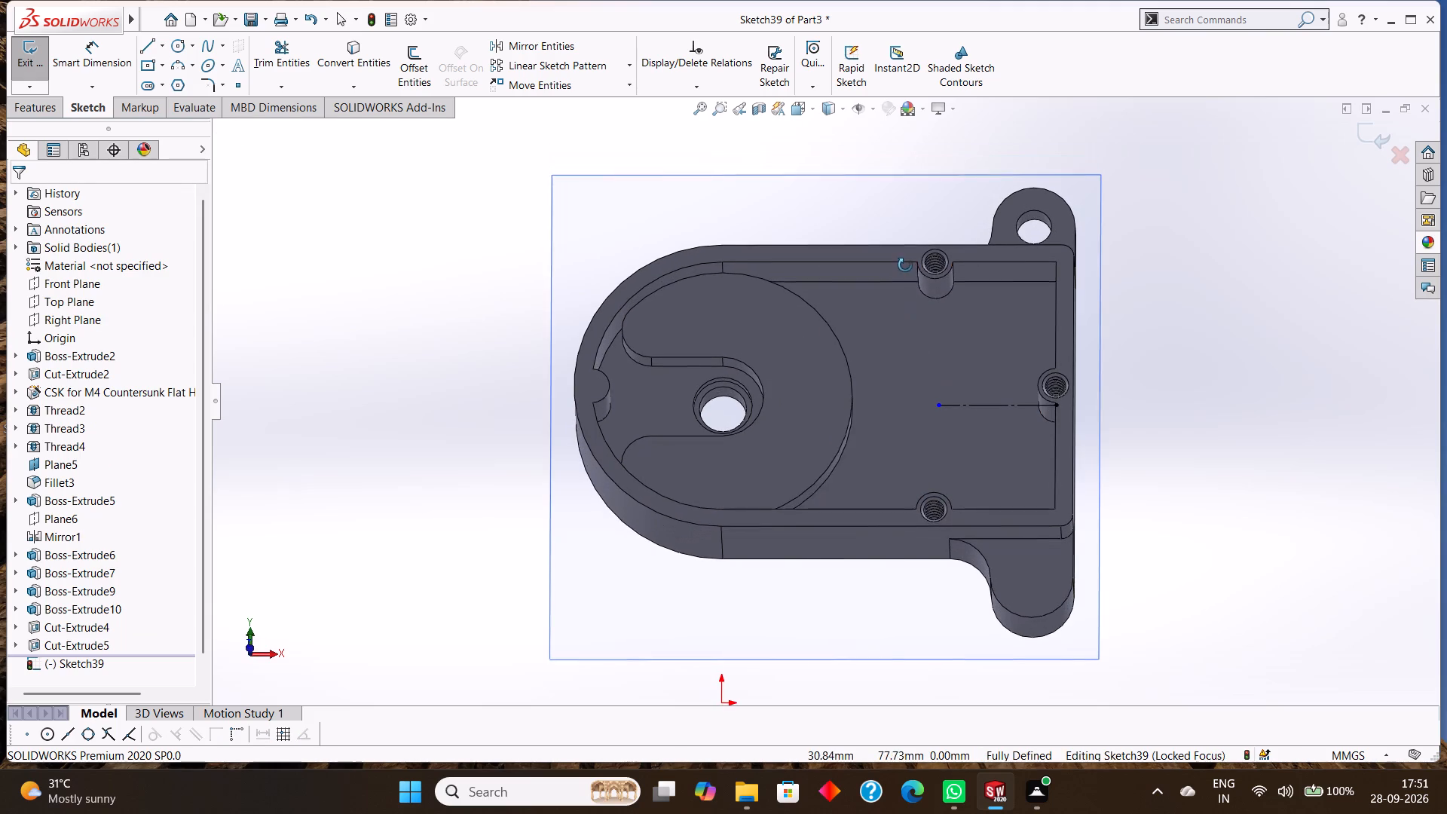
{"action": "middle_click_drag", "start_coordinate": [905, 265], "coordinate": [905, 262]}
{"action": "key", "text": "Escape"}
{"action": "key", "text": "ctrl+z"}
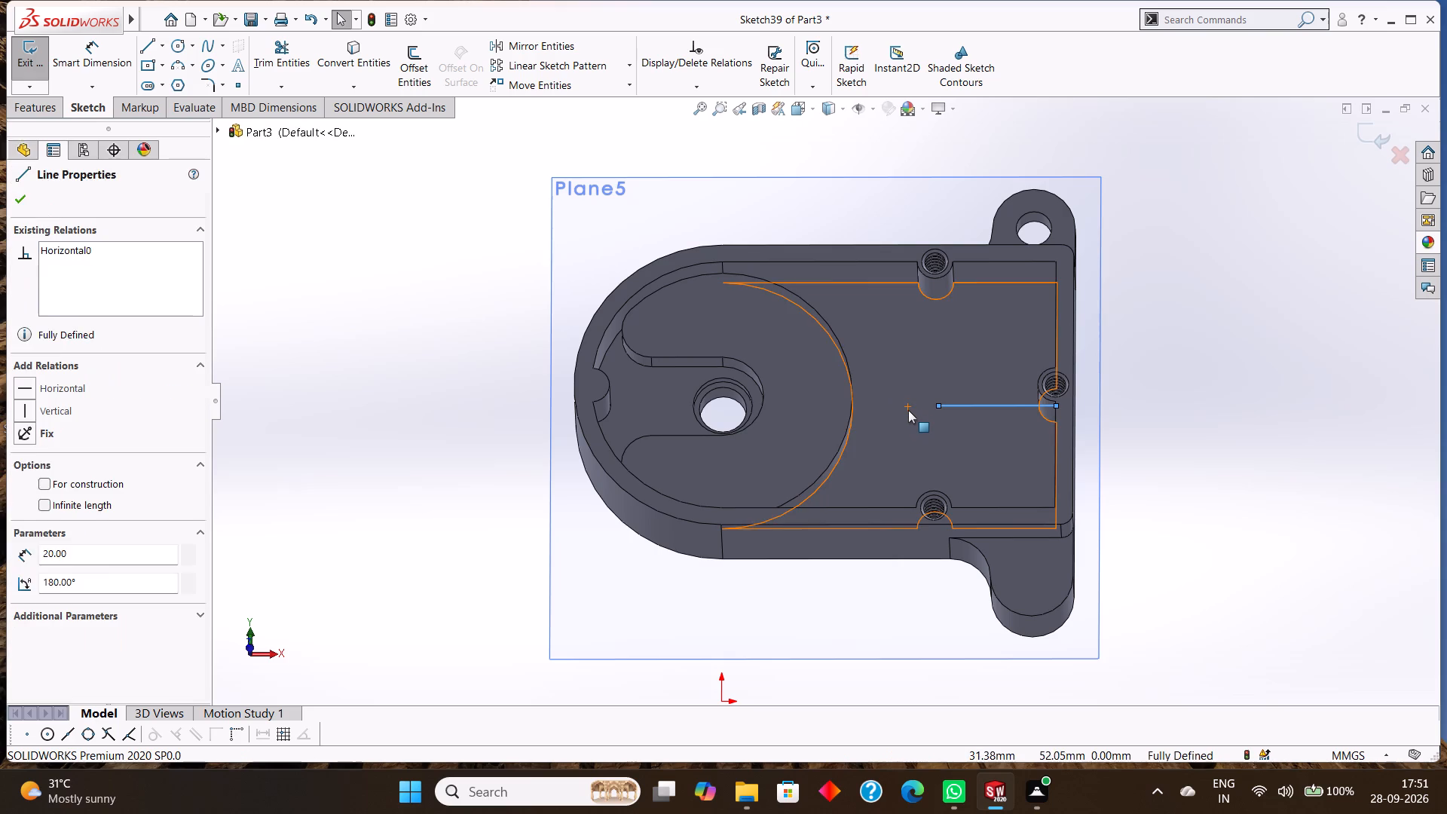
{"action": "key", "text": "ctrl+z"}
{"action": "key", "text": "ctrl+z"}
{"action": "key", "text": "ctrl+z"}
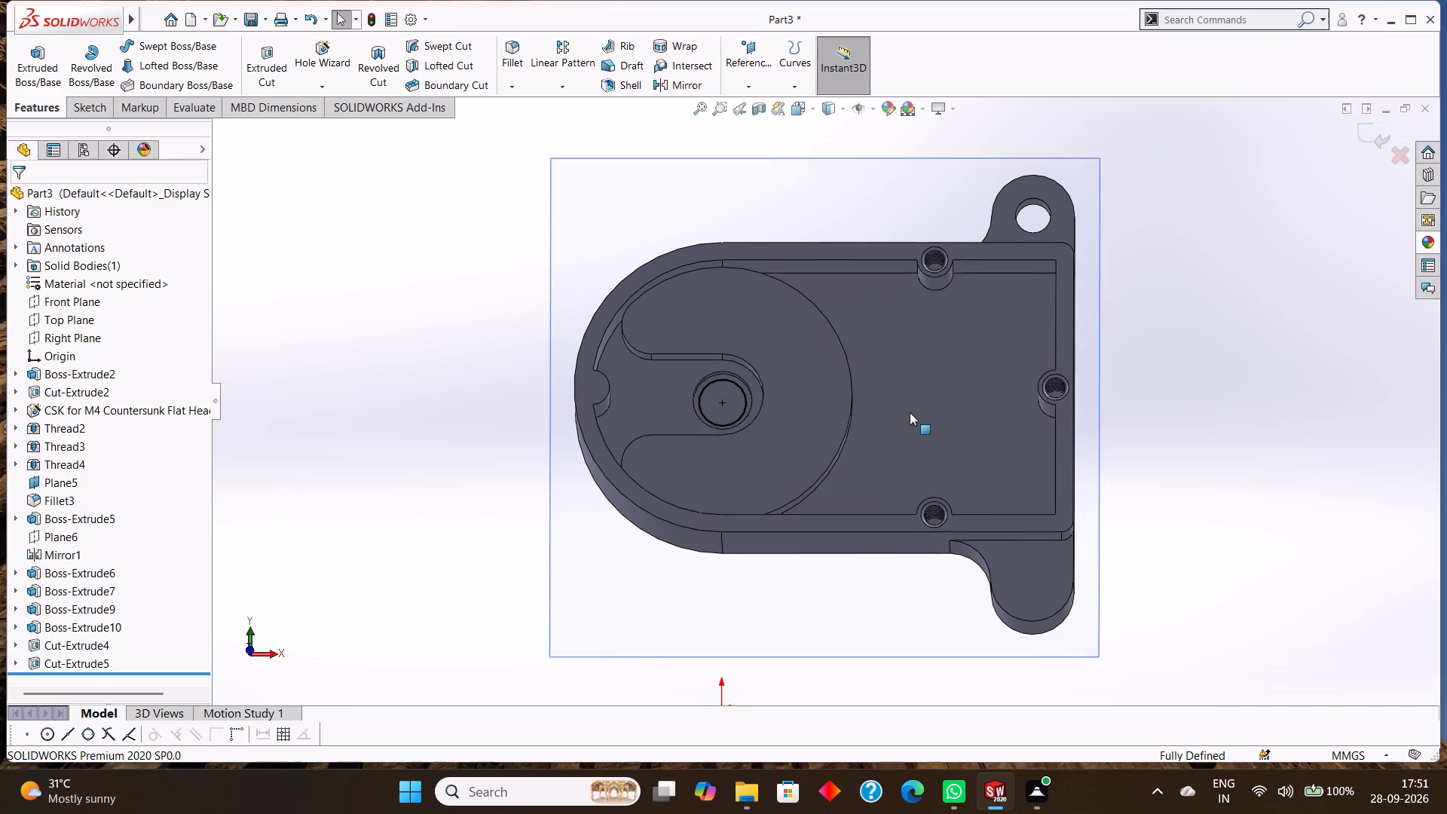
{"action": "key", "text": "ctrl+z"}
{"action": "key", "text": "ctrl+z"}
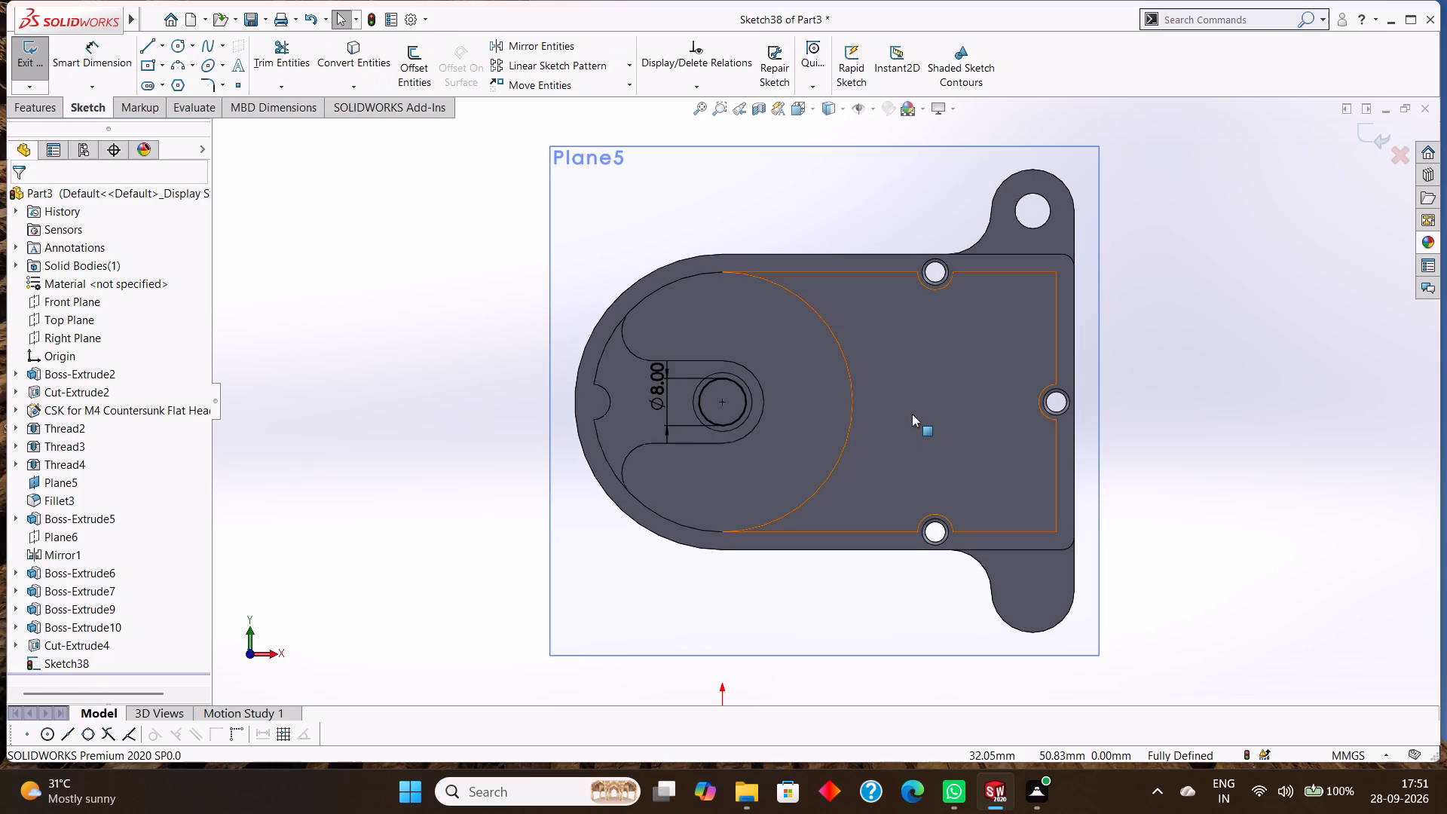
Undo back through the stepped-hole sketches and the recess cut to the slotted 44 mm boss profile sketch, before its extrusion.
{"action": "key", "text": "ctrl+z"}
{"action": "key", "text": "ctrl+z"}
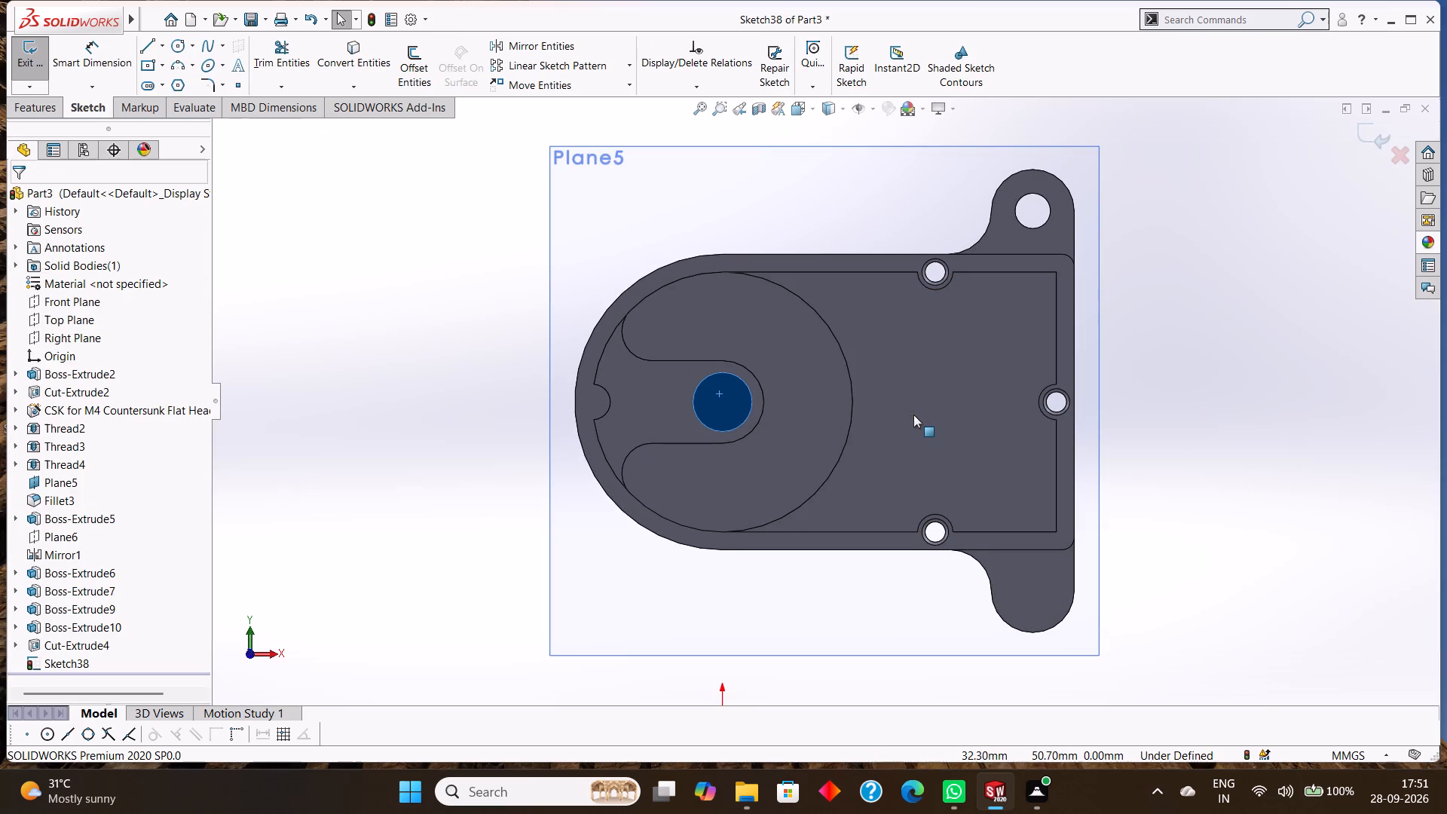
{"action": "key", "text": "ctrl+z"}
{"action": "key", "text": "ctrl+z"}
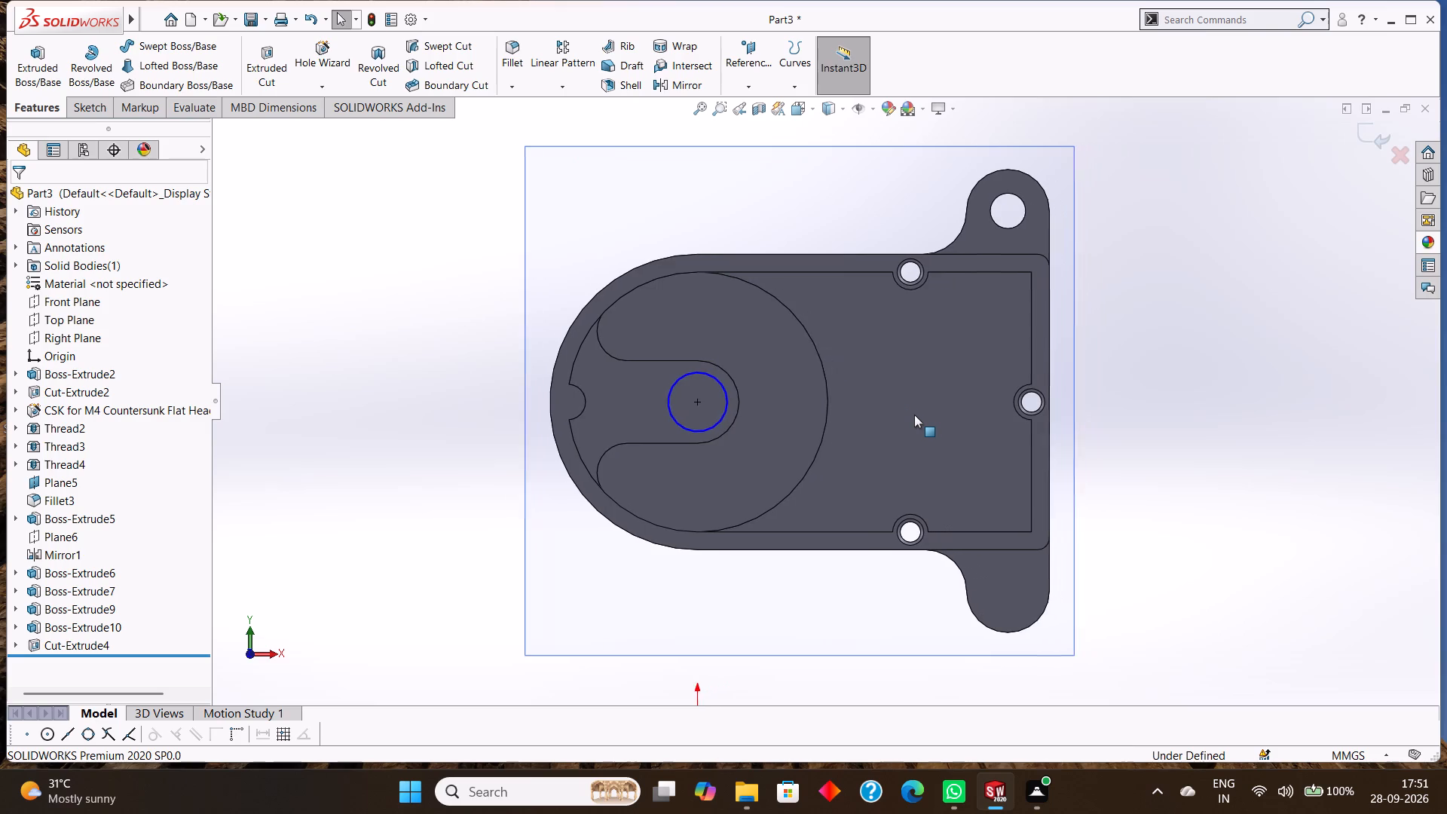
{"action": "key", "text": "ctrl+z"}
{"action": "key", "text": "ctrl+z"}
{"action": "key", "text": "ctrl+z"}
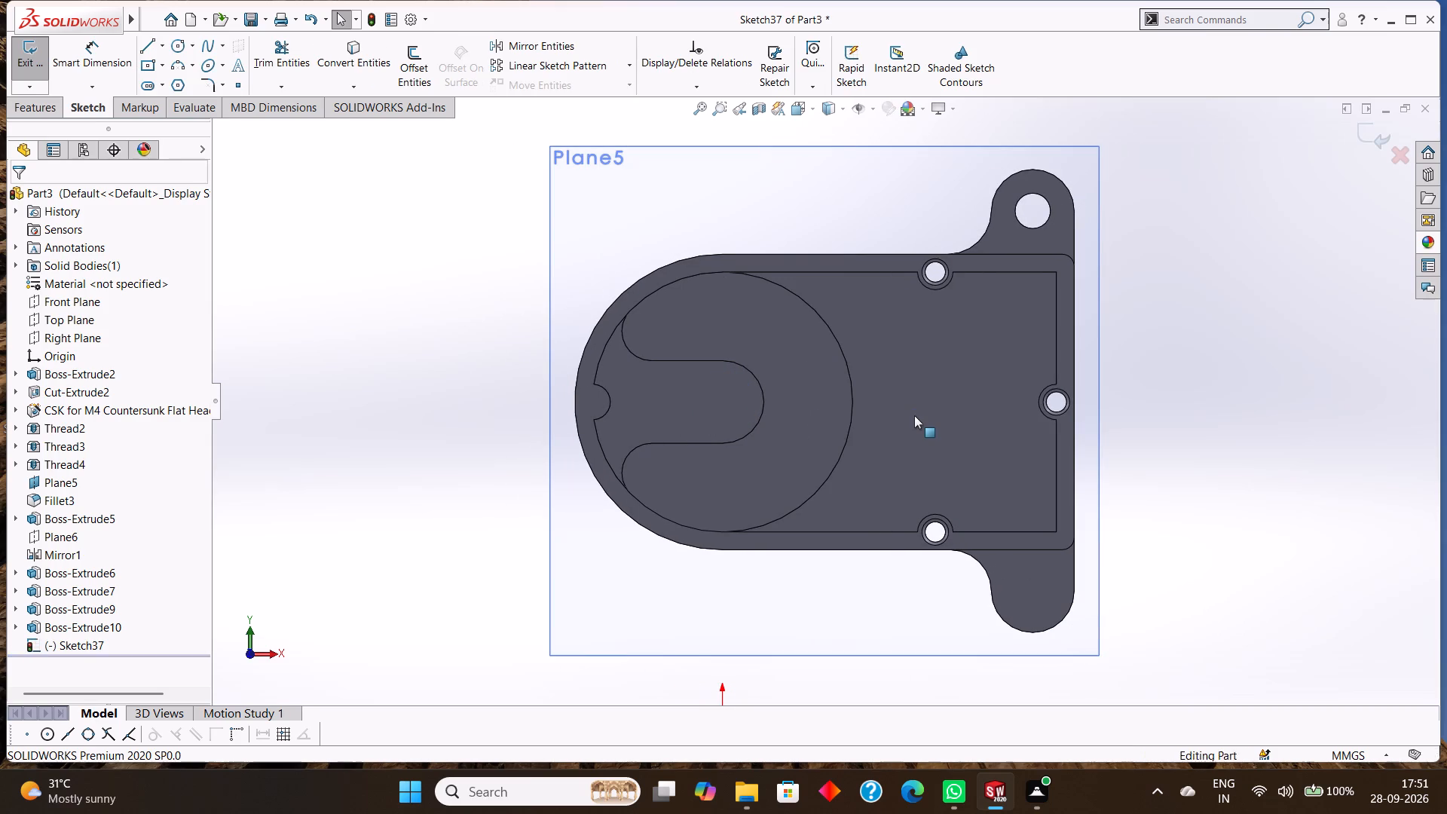
{"action": "key", "text": "ctrl+z"}
{"action": "key", "text": "ctrl+z"}
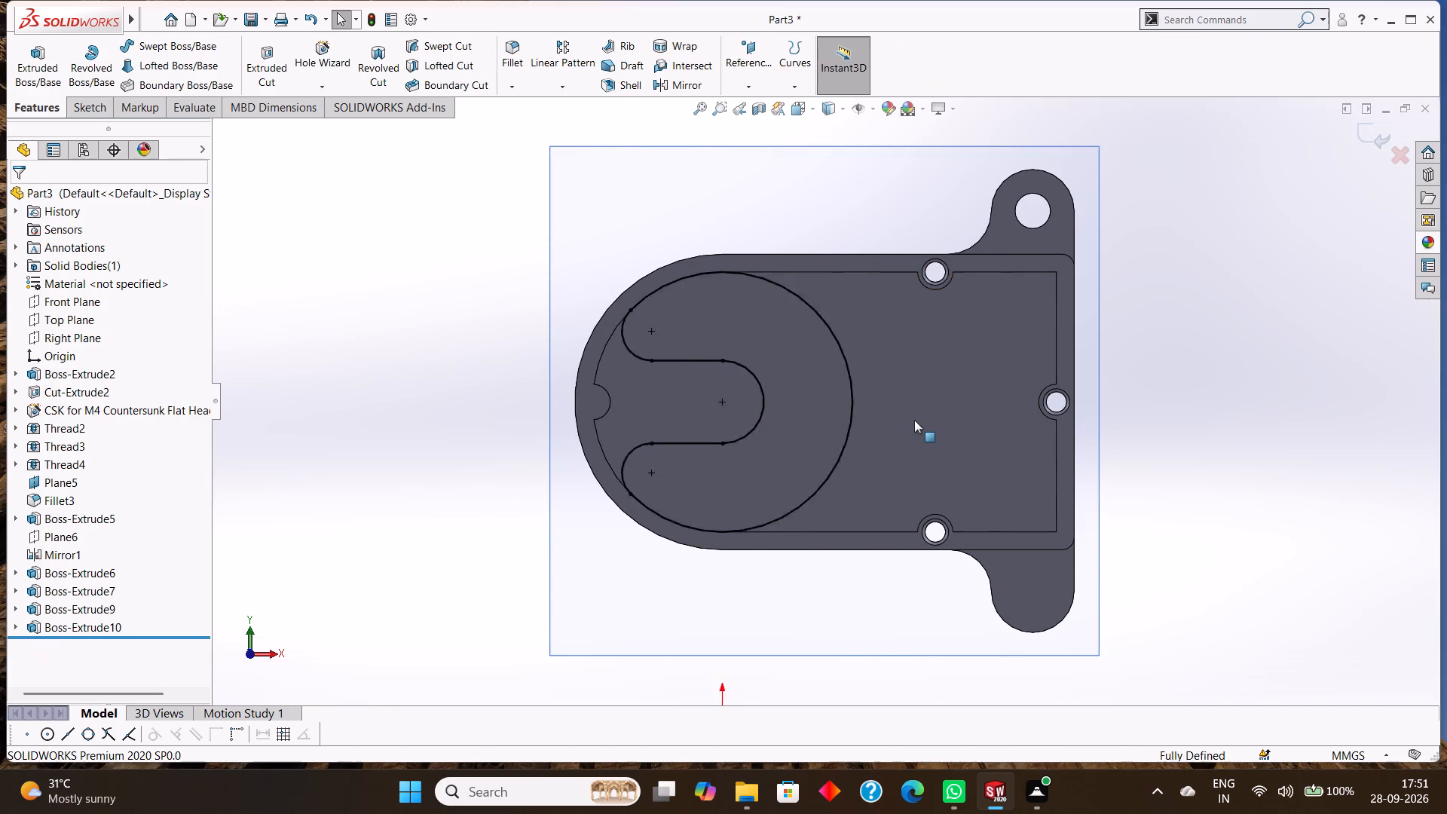
{"action": "middle_click_drag", "start_coordinate": [930, 357], "coordinate": [930, 457]}
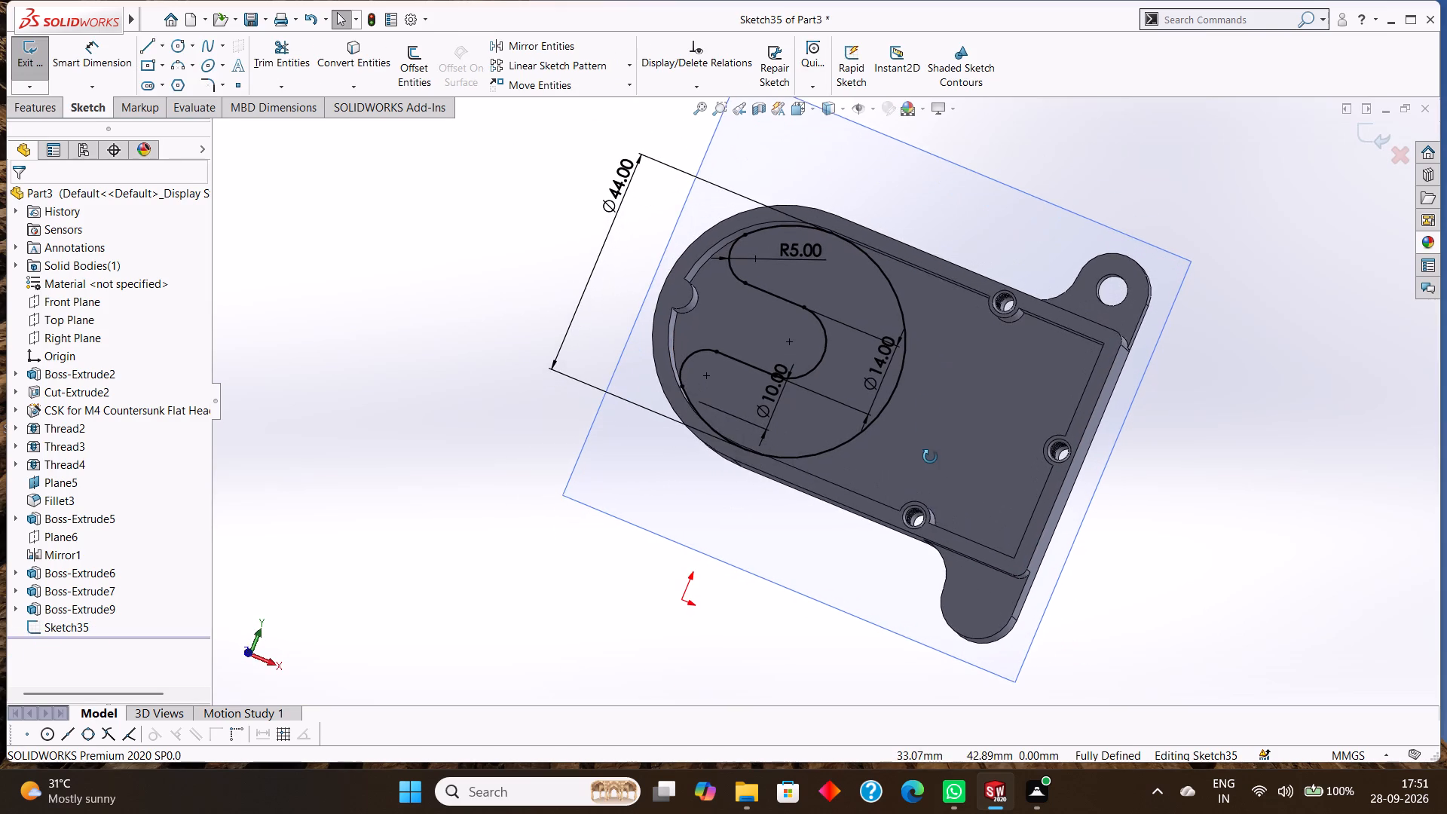
{"action": "middle_click_drag", "start_coordinate": [930, 457], "coordinate": [935, 446]}
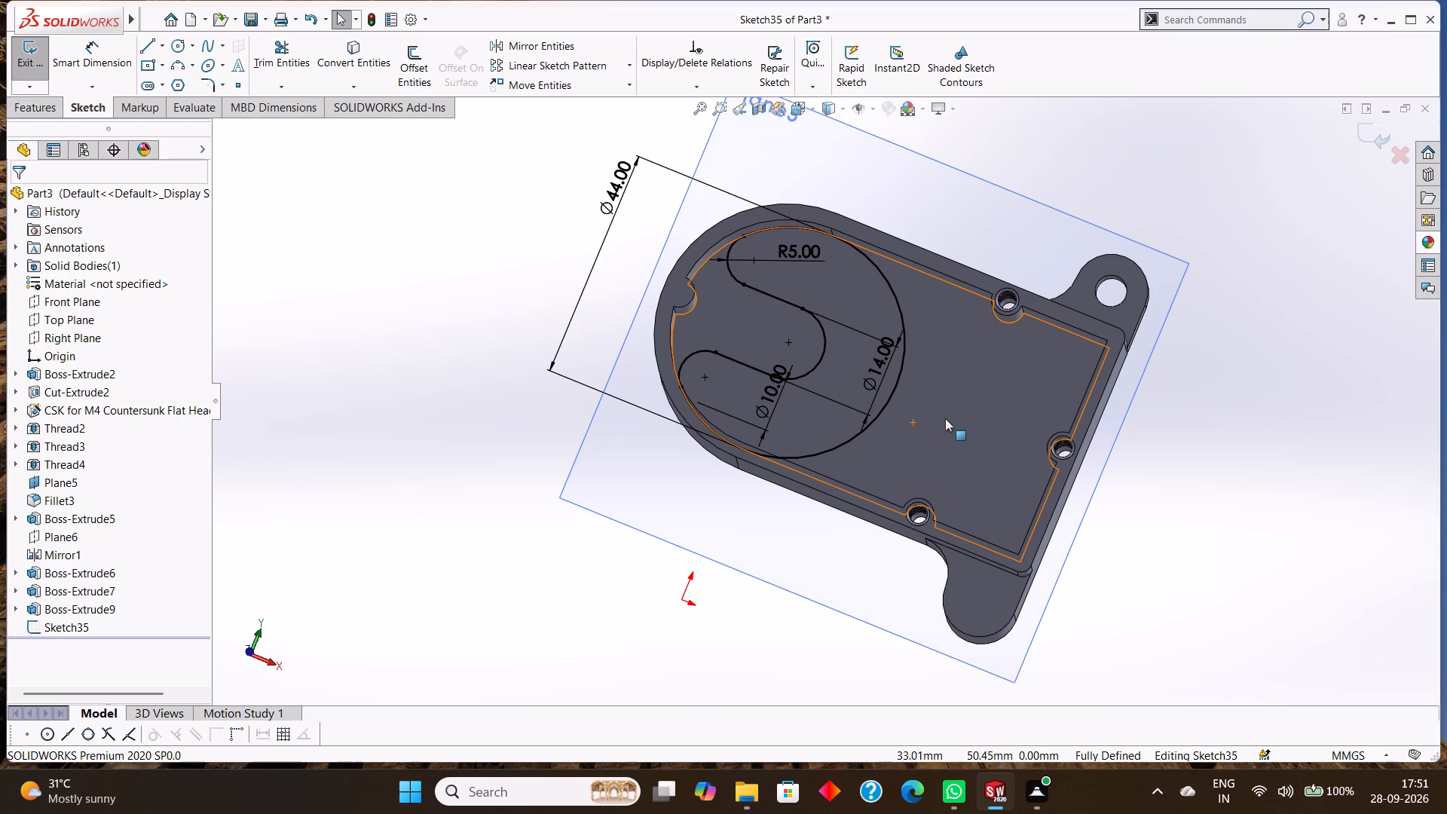
Inspect the slotted boss profile sketch against the enclosure cavity at an angle and face-on.
{"action": "middle_click_drag", "start_coordinate": [946, 417], "coordinate": [958, 424]}
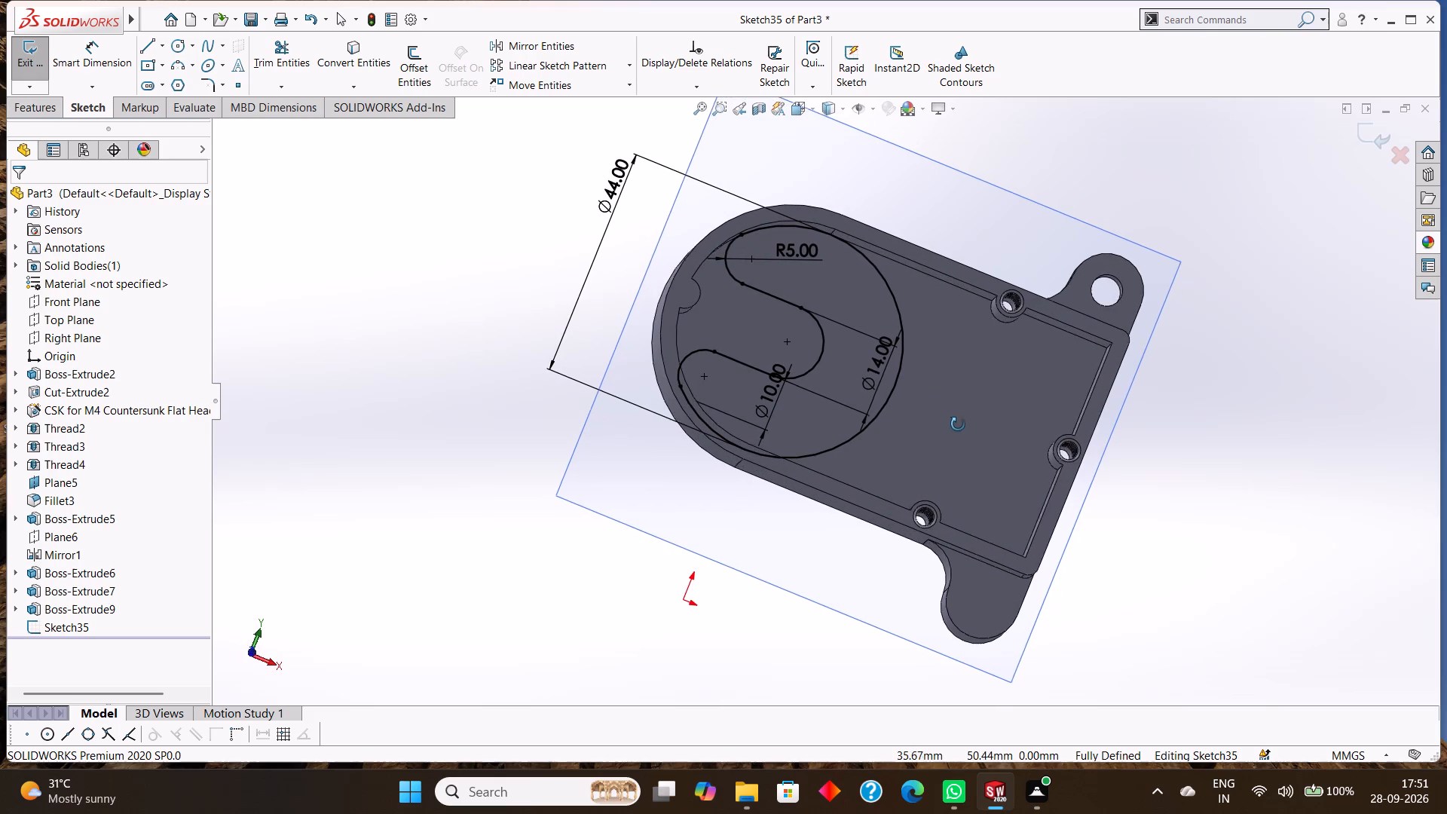
{"action": "middle_click_drag", "start_coordinate": [958, 424], "coordinate": [963, 444]}
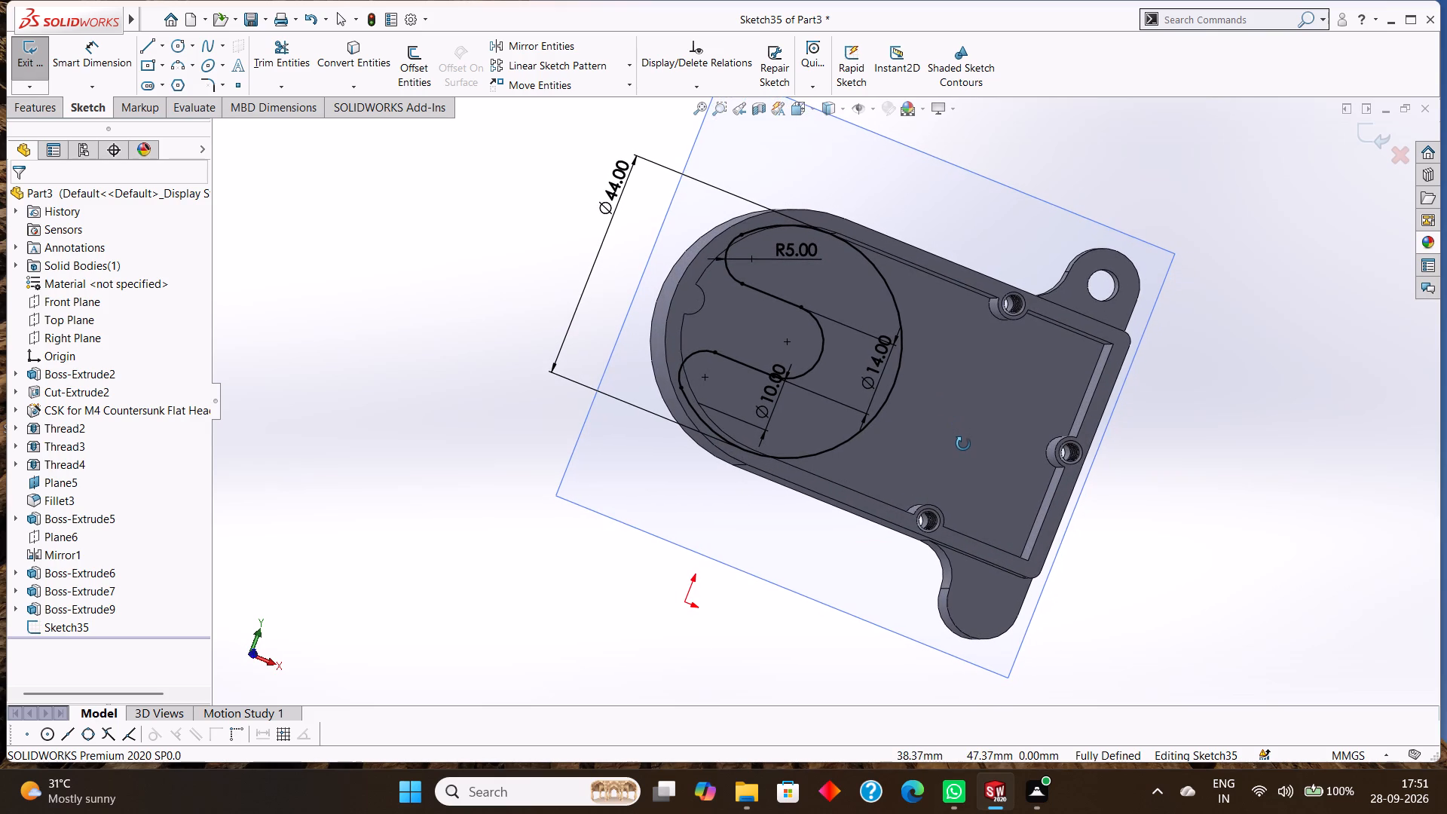
{"action": "middle_click_drag", "start_coordinate": [963, 444], "coordinate": [972, 424]}
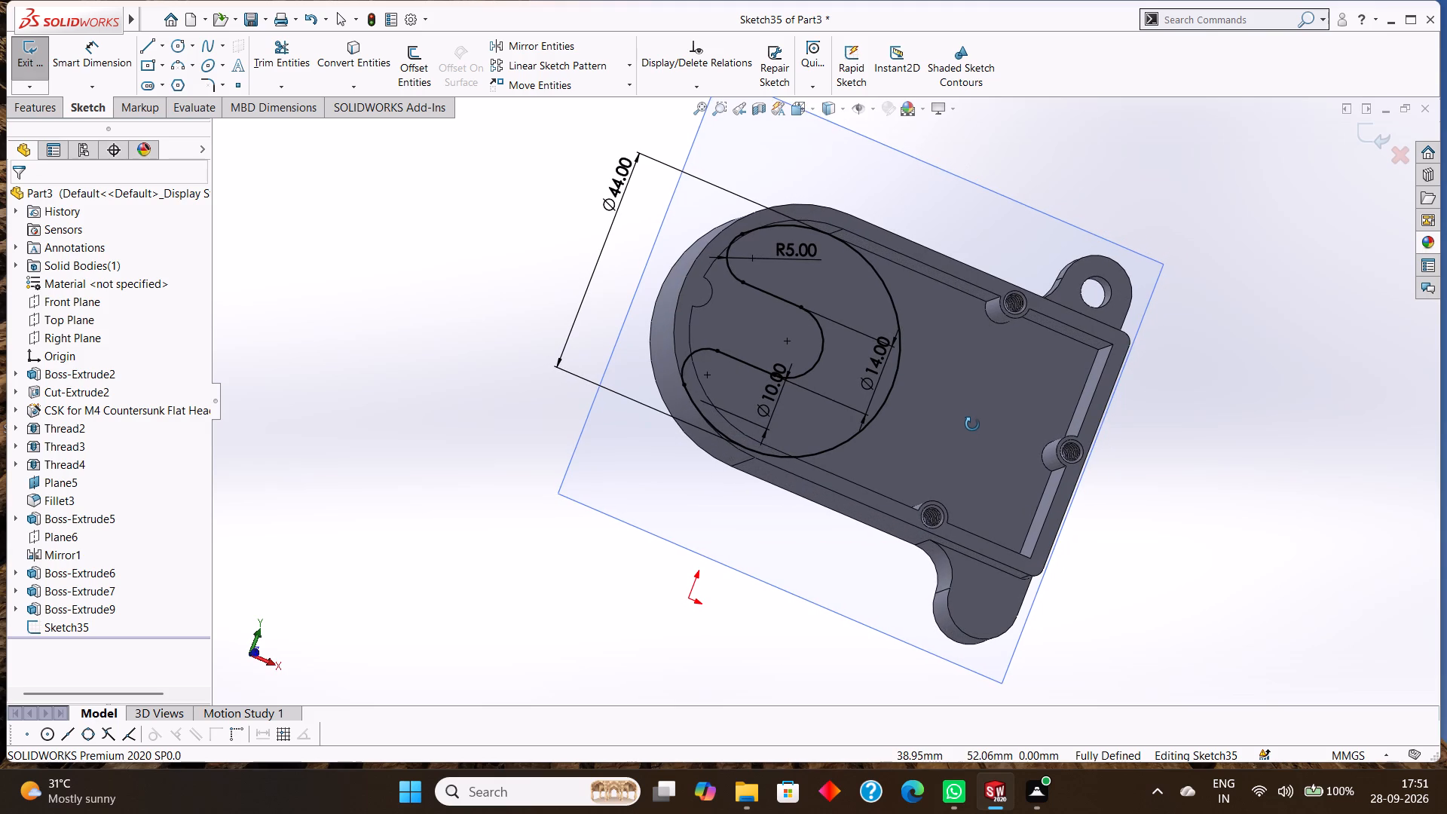
{"action": "middle_click_drag", "start_coordinate": [972, 424], "coordinate": [972, 432]}
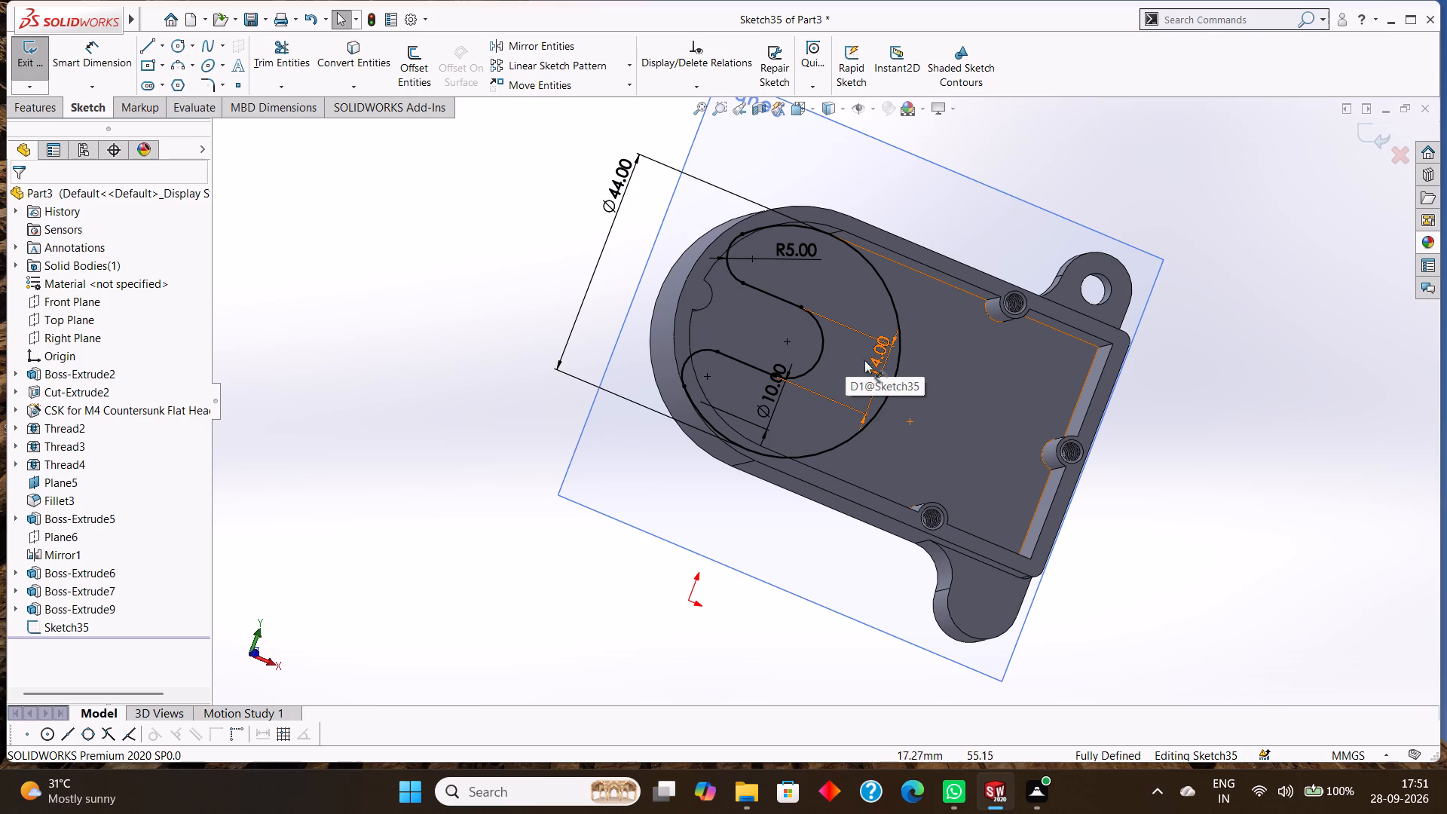
{"action": "right_click", "coordinate": [933, 325]}
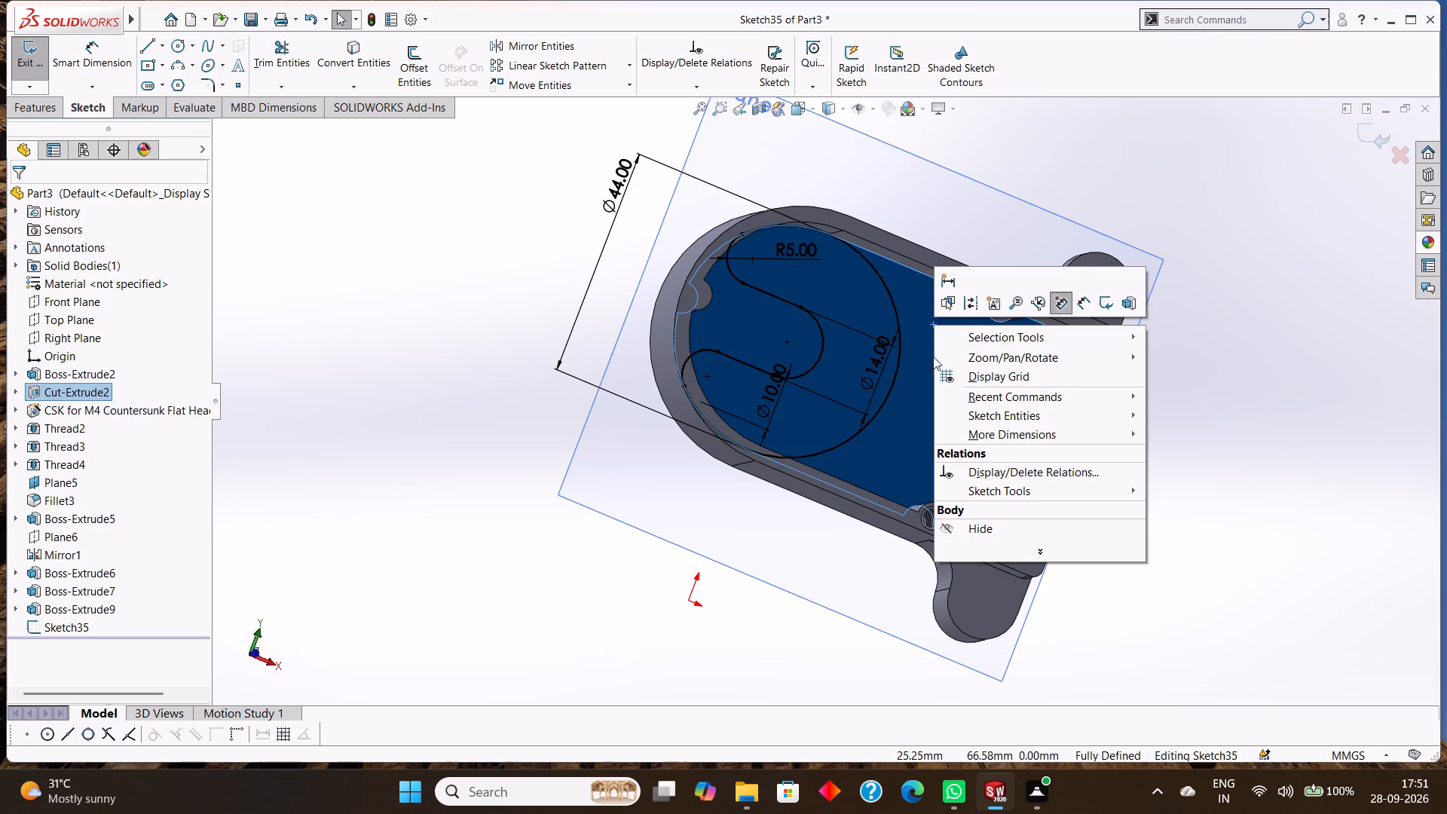
{"action": "key", "text": "Escape"}
{"action": "key", "text": "ctrl+8"}
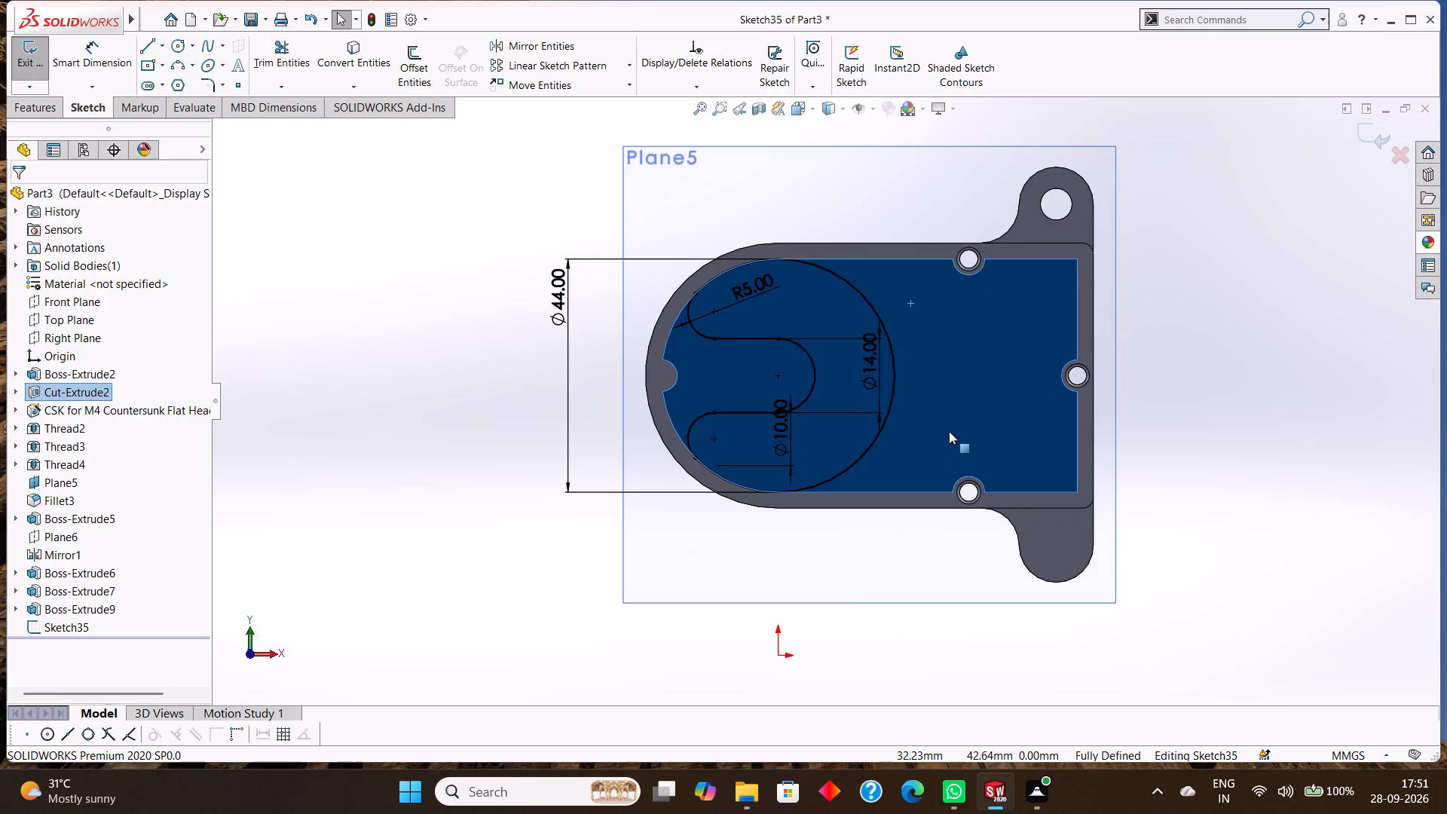
{"action": "key", "text": "Escape"}
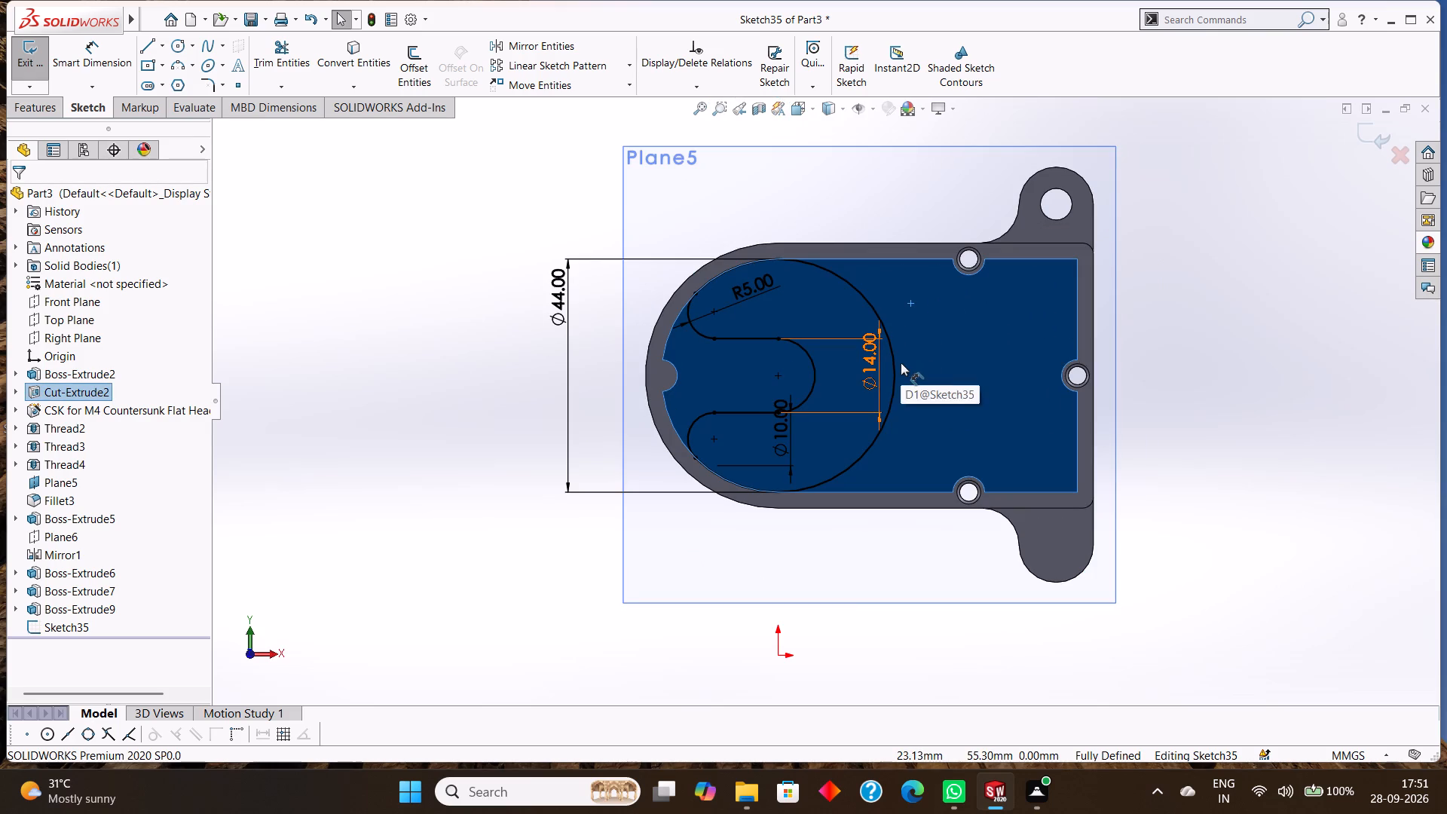
{"action": "key", "text": "Escape"}
{"action": "key", "text": "Escape"}
{"action": "key", "text": "Escape"}
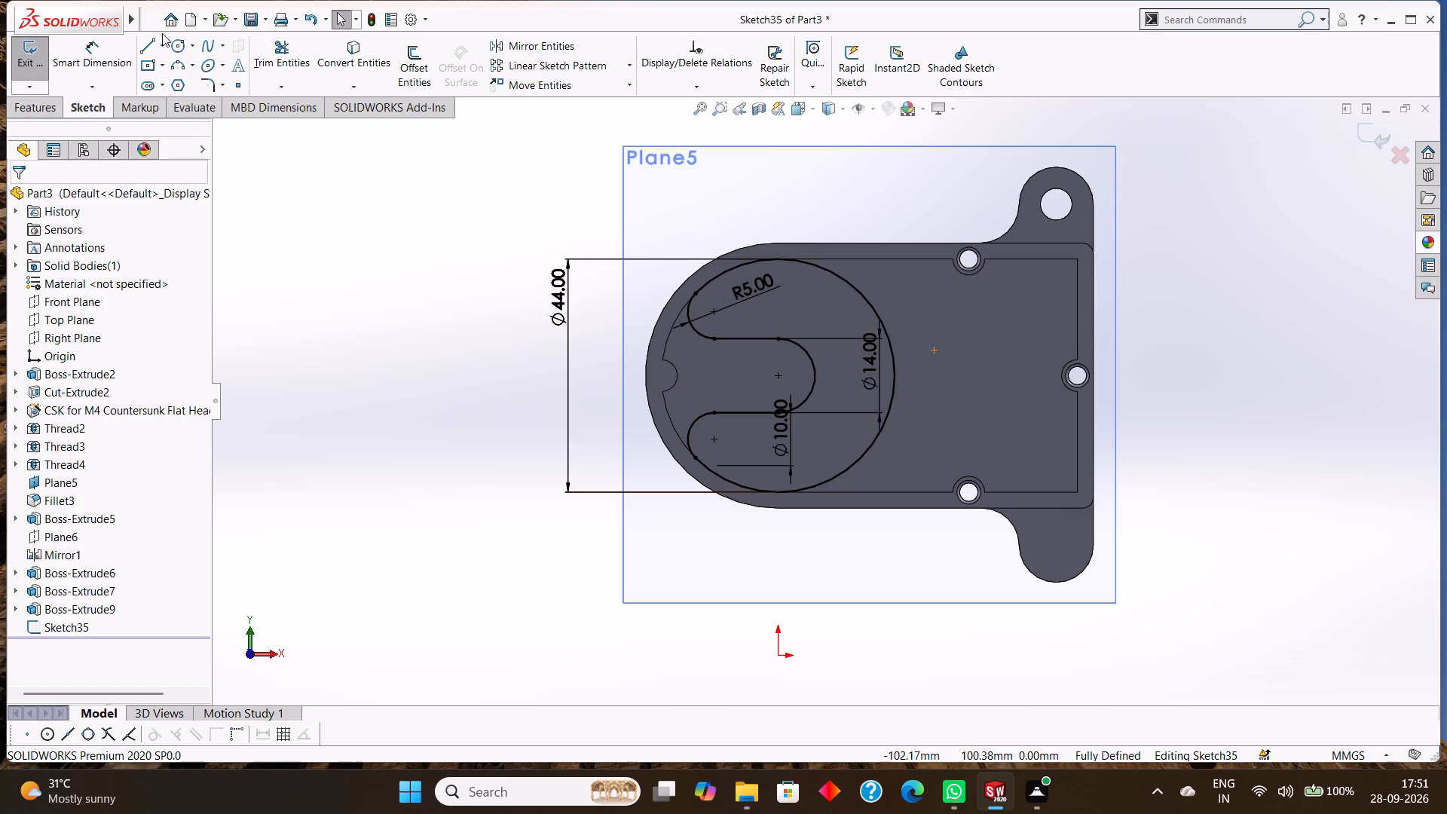
Draw a 33 mm horizontal line from the top of the 44 mm circle along the upper cavity wall to the screw boss's near edge.
{"action": "left_click", "coordinate": [150, 42]}
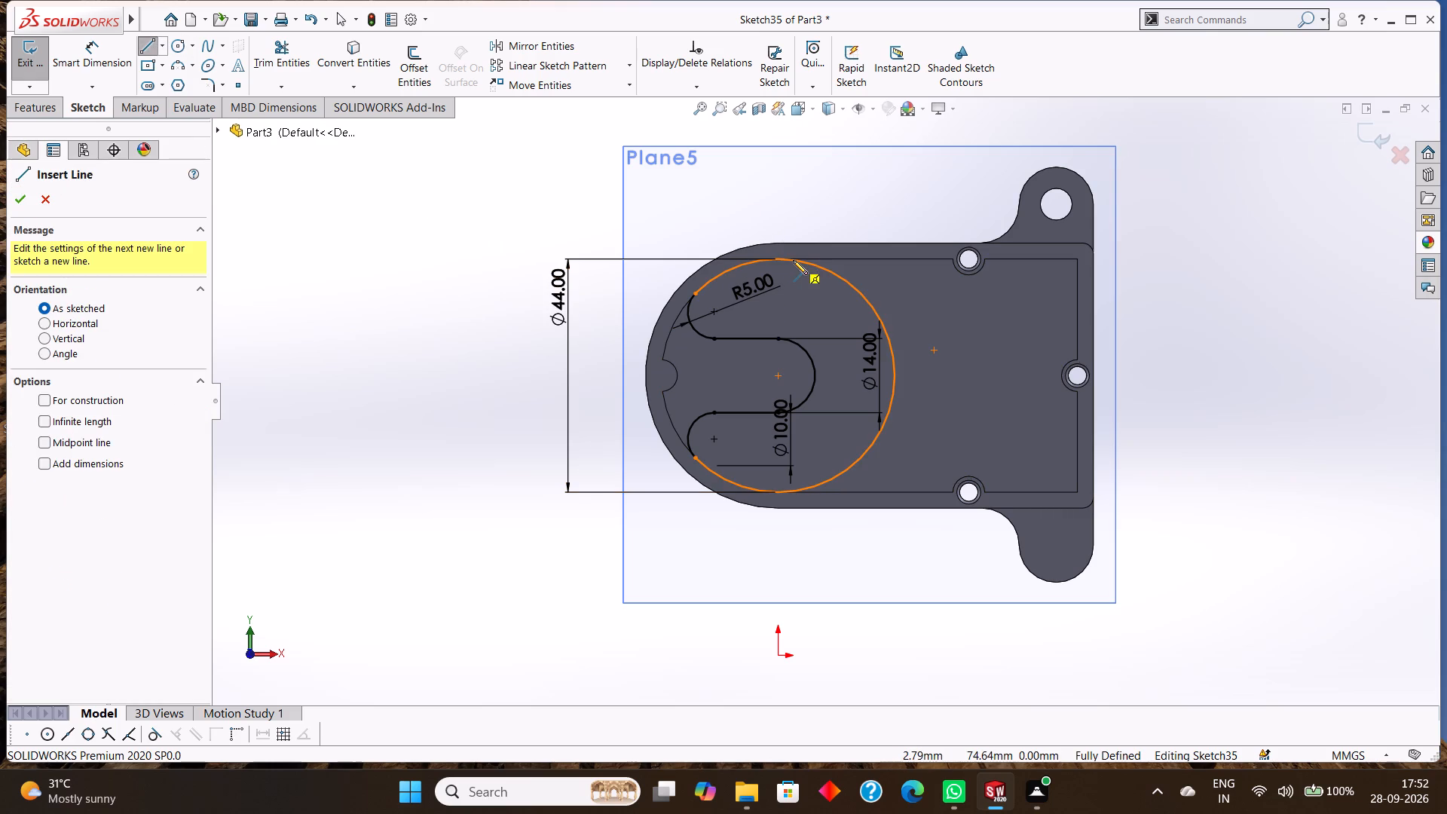
{"action": "left_click", "coordinate": [779, 257]}
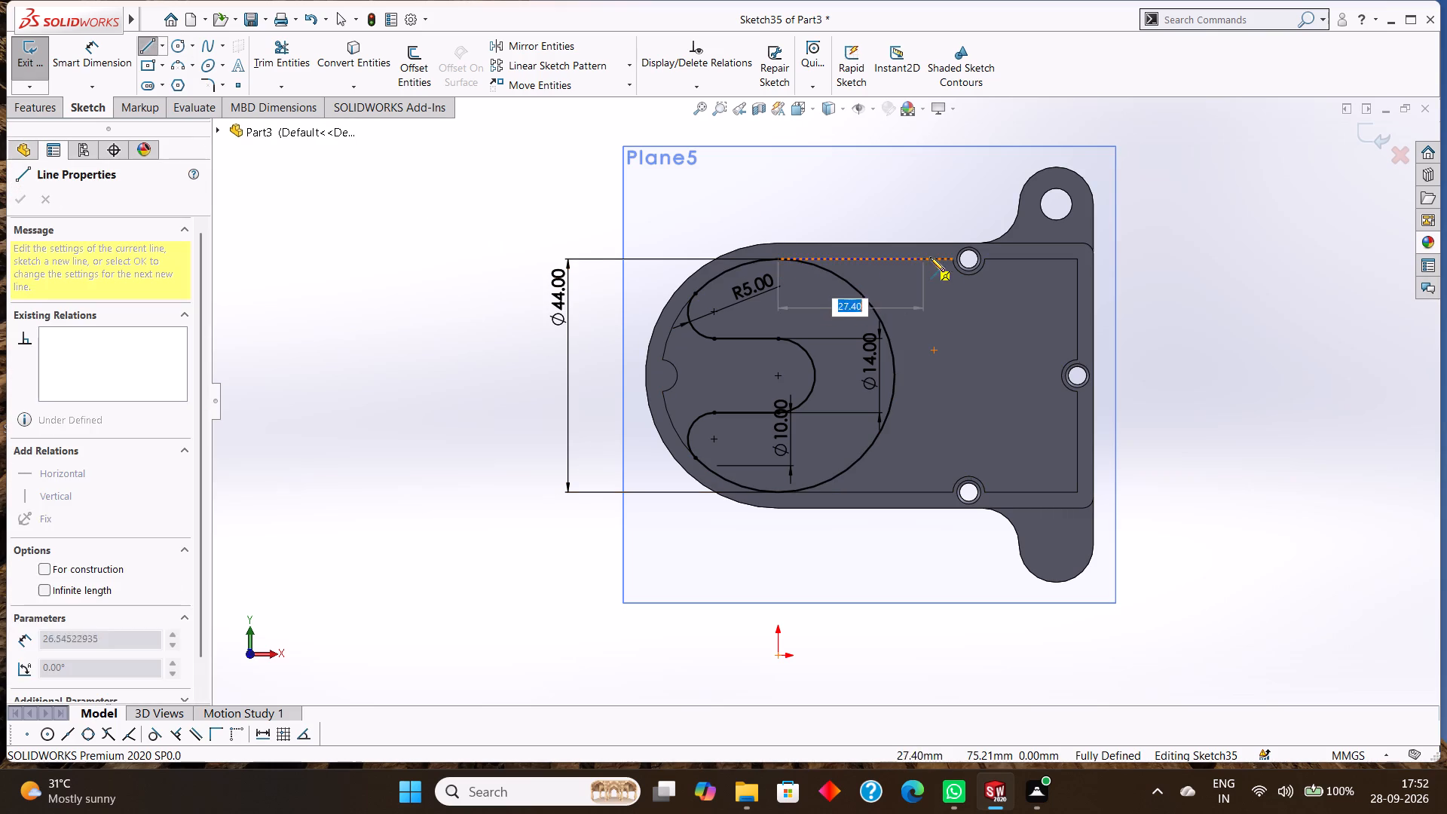
{"action": "left_click", "coordinate": [950, 259]}
{"action": "key", "text": "Escape"}
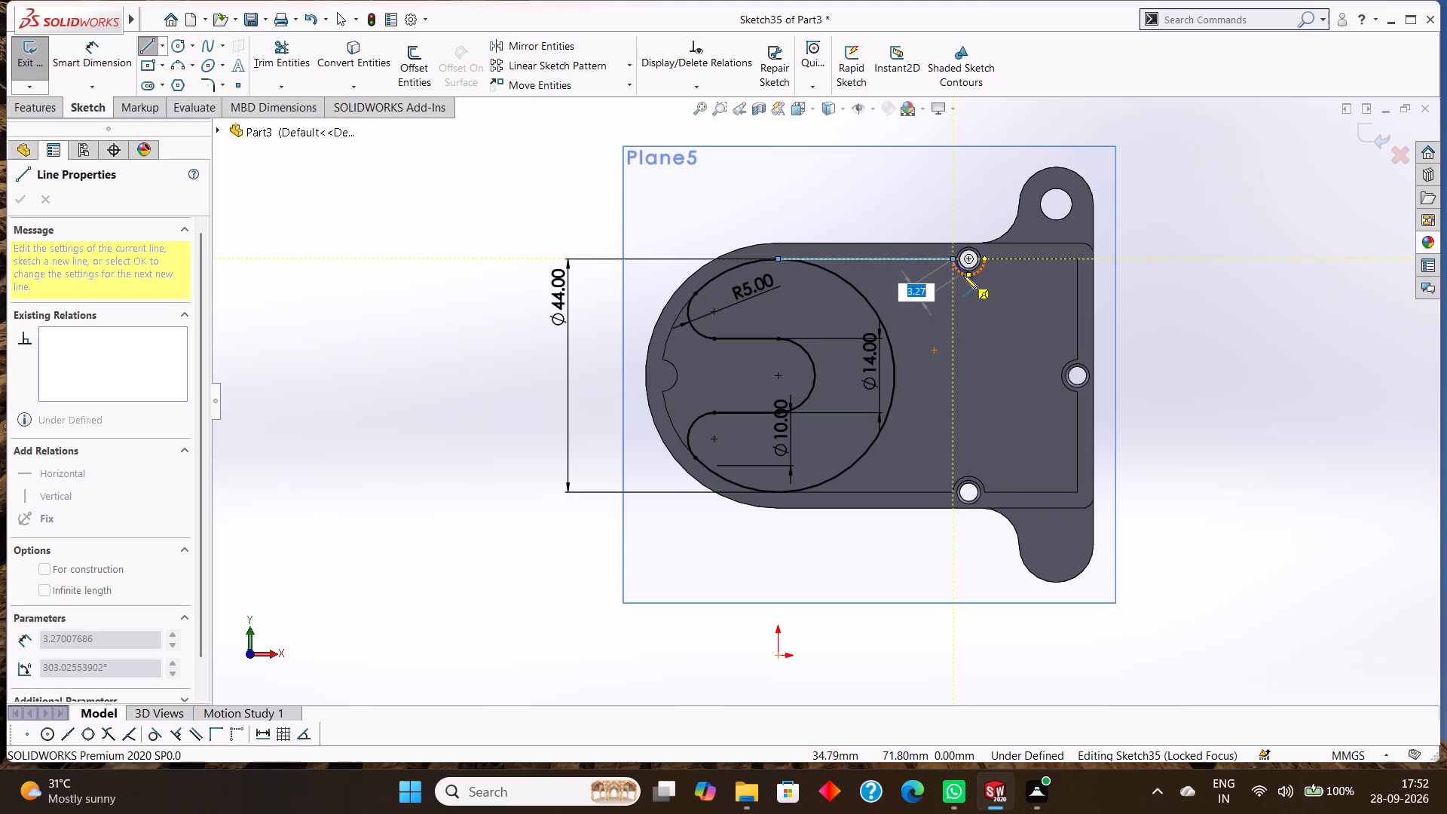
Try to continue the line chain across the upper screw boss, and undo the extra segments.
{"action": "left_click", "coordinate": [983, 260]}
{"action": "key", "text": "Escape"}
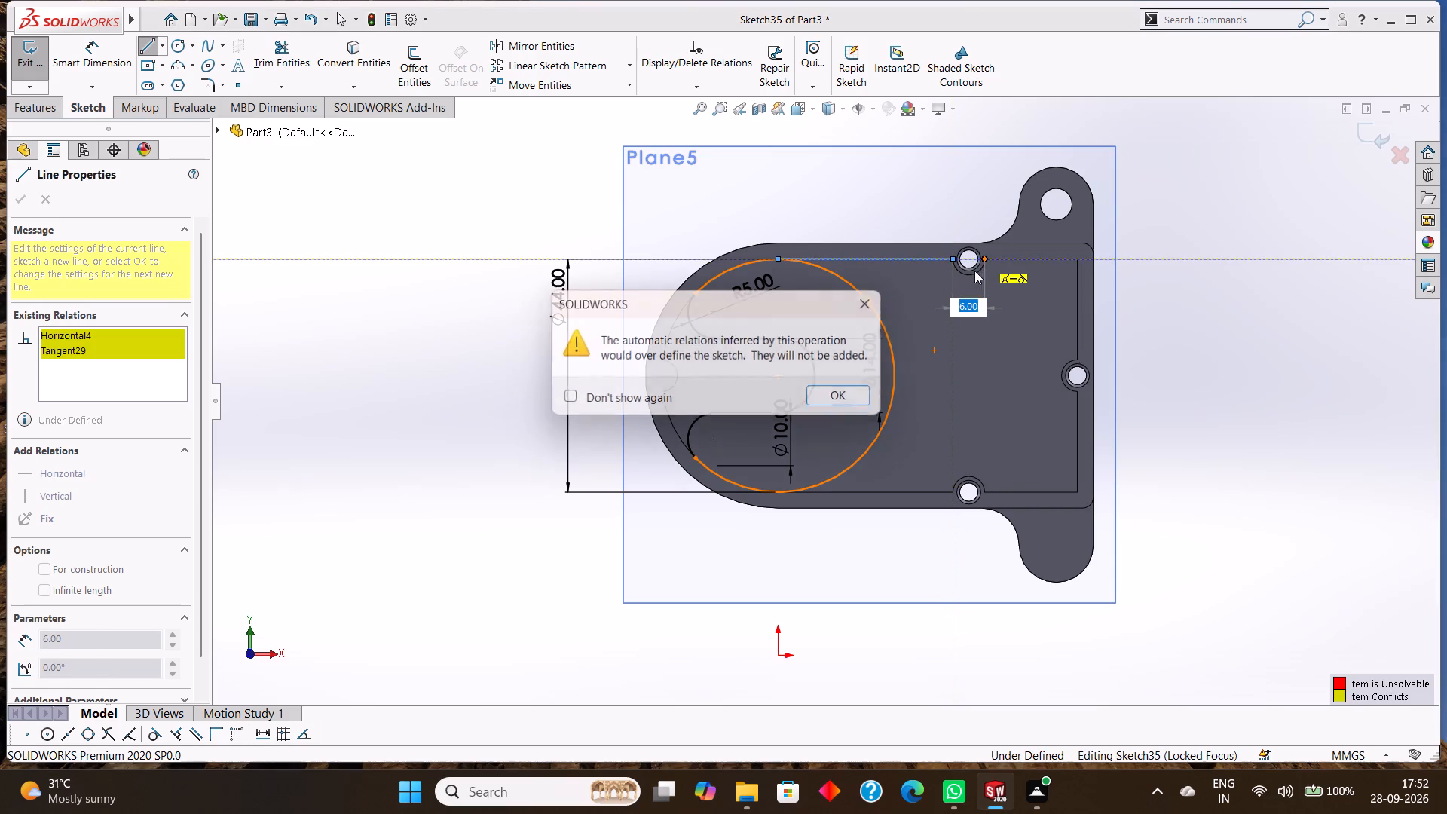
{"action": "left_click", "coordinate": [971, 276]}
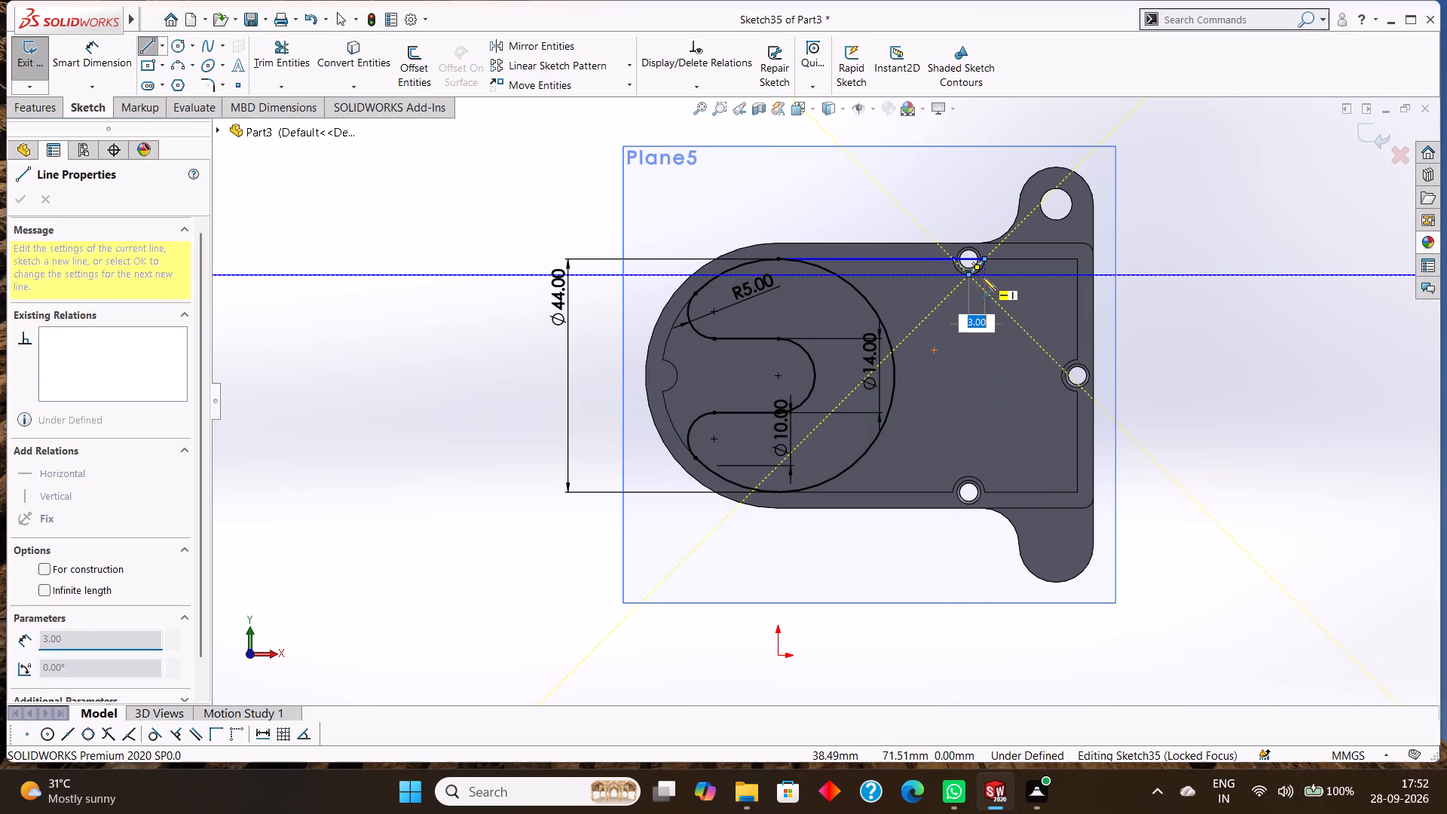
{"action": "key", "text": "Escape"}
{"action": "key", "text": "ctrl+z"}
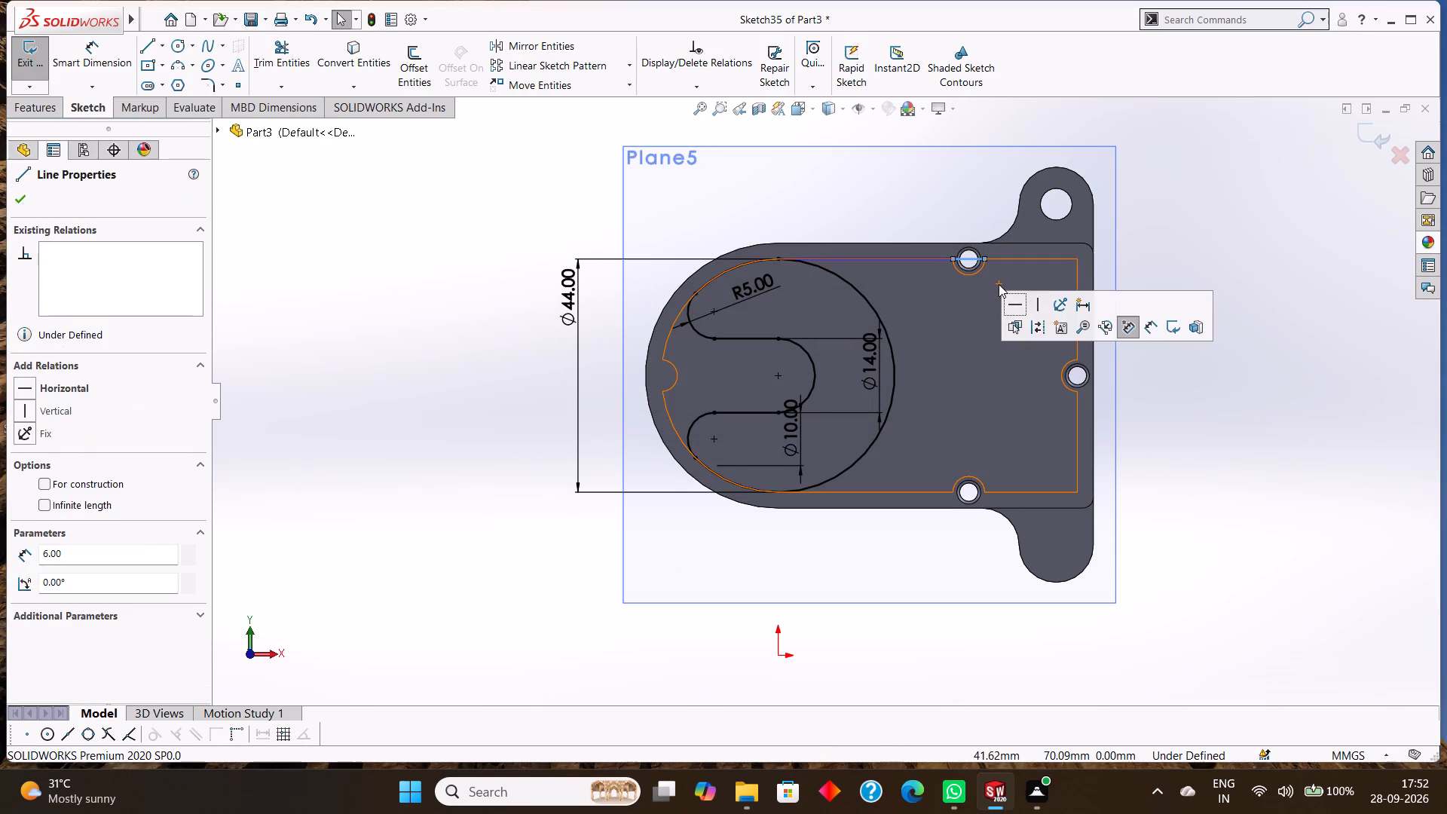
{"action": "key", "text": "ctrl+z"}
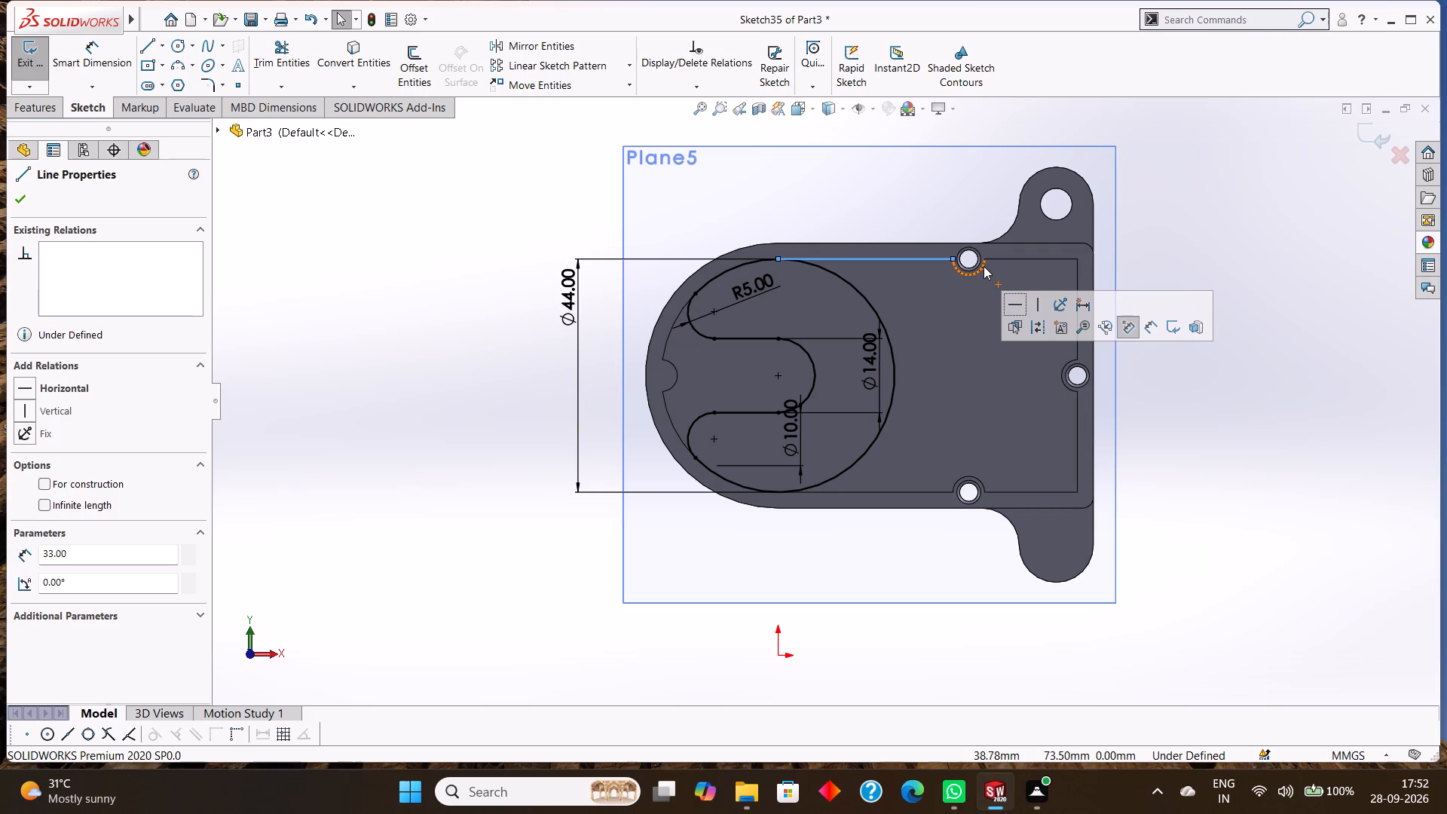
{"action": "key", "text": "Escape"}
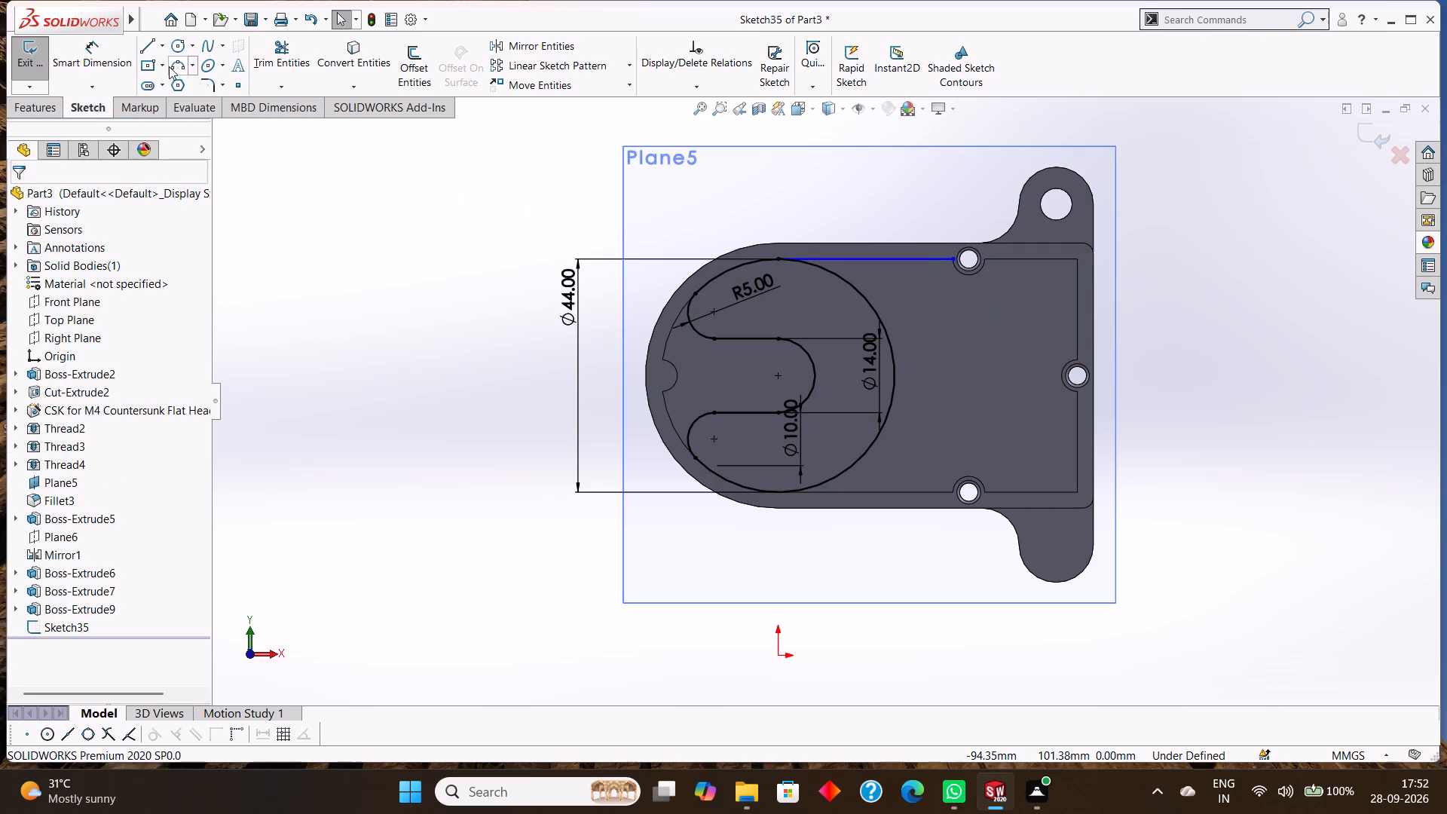
Draw a three-point arc of 3 mm radius around the upper screw boss, starting from the end of the horizontal line.
{"action": "left_click", "coordinate": [174, 45]}
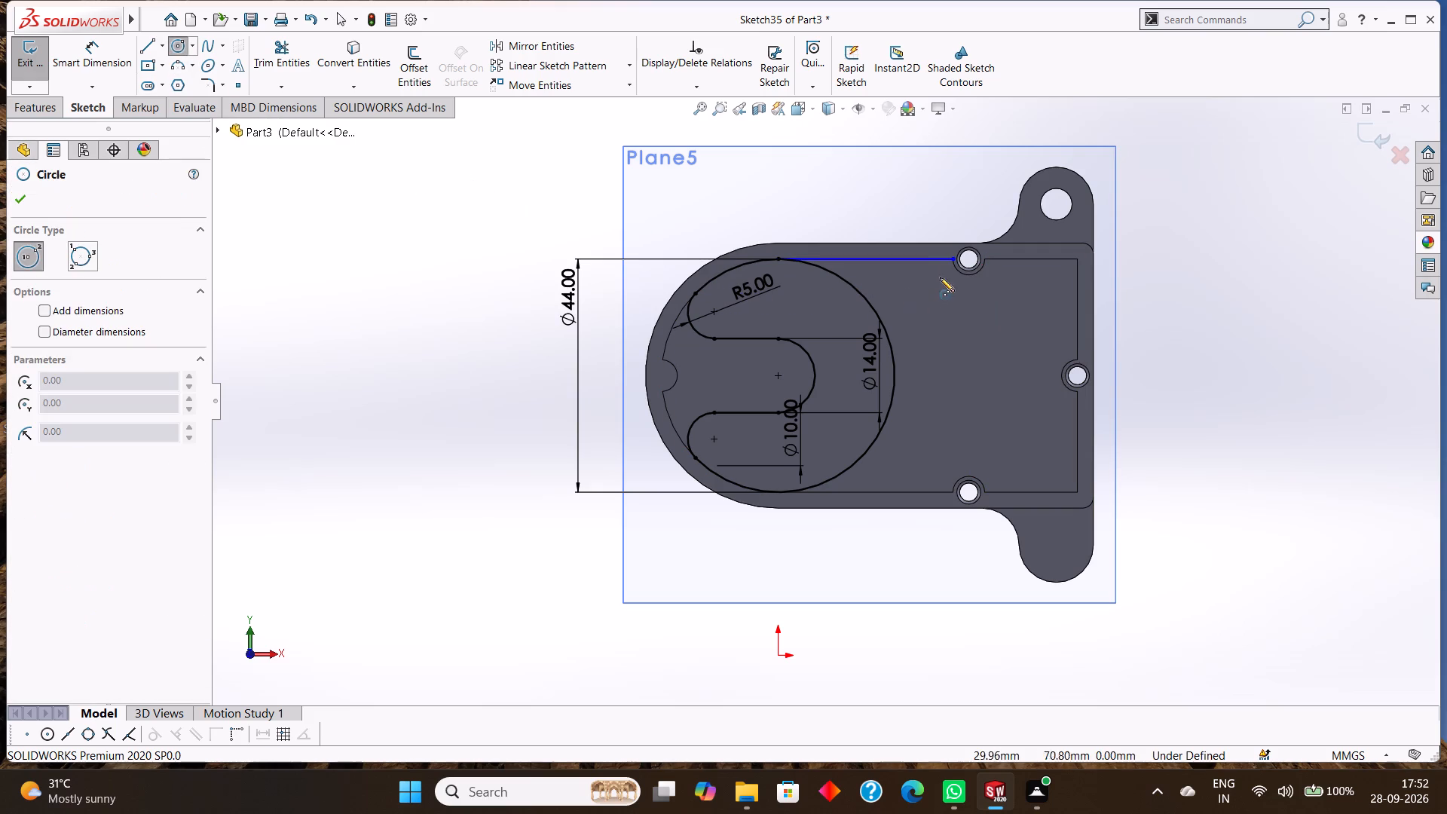
{"action": "left_click", "coordinate": [179, 64]}
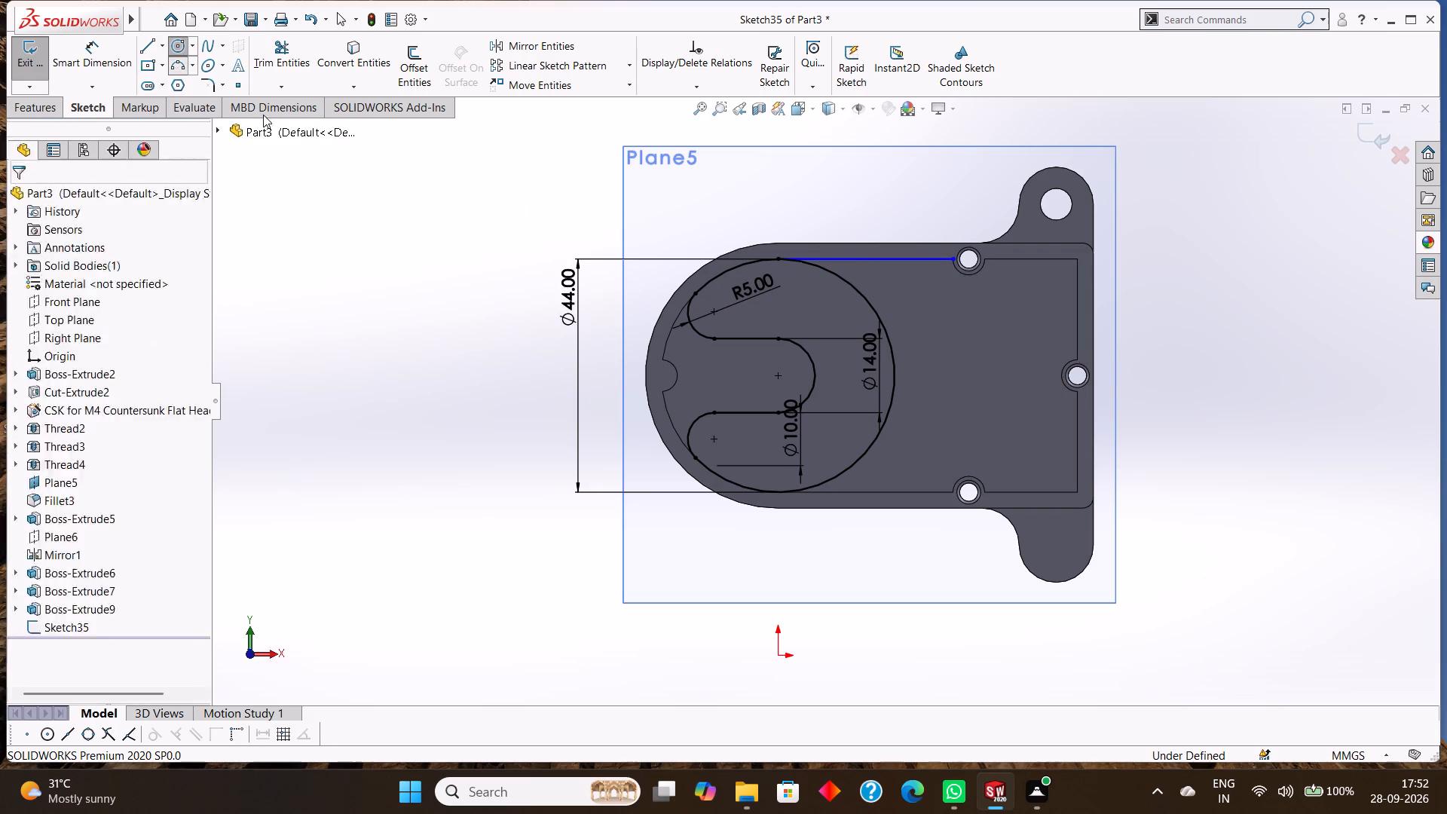
{"action": "left_click", "coordinate": [952, 259]}
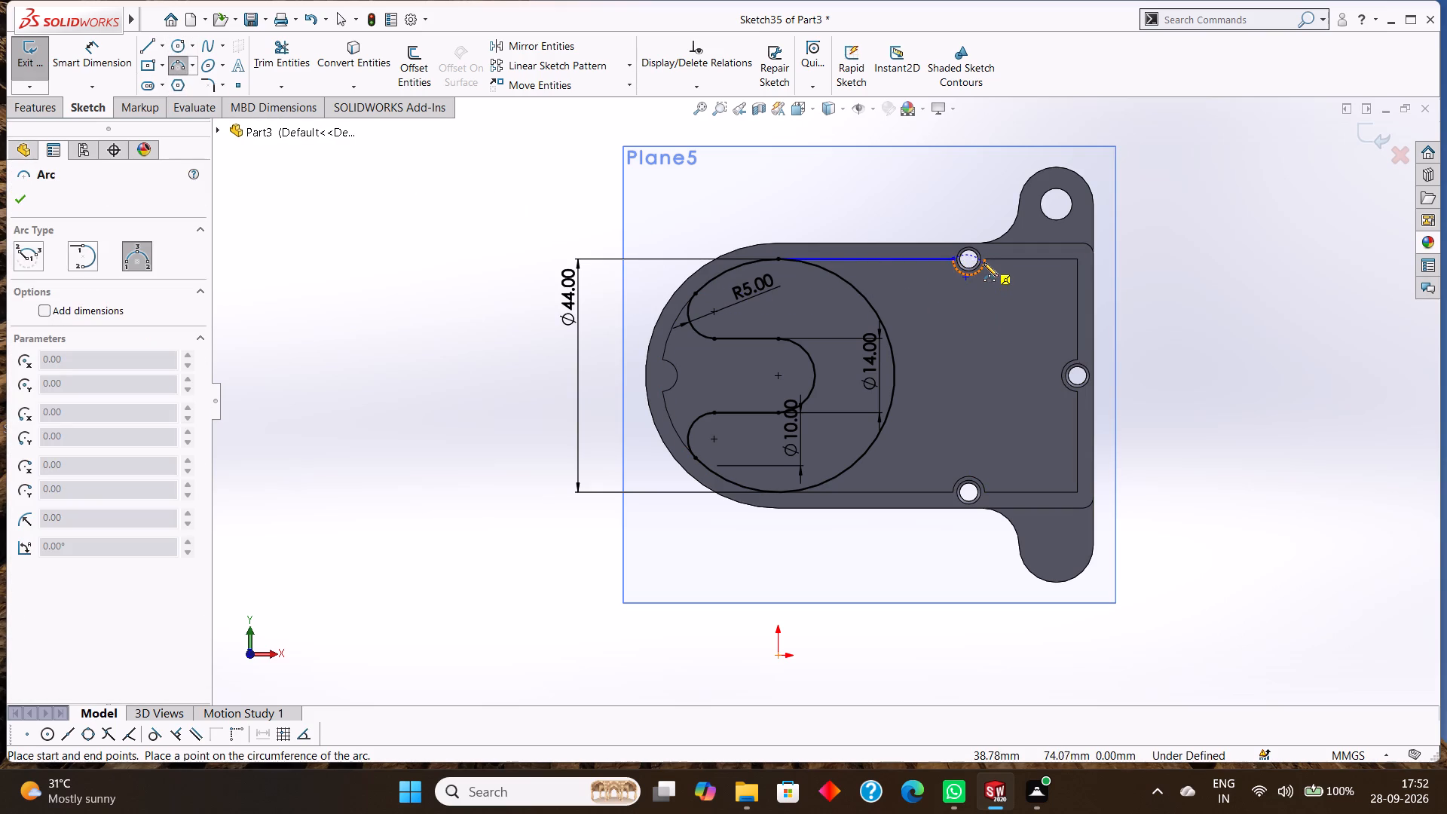
{"action": "left_click", "coordinate": [984, 260]}
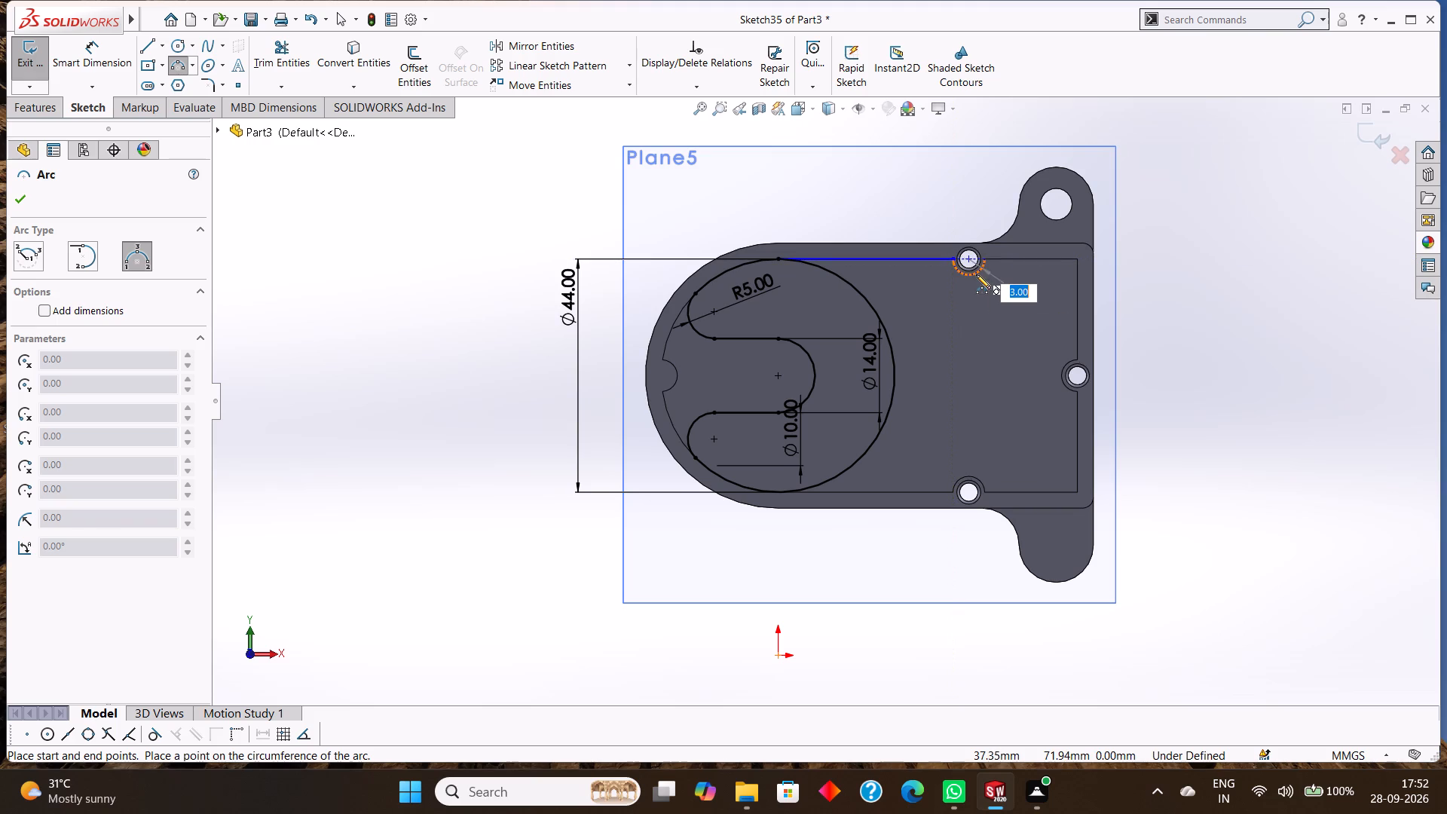
{"action": "left_click", "coordinate": [976, 274]}
{"action": "right_click", "coordinate": [999, 317]}
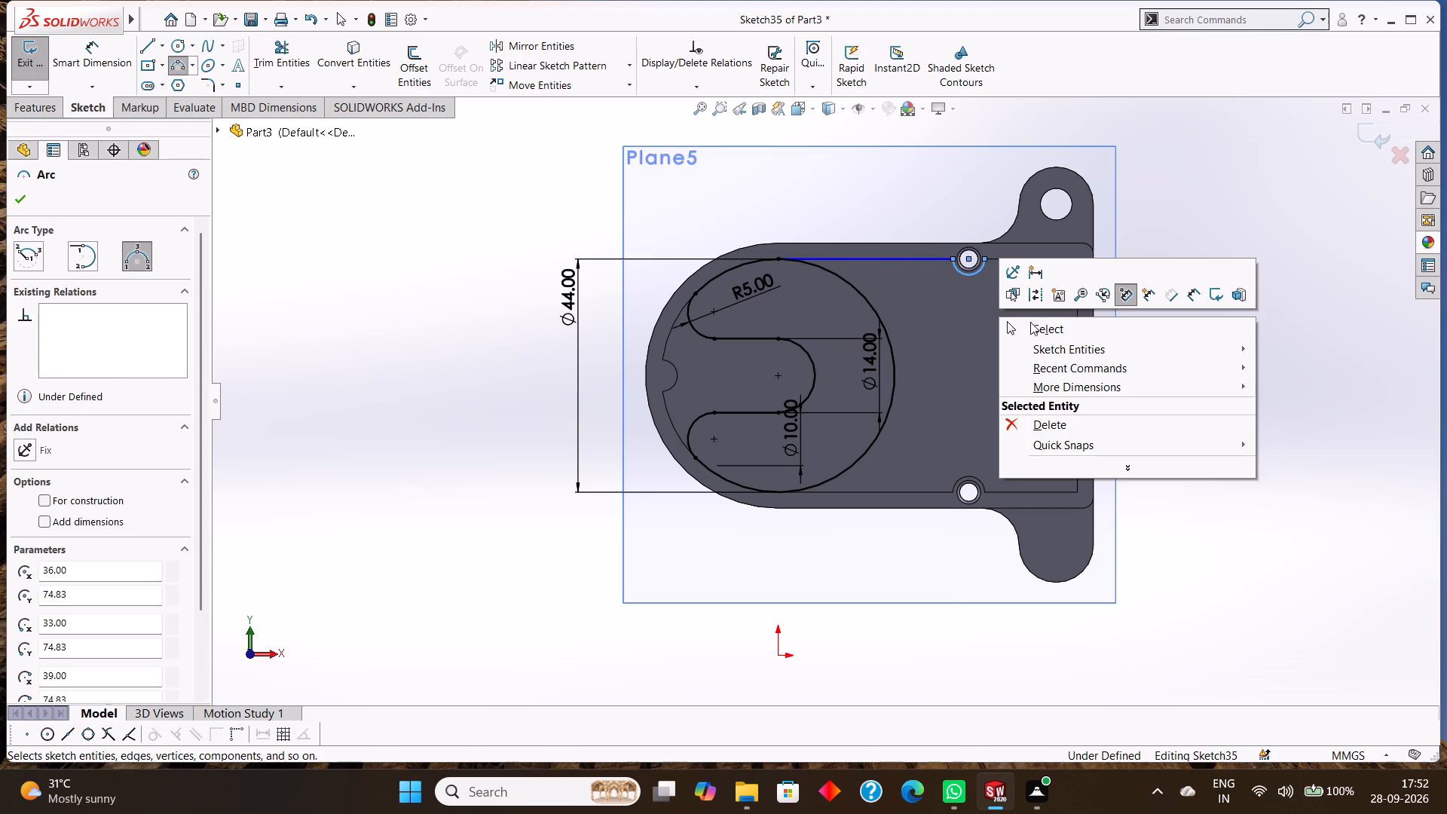
{"action": "left_click", "coordinate": [1035, 326]}
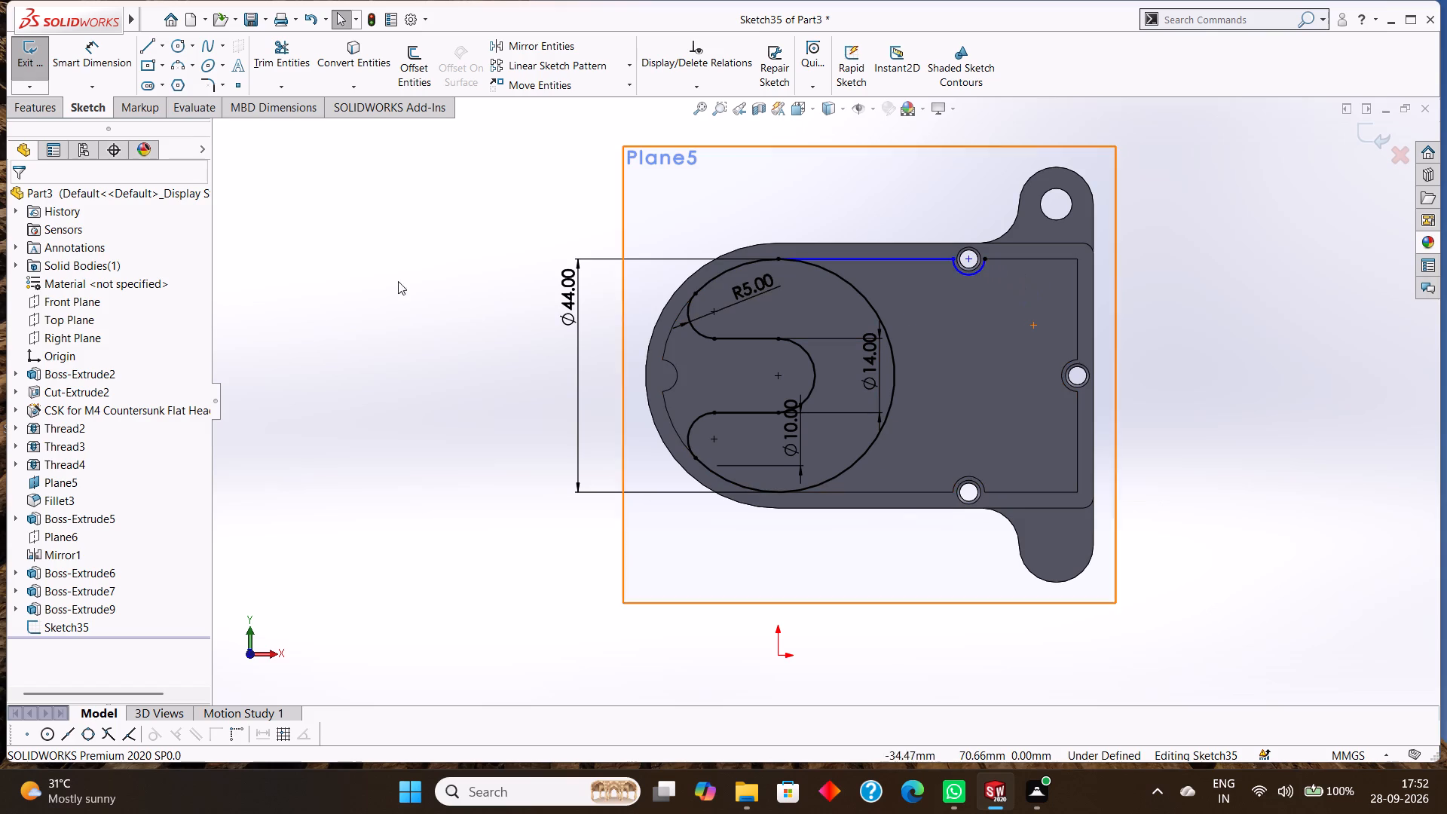
Draw lines from the arc's far end along the upper cavity wall to the corner and down the end wall to its screw boss.
{"action": "left_click", "coordinate": [147, 47]}
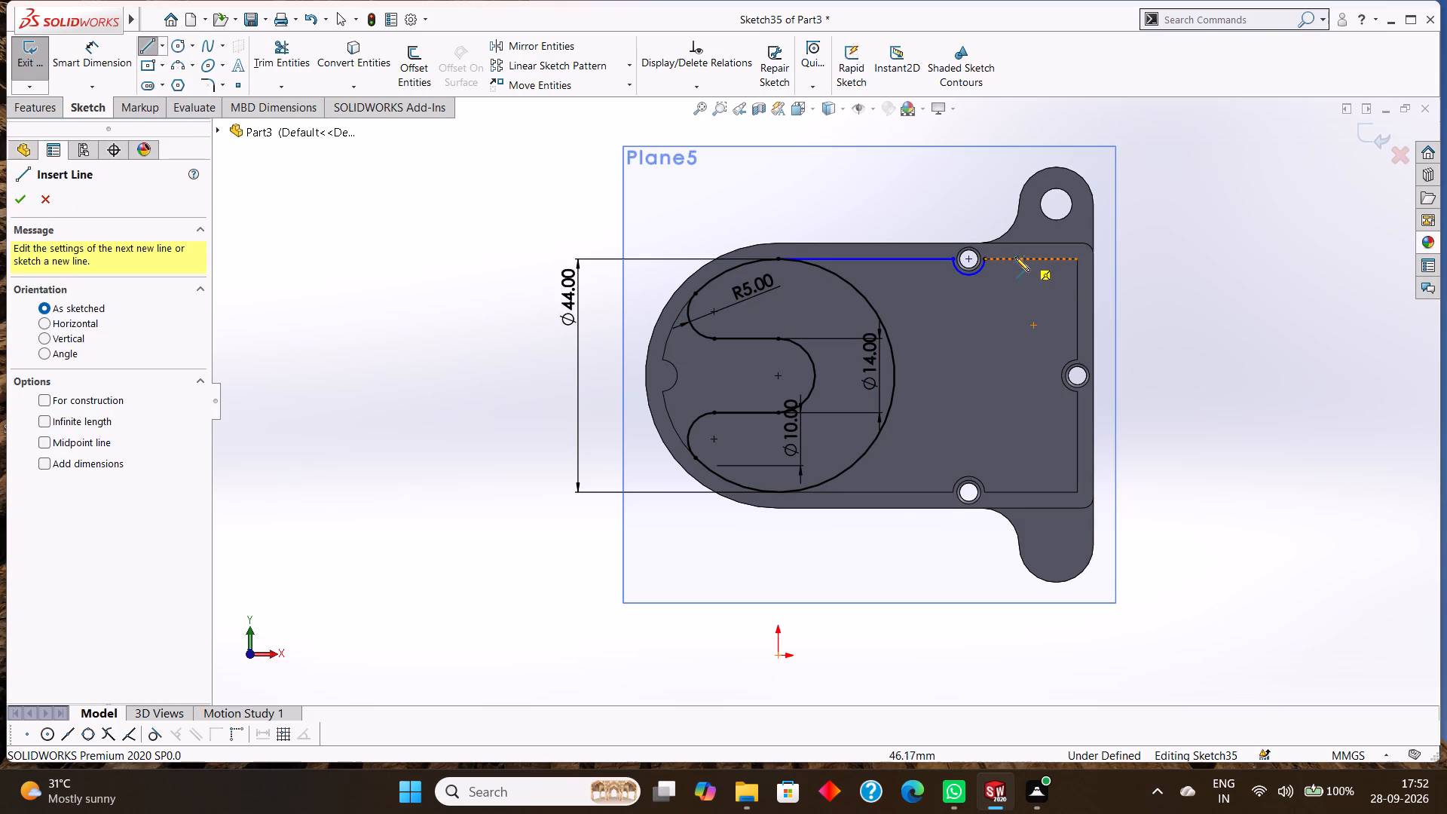
{"action": "left_click", "coordinate": [987, 257]}
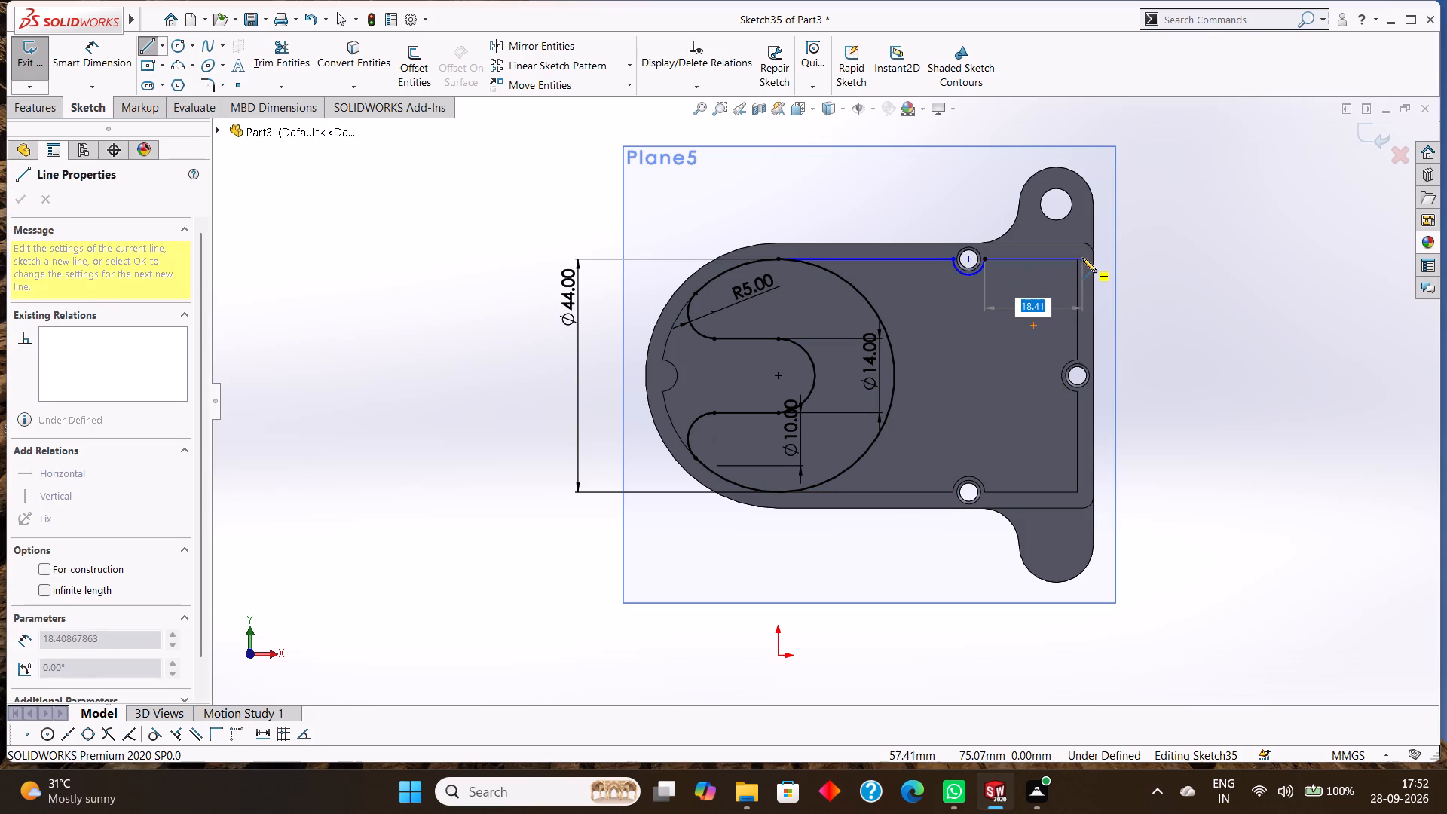
{"action": "left_click", "coordinate": [1079, 259]}
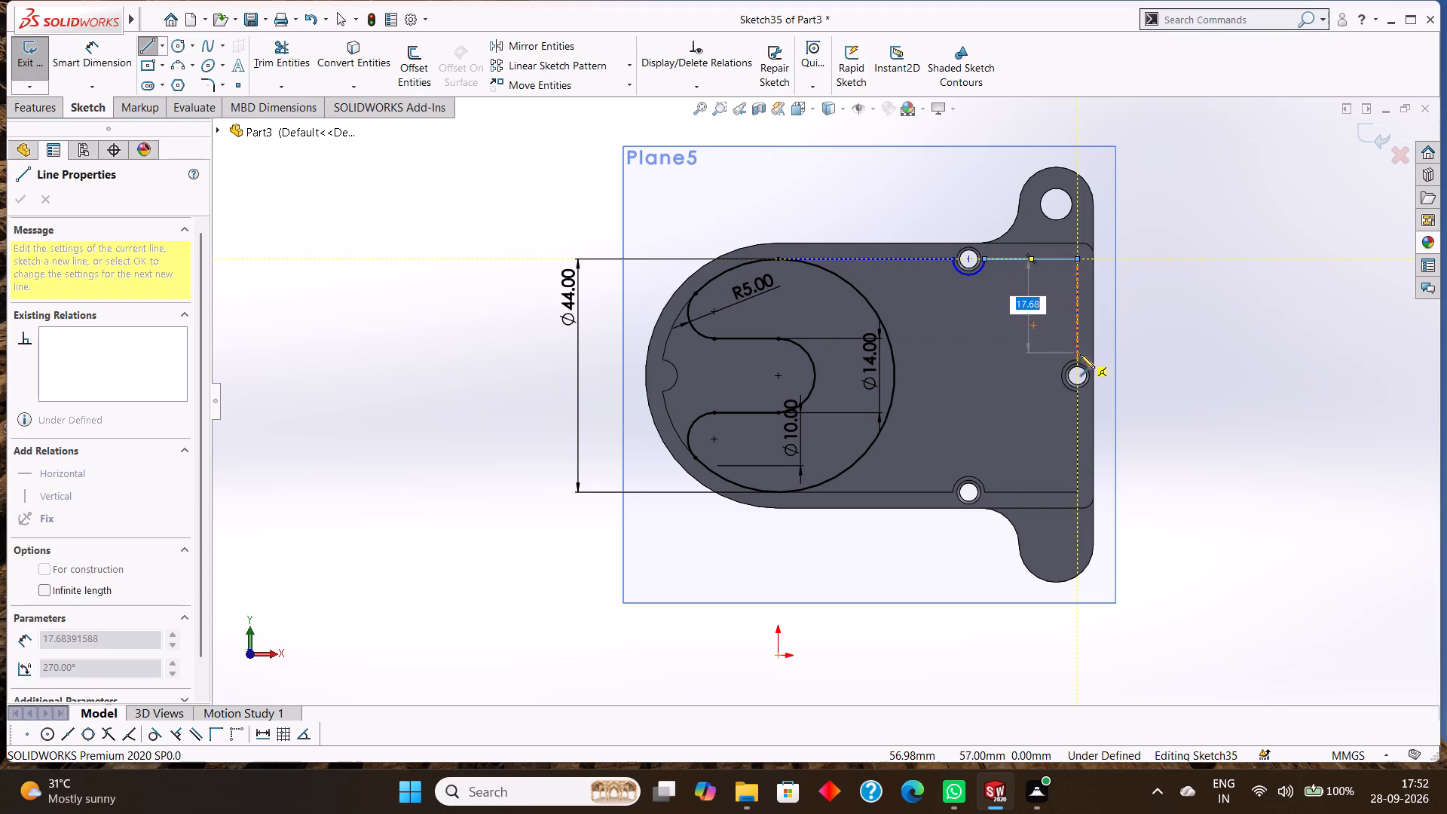
{"action": "left_click", "coordinate": [1078, 359]}
{"action": "right_click", "coordinate": [1030, 364]}
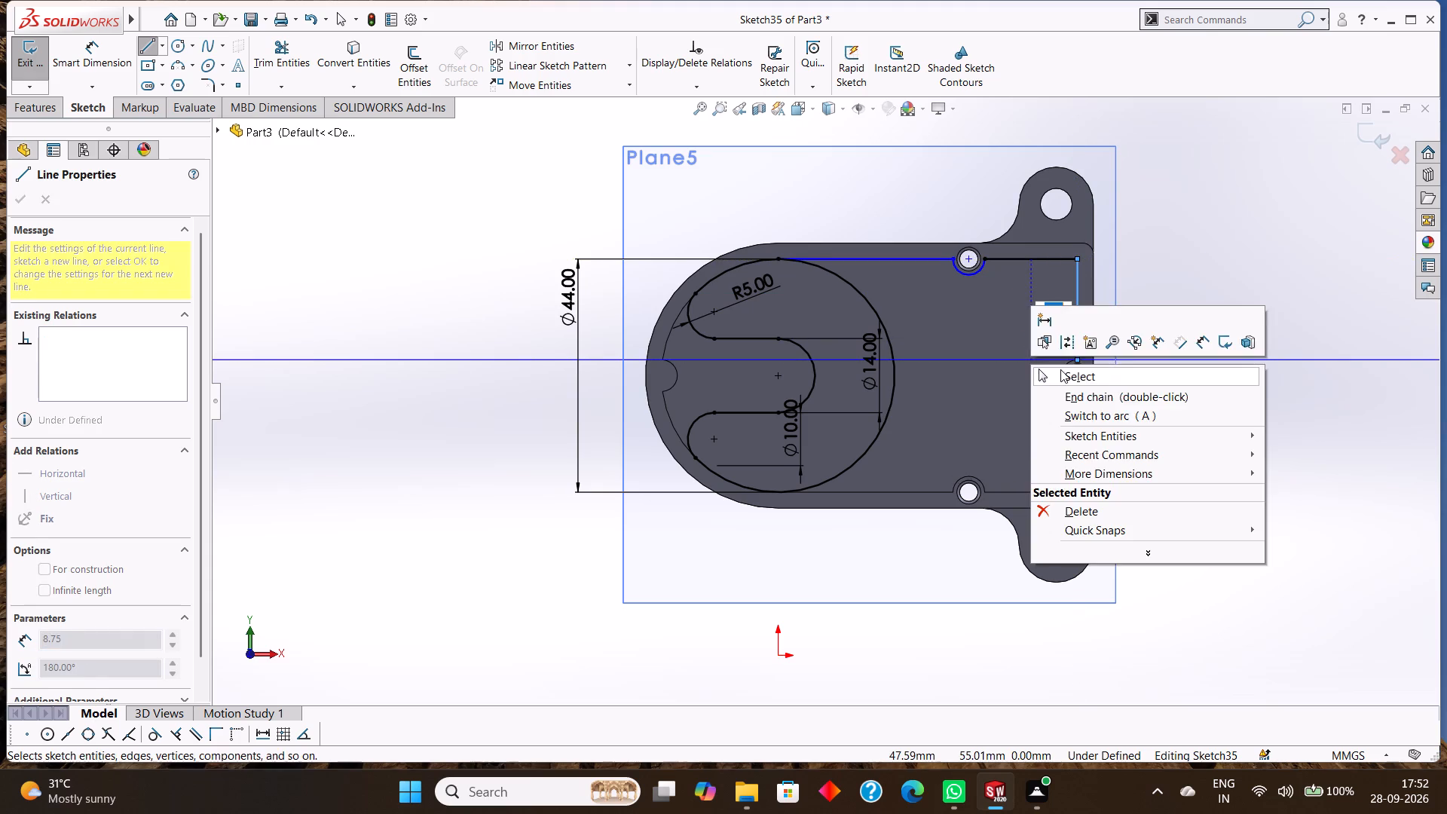
{"action": "left_click", "coordinate": [1061, 369]}
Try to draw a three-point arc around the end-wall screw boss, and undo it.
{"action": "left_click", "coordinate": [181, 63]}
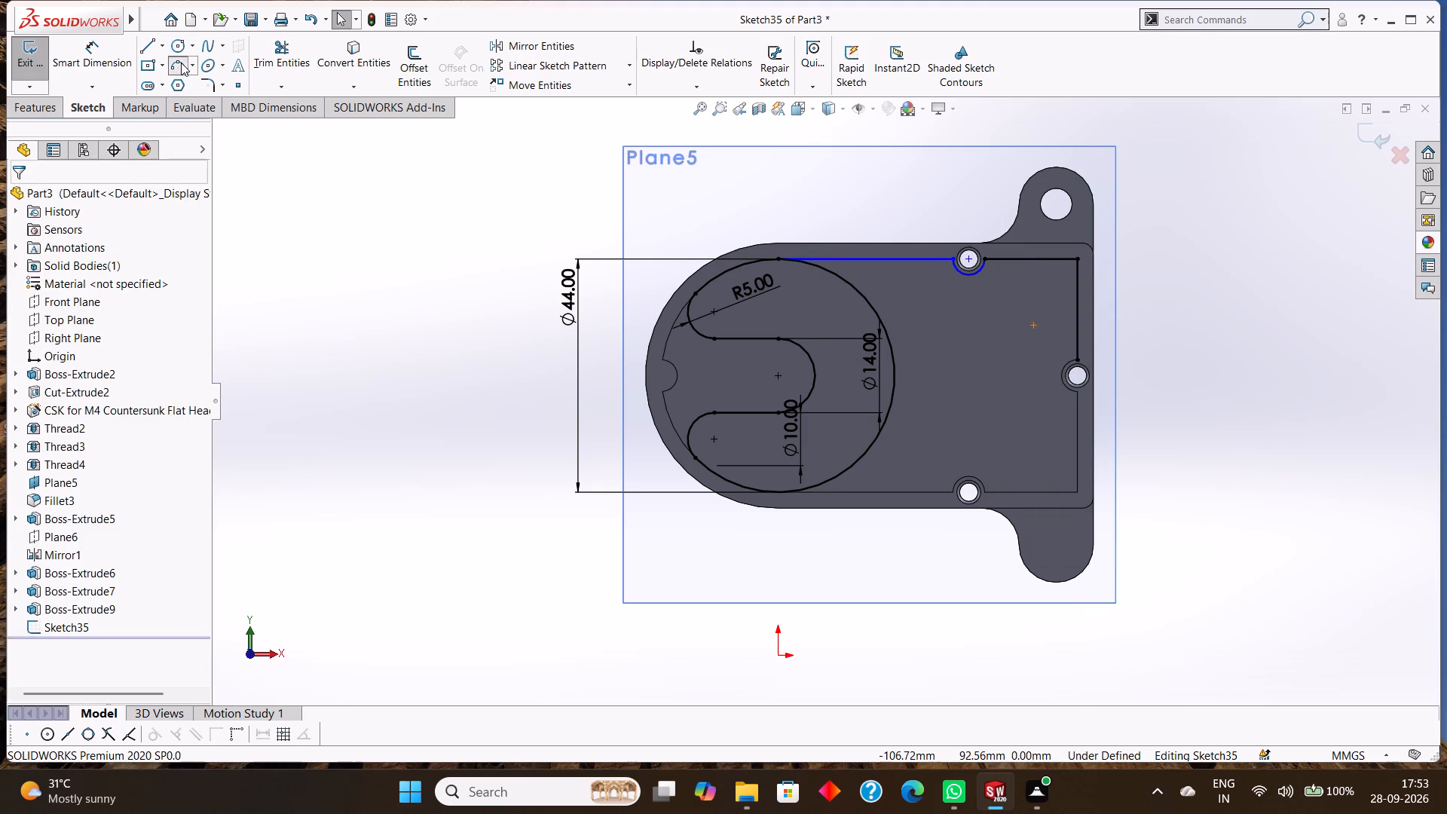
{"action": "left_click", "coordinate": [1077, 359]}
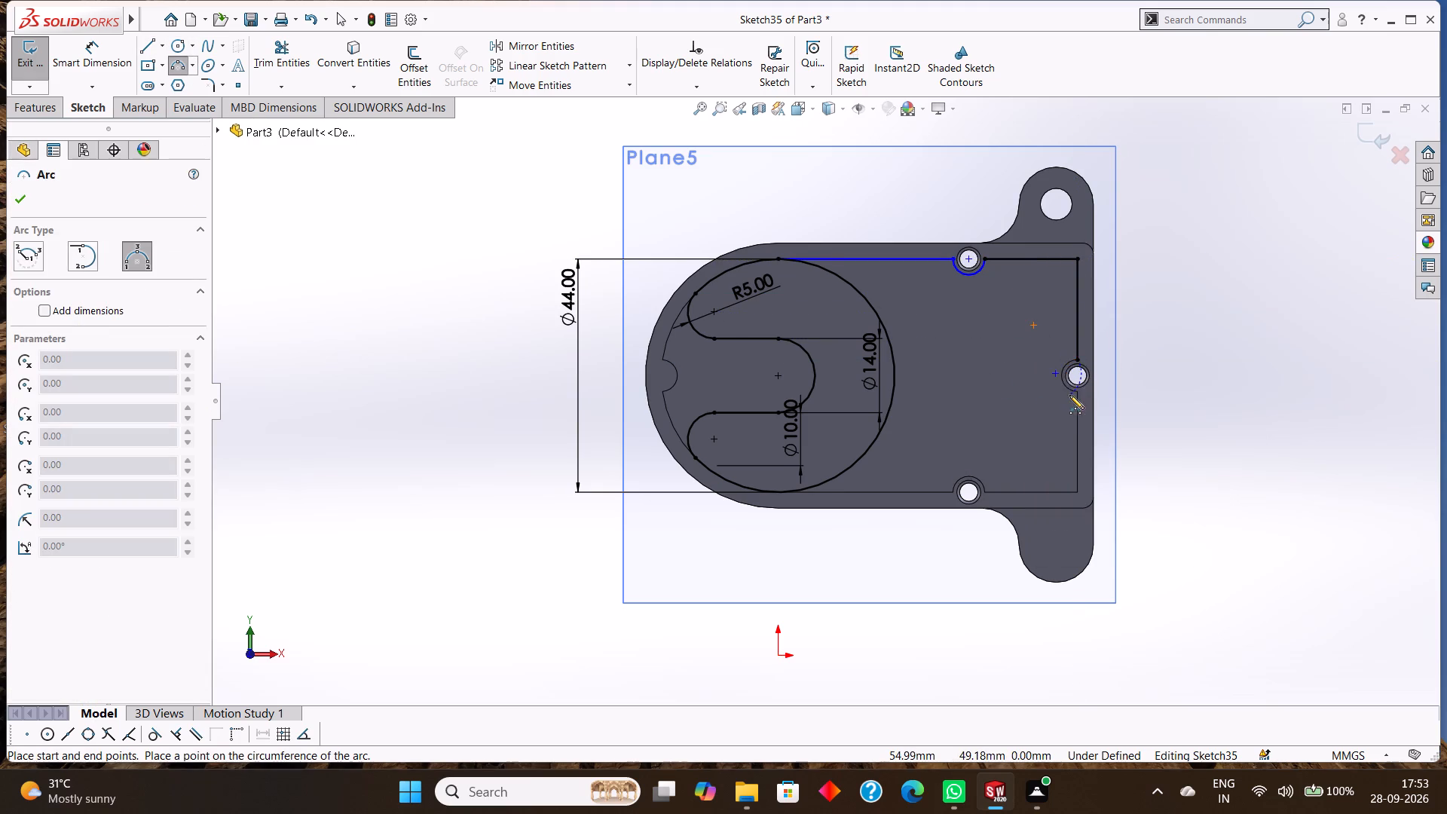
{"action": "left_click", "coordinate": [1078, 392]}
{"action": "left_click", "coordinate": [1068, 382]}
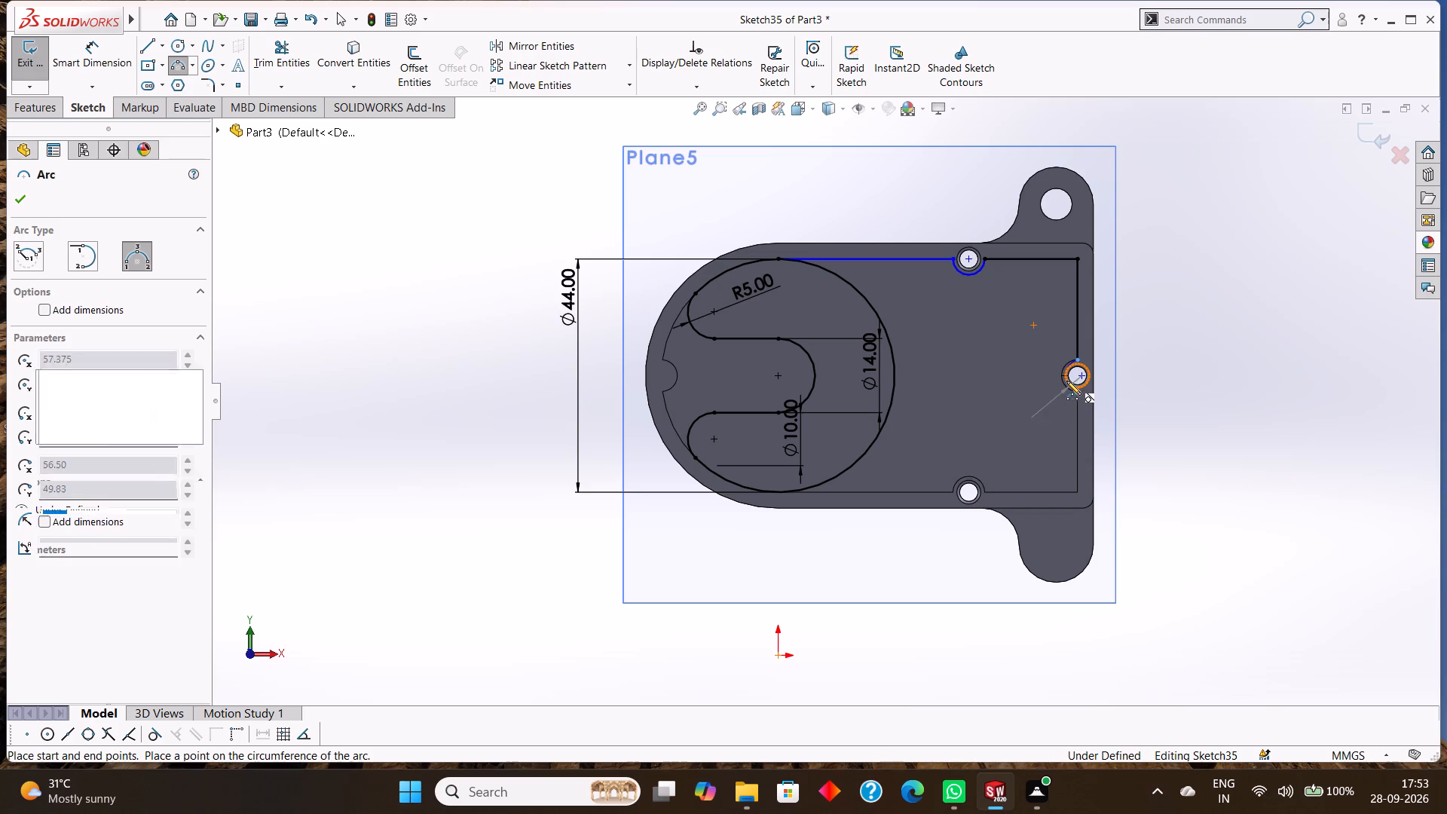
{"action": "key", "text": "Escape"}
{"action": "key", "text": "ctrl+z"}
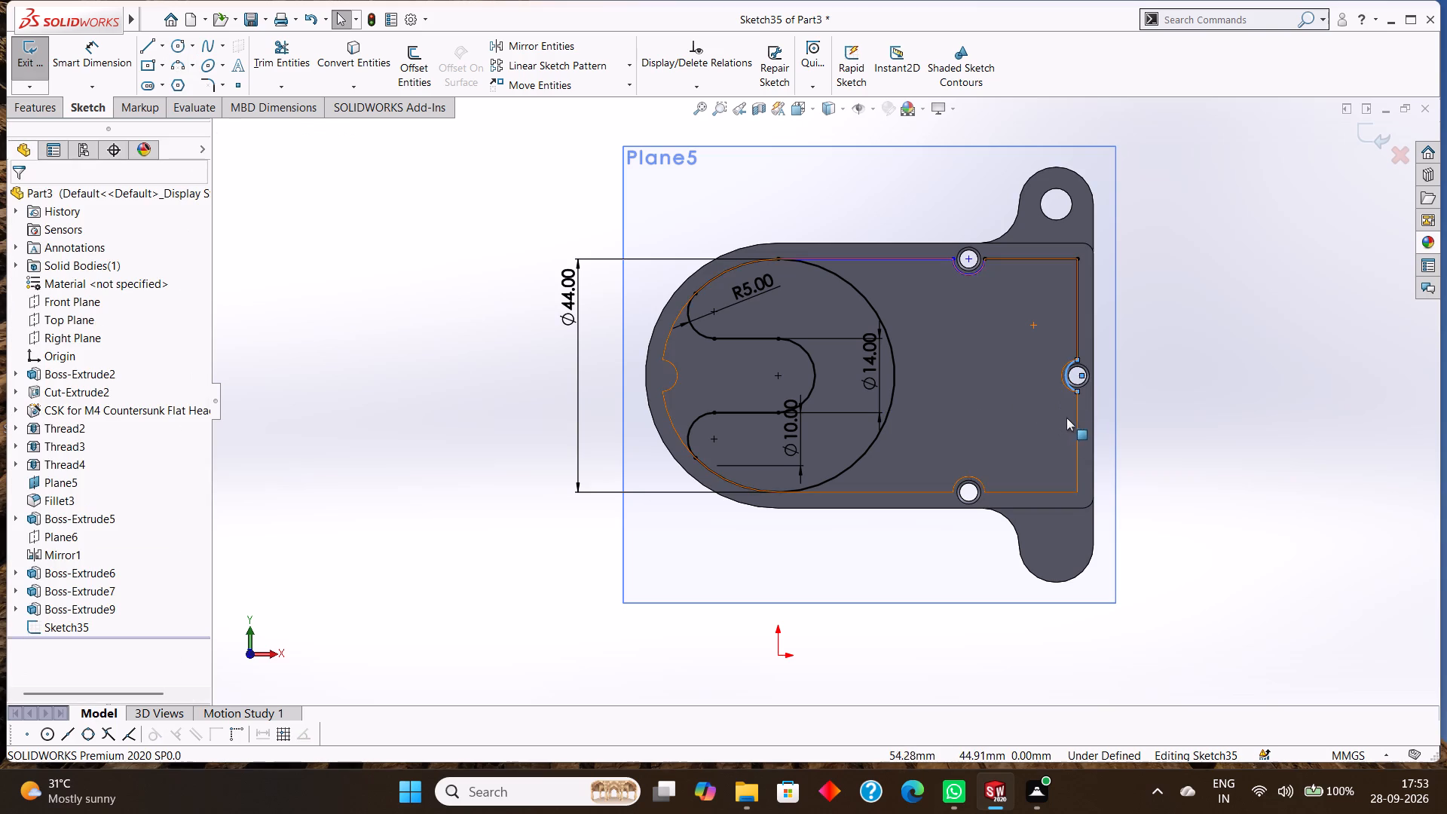
Draw a three-point arc of 3 mm radius around the cavity side of the end-wall screw boss, starting from the vertical line's end.
{"action": "left_click", "coordinate": [171, 63]}
{"action": "left_click", "coordinate": [1078, 359]}
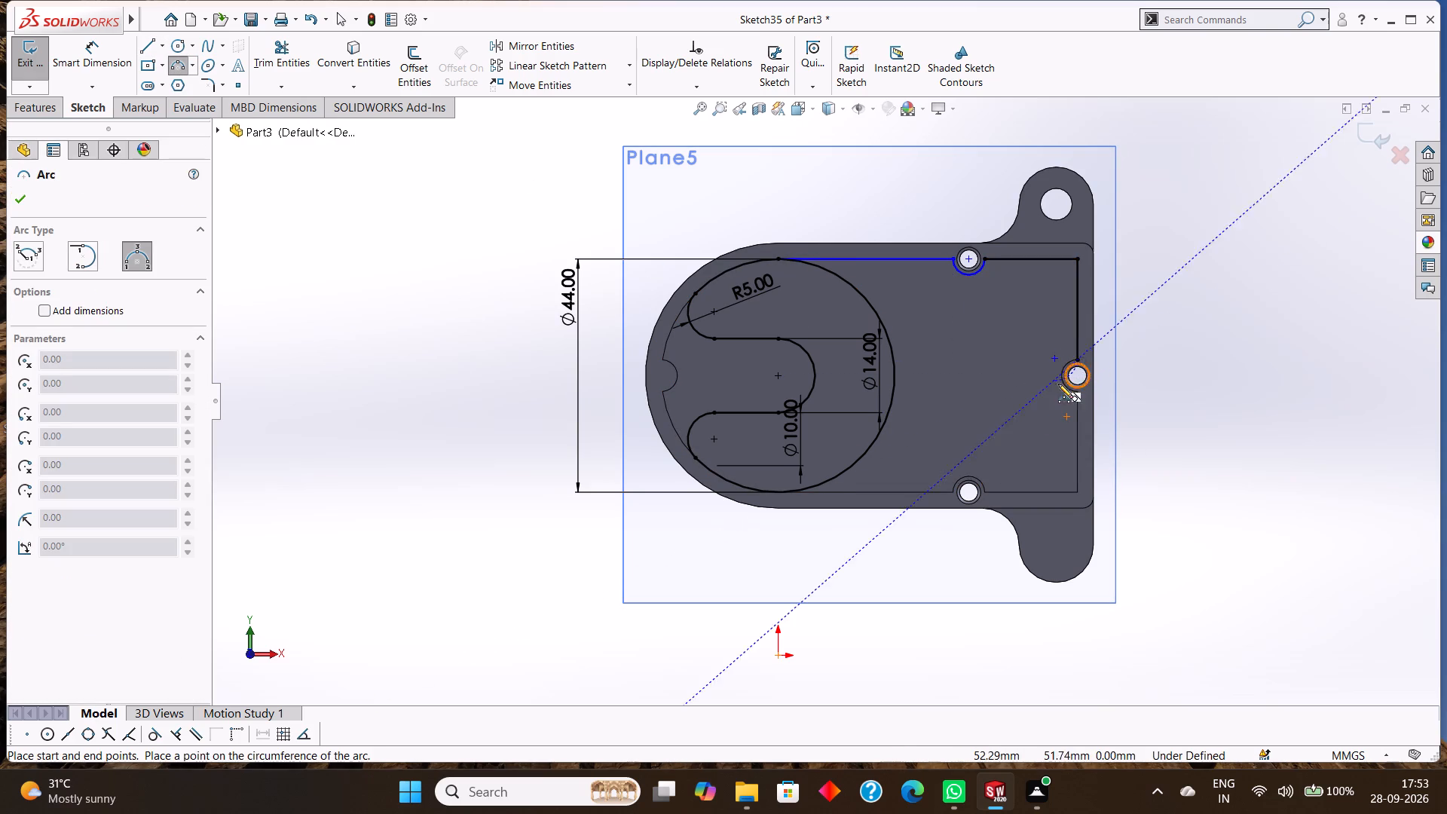
{"action": "left_click", "coordinate": [1076, 391]}
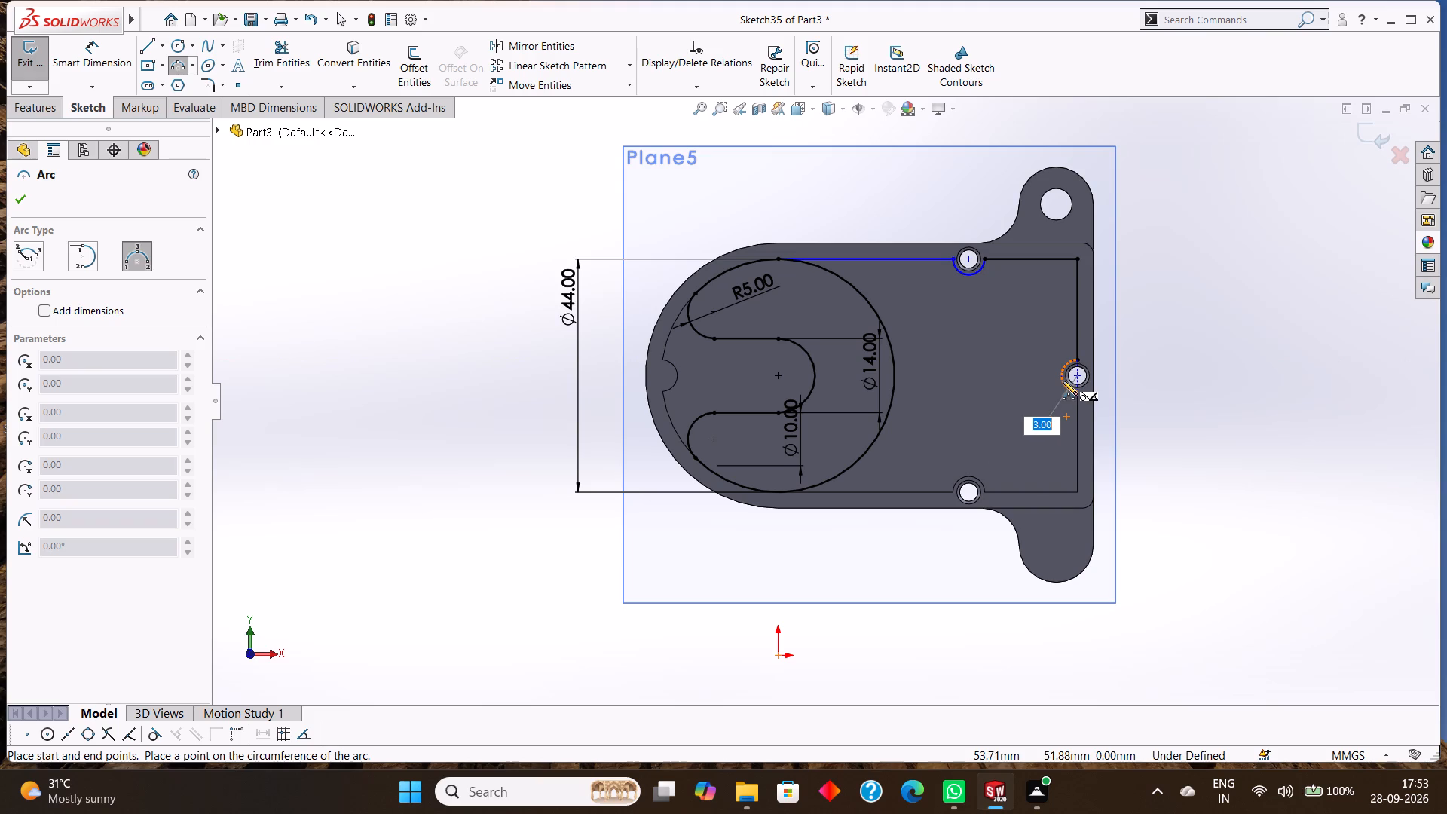
{"action": "left_click", "coordinate": [1063, 381]}
{"action": "left_click", "coordinate": [19, 197]}
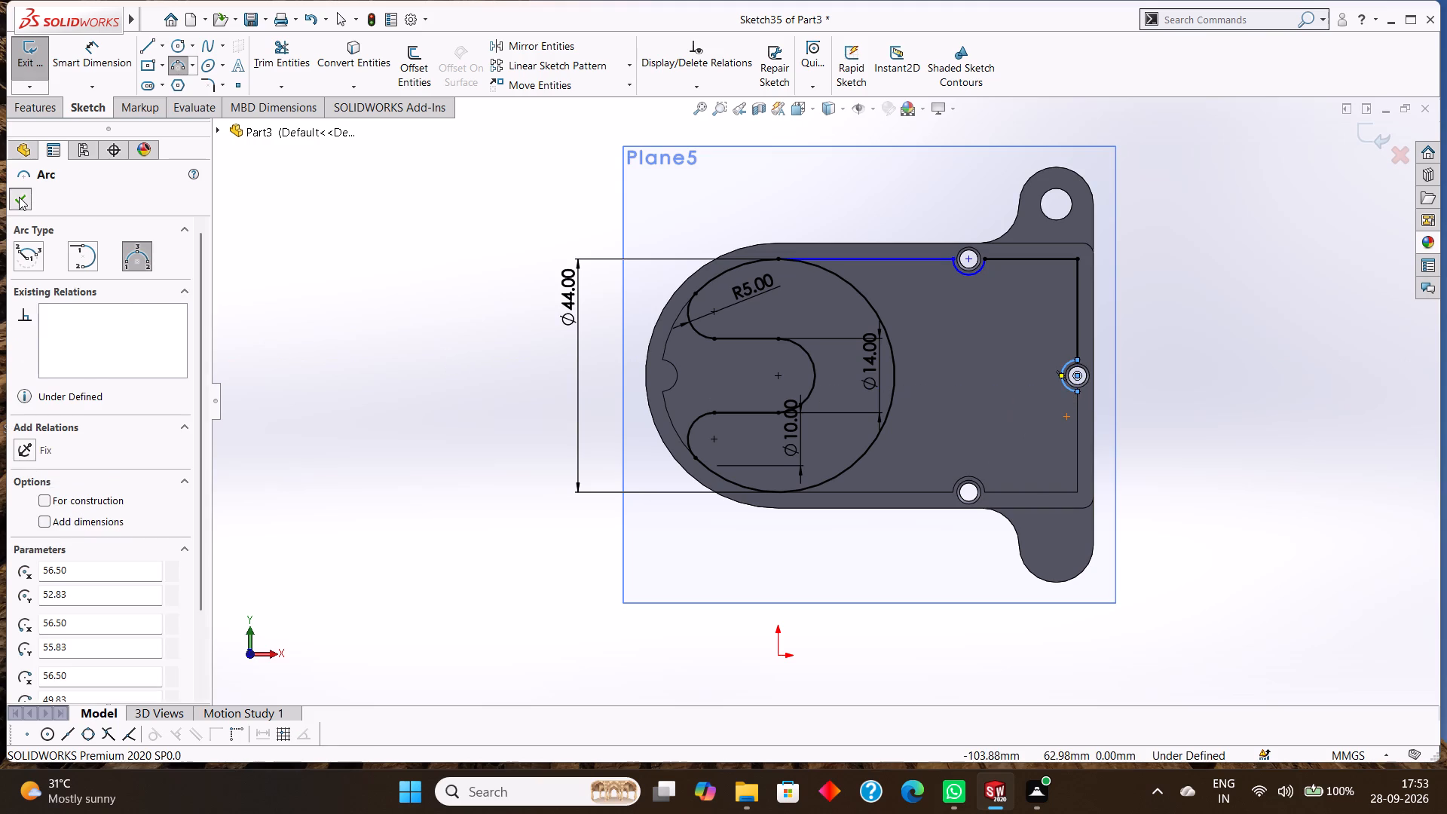
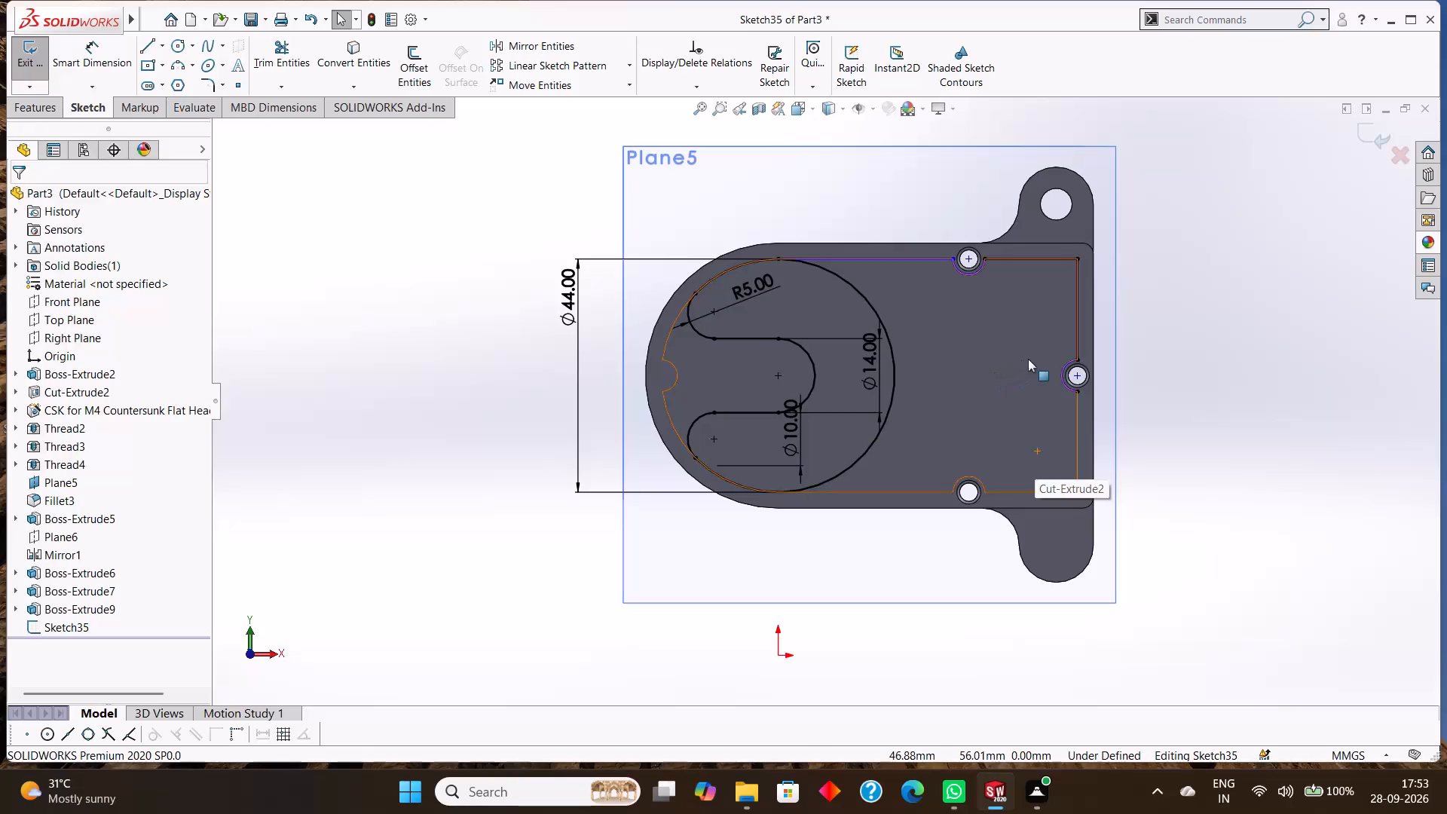
Draw lines from the end-wall arc down to the lower cavity corner and 17.5 mm along the lower wall to its screw boss.
{"action": "left_click", "coordinate": [149, 48]}
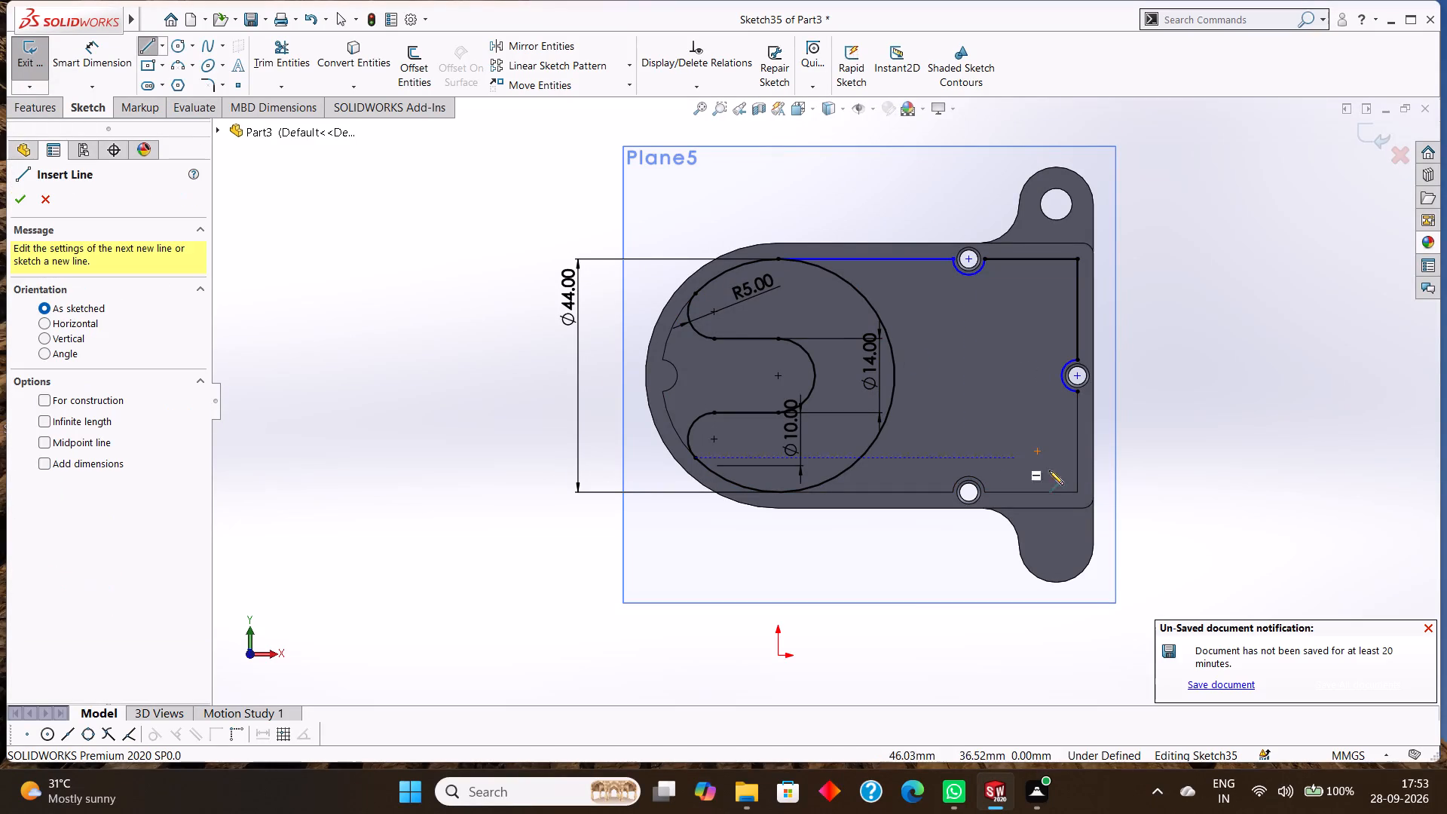
{"action": "left_click", "coordinate": [1078, 391]}
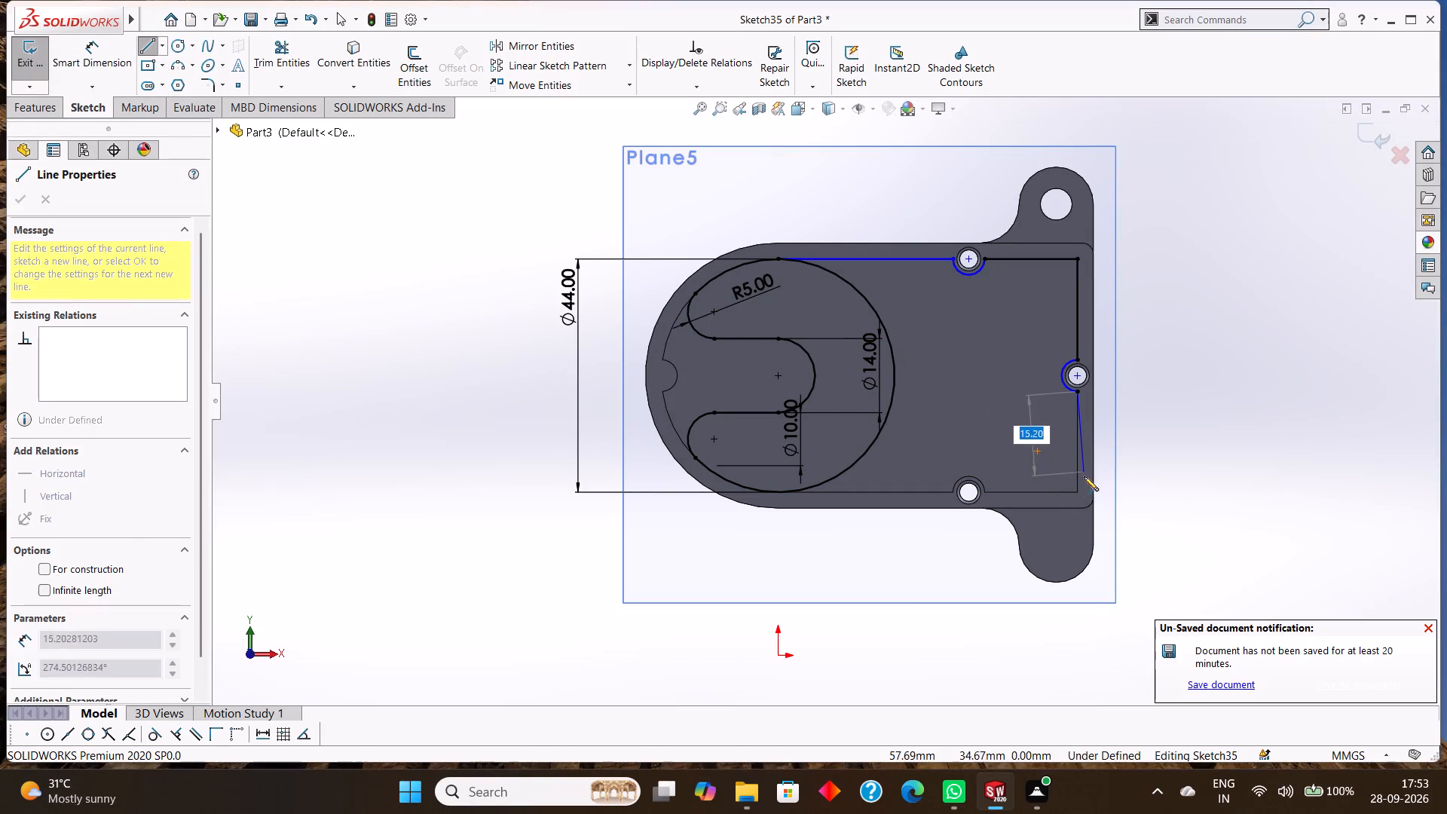
{"action": "left_click", "coordinate": [1081, 491]}
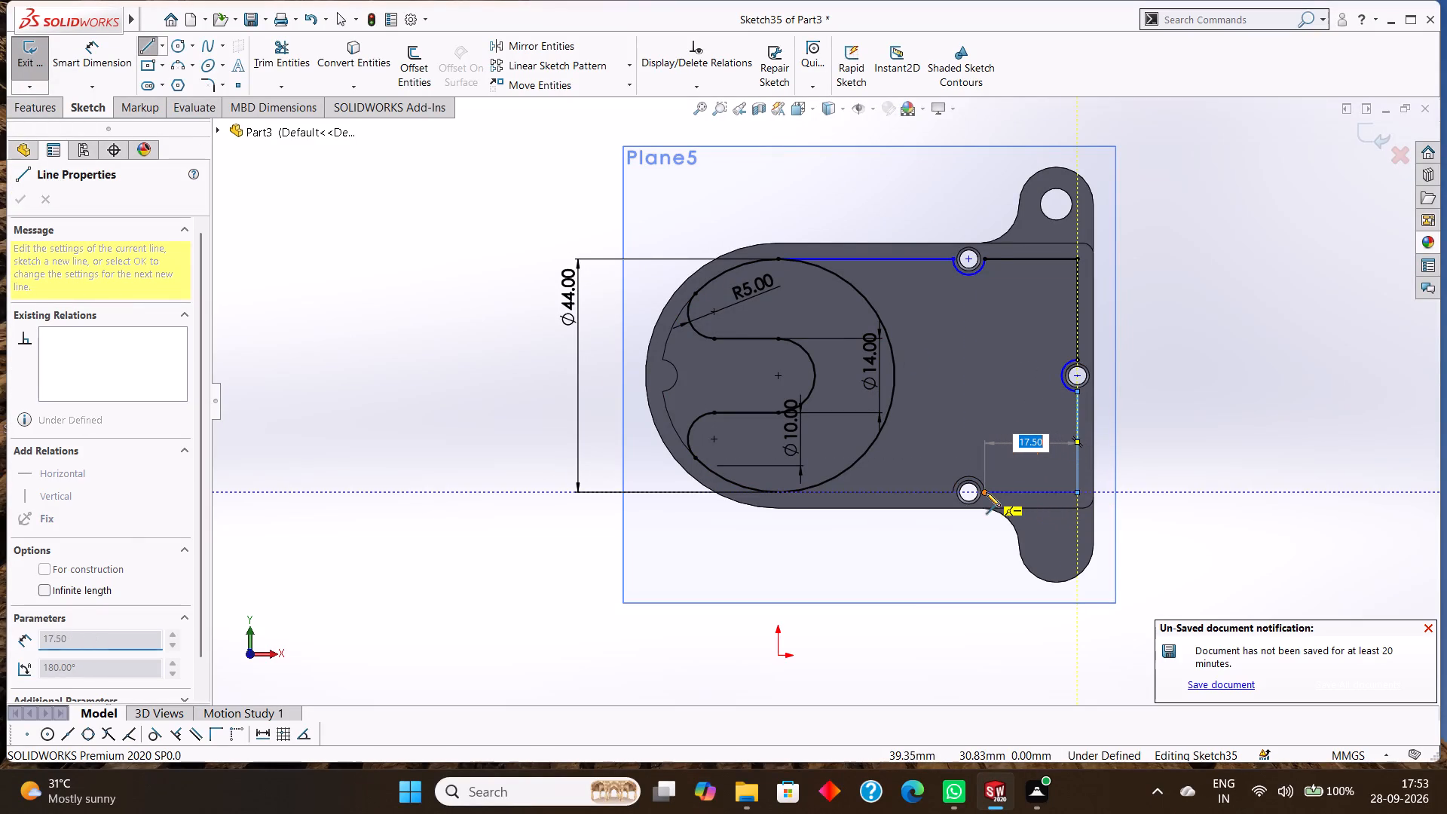
{"action": "left_click", "coordinate": [986, 492]}
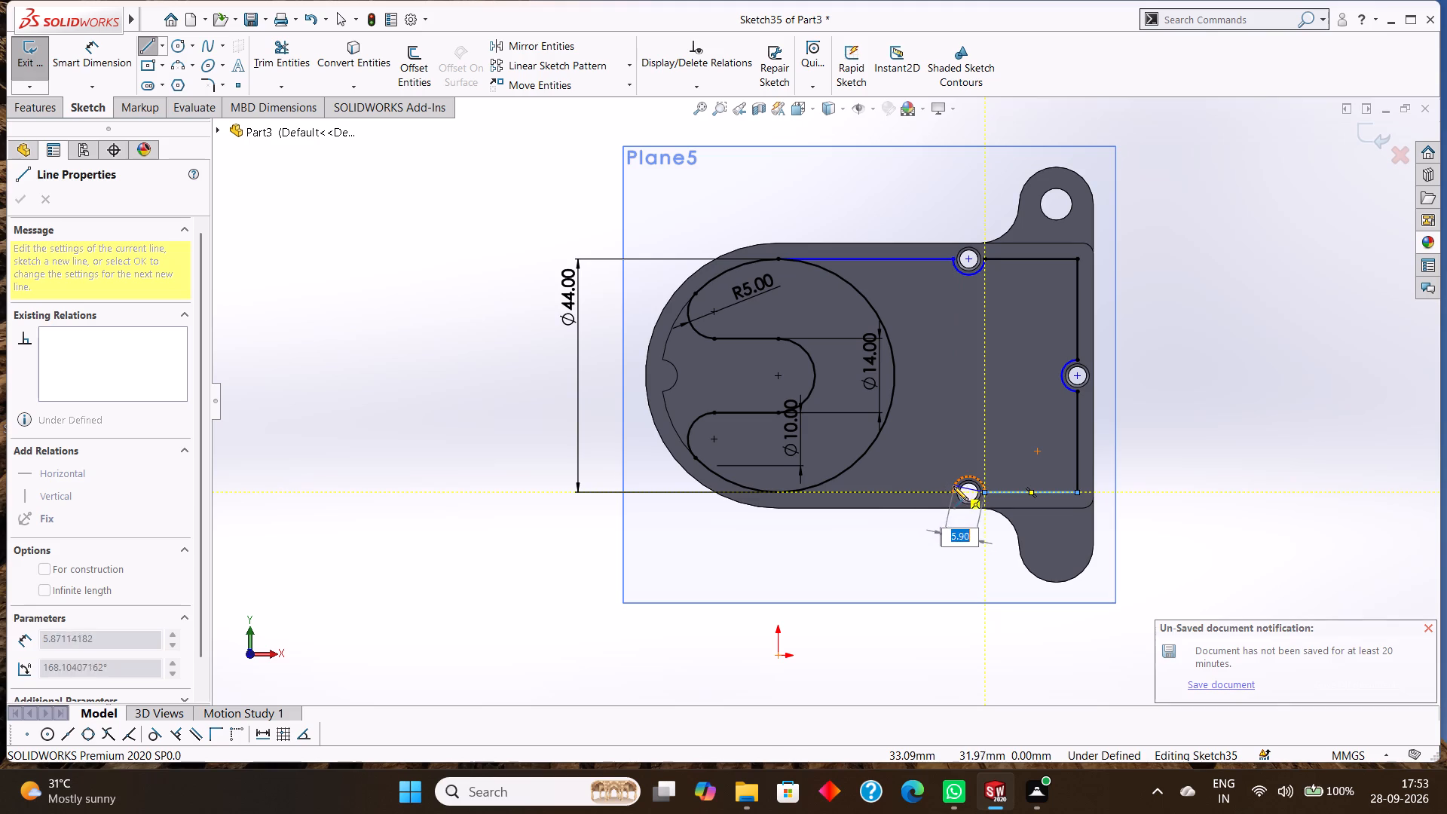
{"action": "right_click", "coordinate": [984, 436]}
{"action": "left_click", "coordinate": [1011, 441]}
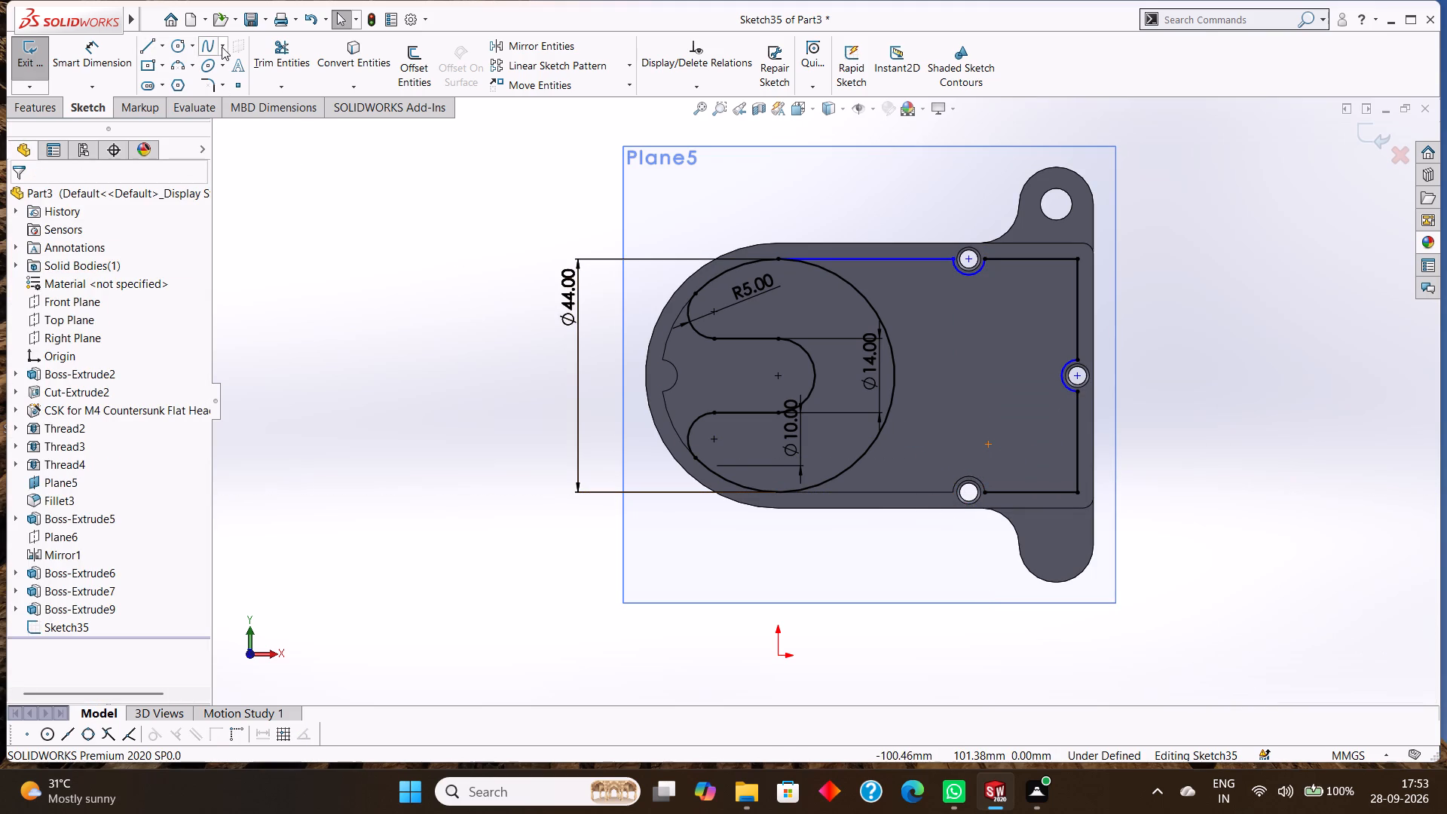
Draw a three-point arc of 3 mm radius around the cavity side of the lower screw boss, starting from the horizontal line's end.
{"action": "left_click", "coordinate": [182, 63]}
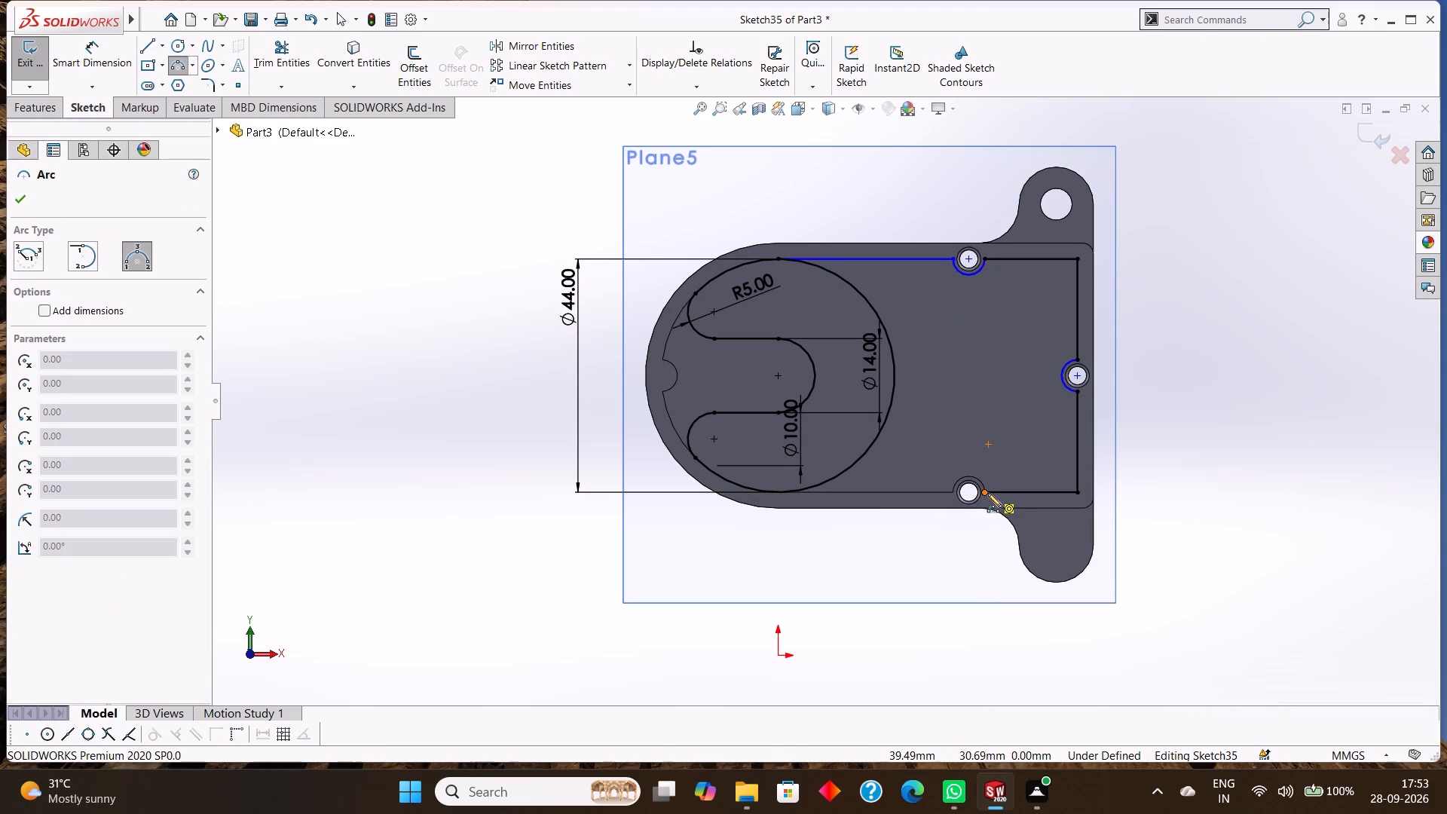
{"action": "left_click", "coordinate": [987, 491]}
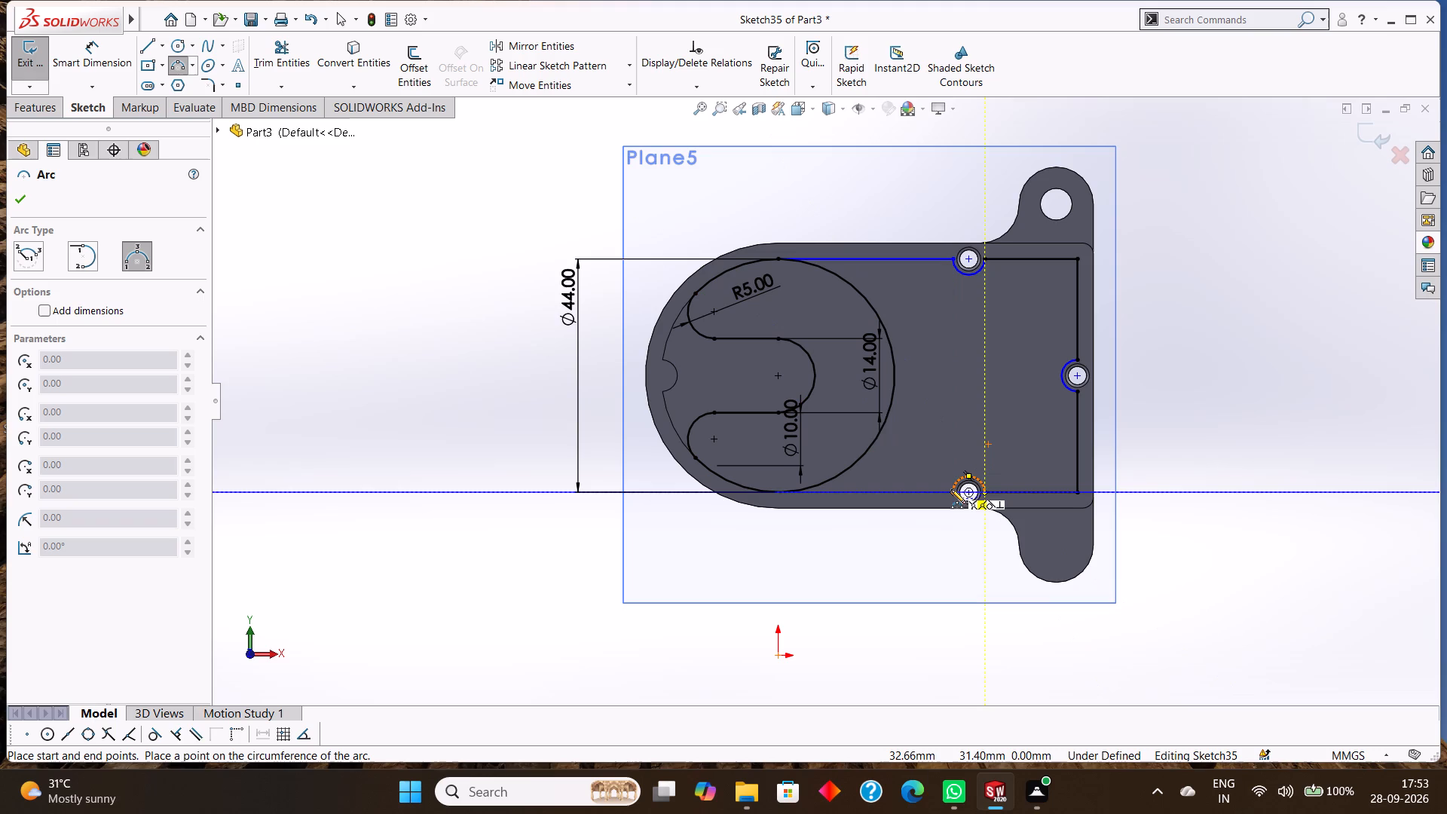
{"action": "left_click", "coordinate": [951, 489]}
{"action": "left_click", "coordinate": [962, 480]}
{"action": "right_click", "coordinate": [948, 405]}
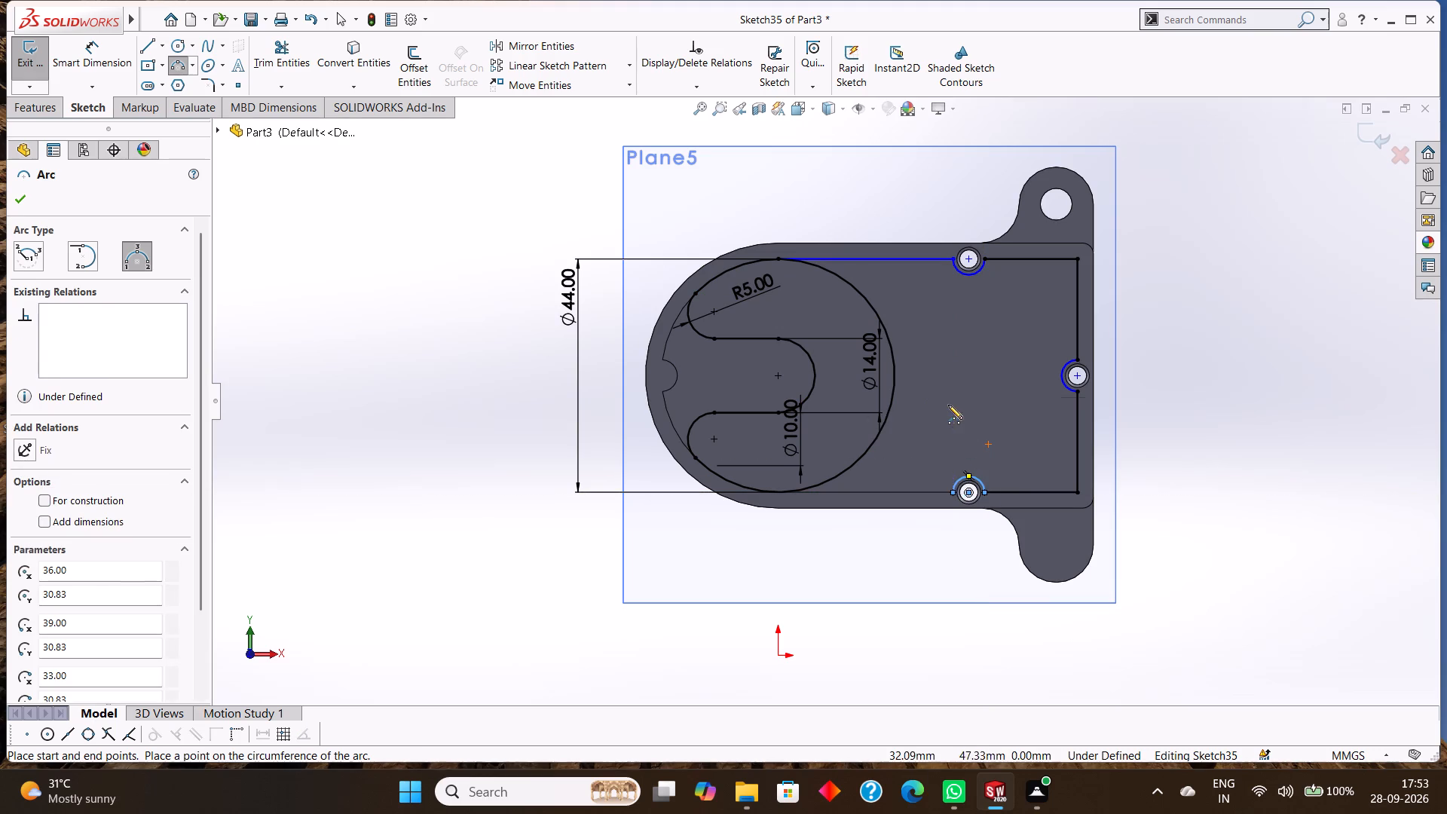
{"action": "left_click", "coordinate": [981, 413]}
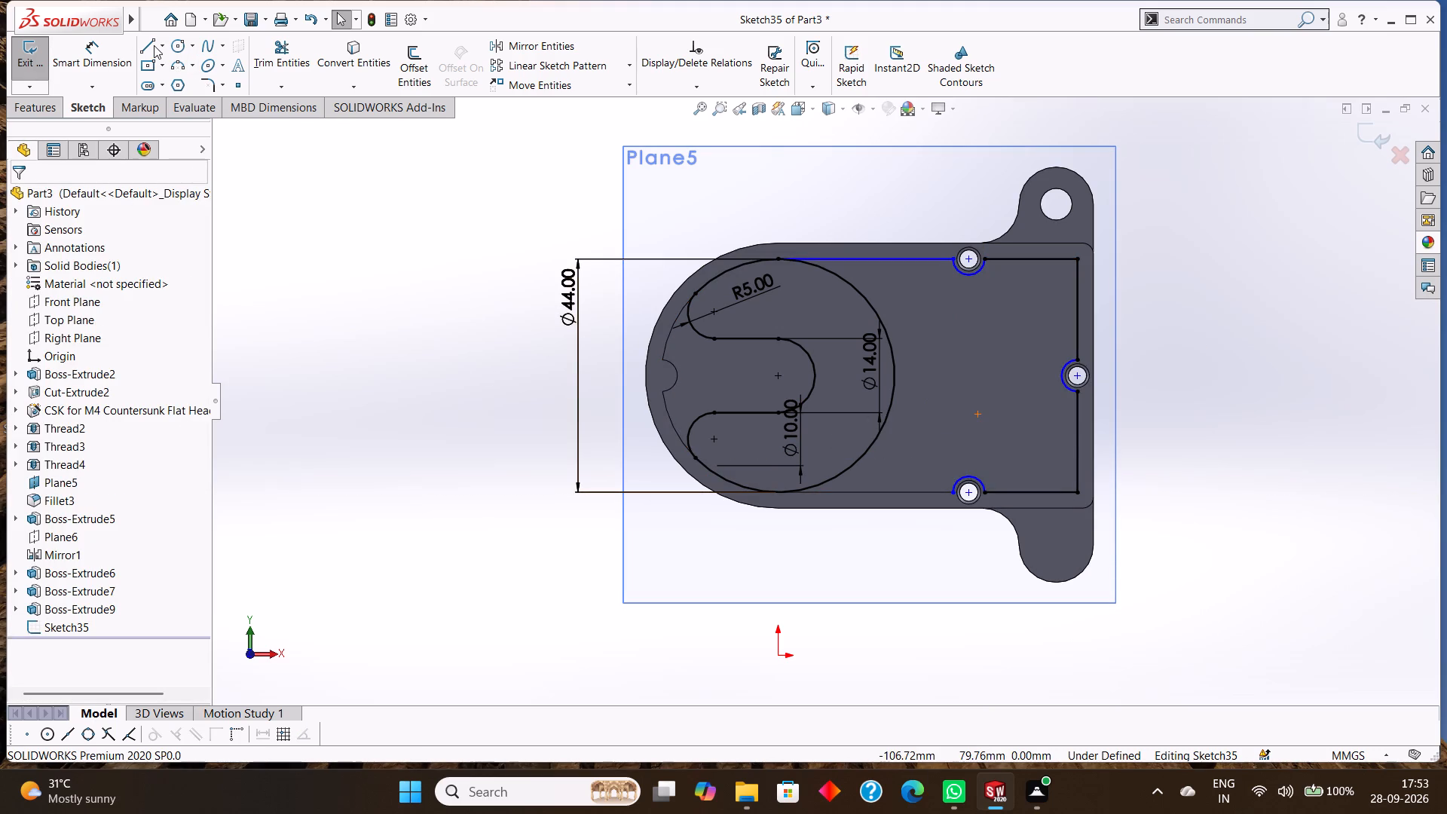
Draw a 33 mm horizontal line along the lower cavity wall from the lower boss arc to the bottom of the 44 mm circle.
{"action": "left_click", "coordinate": [150, 43]}
{"action": "left_click", "coordinate": [956, 493]}
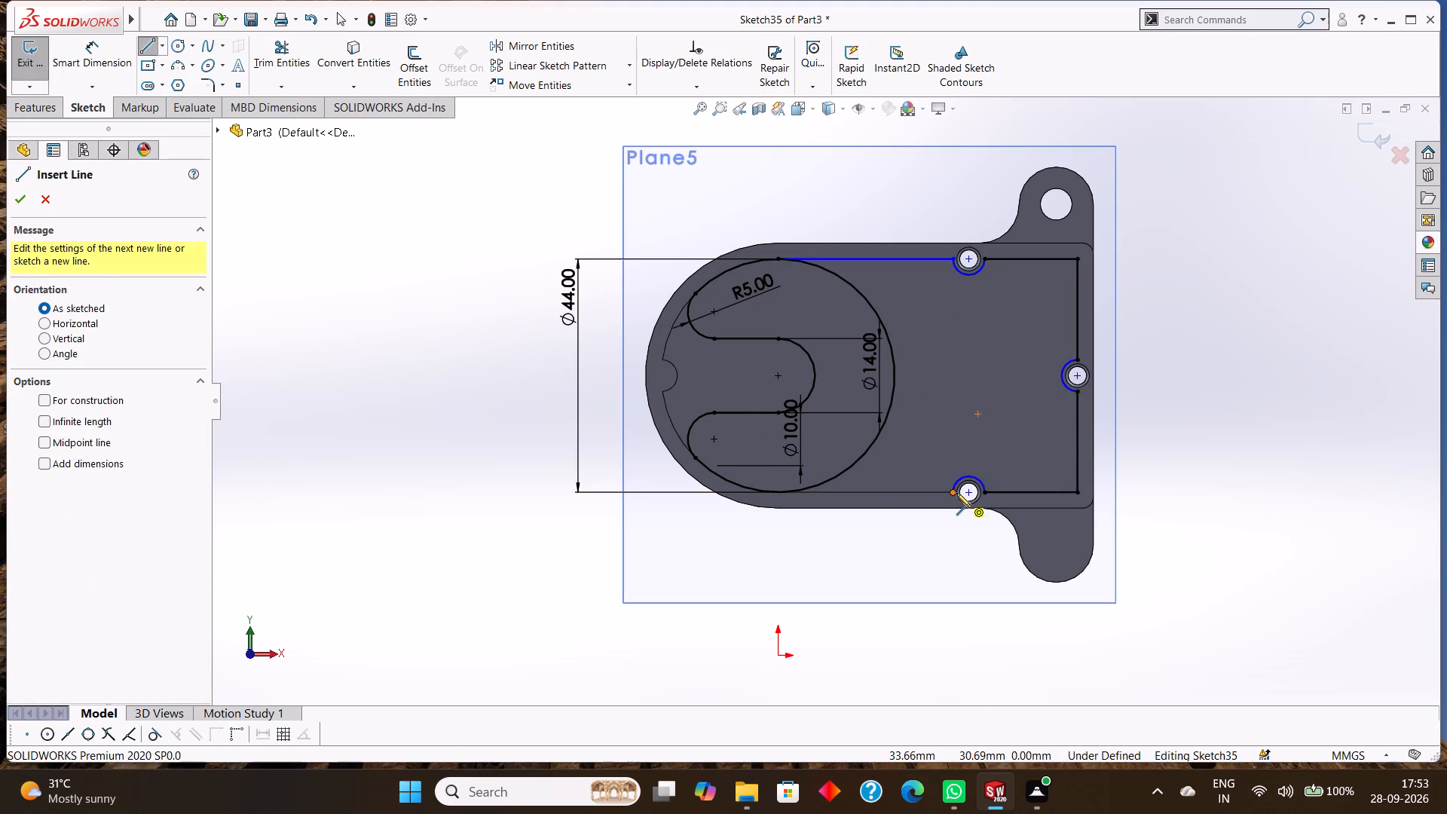
{"action": "left_click", "coordinate": [782, 493]}
{"action": "right_click", "coordinate": [907, 449]}
{"action": "left_click", "coordinate": [931, 454]}
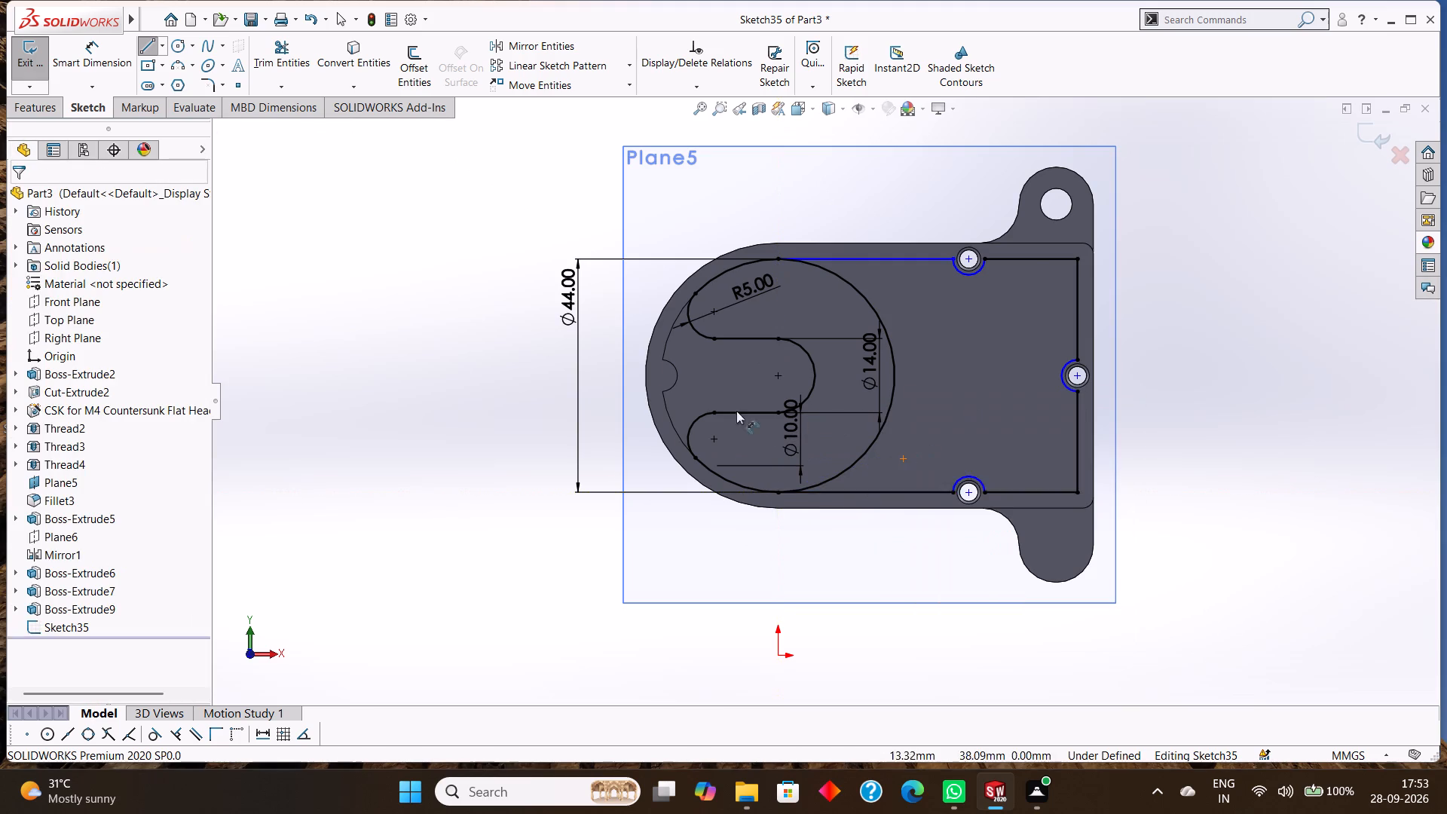
Trim away the portion of the 44 mm circle that crosses the inside of the cavity outline.
{"action": "left_click", "coordinate": [275, 56]}
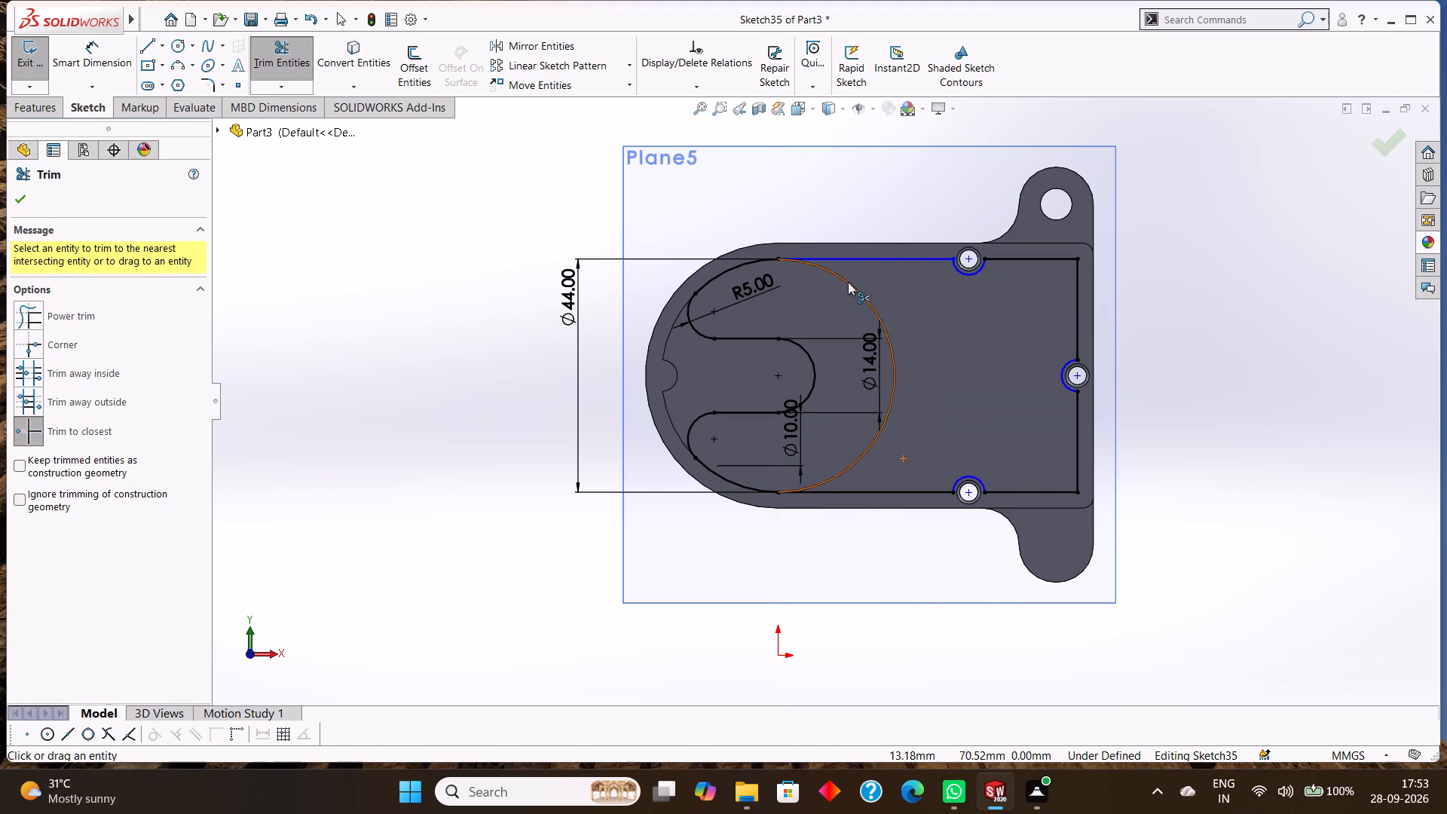
{"action": "left_click", "coordinate": [848, 282]}
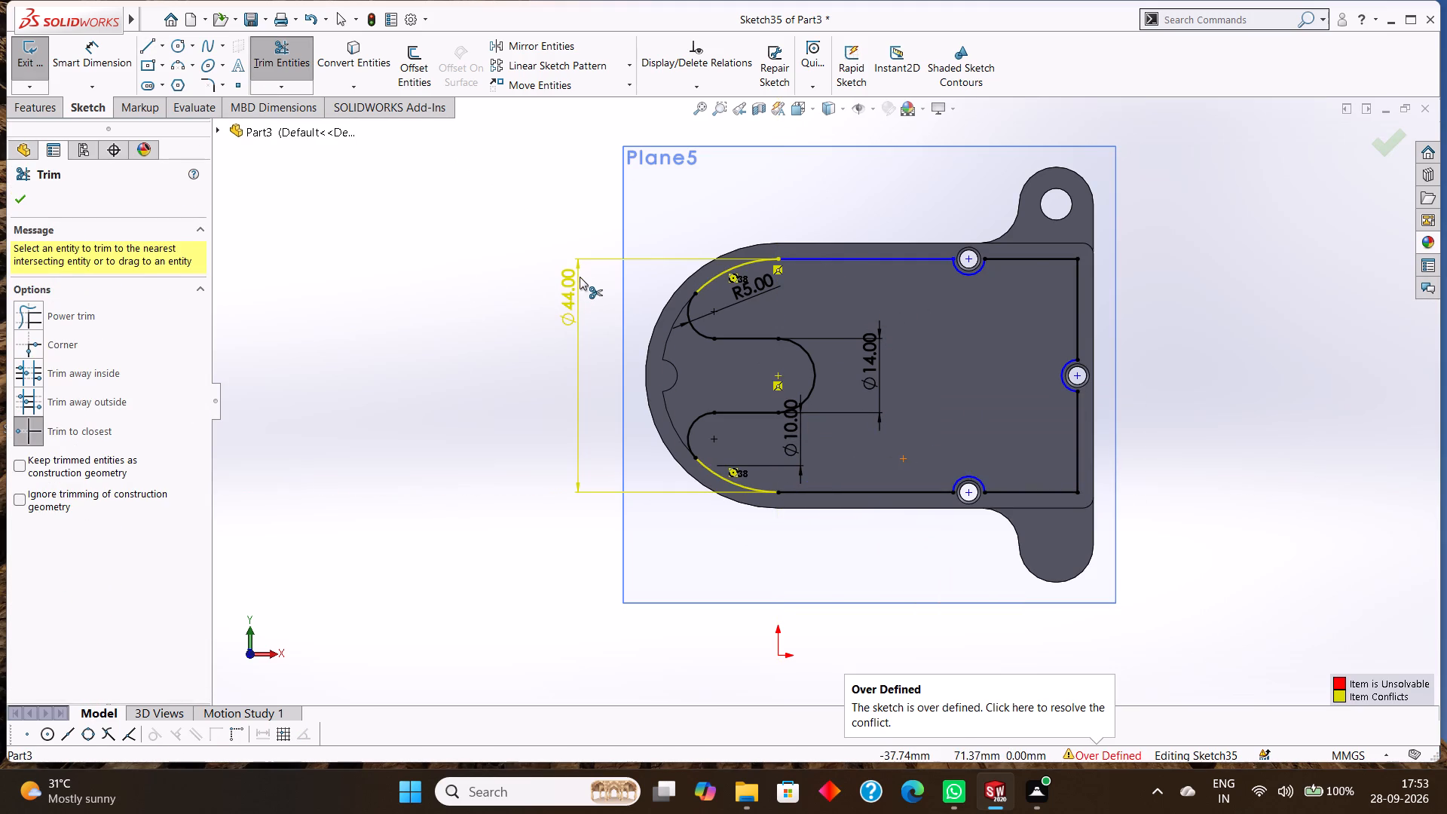
Delete the 44 mm diameter dimension from the trimmed sketch outline.
{"action": "right_click", "coordinate": [565, 280]}
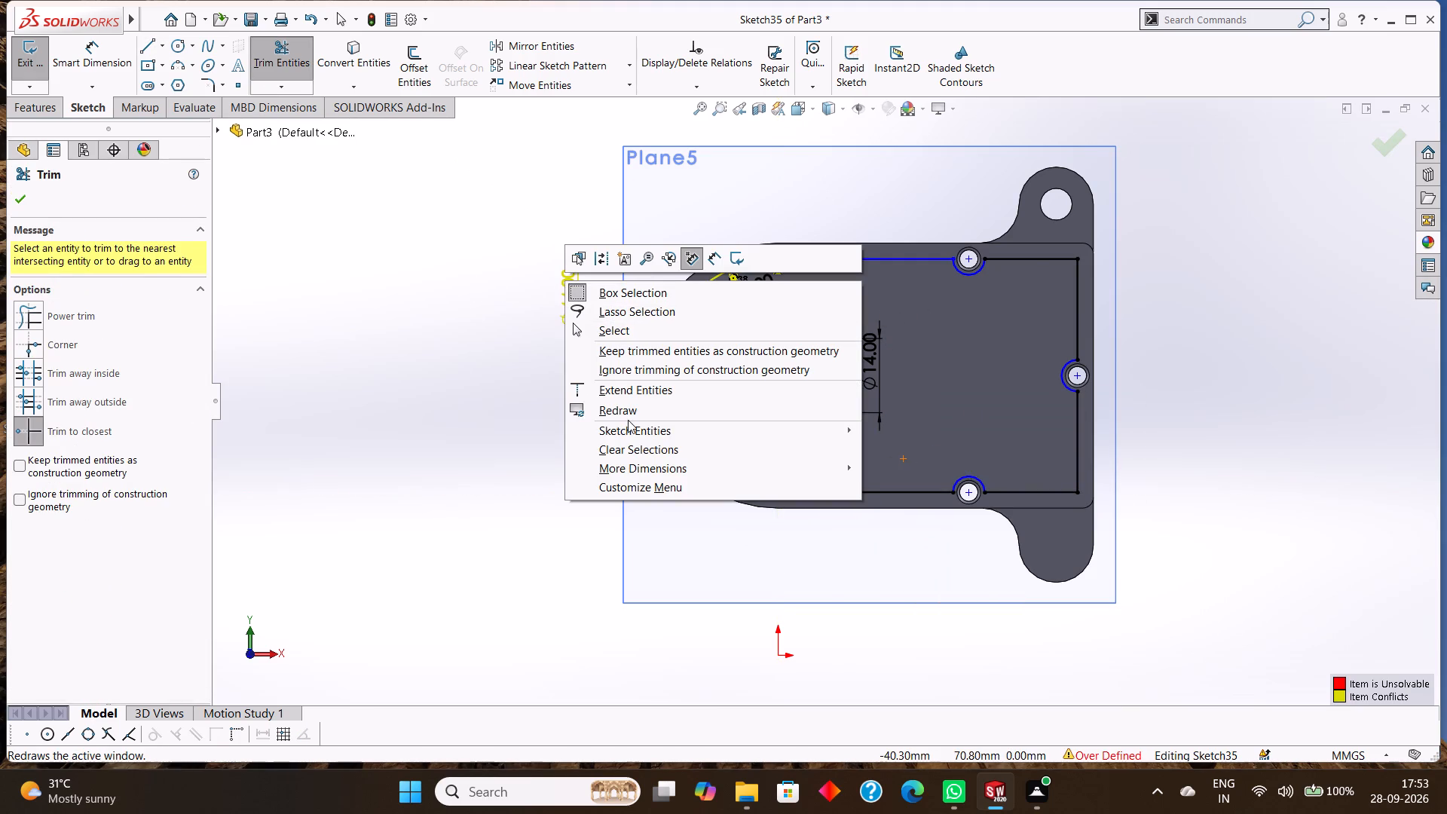
{"action": "key", "text": "Escape"}
{"action": "right_click", "coordinate": [572, 303]}
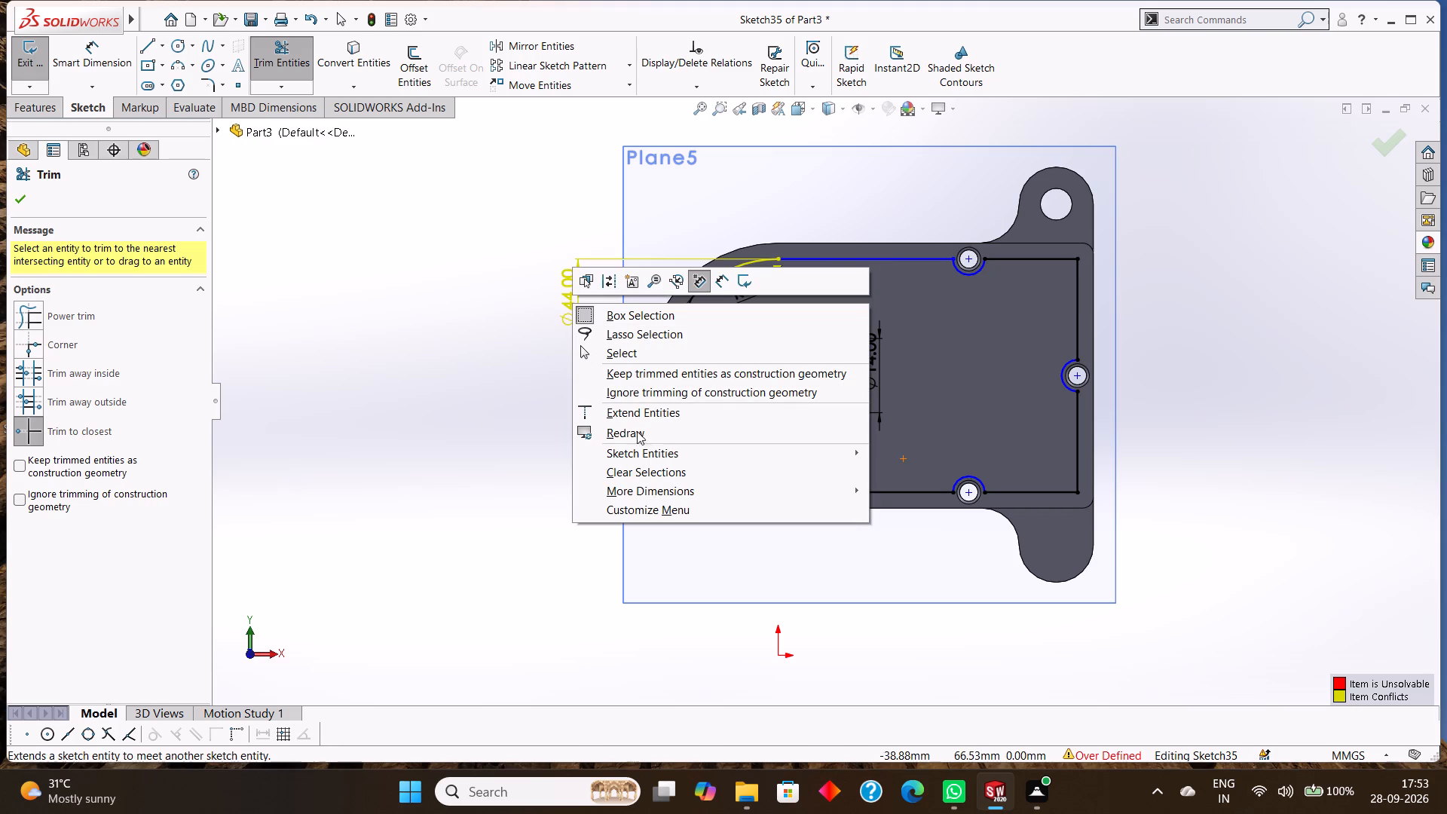
{"action": "left_click", "coordinate": [630, 353]}
{"action": "right_click", "coordinate": [570, 298]}
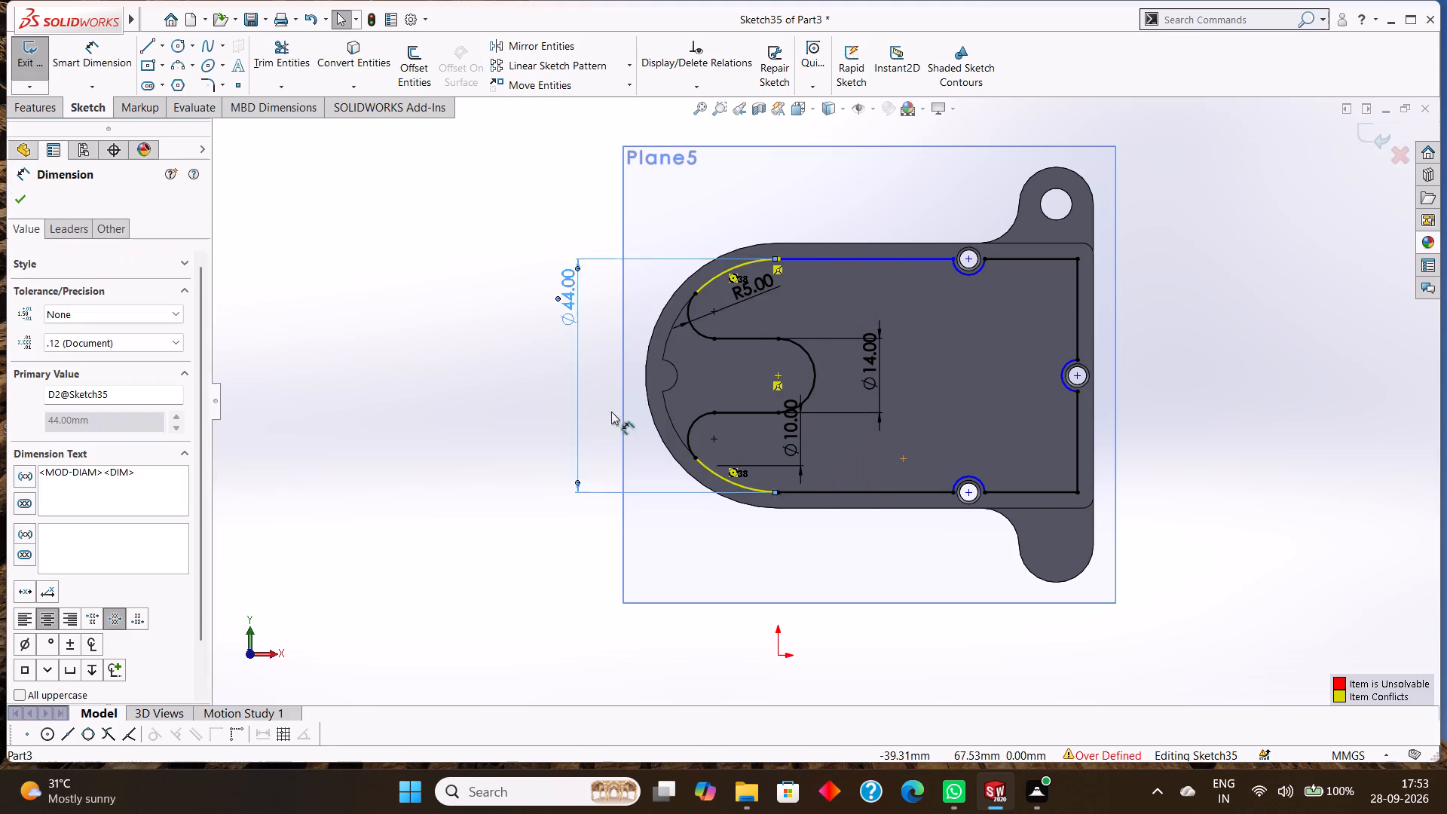
{"action": "left_click", "coordinate": [649, 494]}
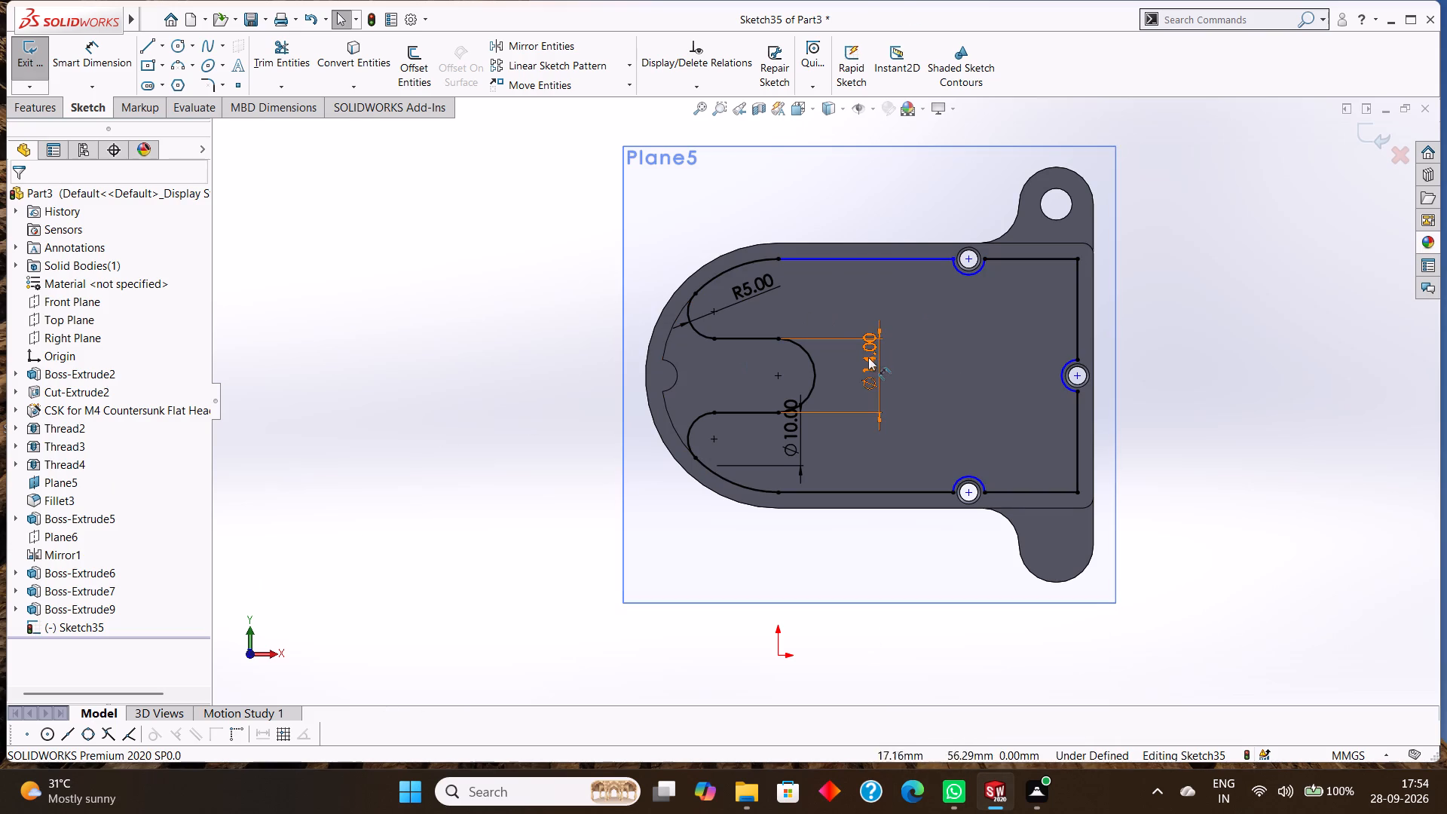
Reposition the 14 mm diameter dimension from inside the cavity to near the slot's open end.
{"action": "left_click_drag", "start_coordinate": [869, 359], "coordinate": [709, 354]}
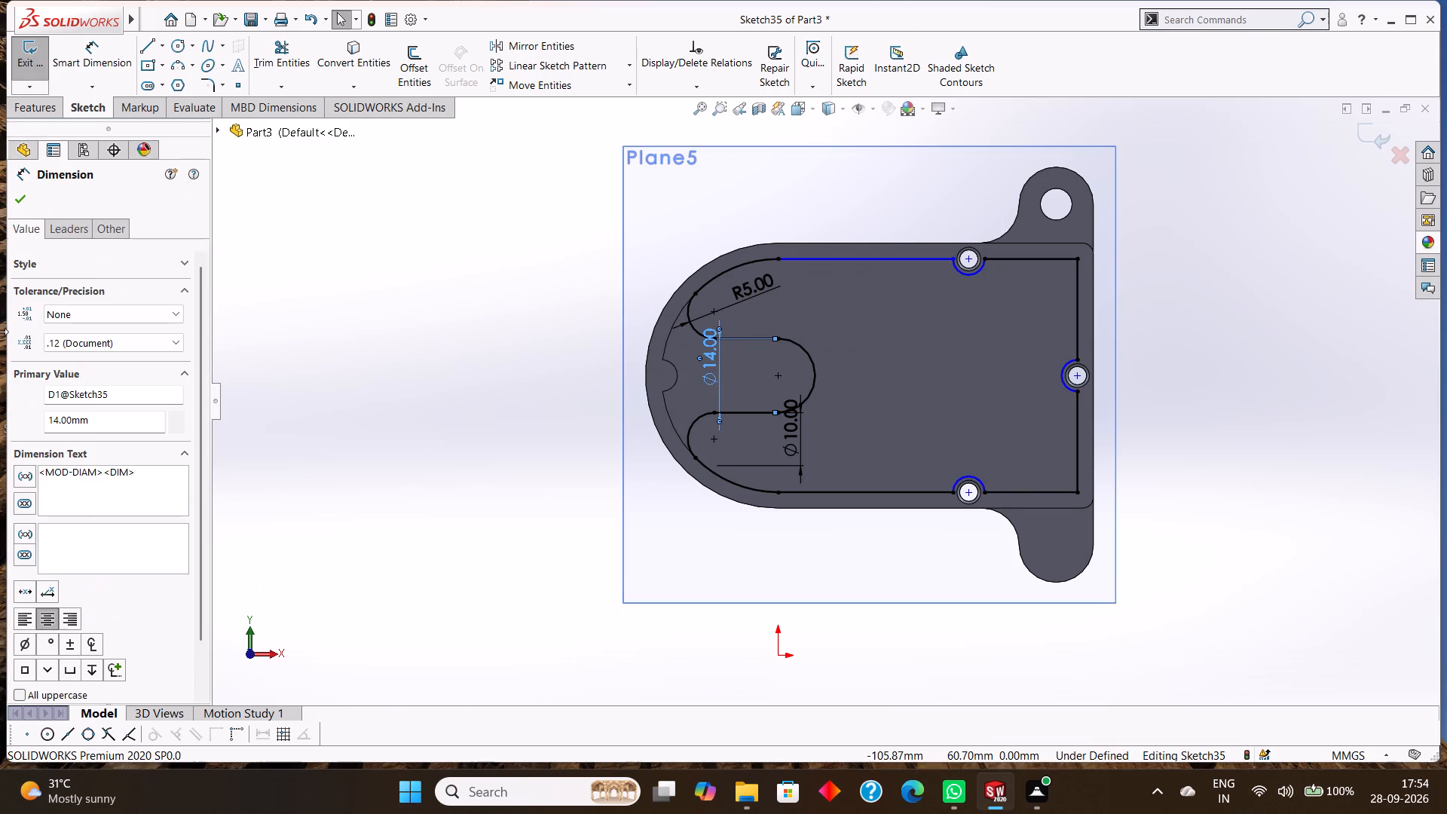
{"action": "left_click", "coordinate": [17, 208]}
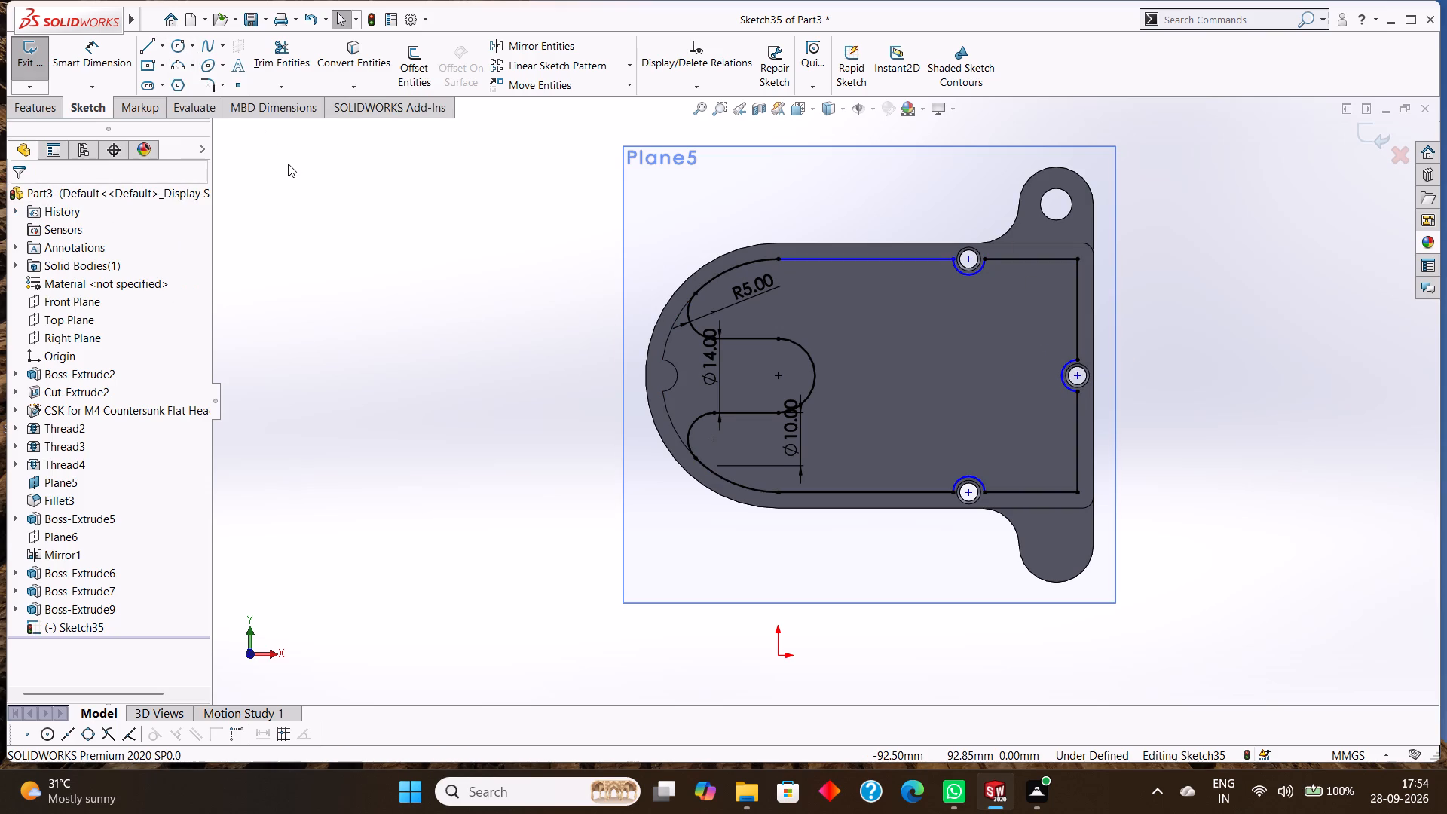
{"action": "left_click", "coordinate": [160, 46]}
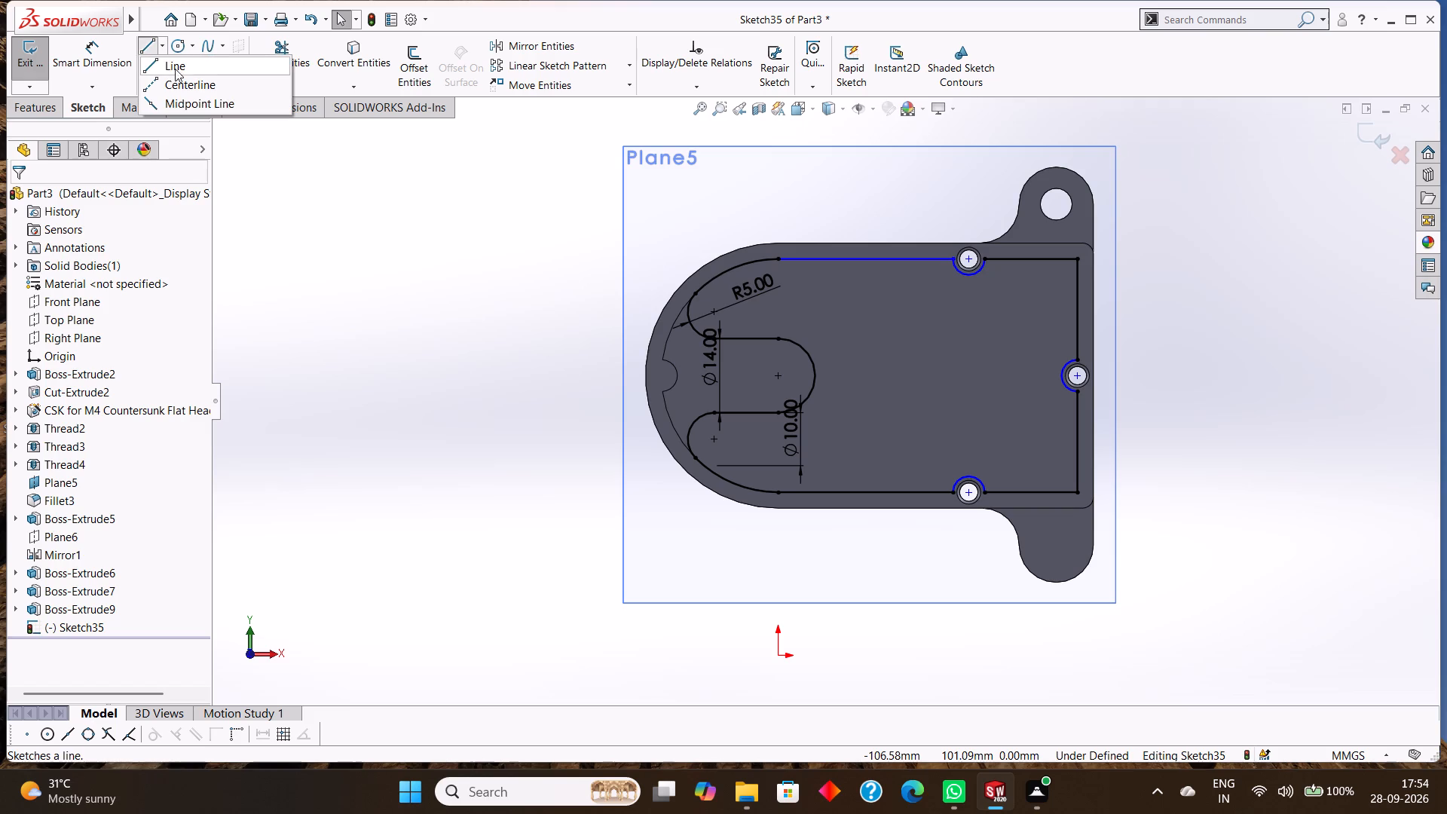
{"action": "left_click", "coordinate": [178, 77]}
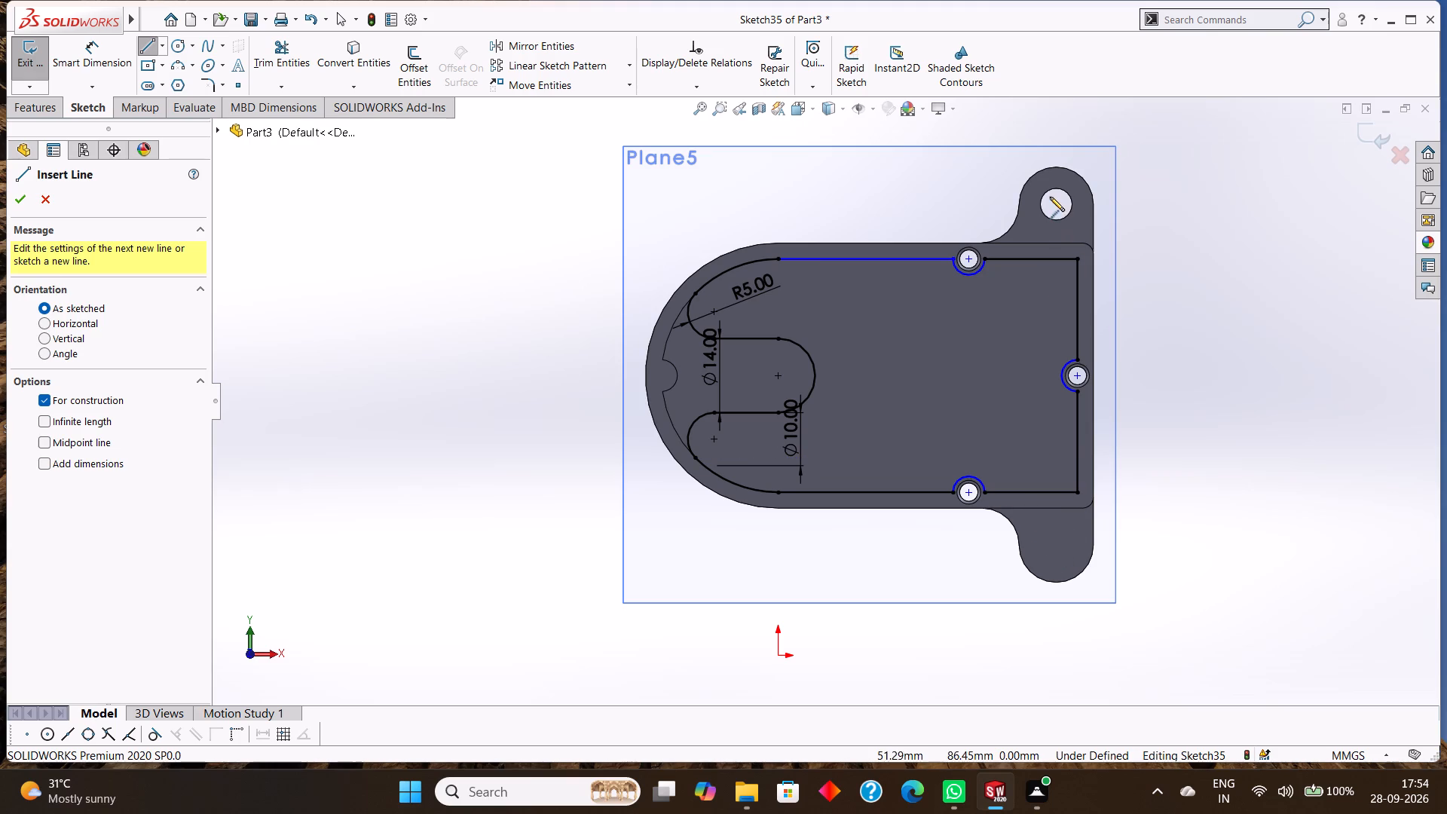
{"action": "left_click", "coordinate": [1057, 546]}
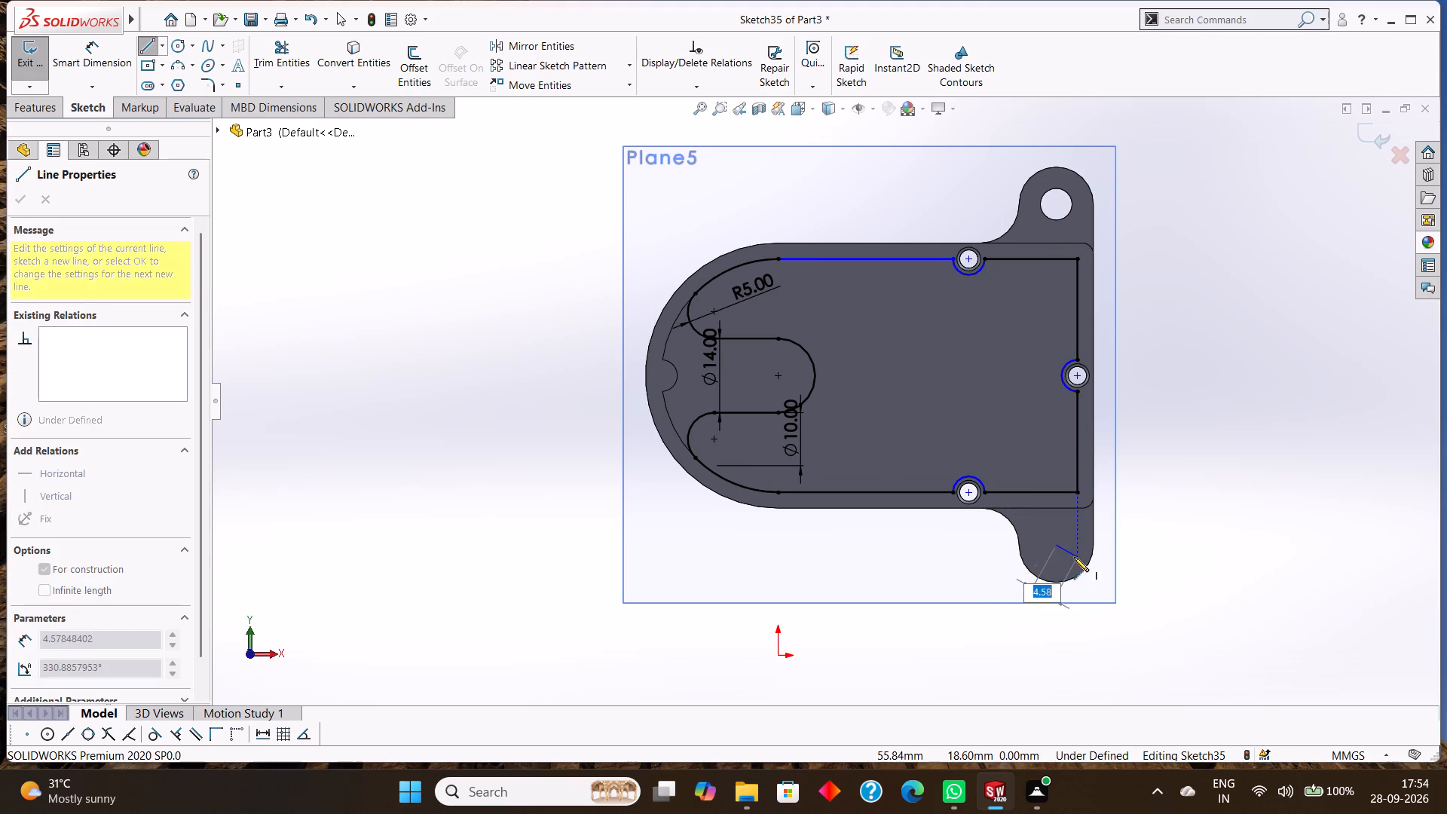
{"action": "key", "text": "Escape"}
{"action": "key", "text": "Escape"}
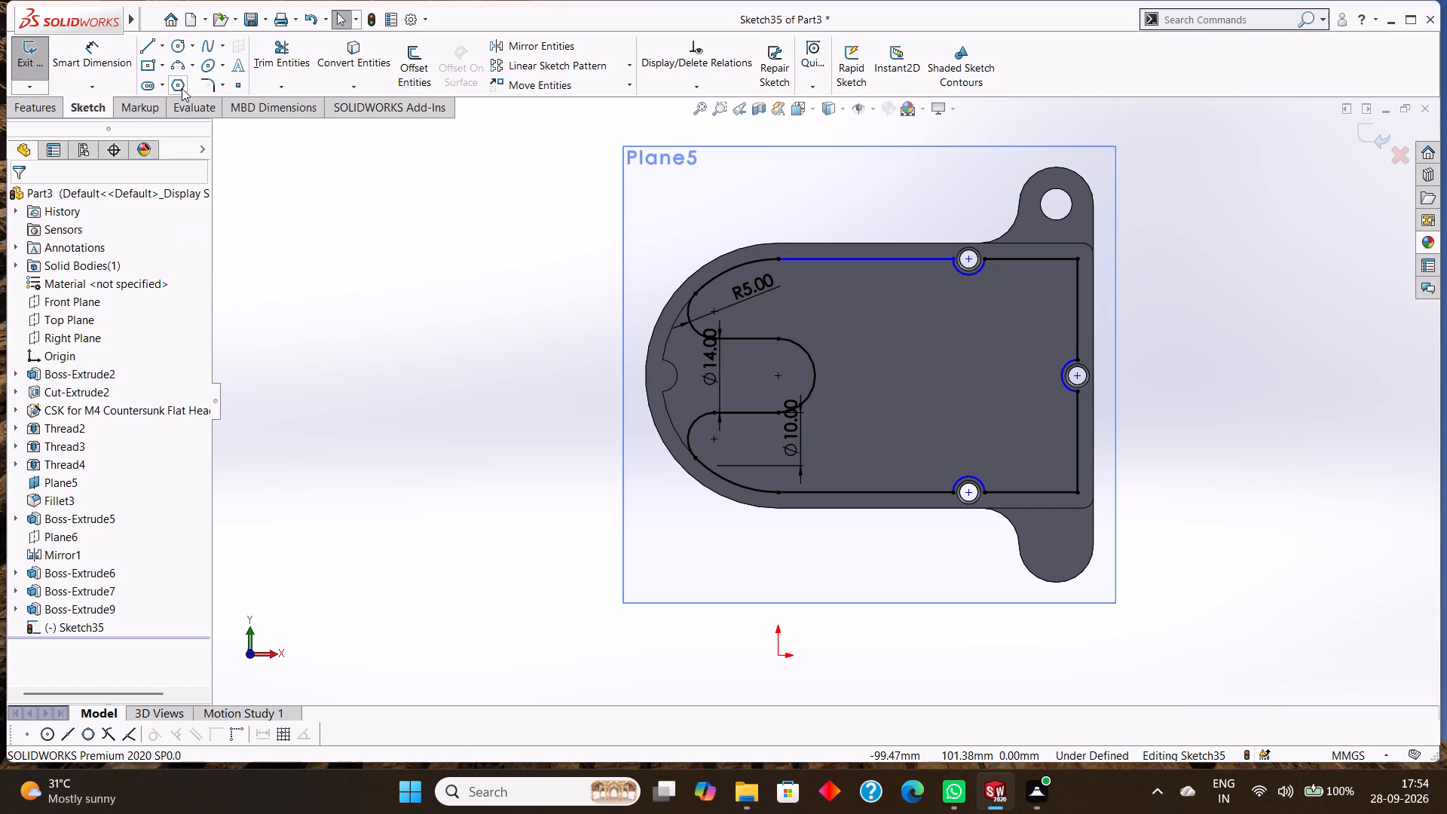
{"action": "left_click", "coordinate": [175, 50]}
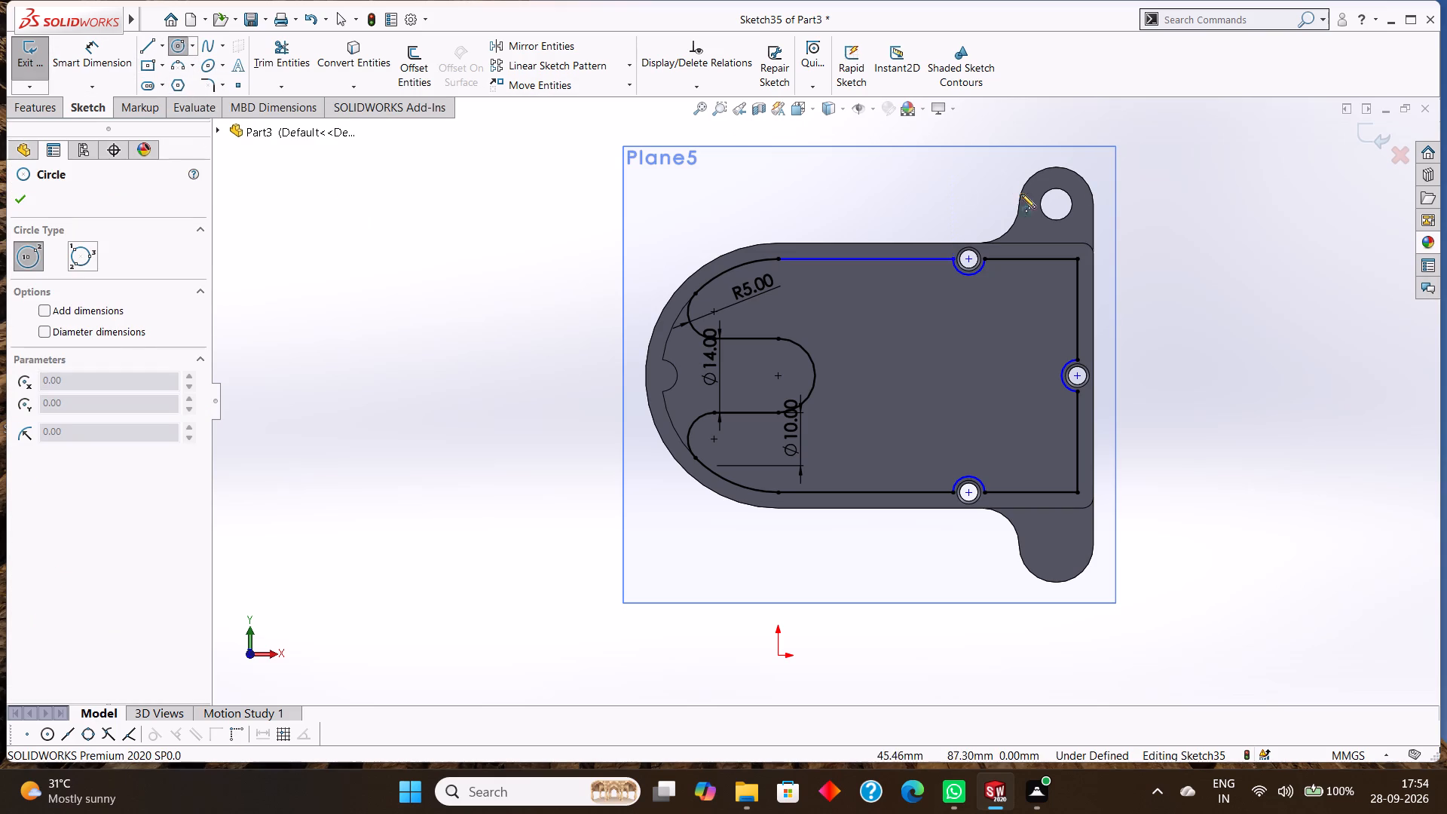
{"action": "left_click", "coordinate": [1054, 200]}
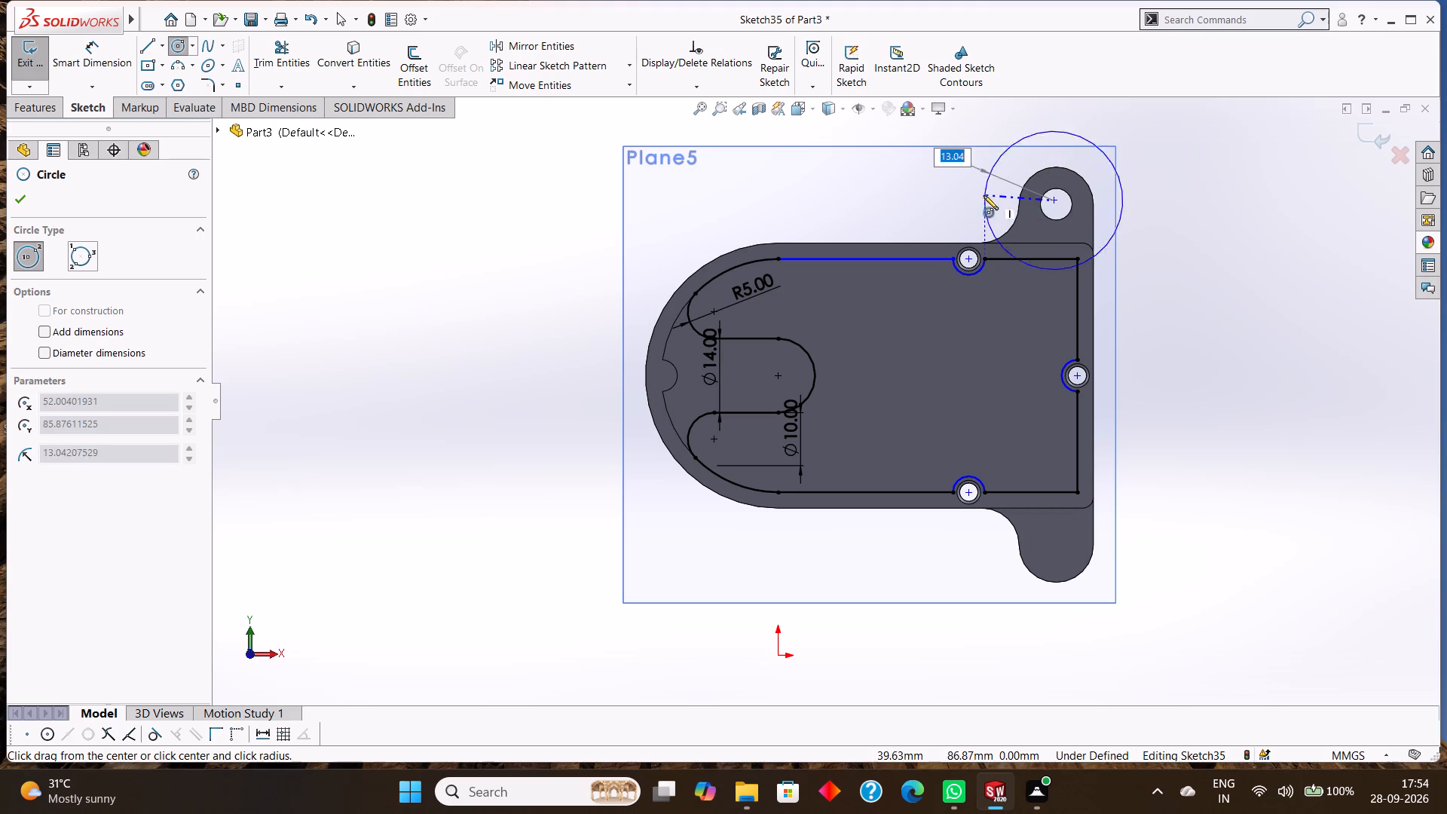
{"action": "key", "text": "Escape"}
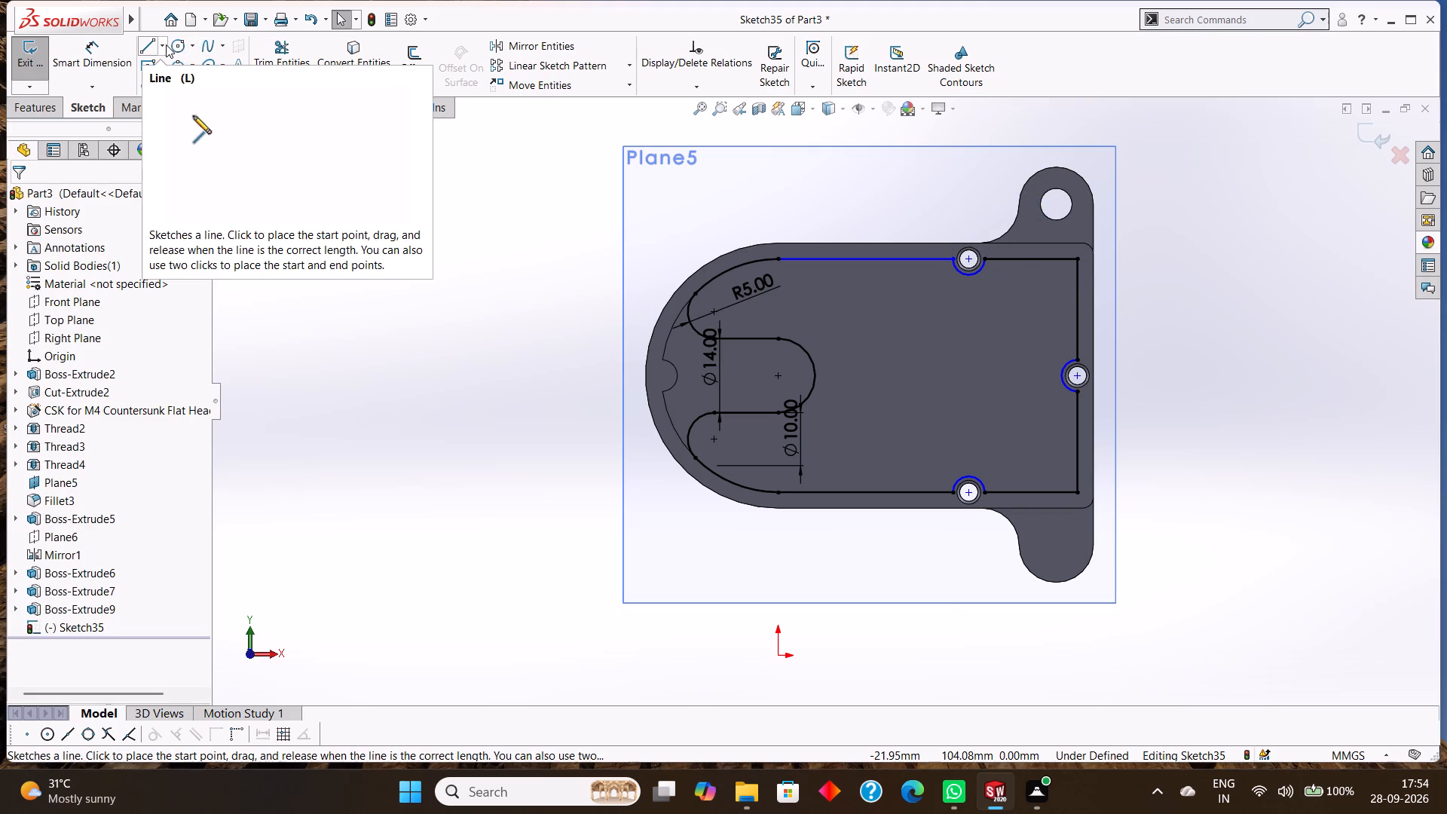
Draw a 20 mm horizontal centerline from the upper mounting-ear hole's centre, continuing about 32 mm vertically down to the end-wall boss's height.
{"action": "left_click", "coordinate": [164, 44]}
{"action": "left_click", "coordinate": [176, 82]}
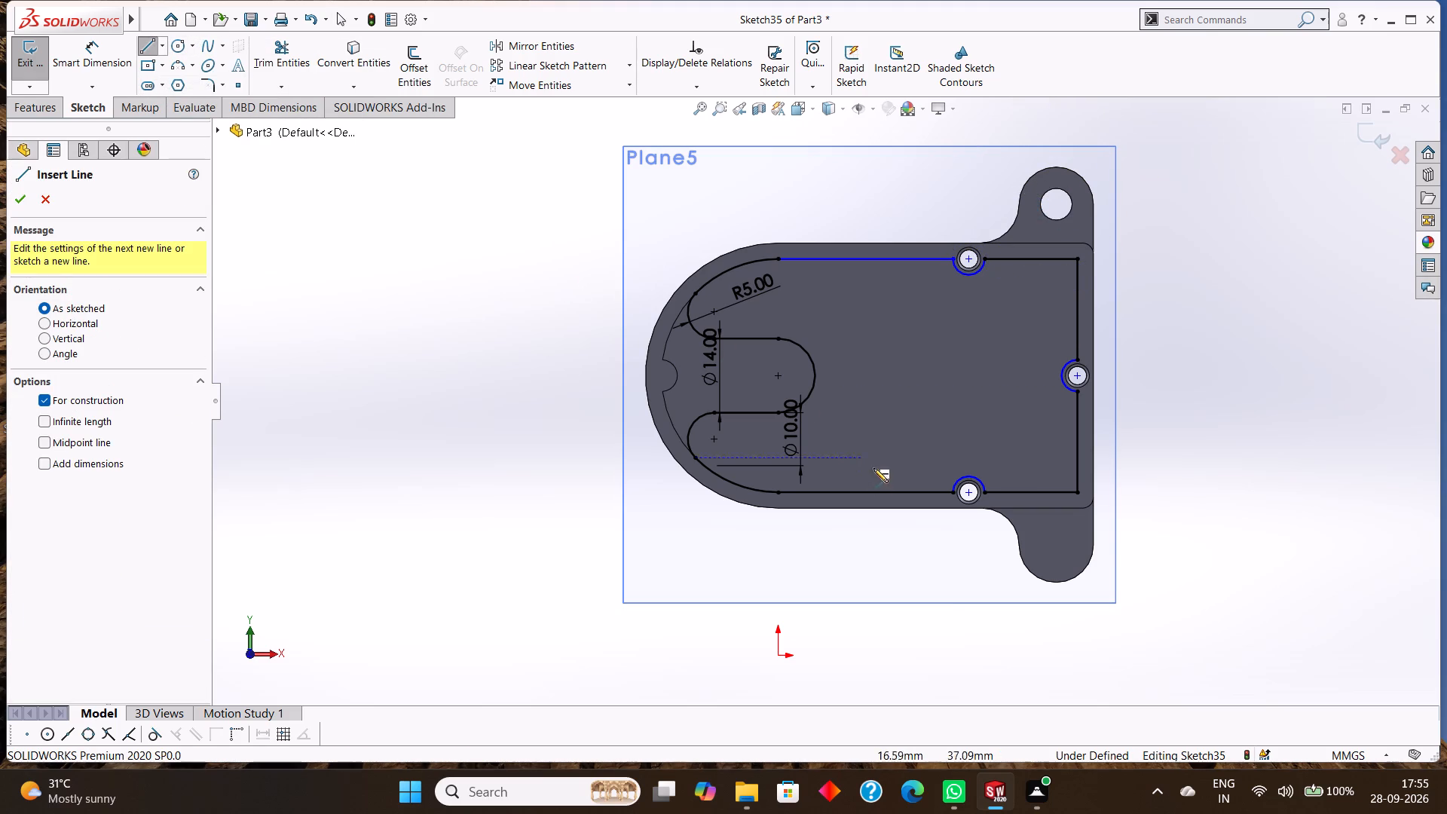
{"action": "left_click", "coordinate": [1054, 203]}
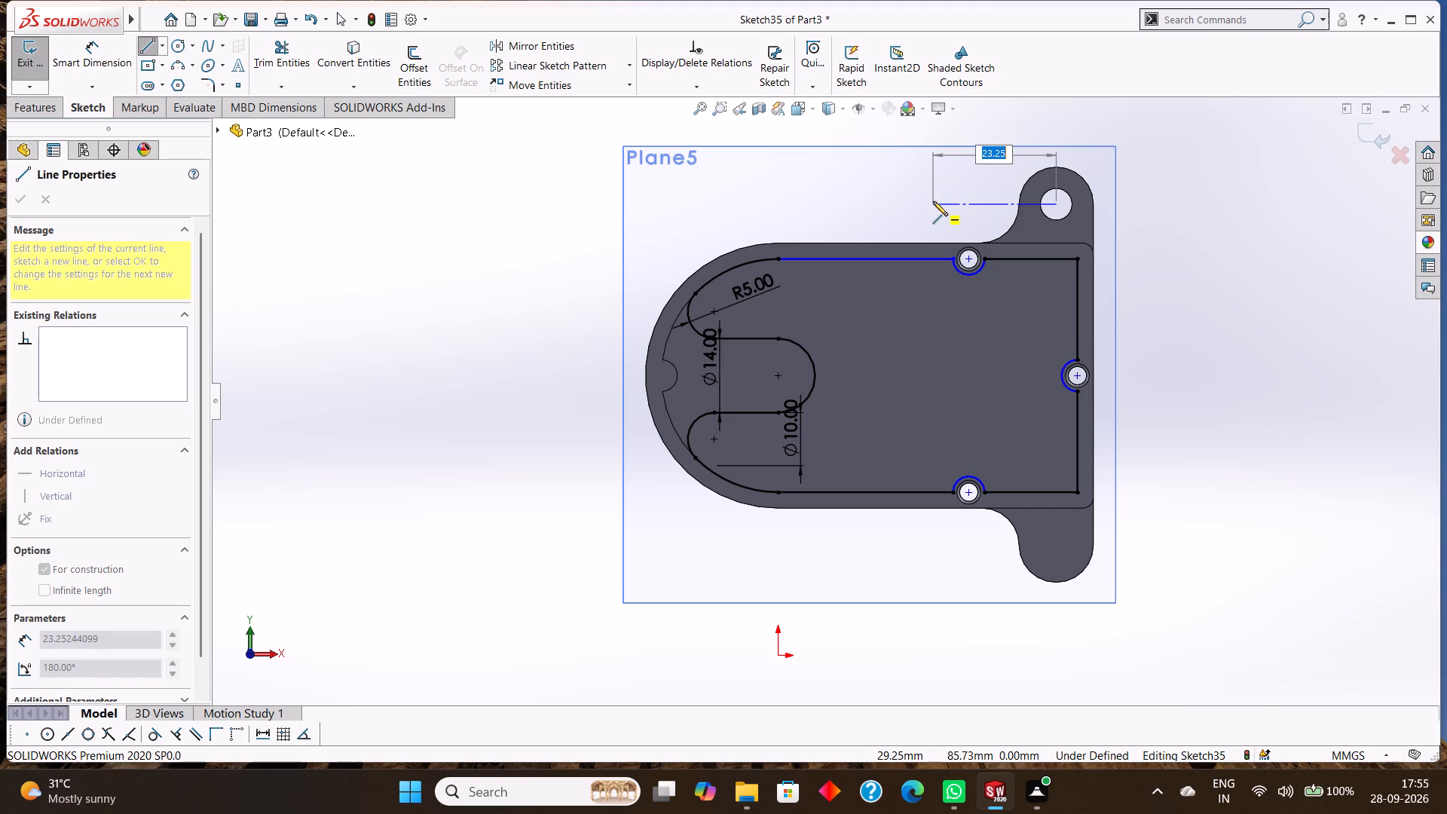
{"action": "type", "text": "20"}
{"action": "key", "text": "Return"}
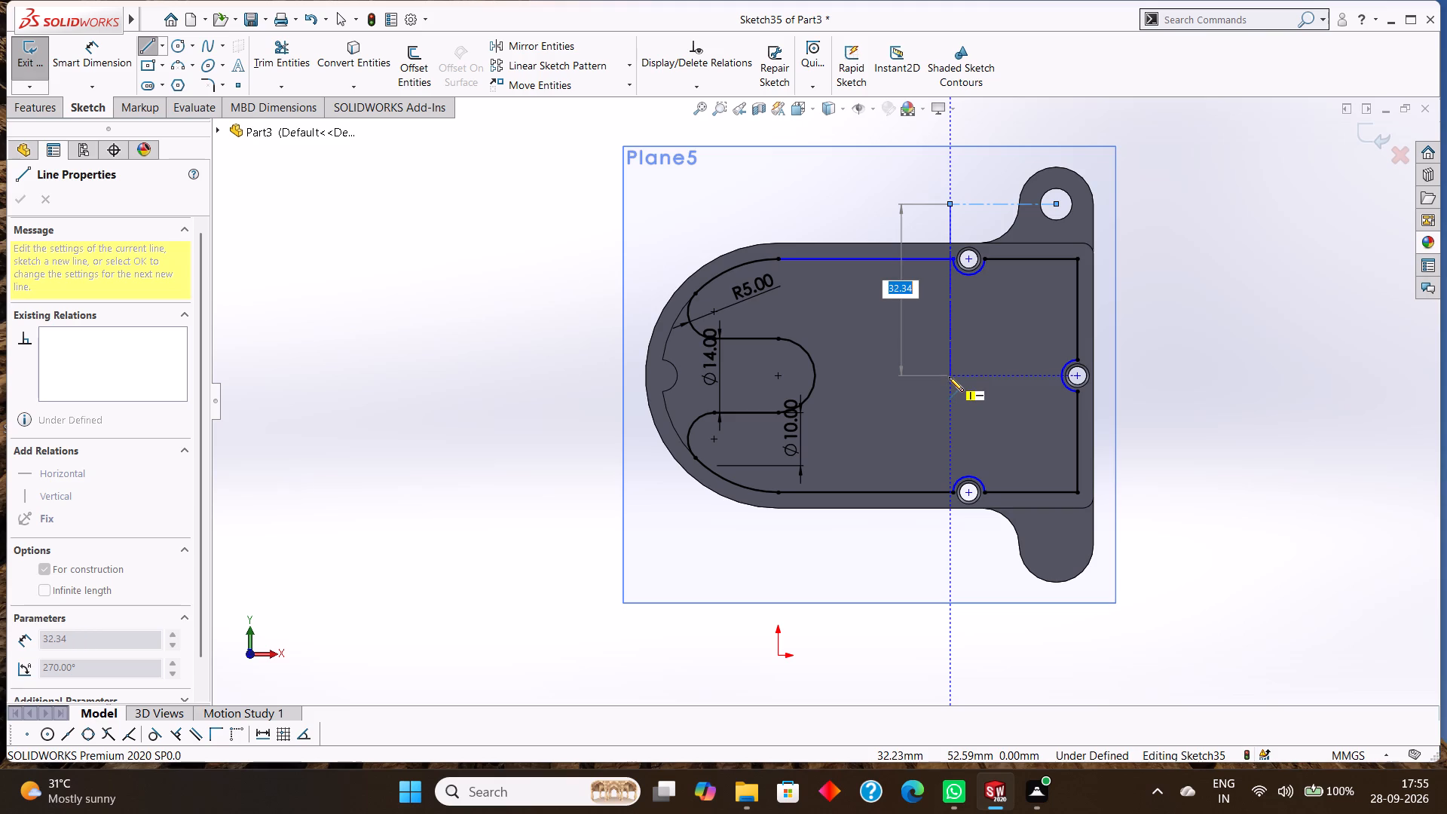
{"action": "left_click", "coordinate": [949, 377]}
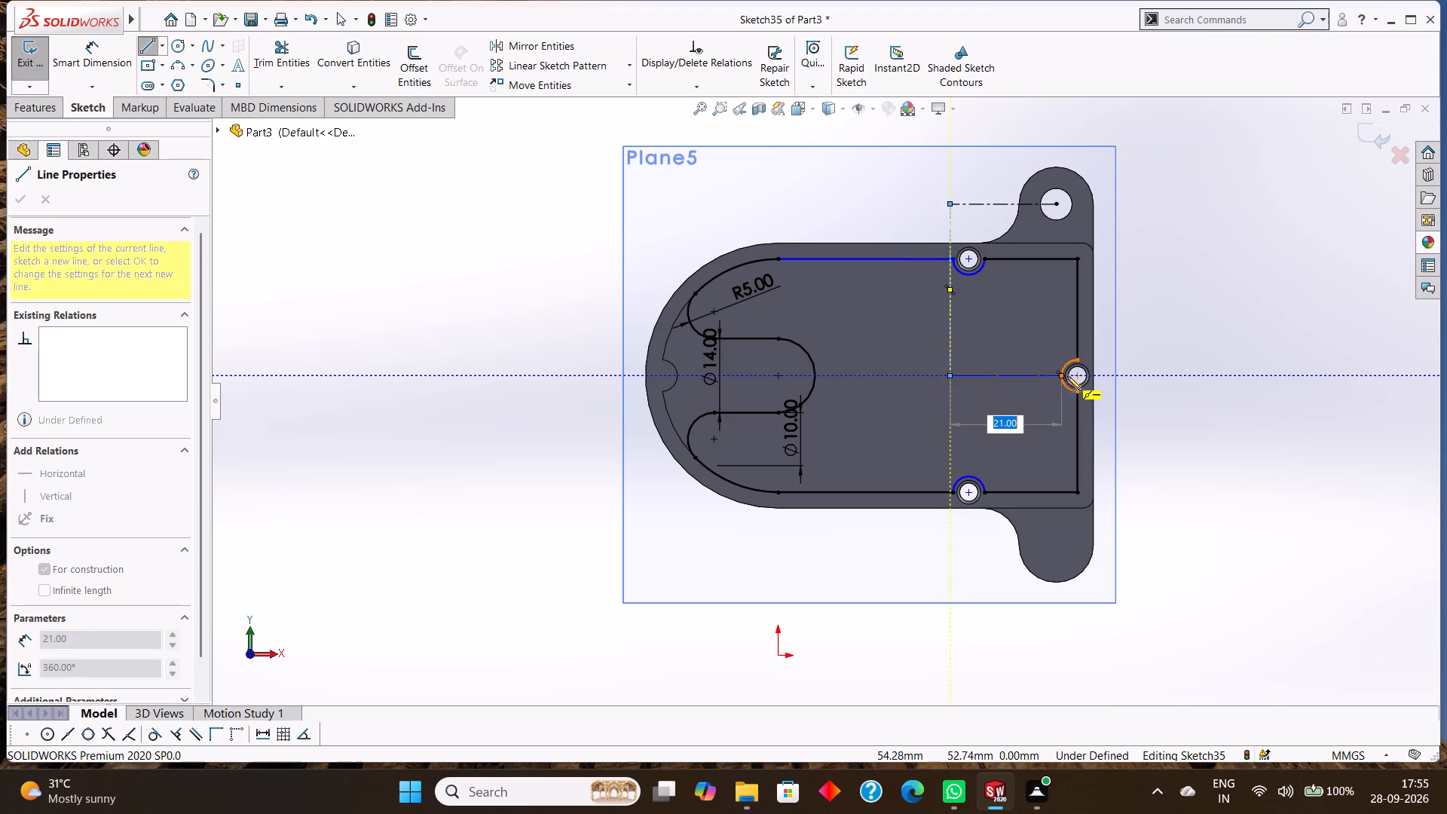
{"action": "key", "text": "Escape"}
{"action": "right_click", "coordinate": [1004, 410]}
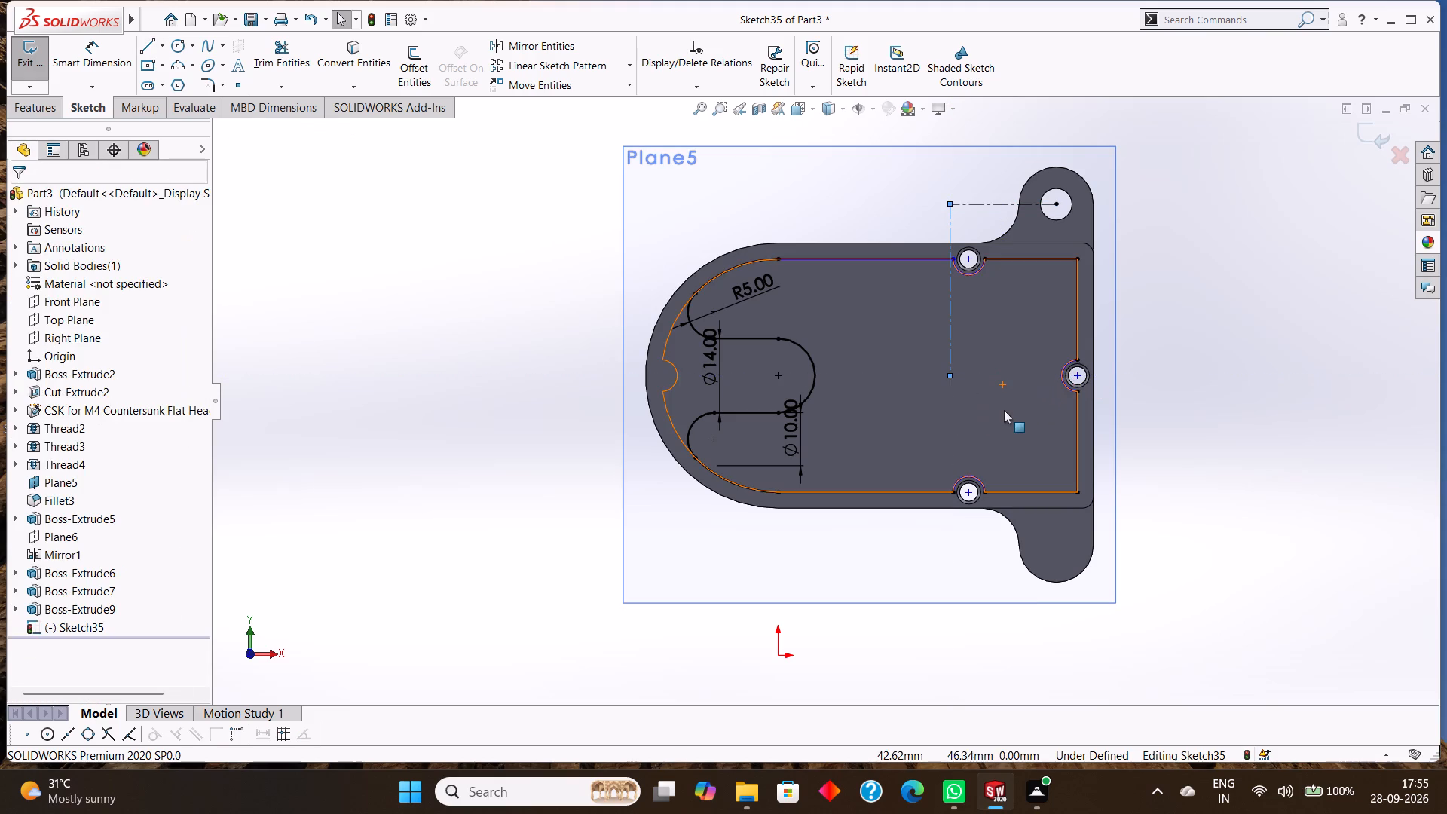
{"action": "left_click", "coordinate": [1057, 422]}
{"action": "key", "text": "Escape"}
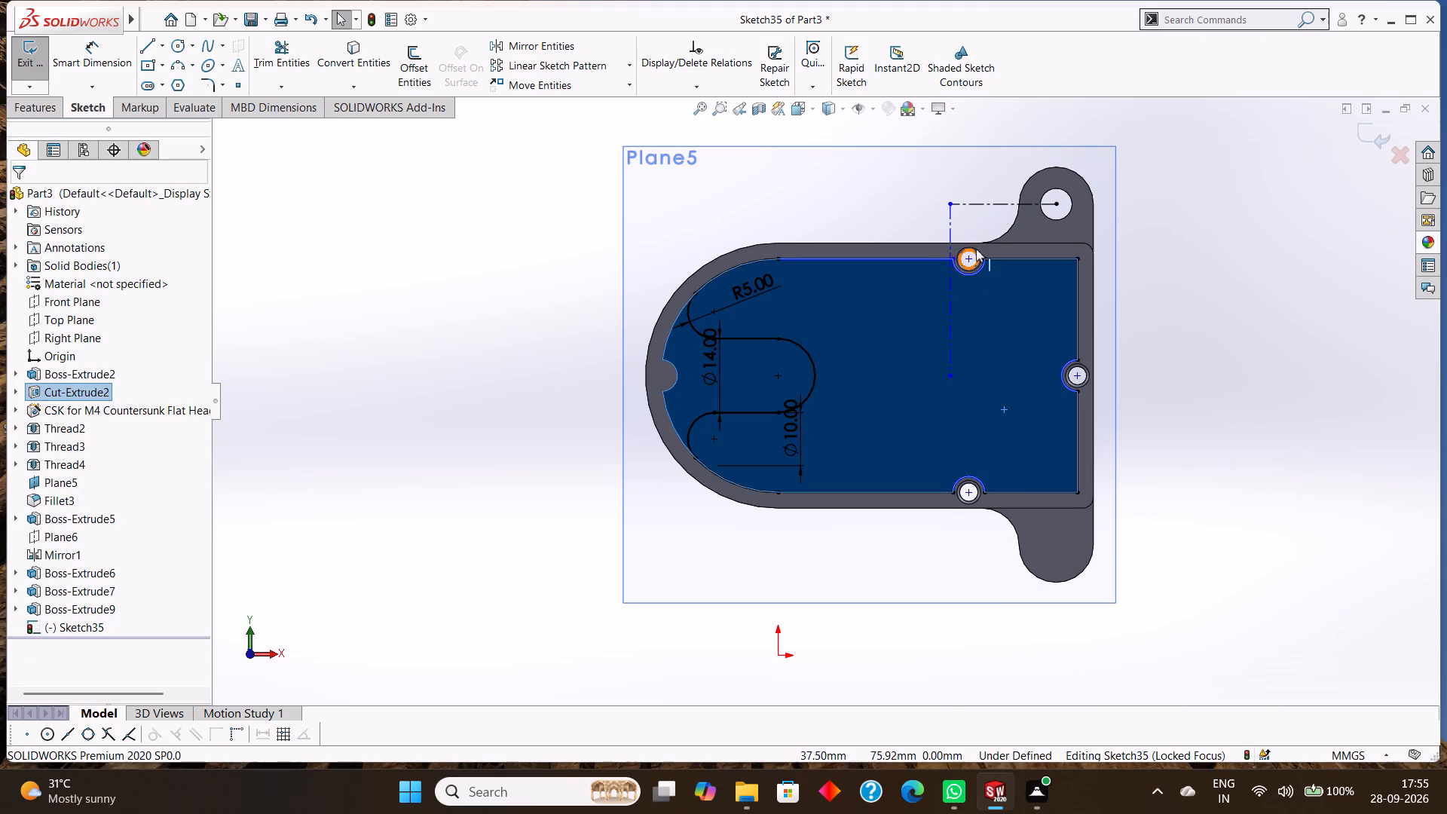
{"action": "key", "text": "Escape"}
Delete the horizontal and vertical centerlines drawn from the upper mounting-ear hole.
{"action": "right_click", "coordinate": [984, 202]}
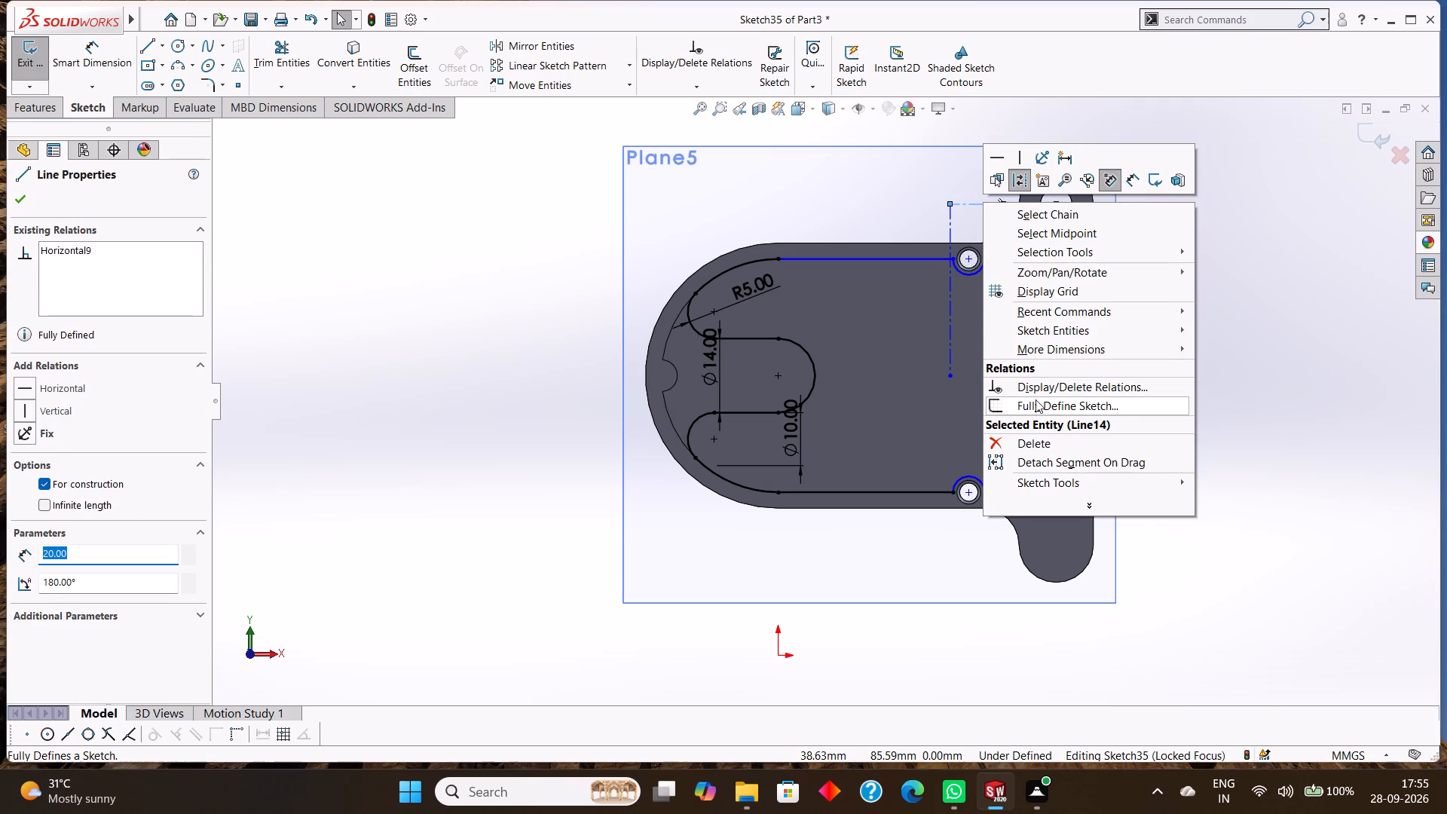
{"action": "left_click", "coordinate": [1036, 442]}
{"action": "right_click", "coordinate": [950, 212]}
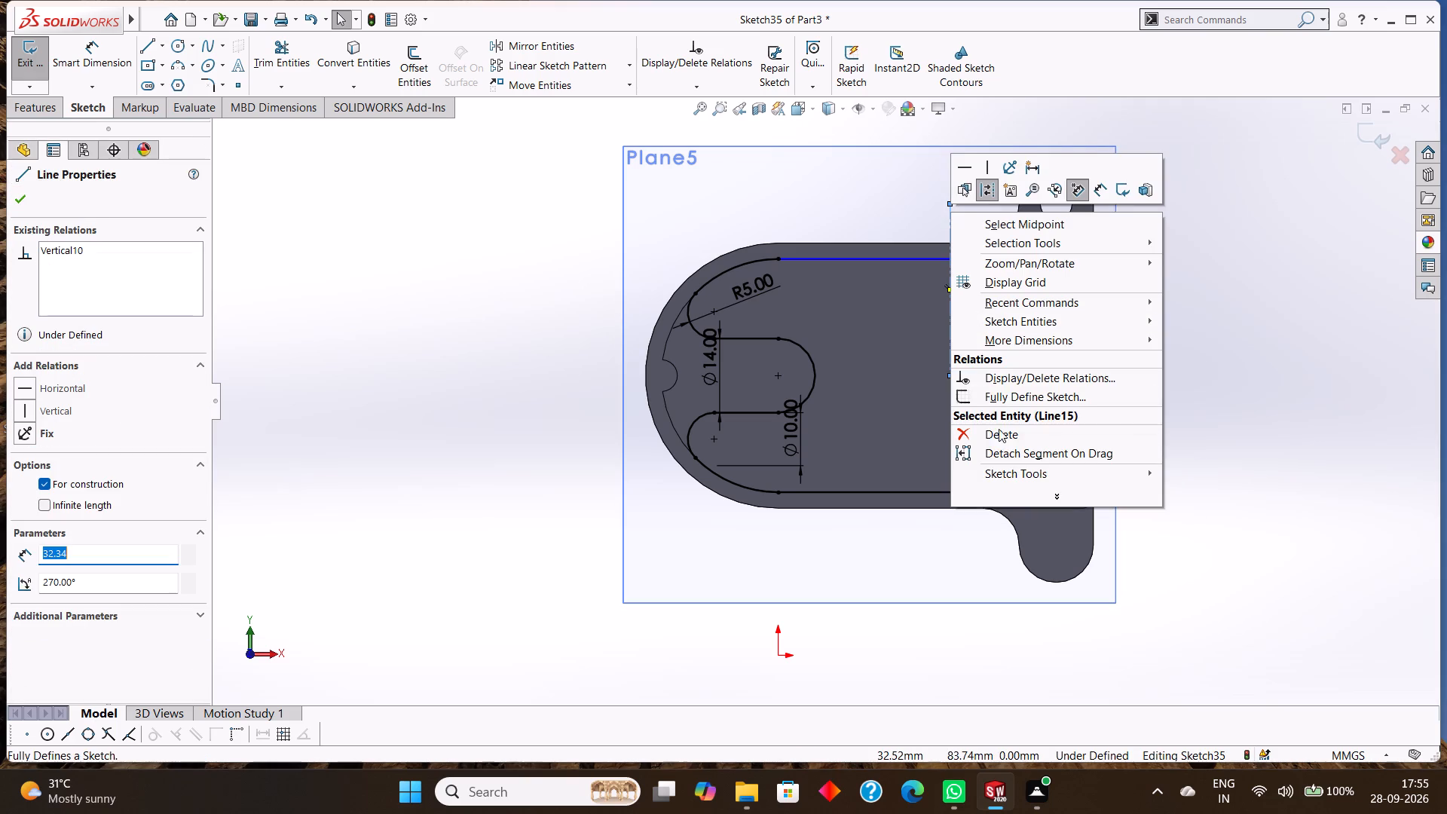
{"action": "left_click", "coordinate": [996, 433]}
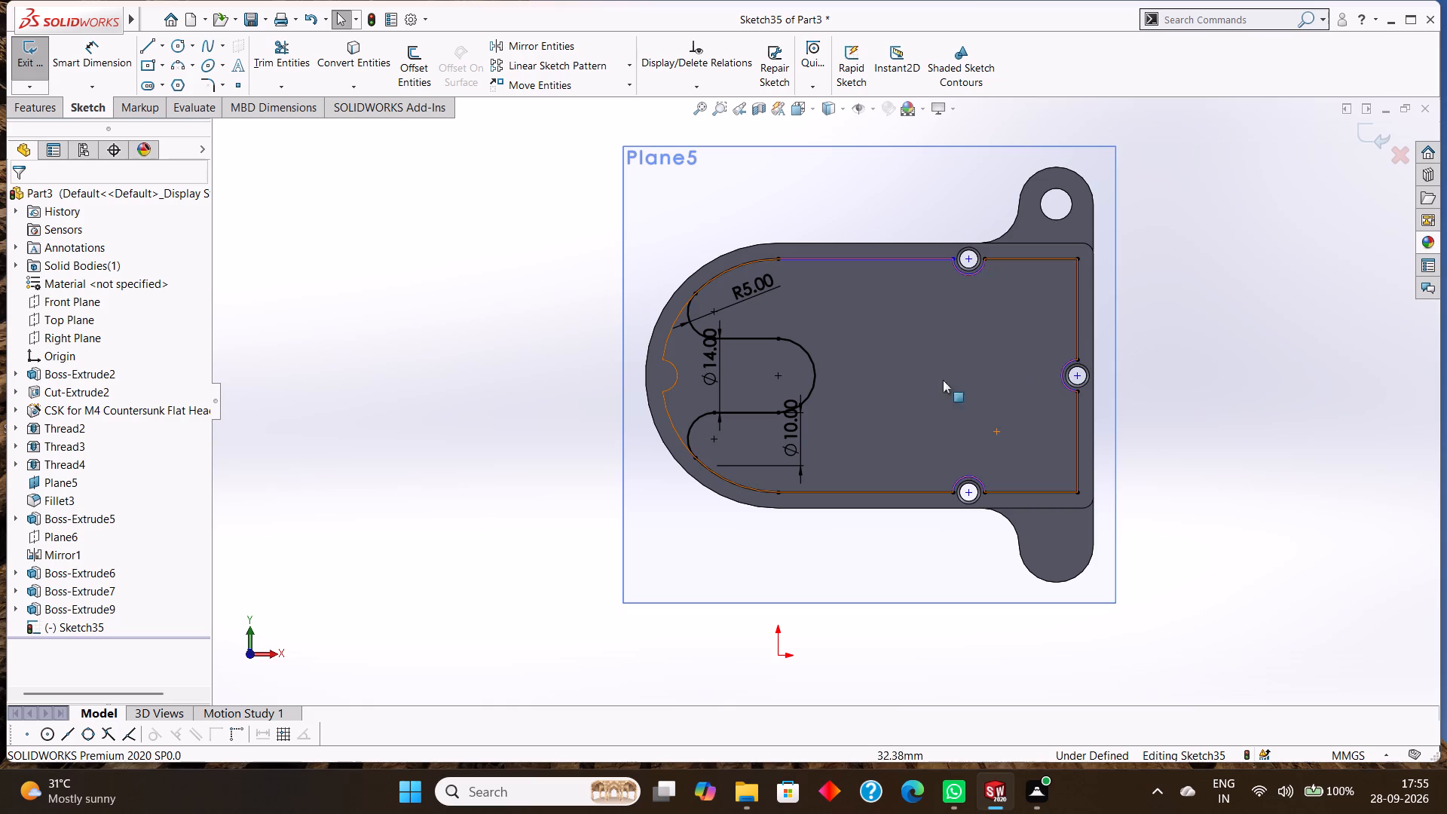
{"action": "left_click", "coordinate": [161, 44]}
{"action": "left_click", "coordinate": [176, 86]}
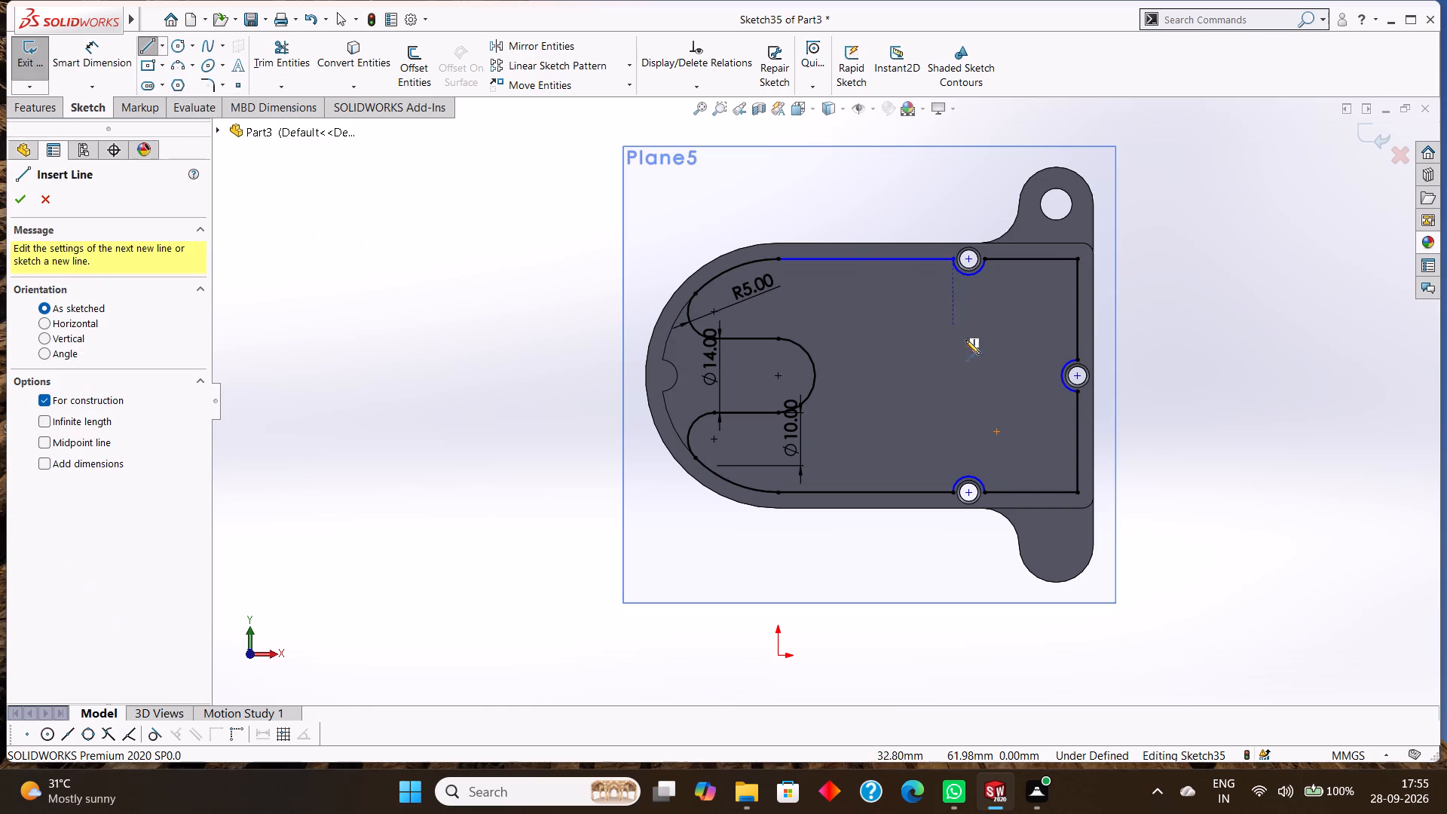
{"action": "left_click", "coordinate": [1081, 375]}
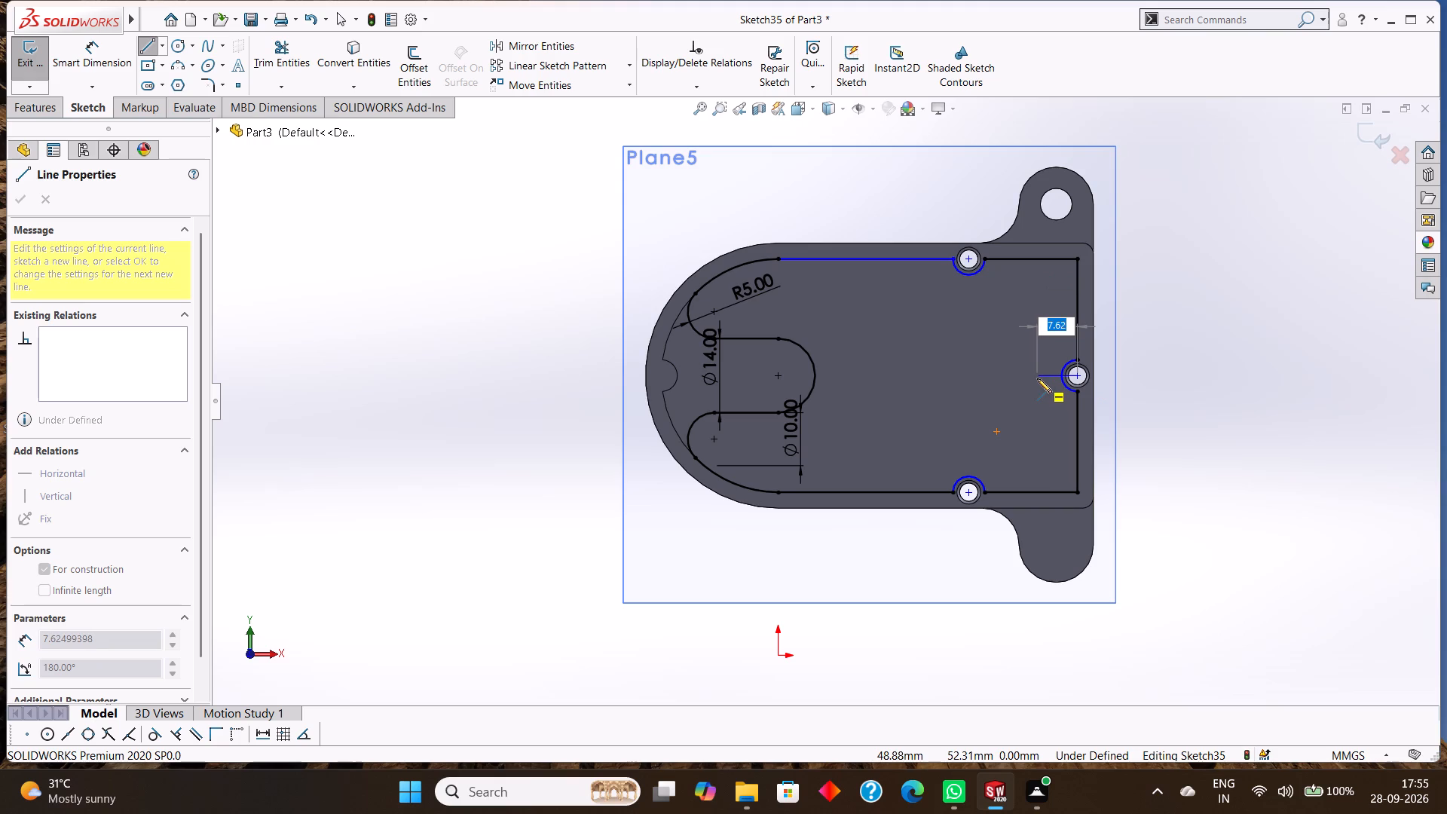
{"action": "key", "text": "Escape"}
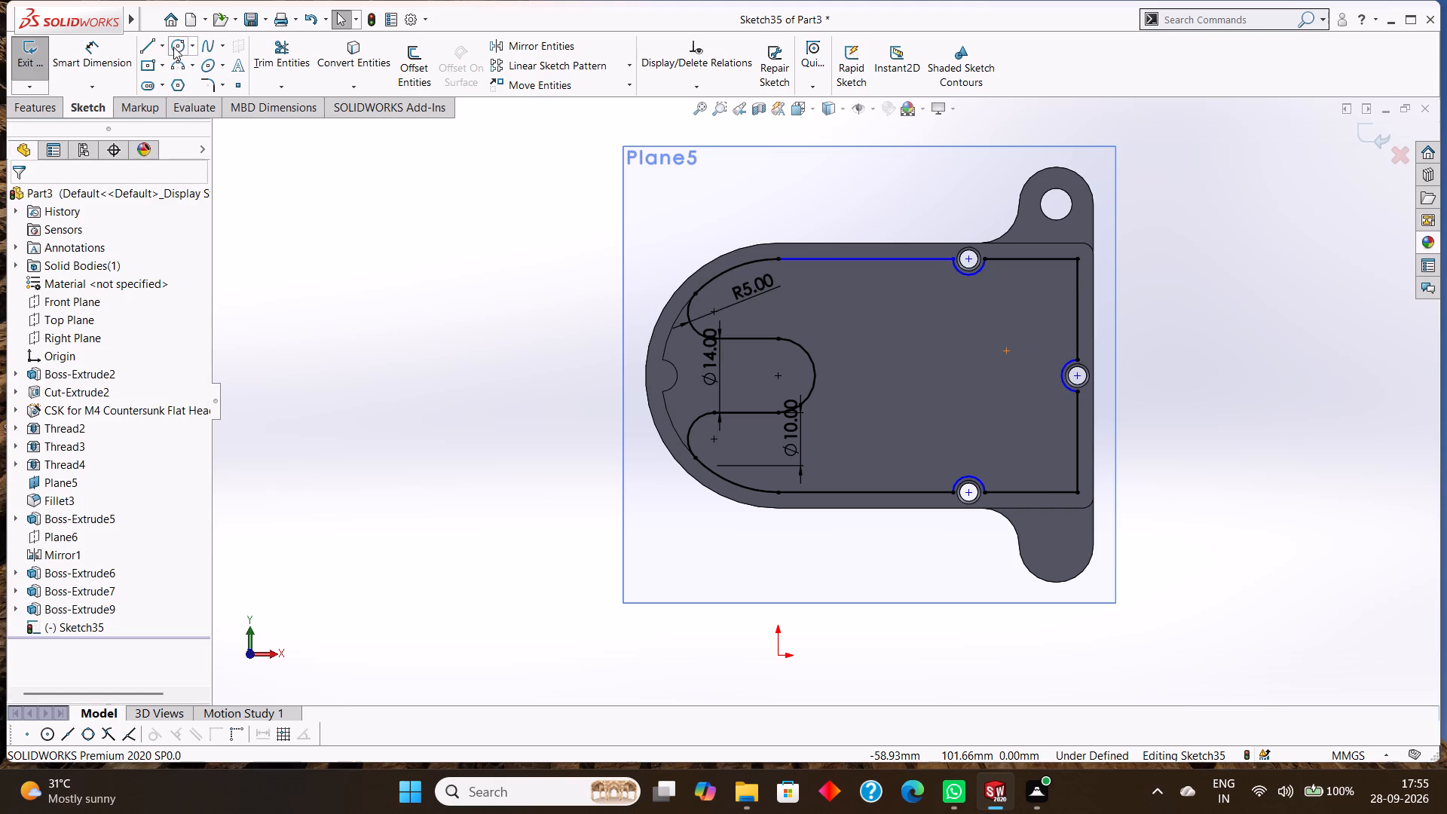
Draw a 20 mm horizontal centerline from the upper mounting-ear hole's centre, continuing about 32 mm vertically down to the end-wall boss's height.
{"action": "left_click", "coordinate": [164, 43]}
{"action": "left_click", "coordinate": [179, 80]}
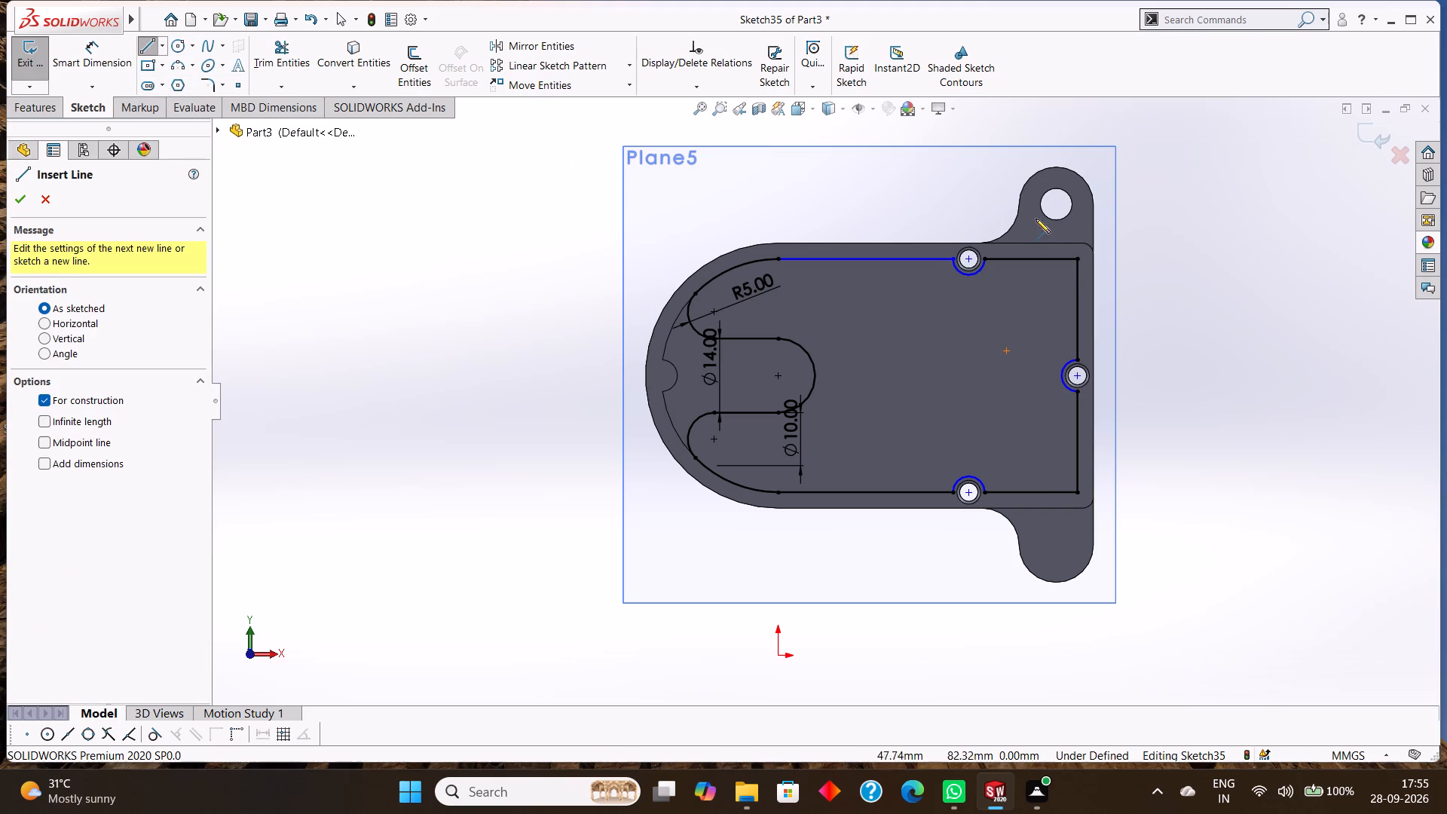
{"action": "left_click", "coordinate": [1055, 202]}
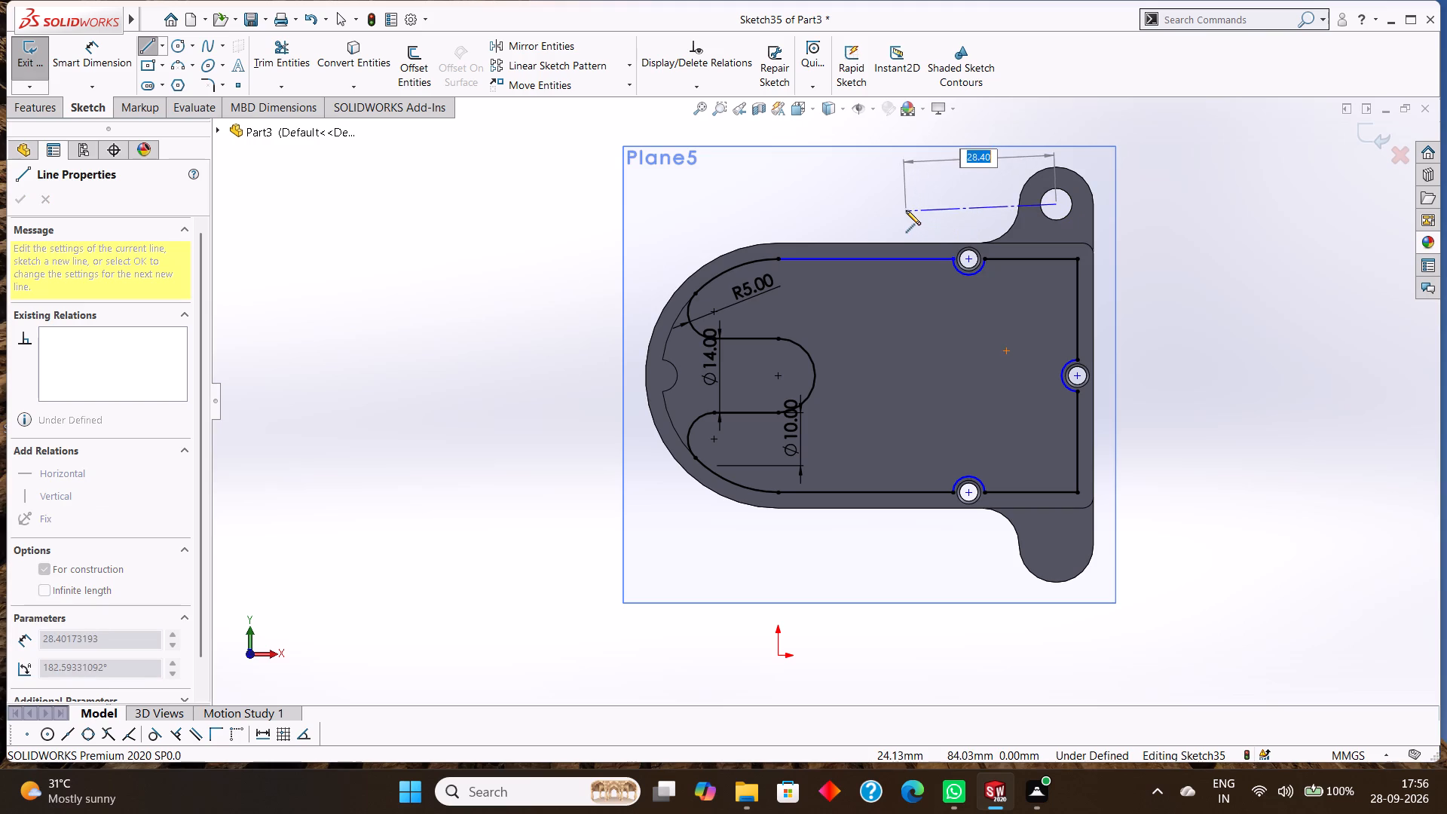
{"action": "type", "text": "20"}
{"action": "key", "text": "Return"}
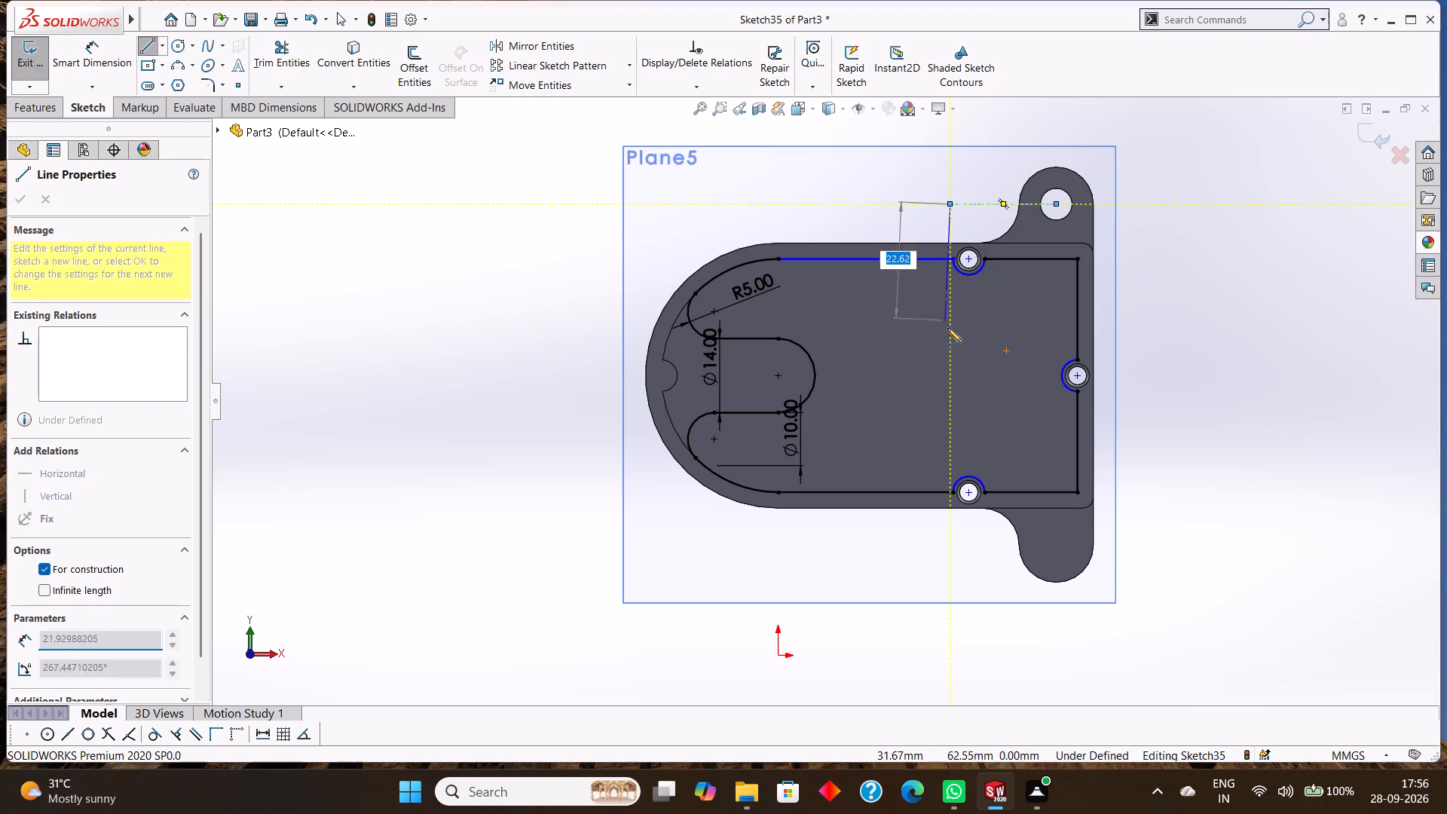
{"action": "left_click", "coordinate": [950, 376]}
{"action": "right_click", "coordinate": [968, 388]}
{"action": "left_click", "coordinate": [998, 396]}
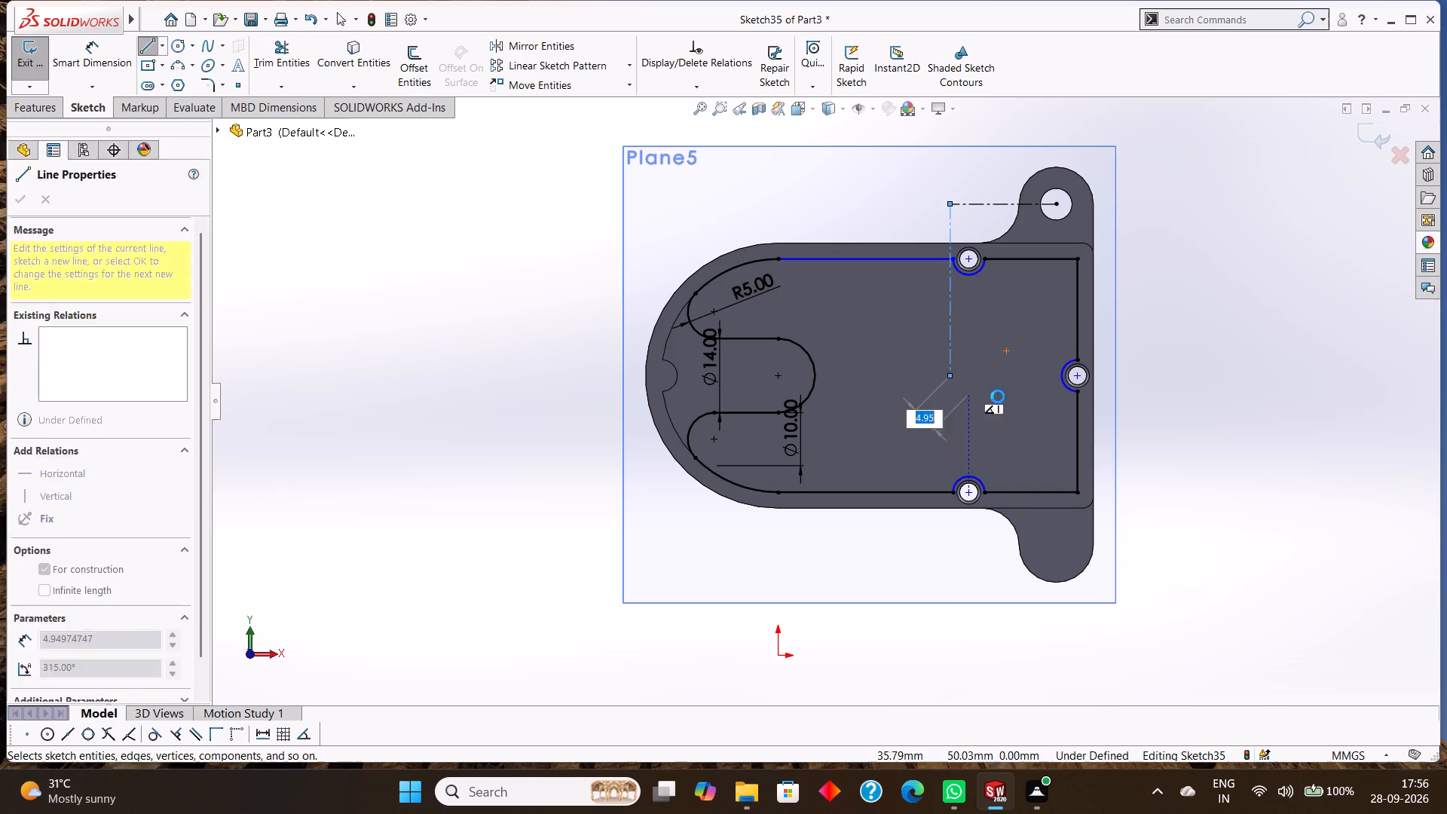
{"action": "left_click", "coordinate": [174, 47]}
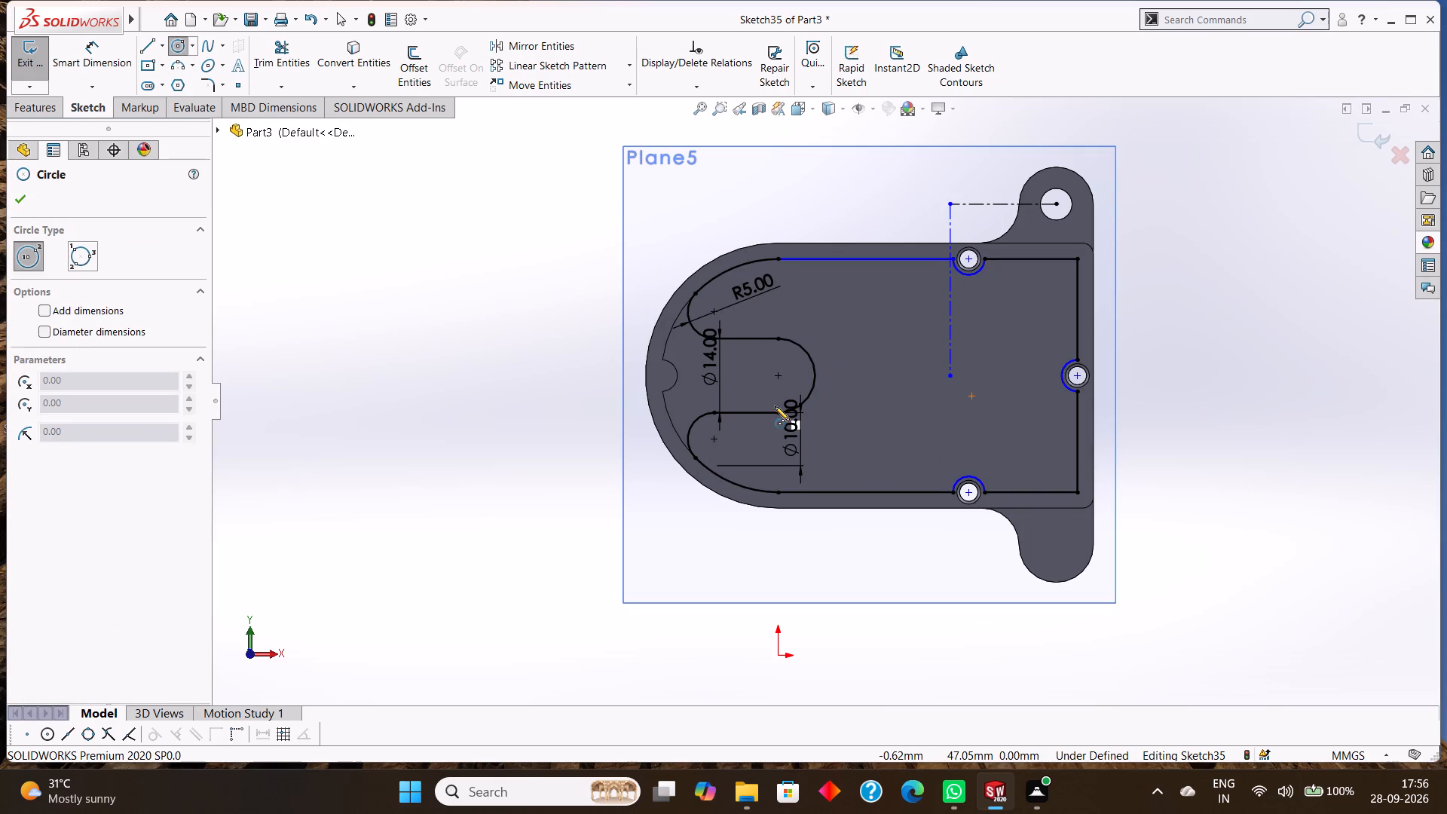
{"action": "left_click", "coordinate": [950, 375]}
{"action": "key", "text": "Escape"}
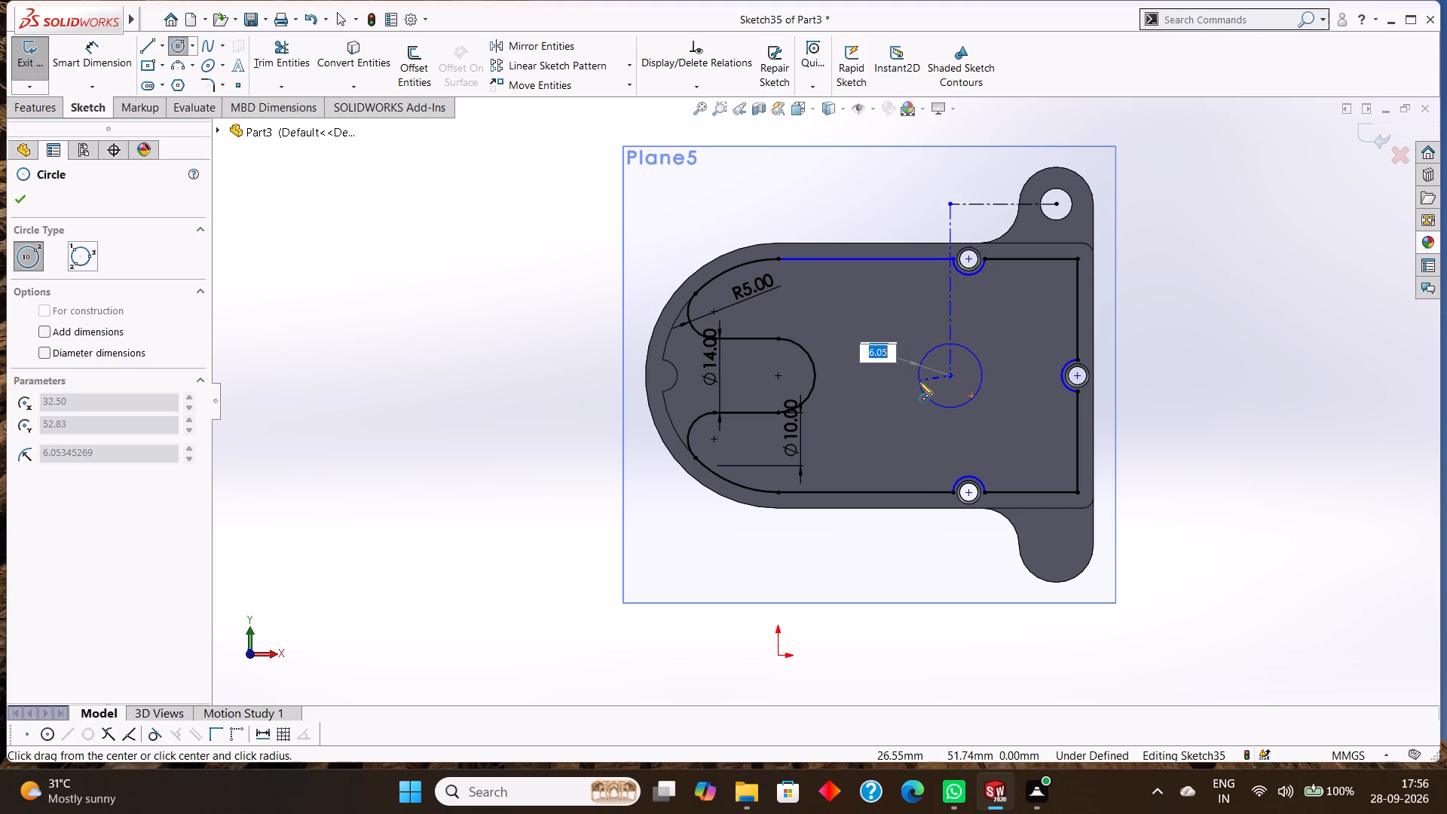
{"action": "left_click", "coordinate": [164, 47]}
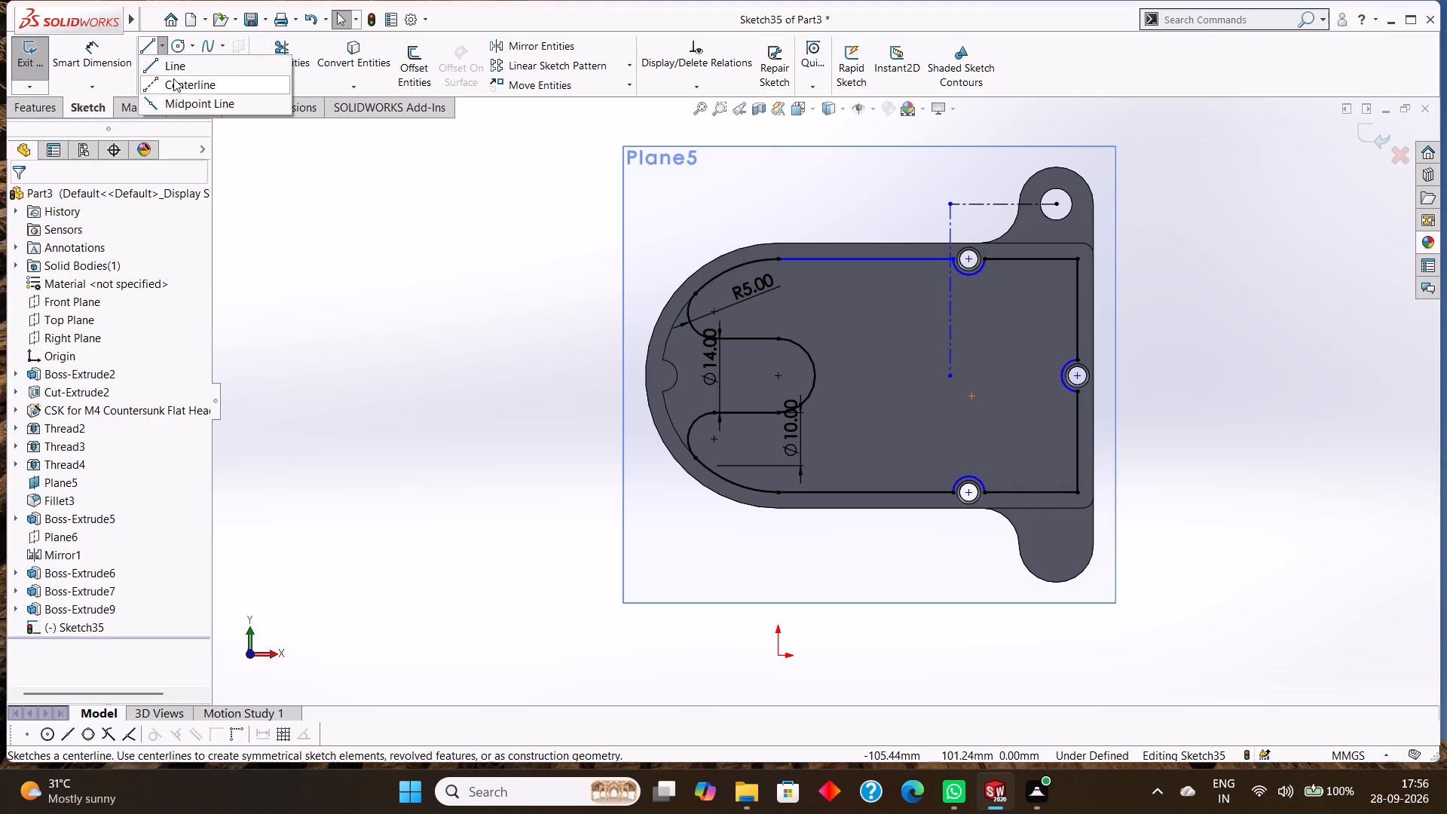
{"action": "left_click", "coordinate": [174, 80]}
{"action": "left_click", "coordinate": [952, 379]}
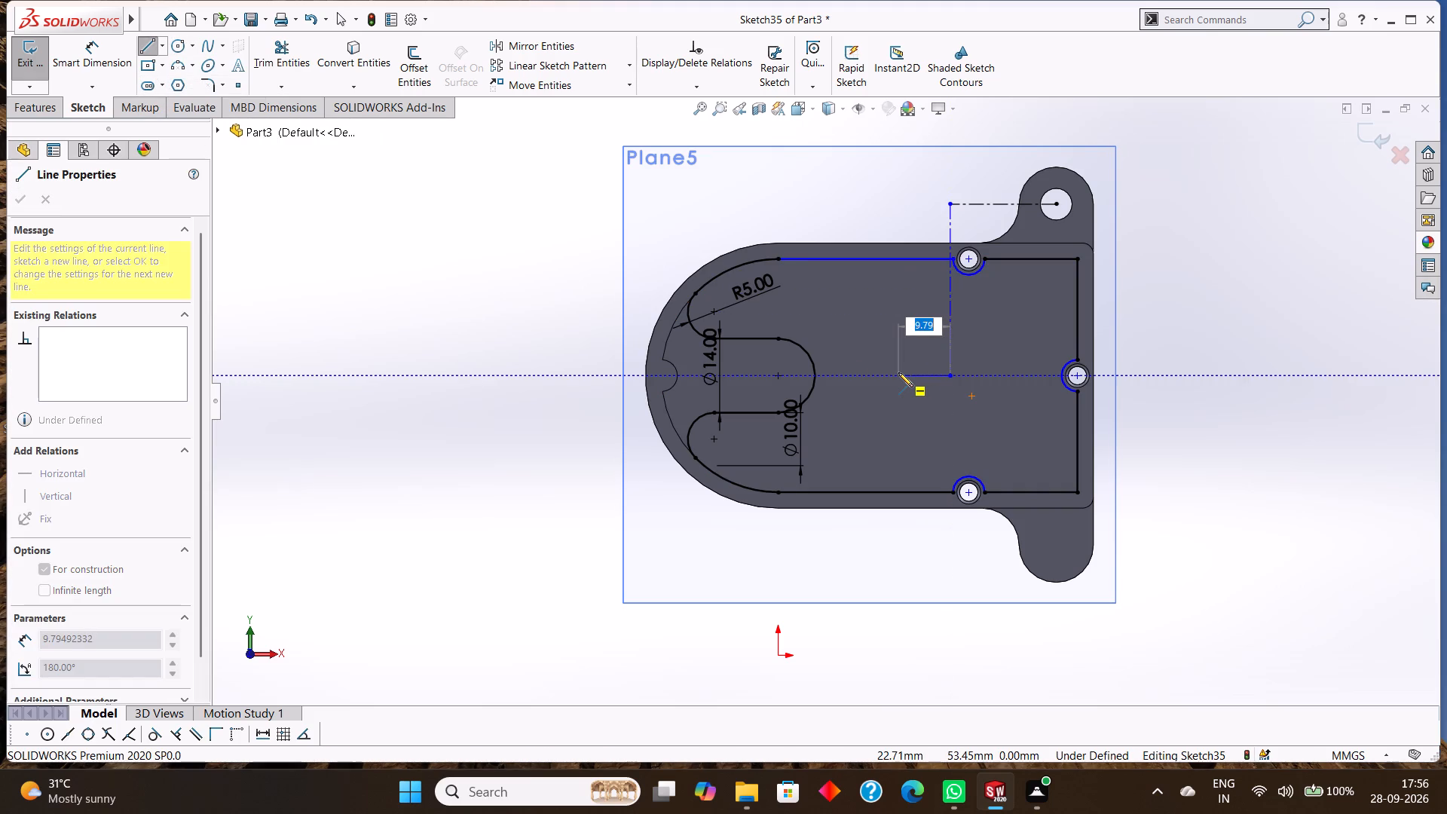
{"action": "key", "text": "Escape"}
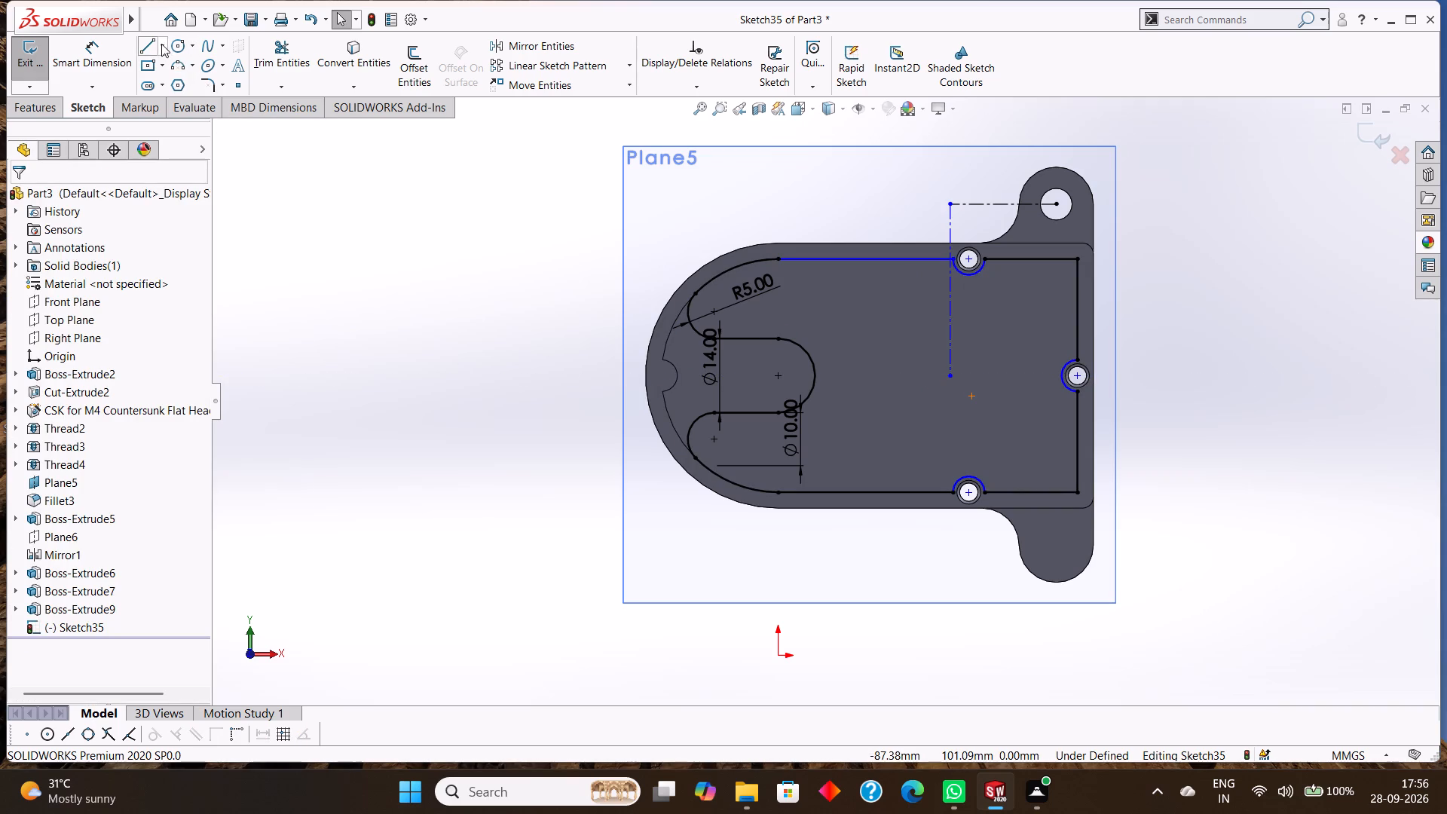
Draw a 10 mm horizontal centerline from the vertical centerline's lower end toward the slot's rounded end.
{"action": "left_click", "coordinate": [161, 44]}
{"action": "left_click", "coordinate": [173, 81]}
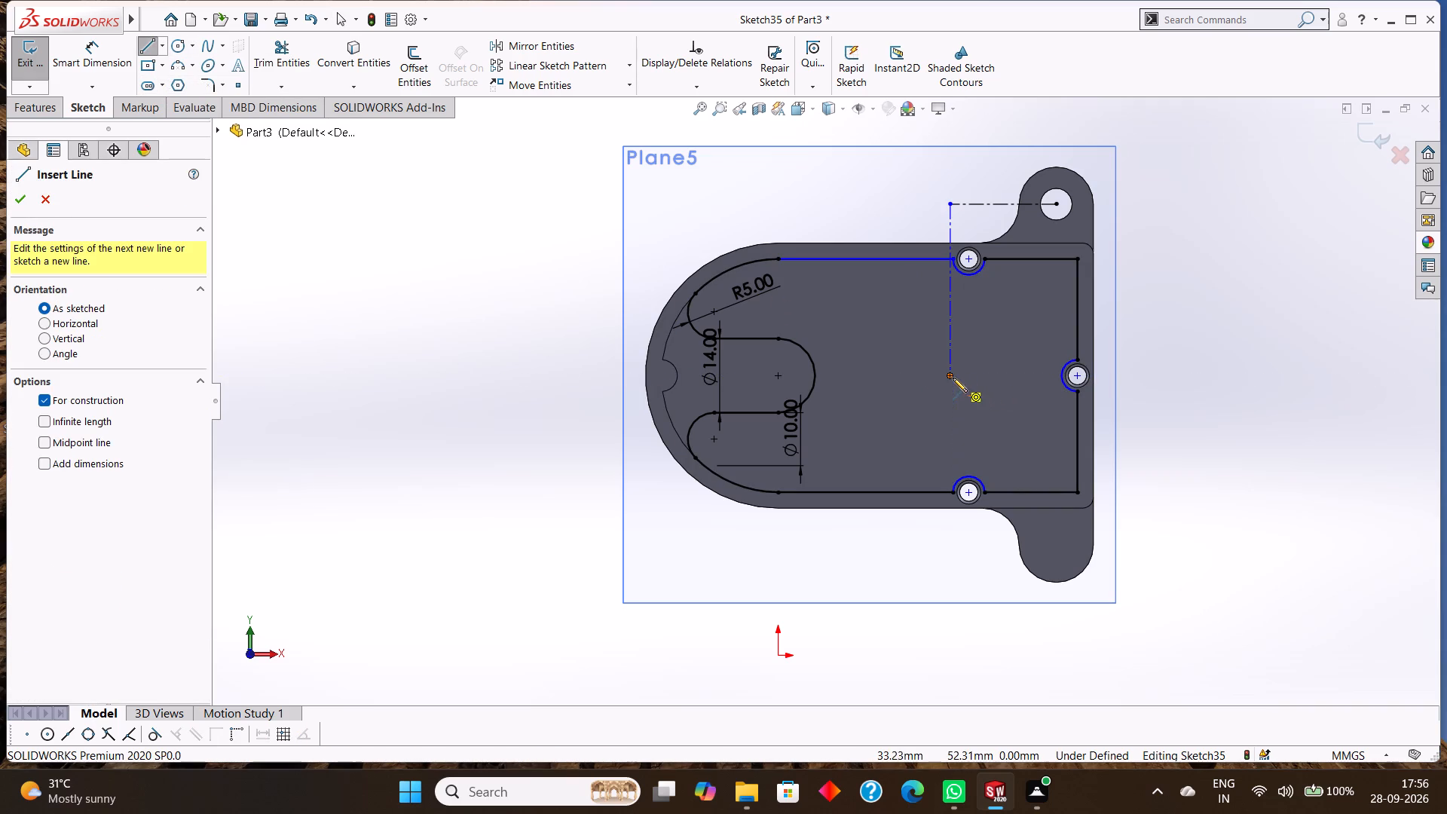
{"action": "left_click", "coordinate": [953, 378]}
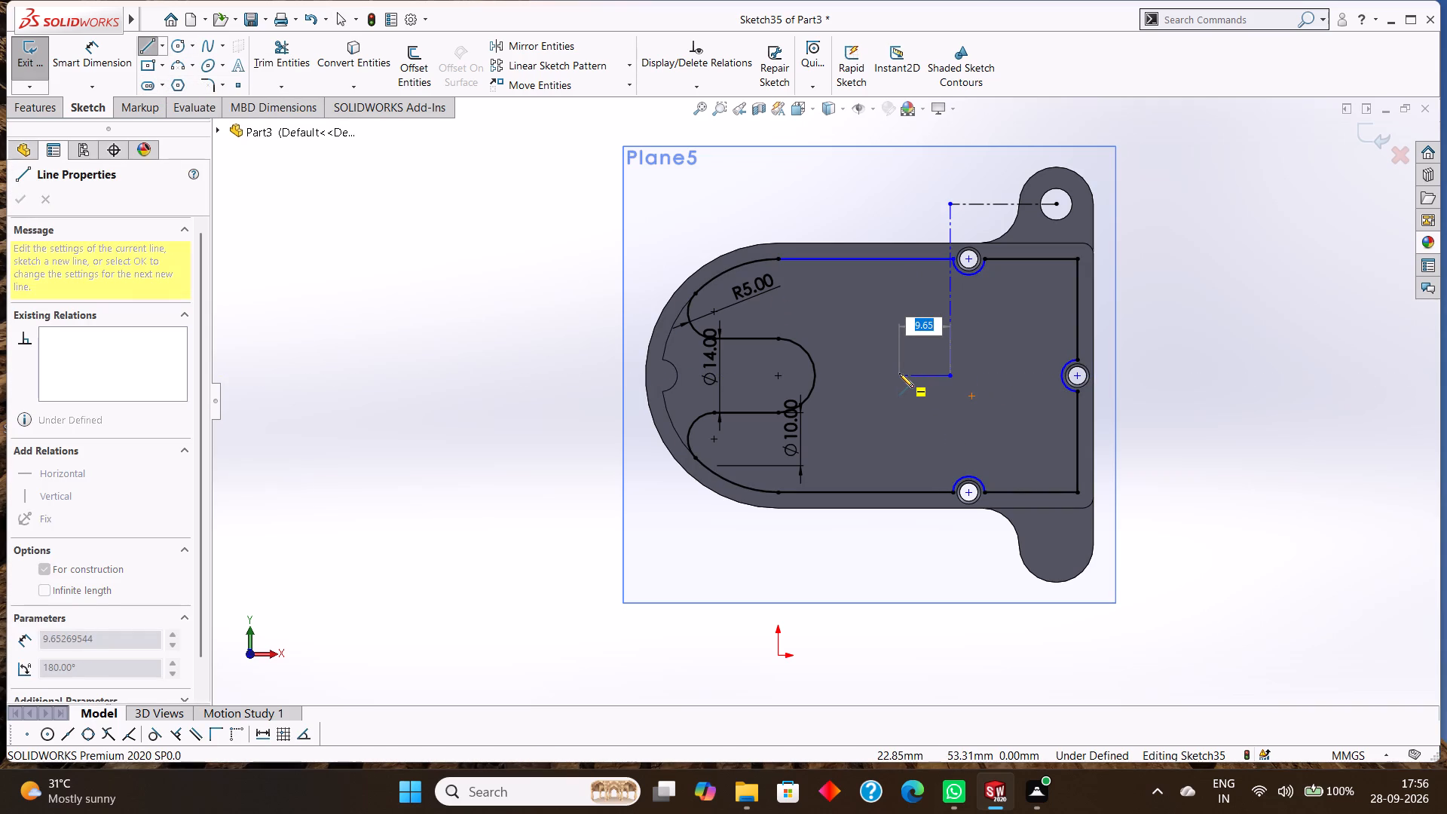
{"action": "type", "text": "10"}
{"action": "key", "text": "Return"}
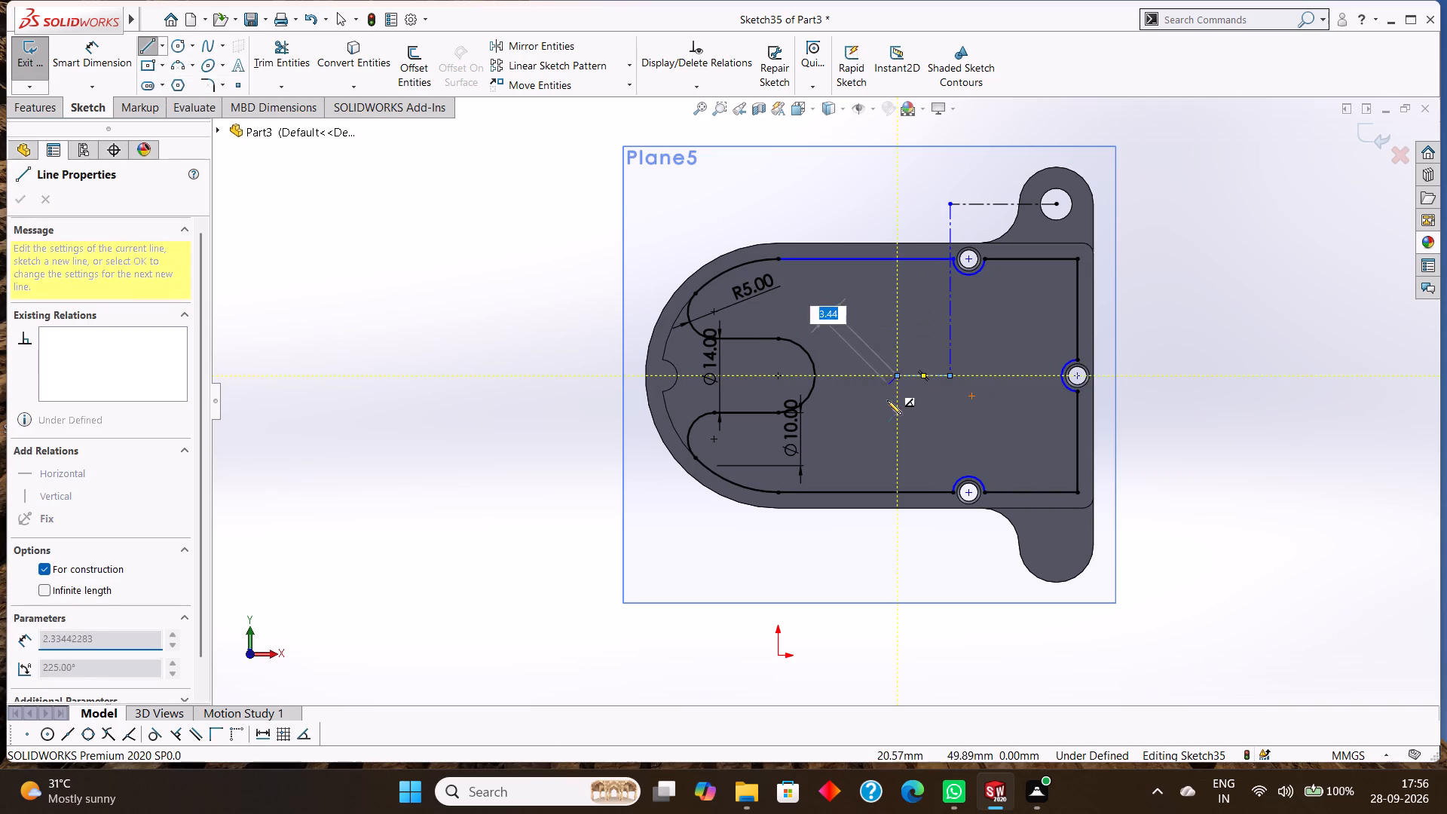
{"action": "right_click", "coordinate": [898, 419]}
{"action": "left_click", "coordinate": [930, 434]}
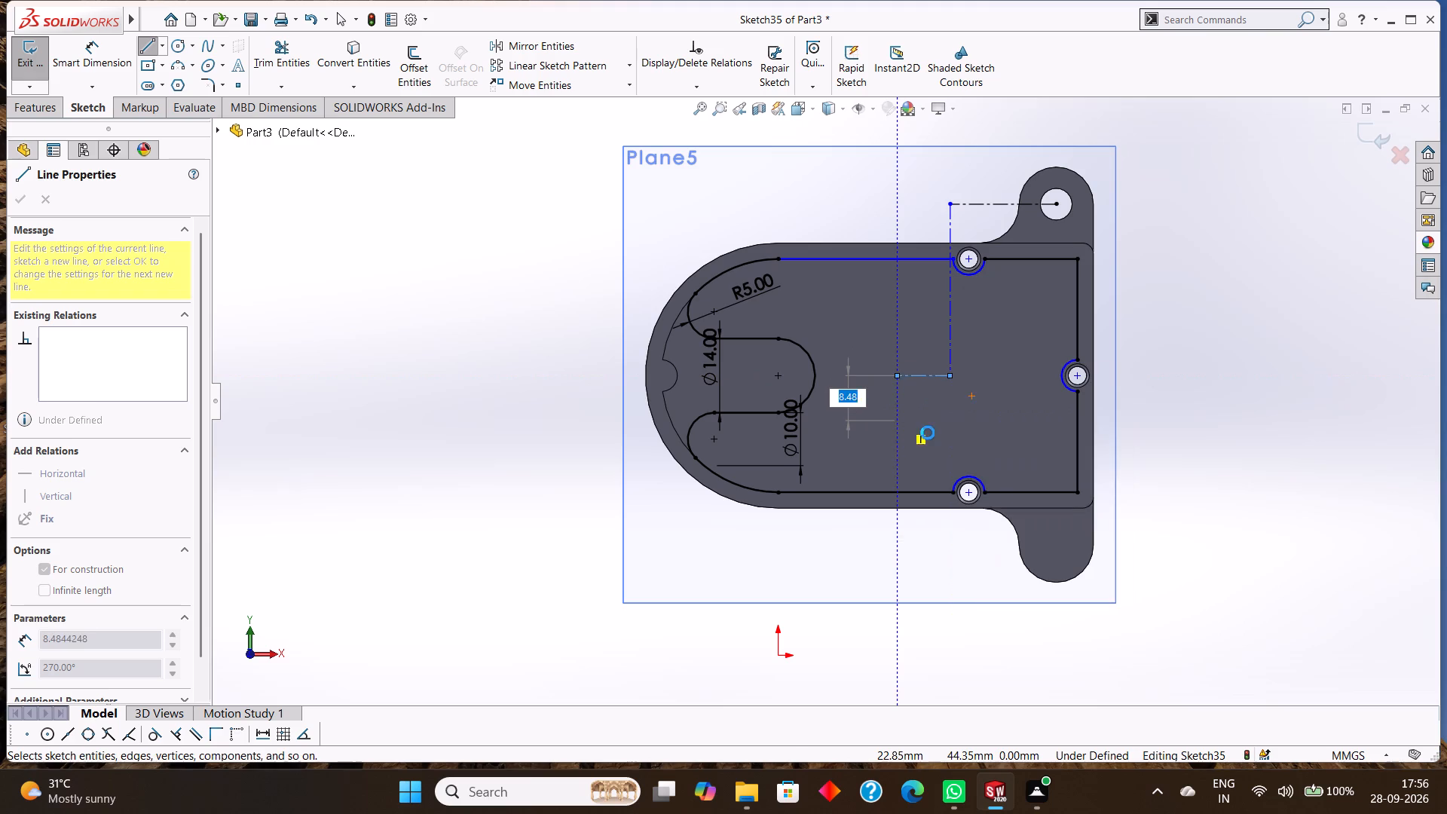
Draw a 7 mm solid vertical line downward from the free end of the 10 mm centerline.
{"action": "left_click", "coordinate": [141, 42]}
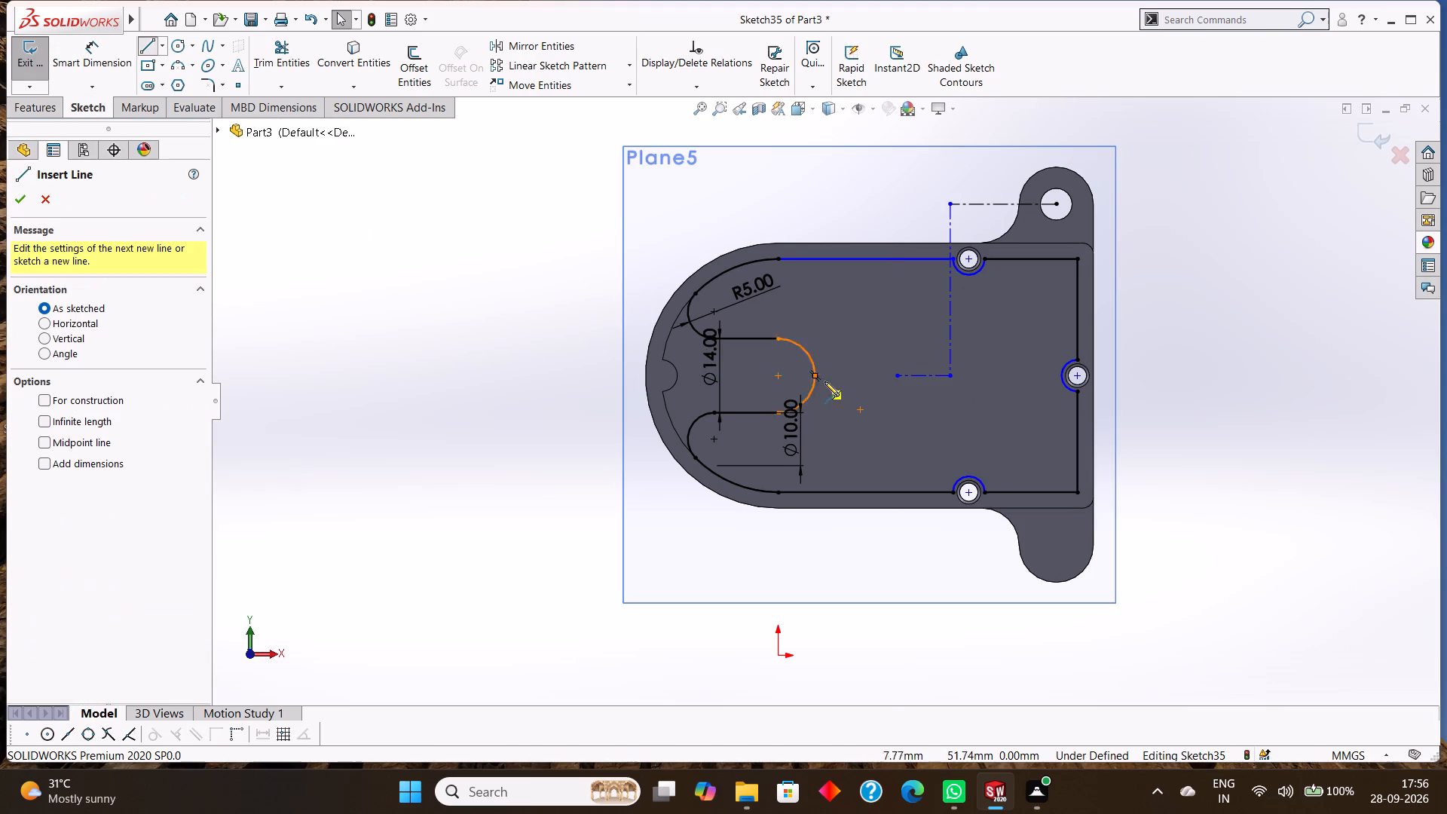
{"action": "left_click", "coordinate": [896, 375]}
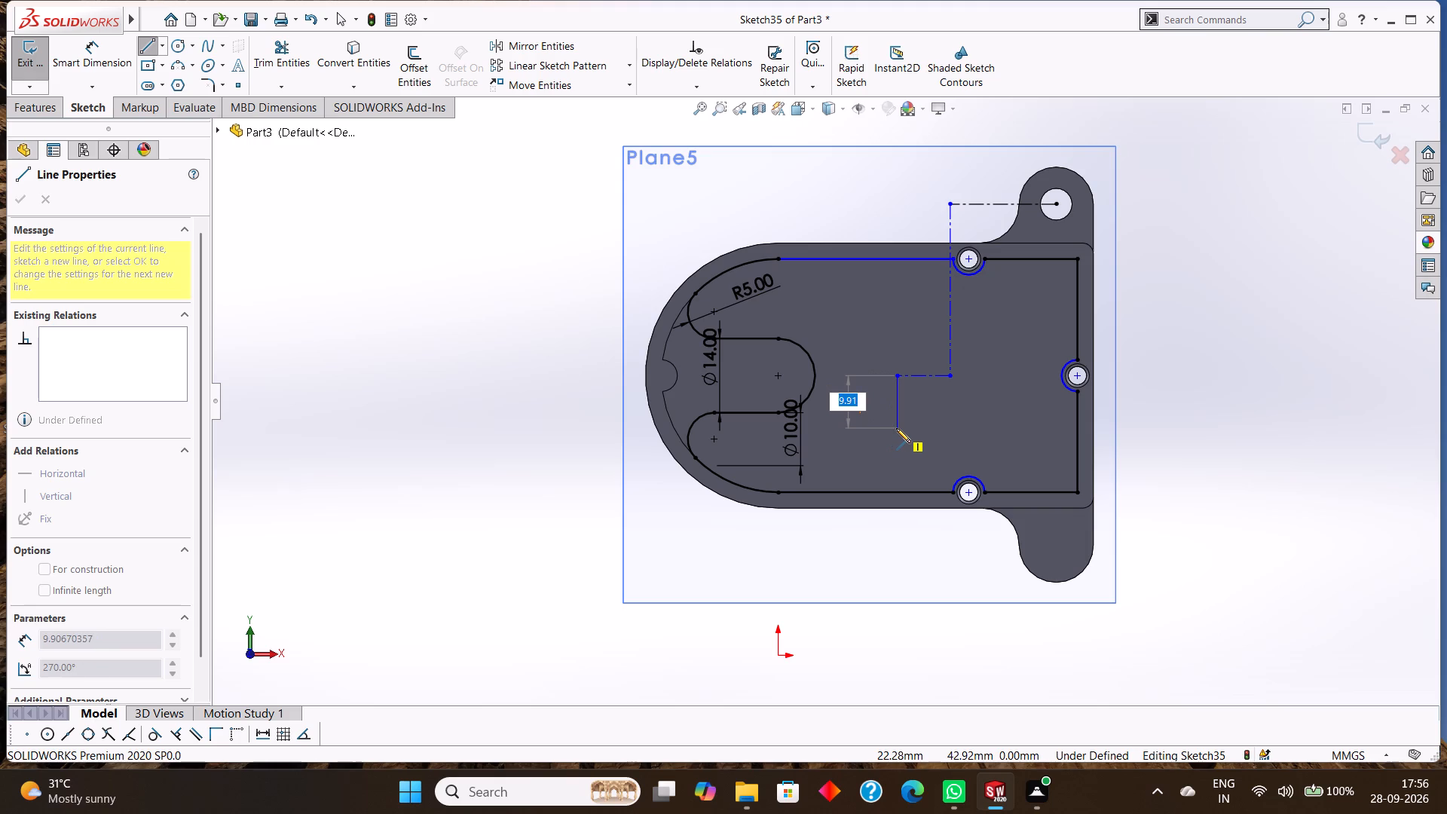
{"action": "key", "text": "7"}
{"action": "key", "text": "Return"}
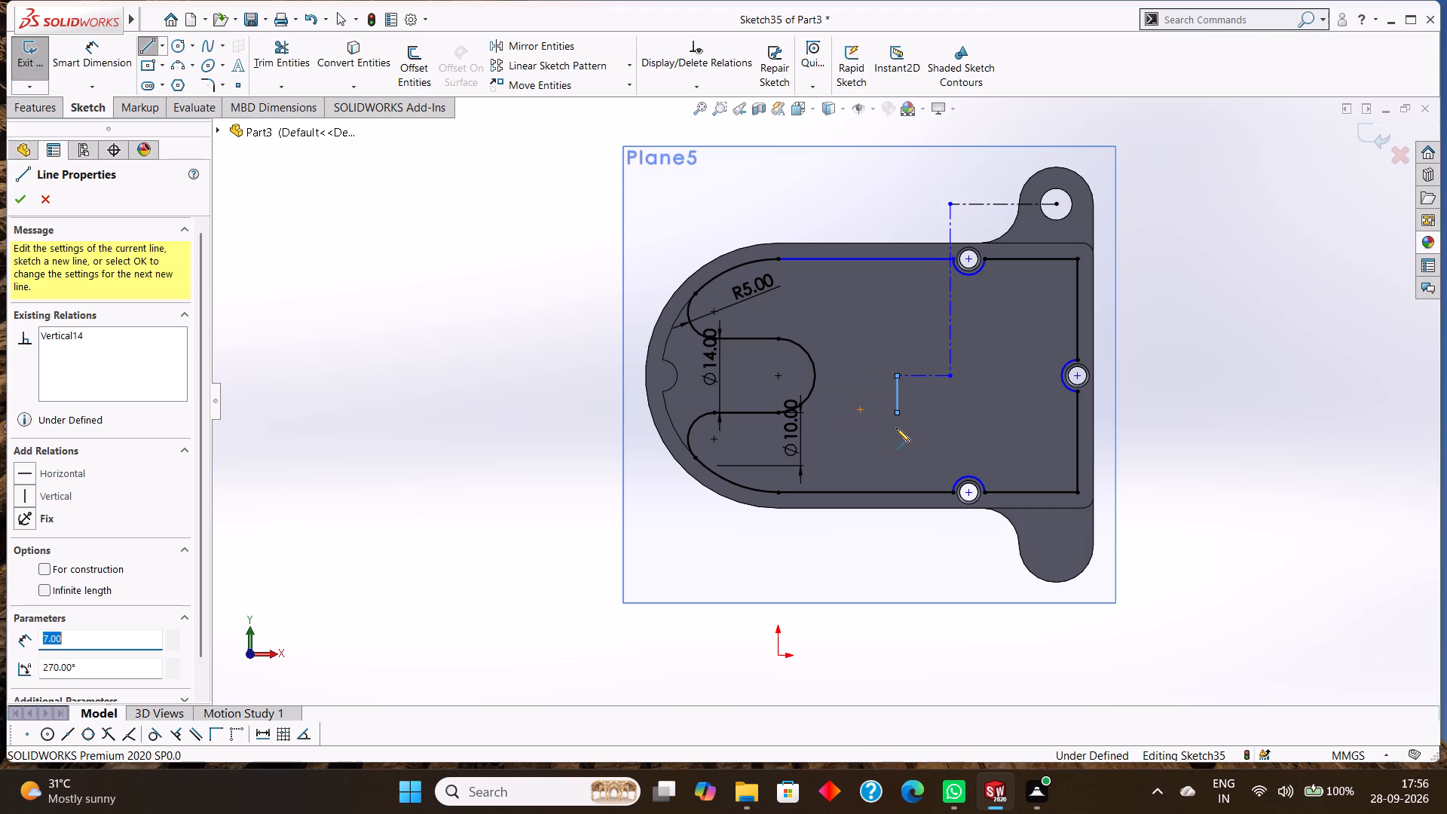
{"action": "right_click", "coordinate": [970, 425]}
{"action": "left_click", "coordinate": [1016, 435]}
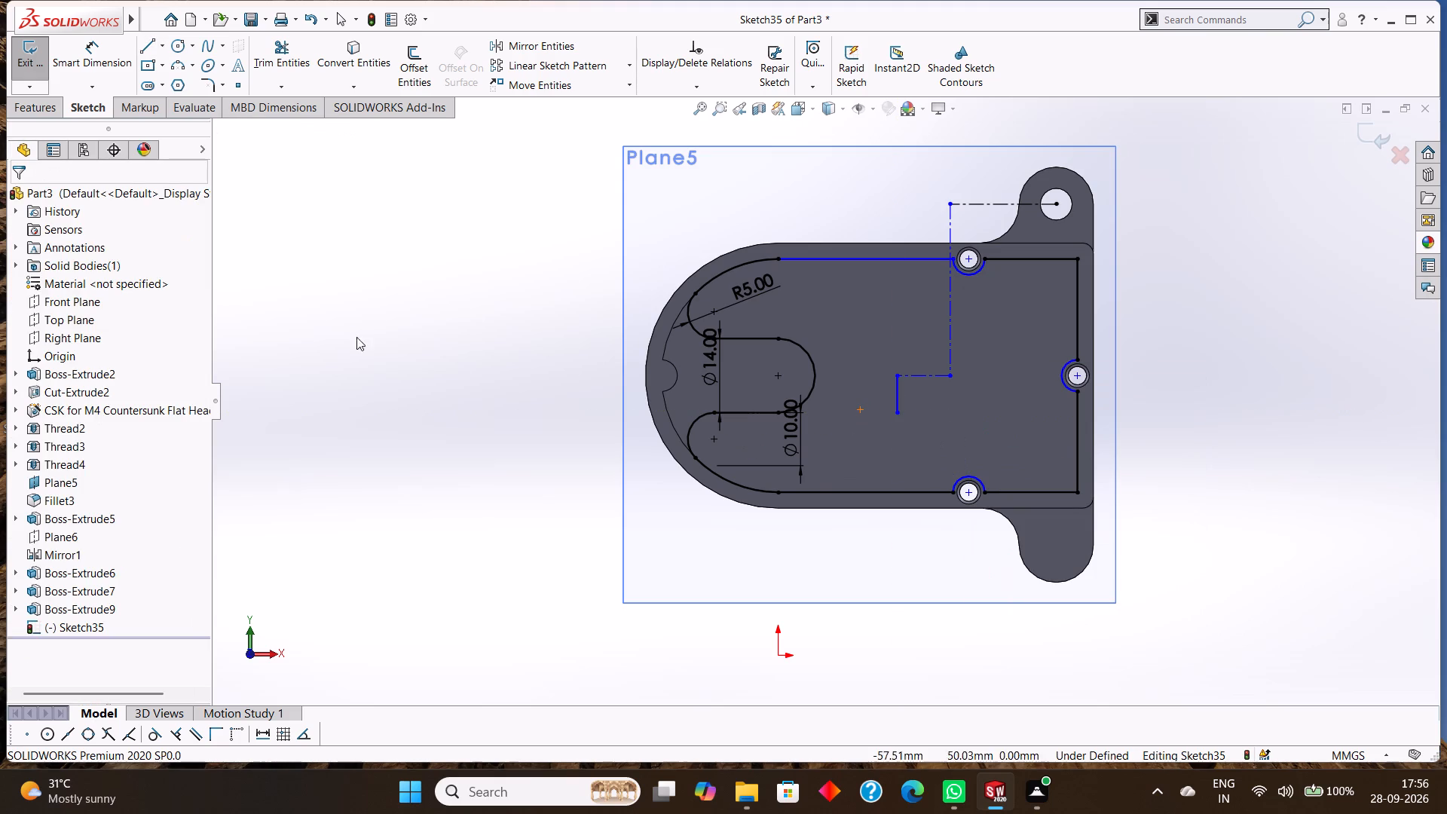
Draw a 7 mm vertical line upward from the 10 mm centerline's free end, continuing 34 mm horizontally to the end-wall outline.
{"action": "left_click", "coordinate": [148, 45]}
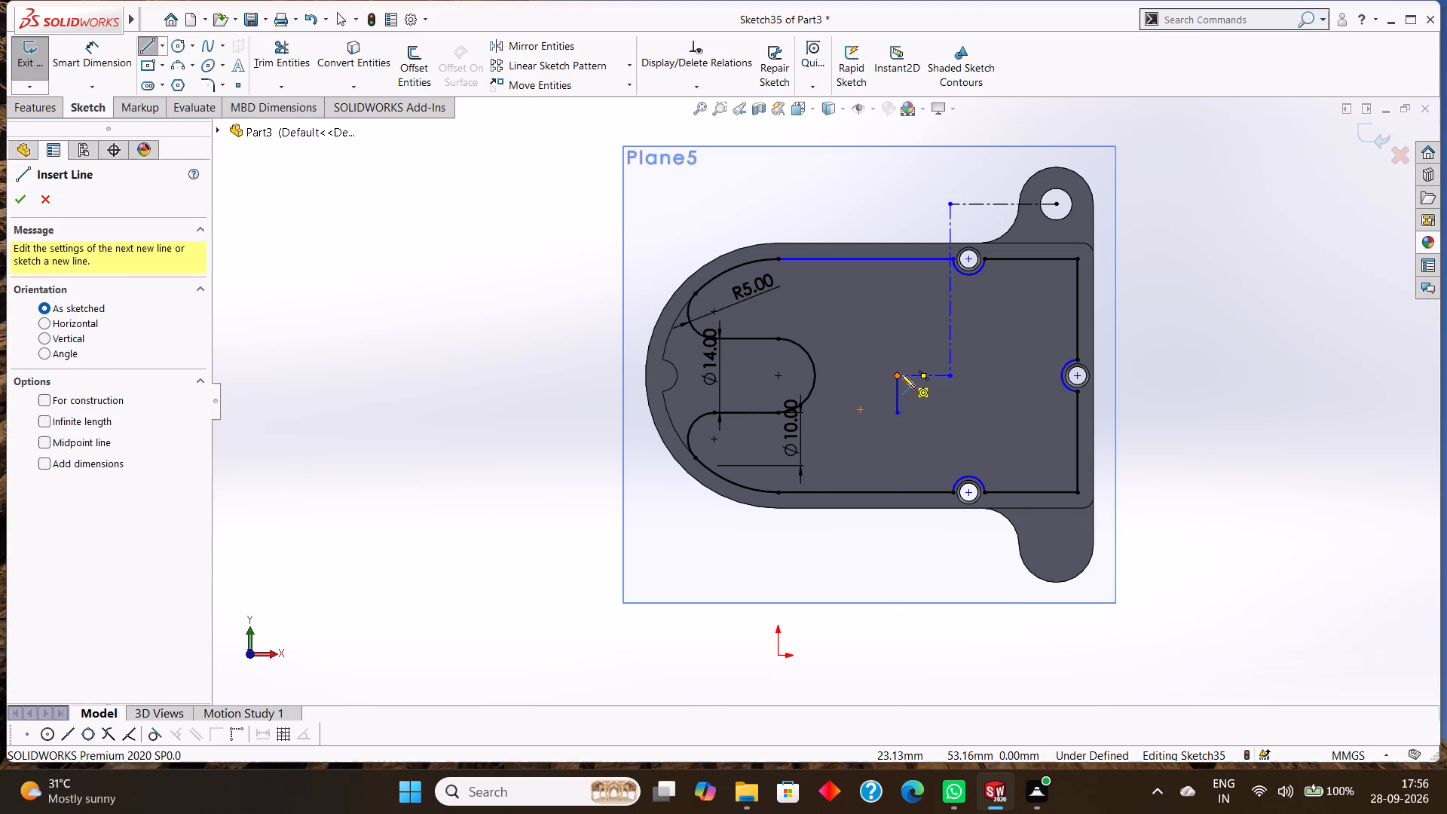
{"action": "left_click", "coordinate": [897, 373]}
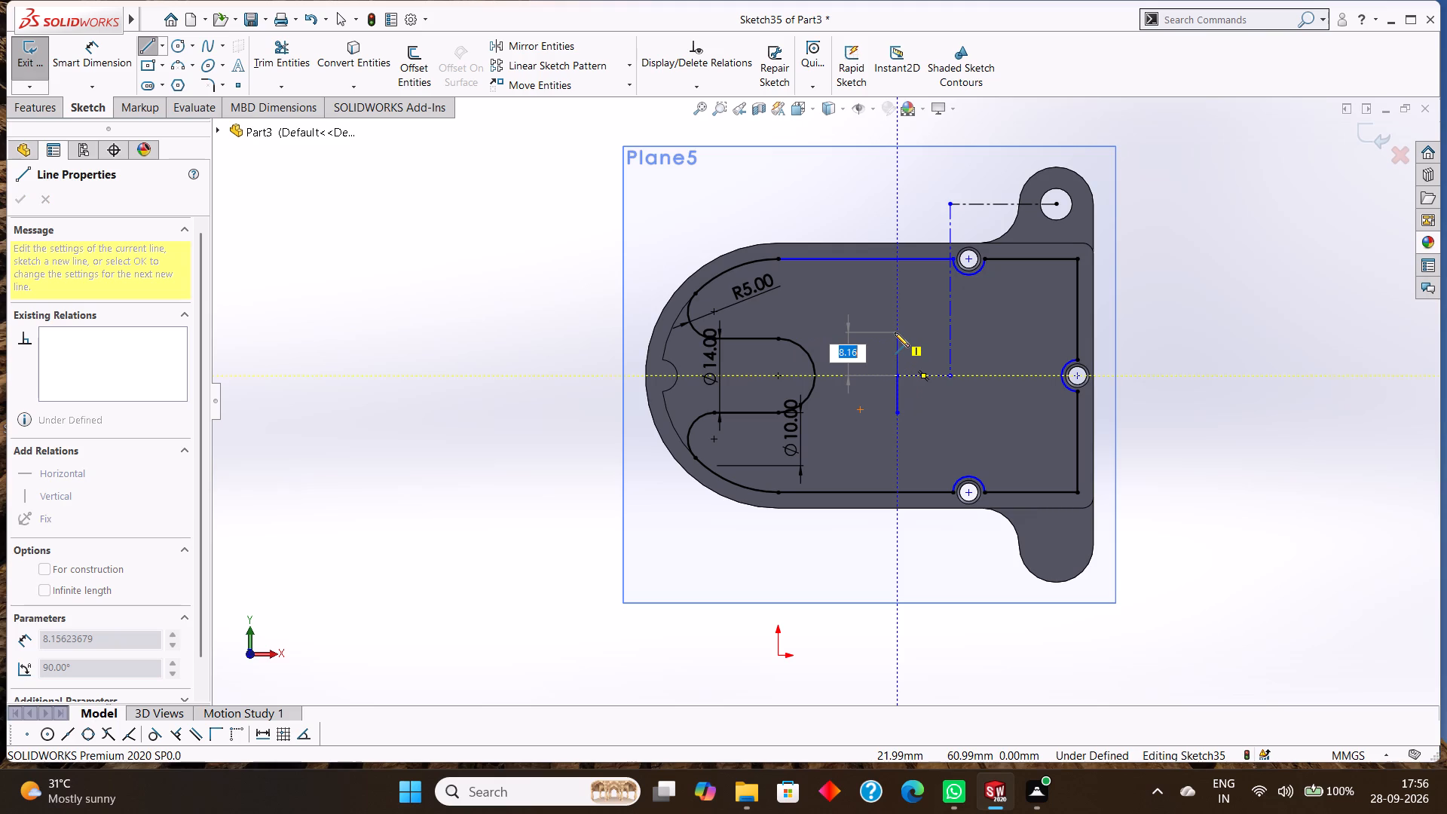
{"action": "key", "text": "7"}
{"action": "key", "text": "Return"}
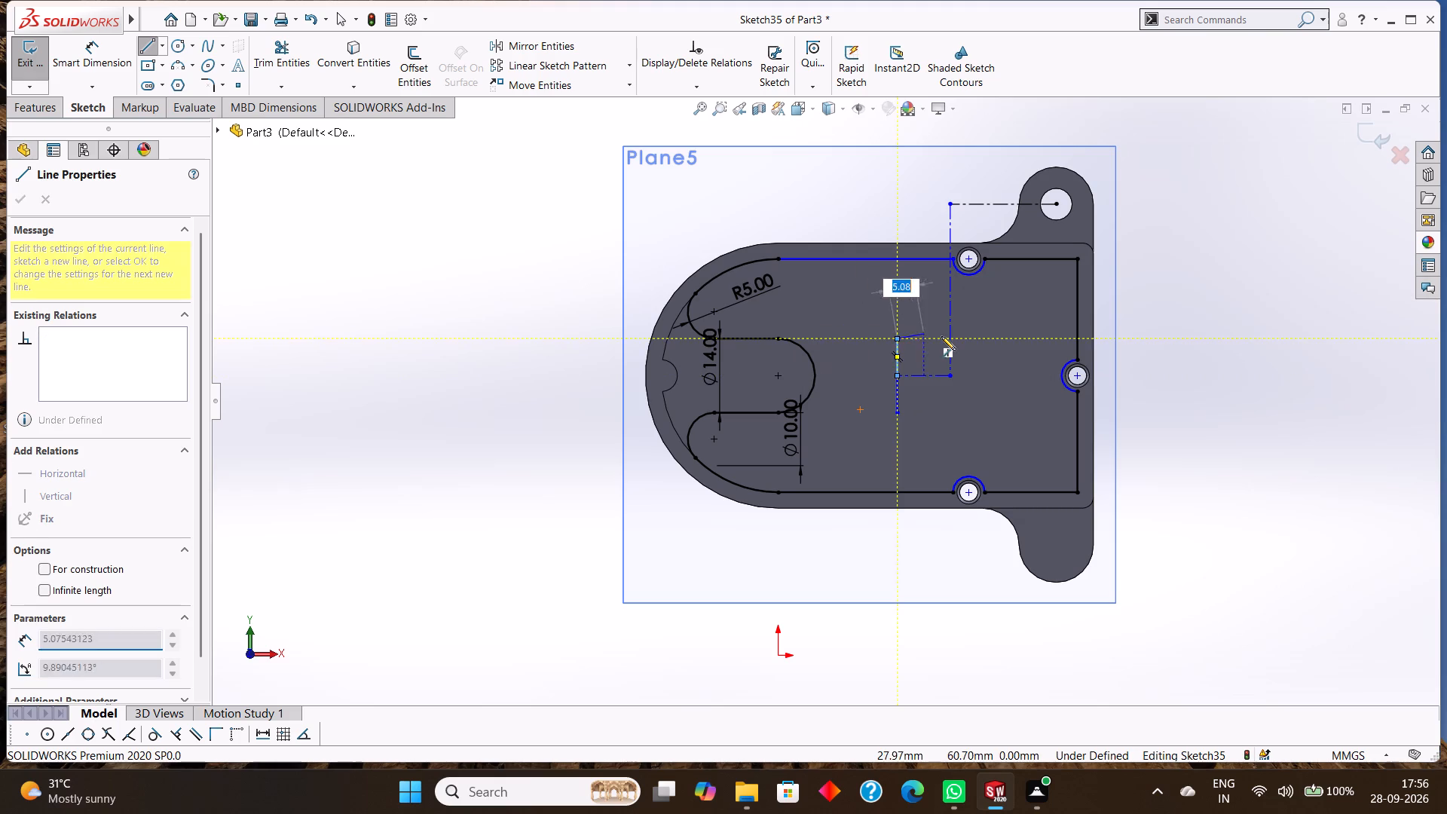
{"action": "left_click", "coordinate": [1075, 340]}
{"action": "right_click", "coordinate": [996, 294]}
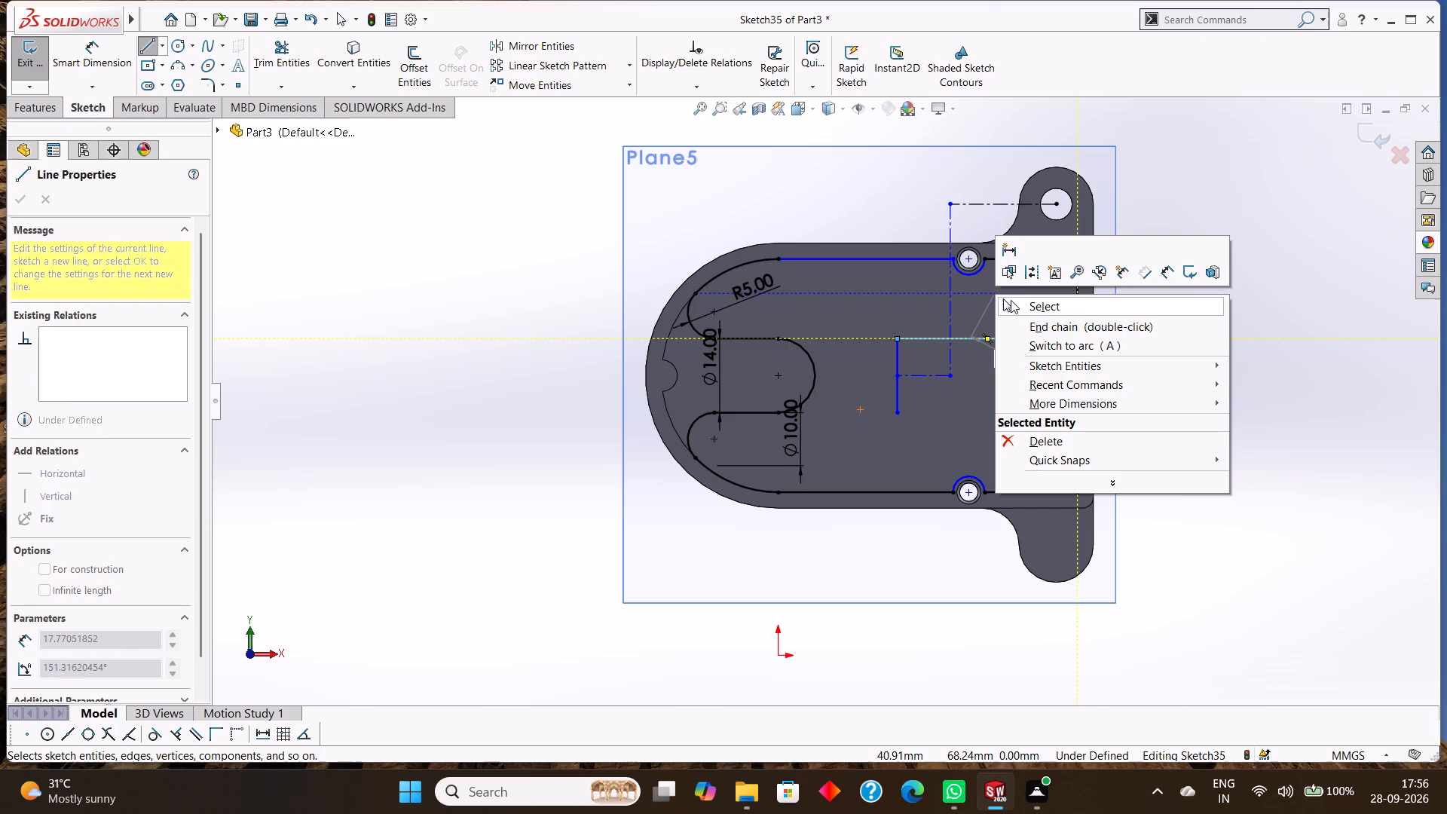
{"action": "left_click", "coordinate": [1041, 304]}
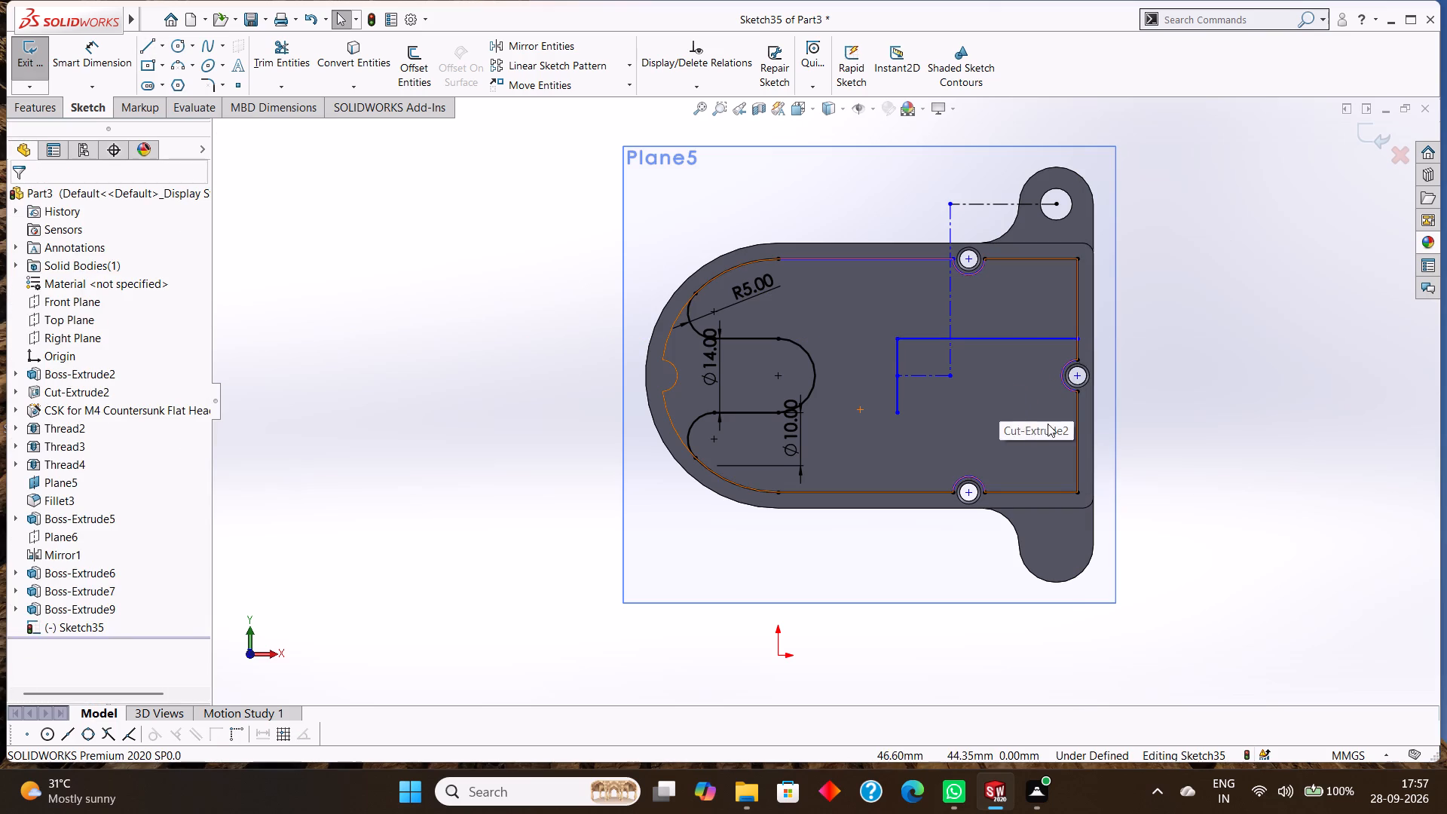
Draw a horizontal line from the lower end of the downward 7 mm line to the end-wall outline.
{"action": "left_click", "coordinate": [148, 44]}
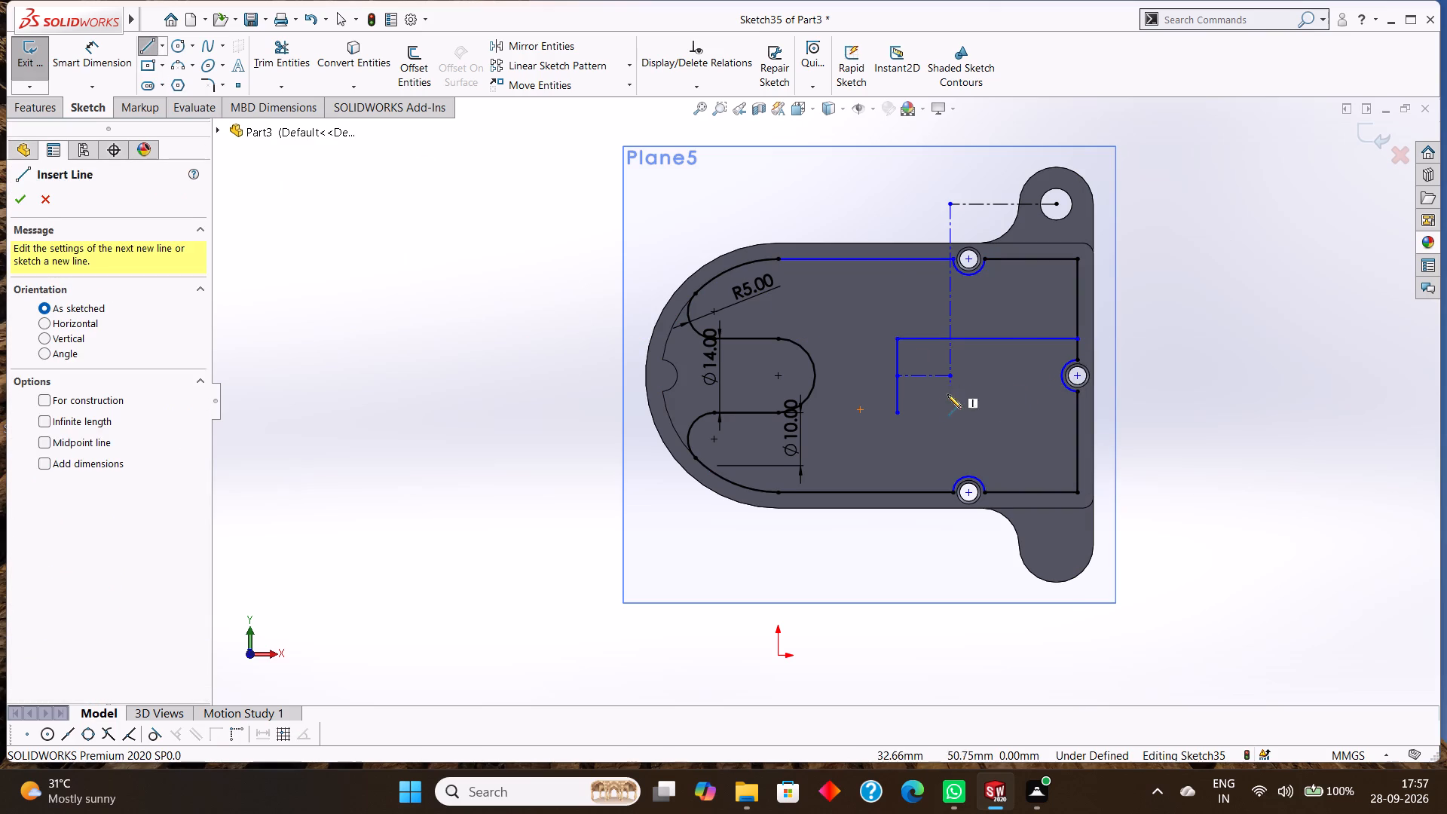
{"action": "left_click", "coordinate": [899, 415]}
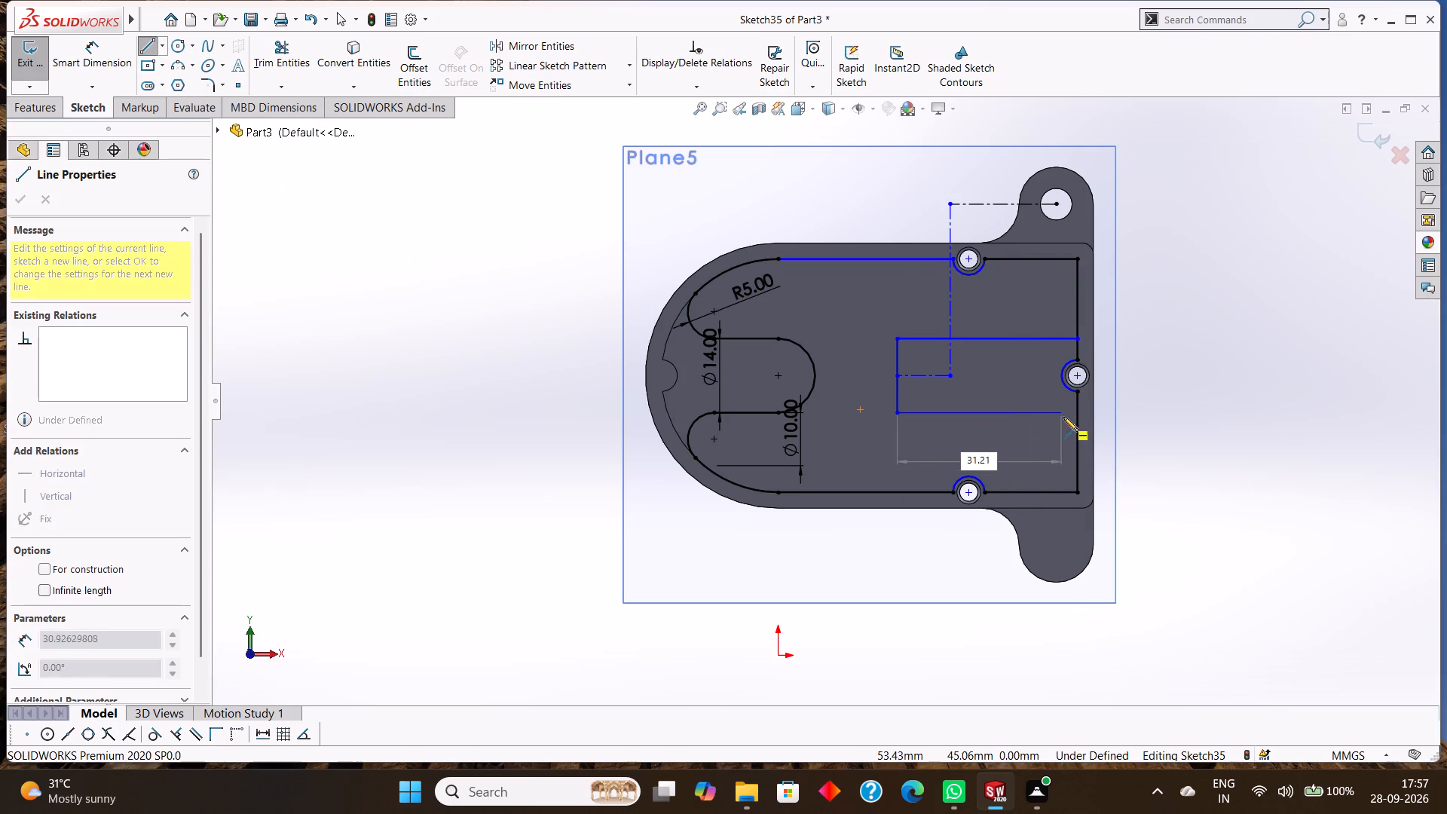
{"action": "left_click", "coordinate": [1078, 417]}
{"action": "right_click", "coordinate": [1026, 437]}
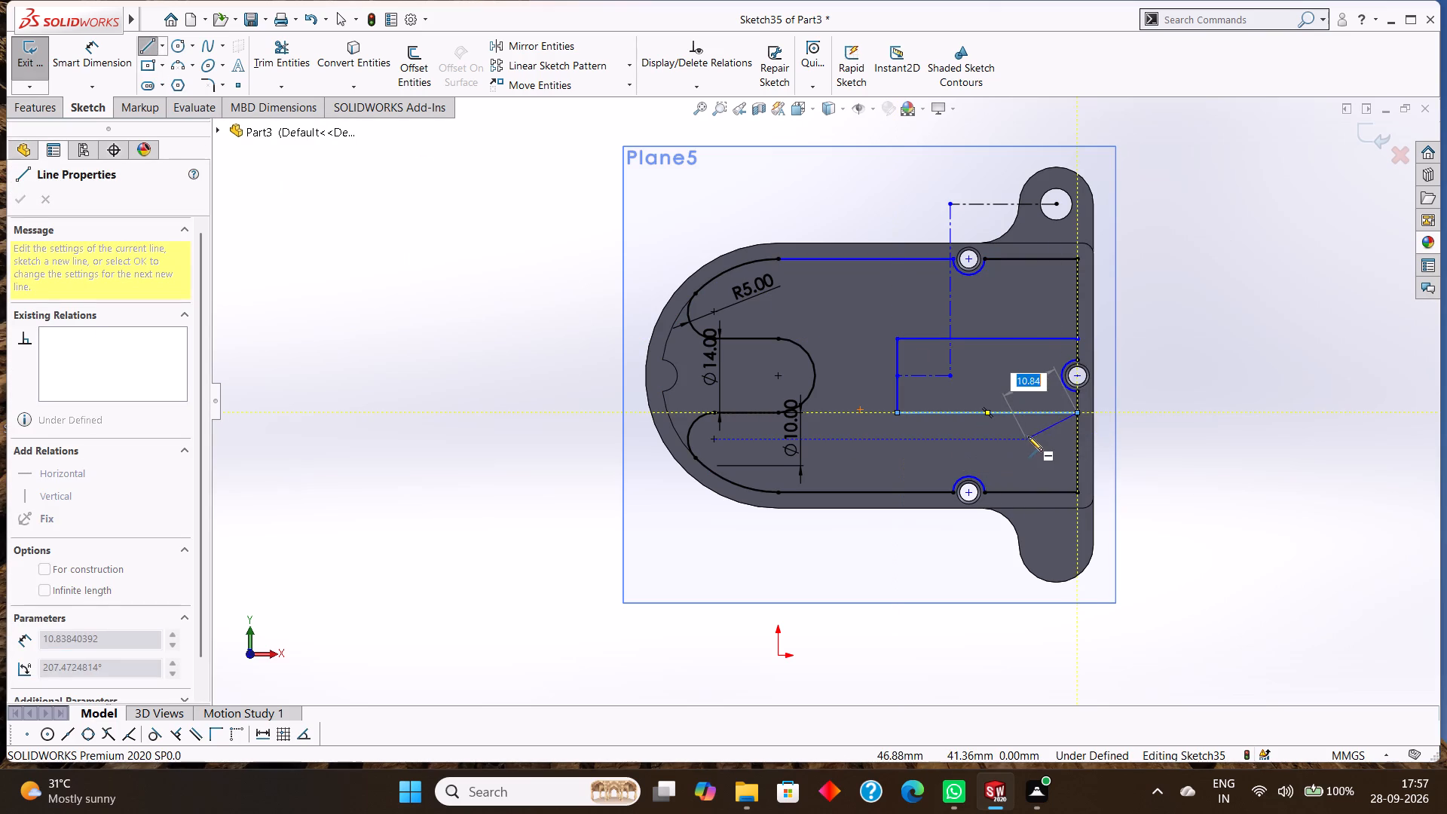
{"action": "left_click", "coordinate": [1063, 442]}
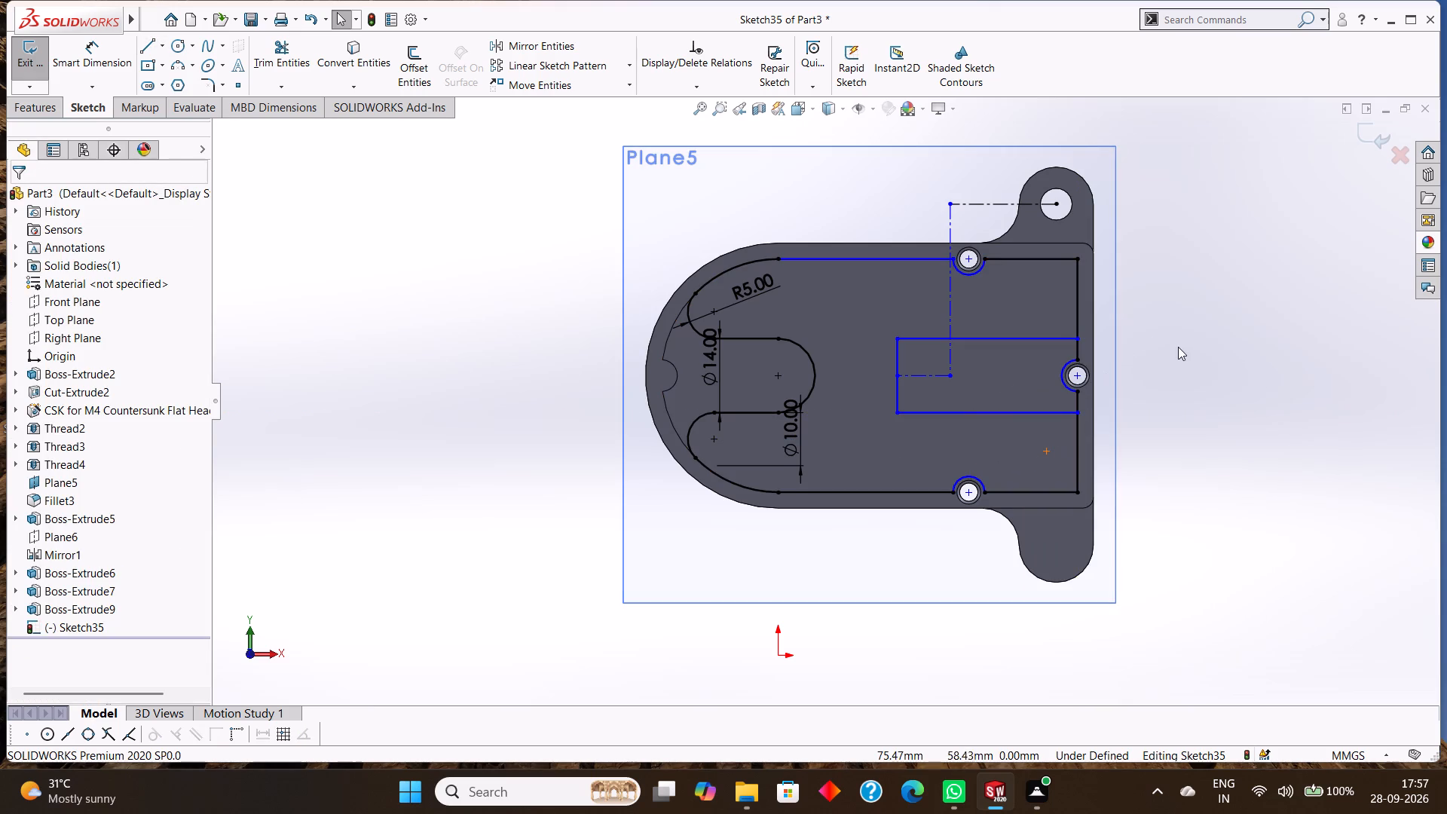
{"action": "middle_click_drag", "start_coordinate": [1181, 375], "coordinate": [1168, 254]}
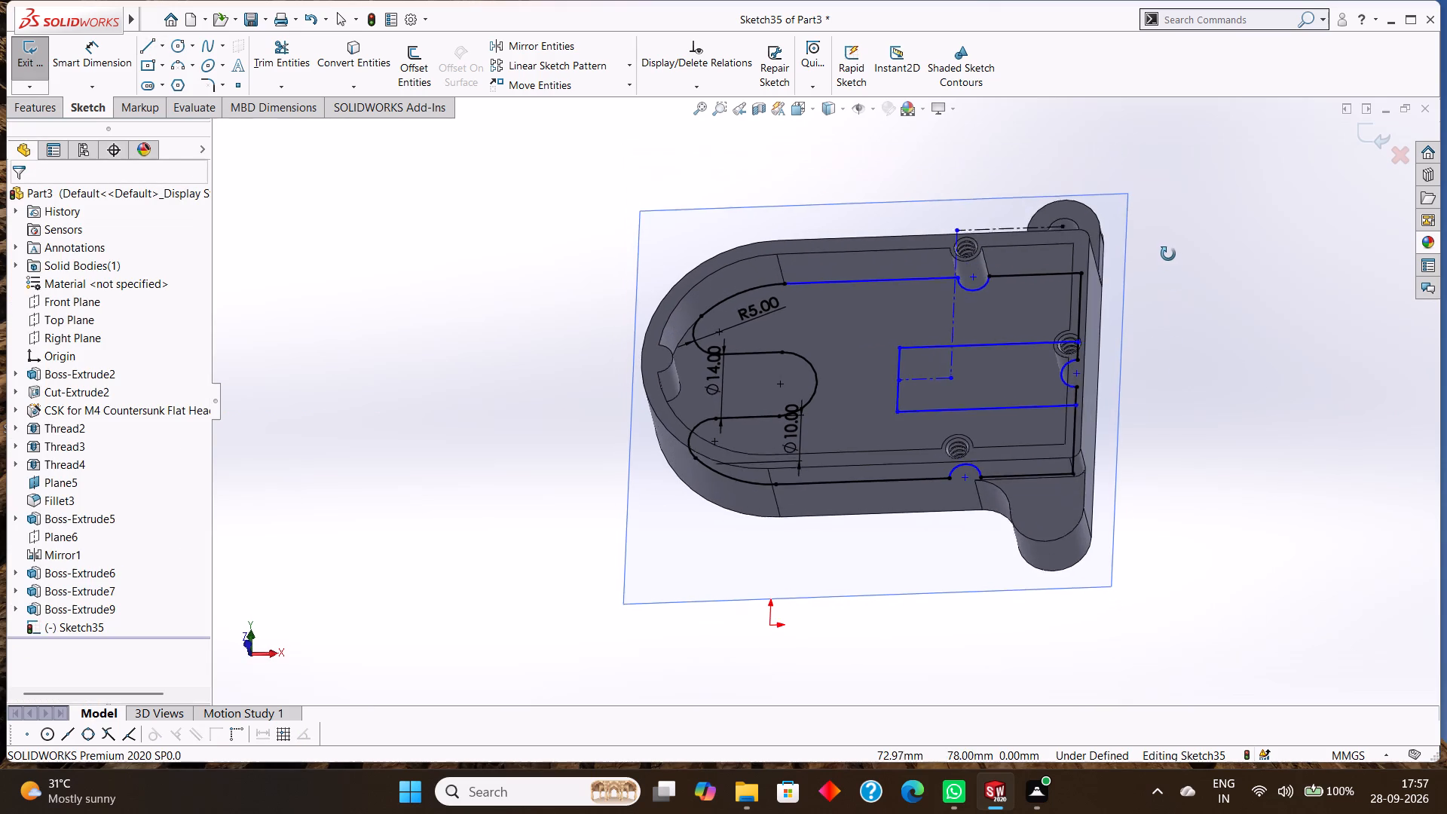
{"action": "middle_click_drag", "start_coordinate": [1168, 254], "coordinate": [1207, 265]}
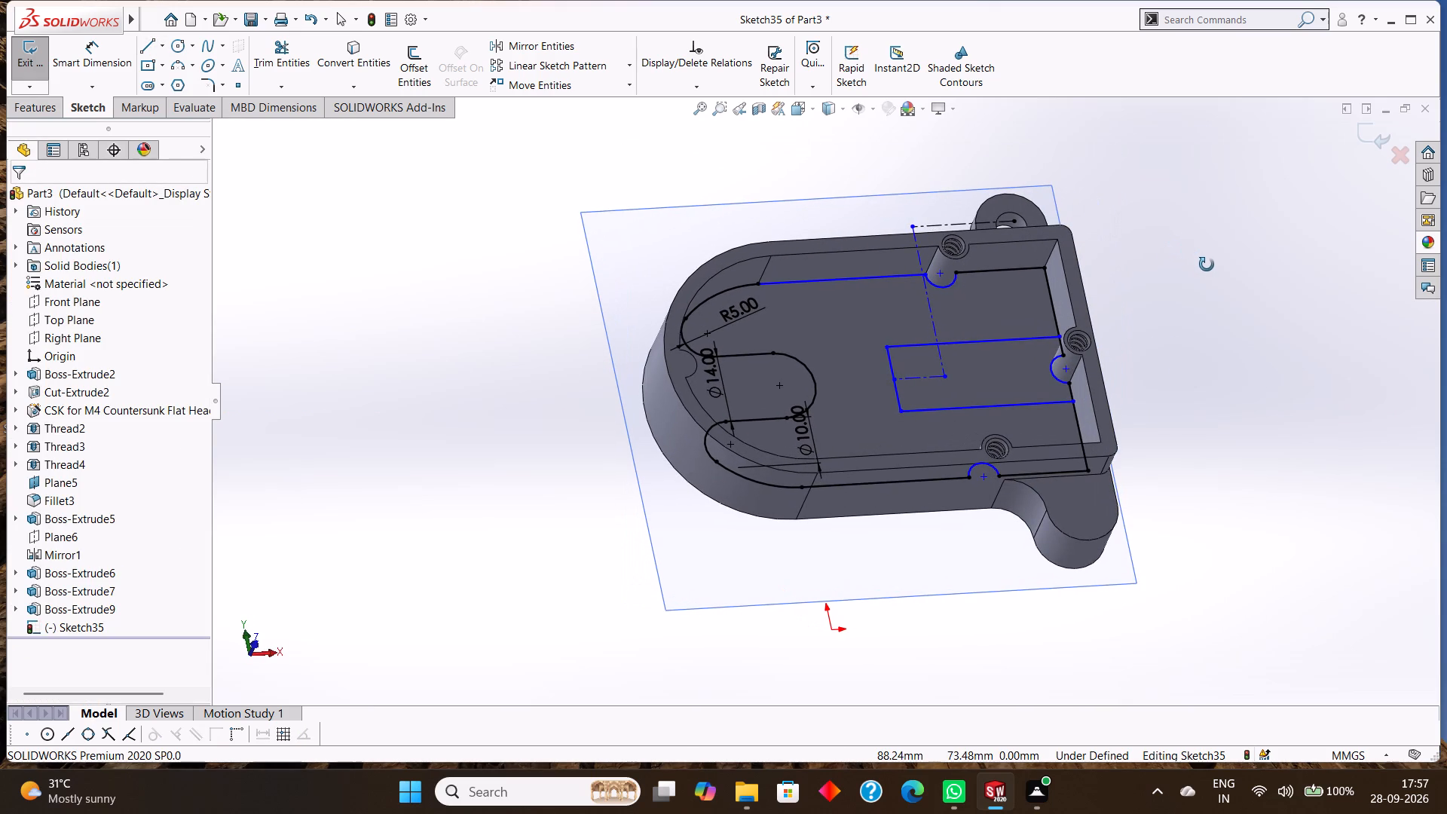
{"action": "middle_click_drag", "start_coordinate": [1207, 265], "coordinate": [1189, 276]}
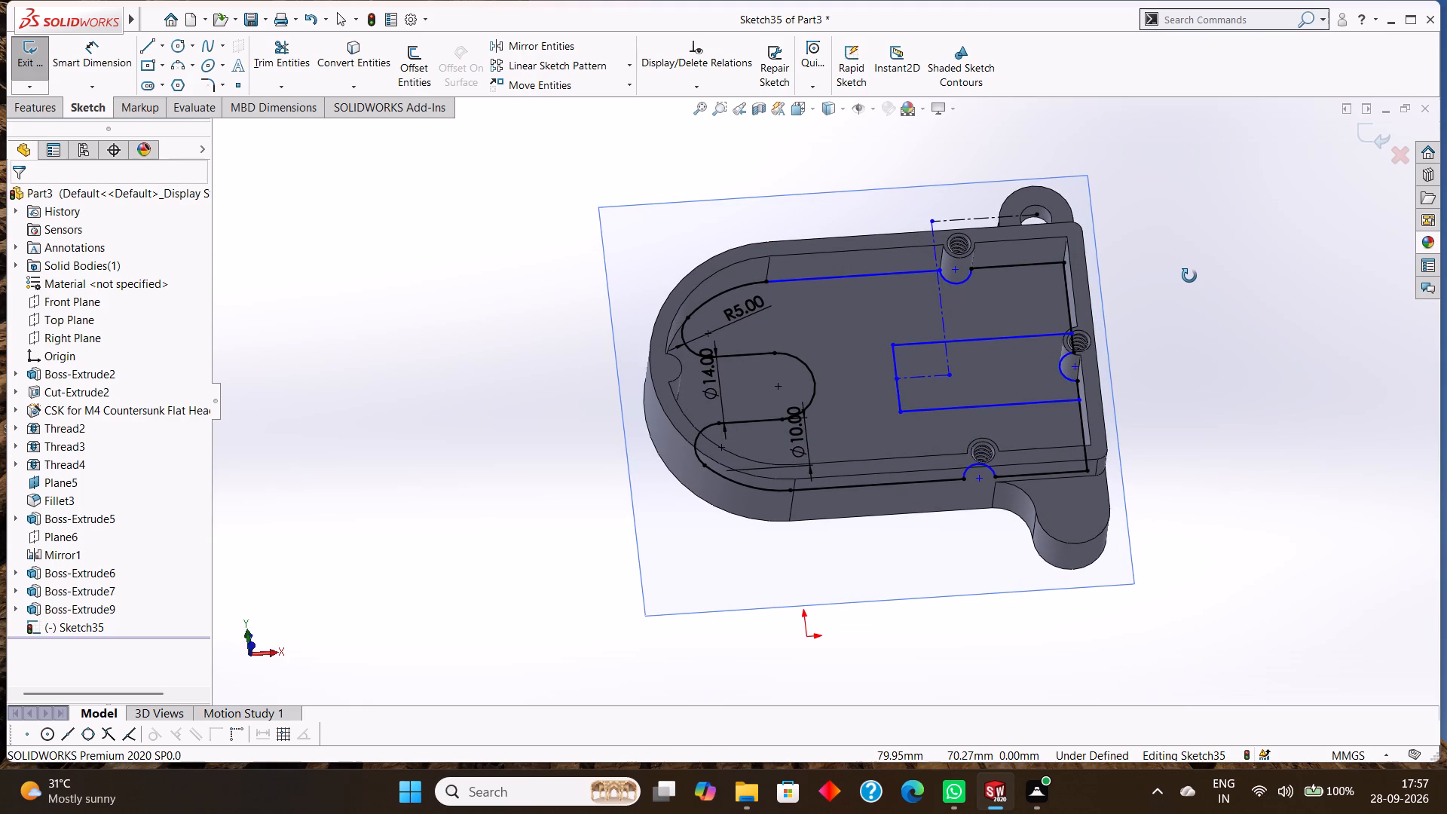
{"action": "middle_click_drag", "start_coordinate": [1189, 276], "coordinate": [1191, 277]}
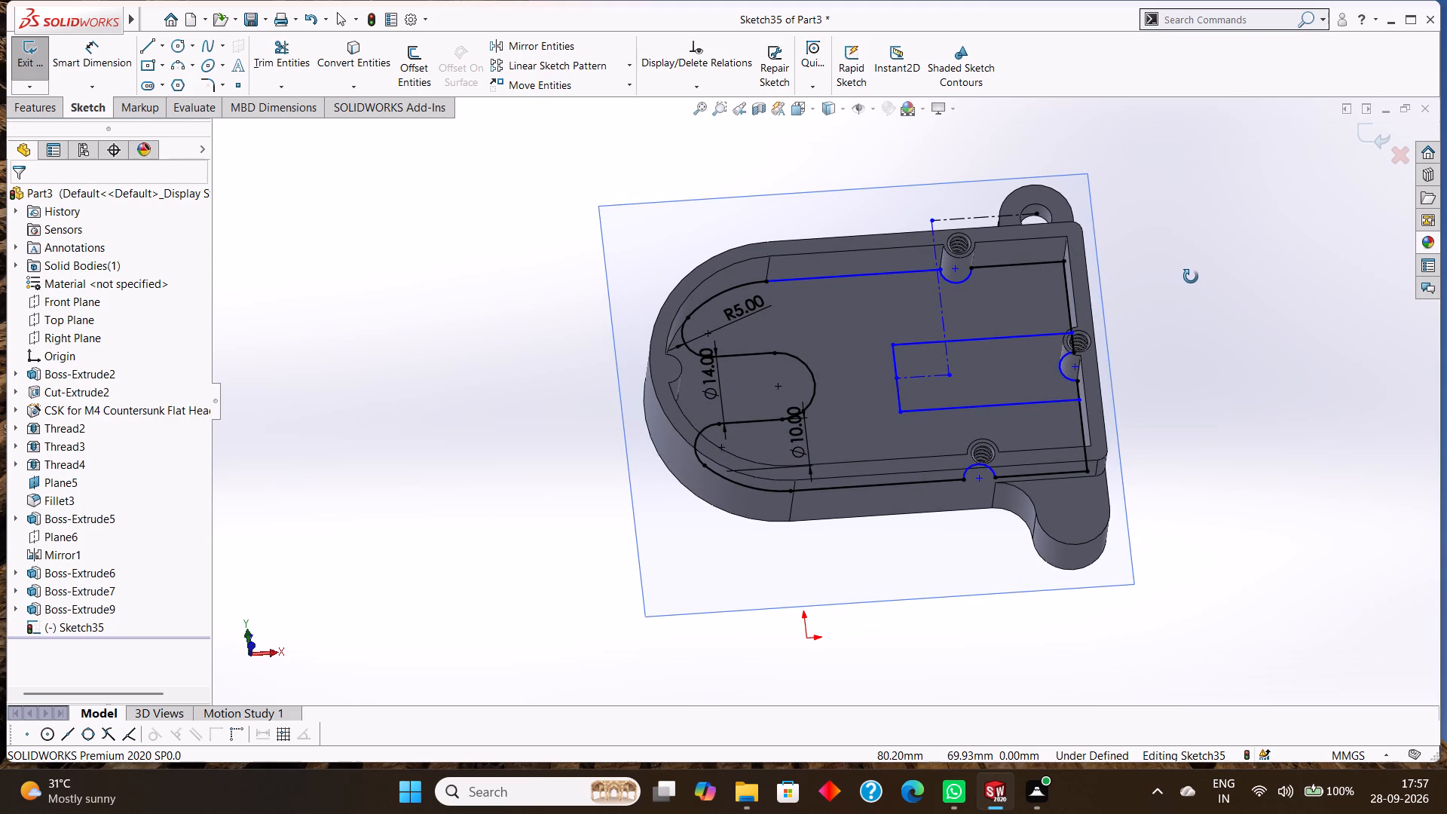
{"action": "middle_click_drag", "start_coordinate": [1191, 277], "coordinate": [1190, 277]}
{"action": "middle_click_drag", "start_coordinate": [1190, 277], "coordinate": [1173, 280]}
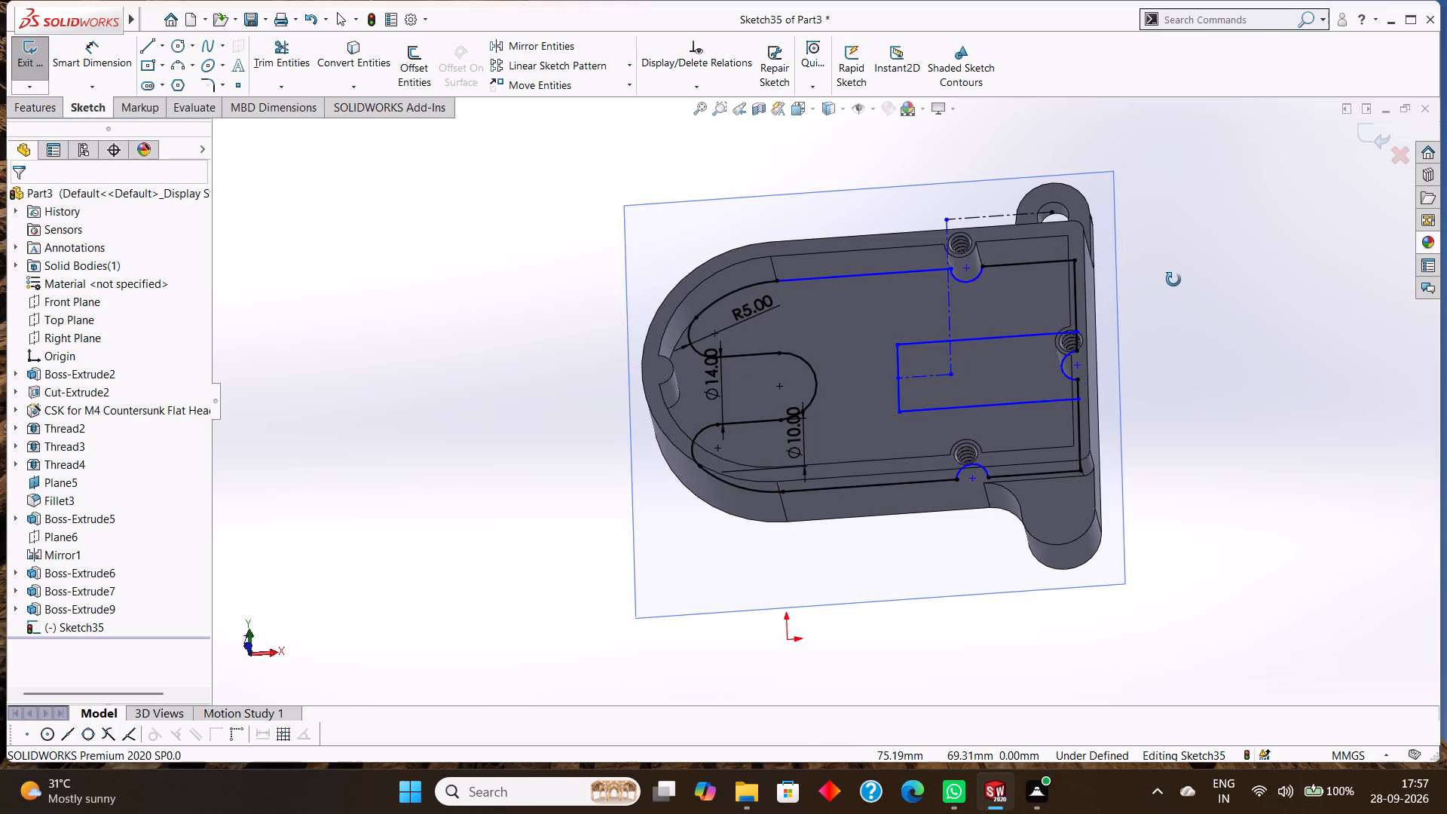
Examine the sketch outline and rectangular notch against the enclosure's cavity walls and screw bosses from several angles.
{"action": "middle_click_drag", "start_coordinate": [1173, 280], "coordinate": [1192, 286]}
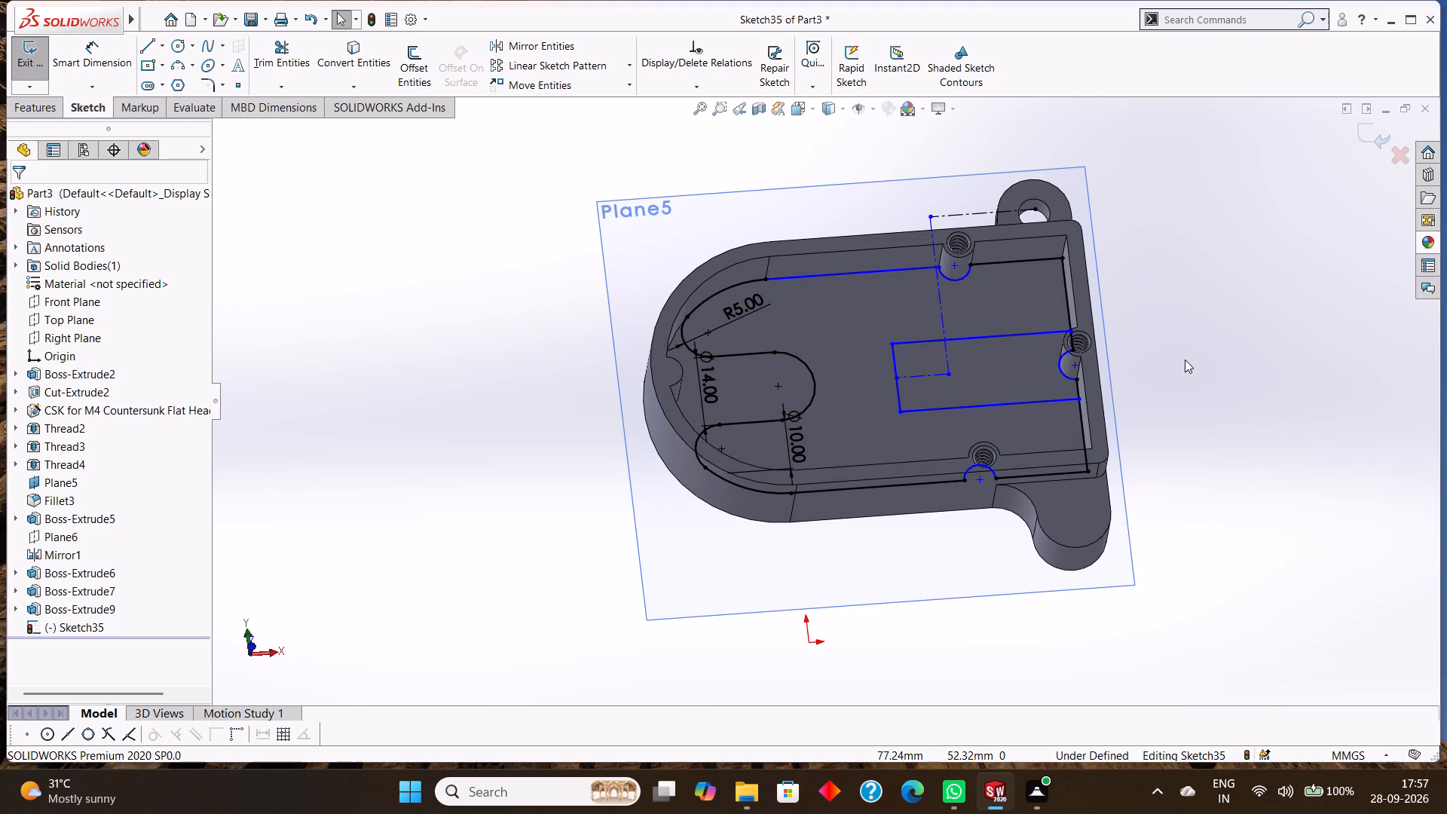
{"action": "middle_click_drag", "start_coordinate": [1187, 348], "coordinate": [1187, 402]}
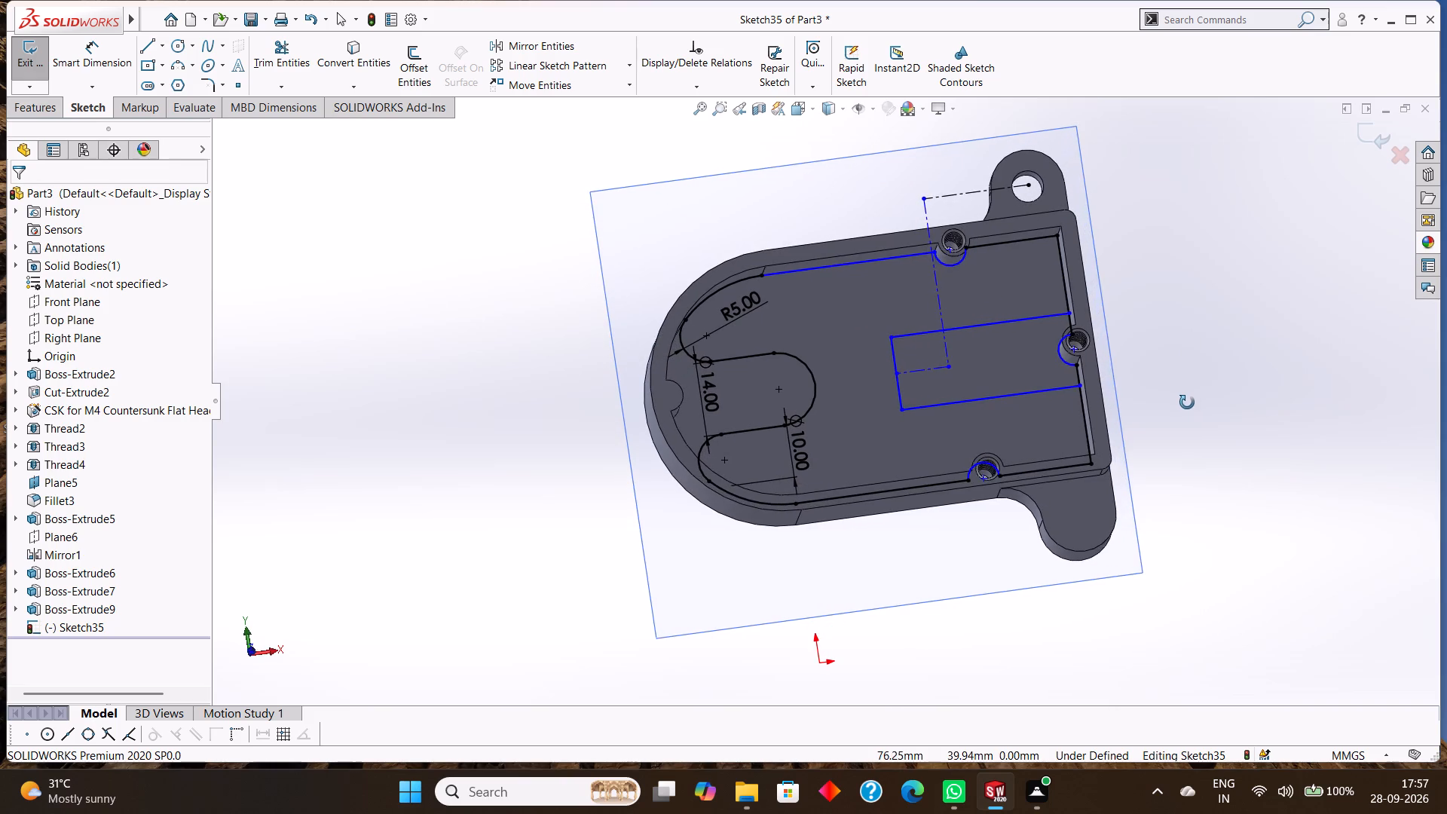
{"action": "middle_click_drag", "start_coordinate": [1187, 402], "coordinate": [1204, 387]}
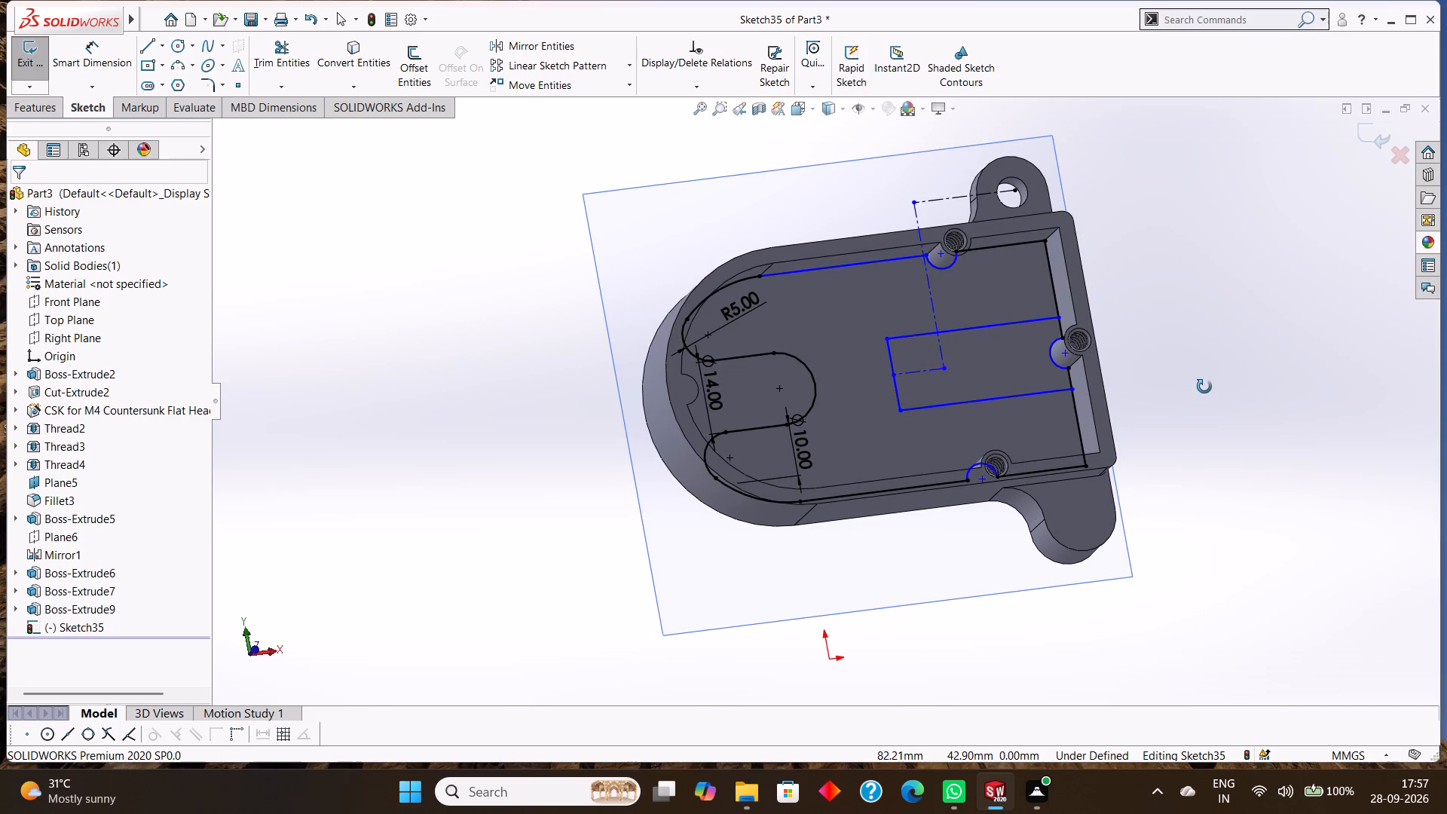
{"action": "middle_click_drag", "start_coordinate": [1204, 387], "coordinate": [1204, 387]}
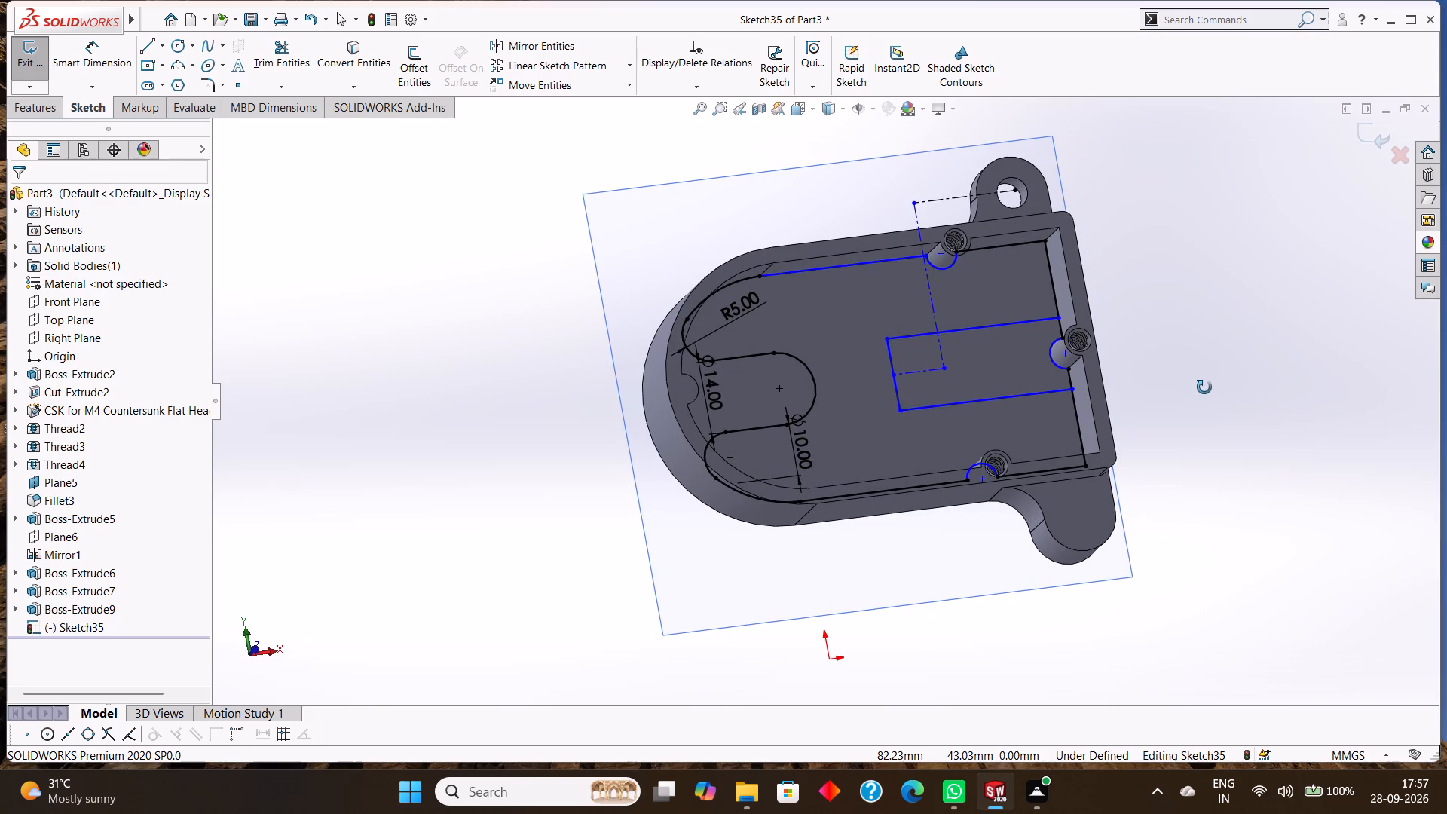
{"action": "middle_click_drag", "start_coordinate": [1204, 387], "coordinate": [1204, 387]}
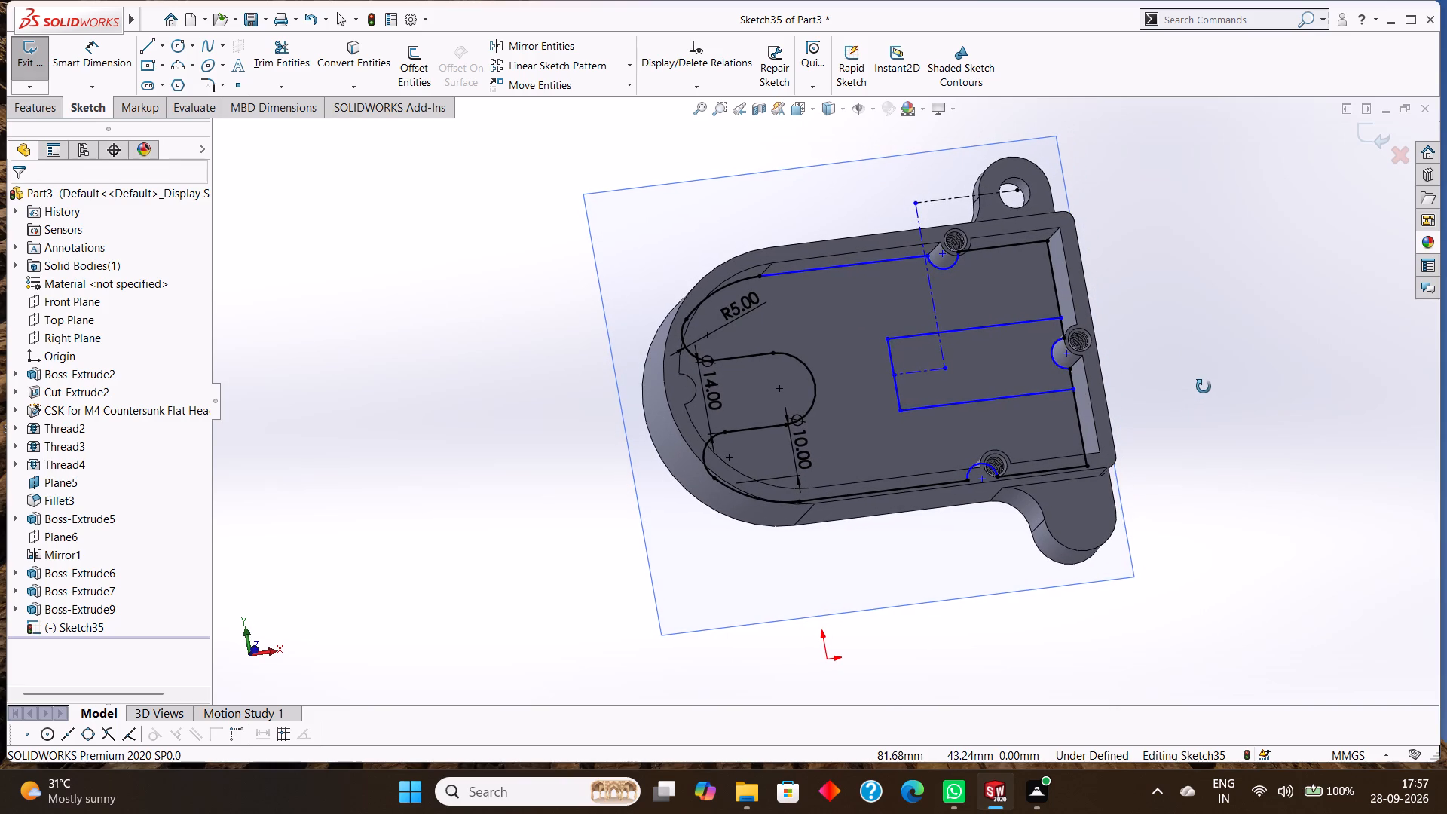
{"action": "middle_click_drag", "start_coordinate": [1204, 387], "coordinate": [1199, 387]}
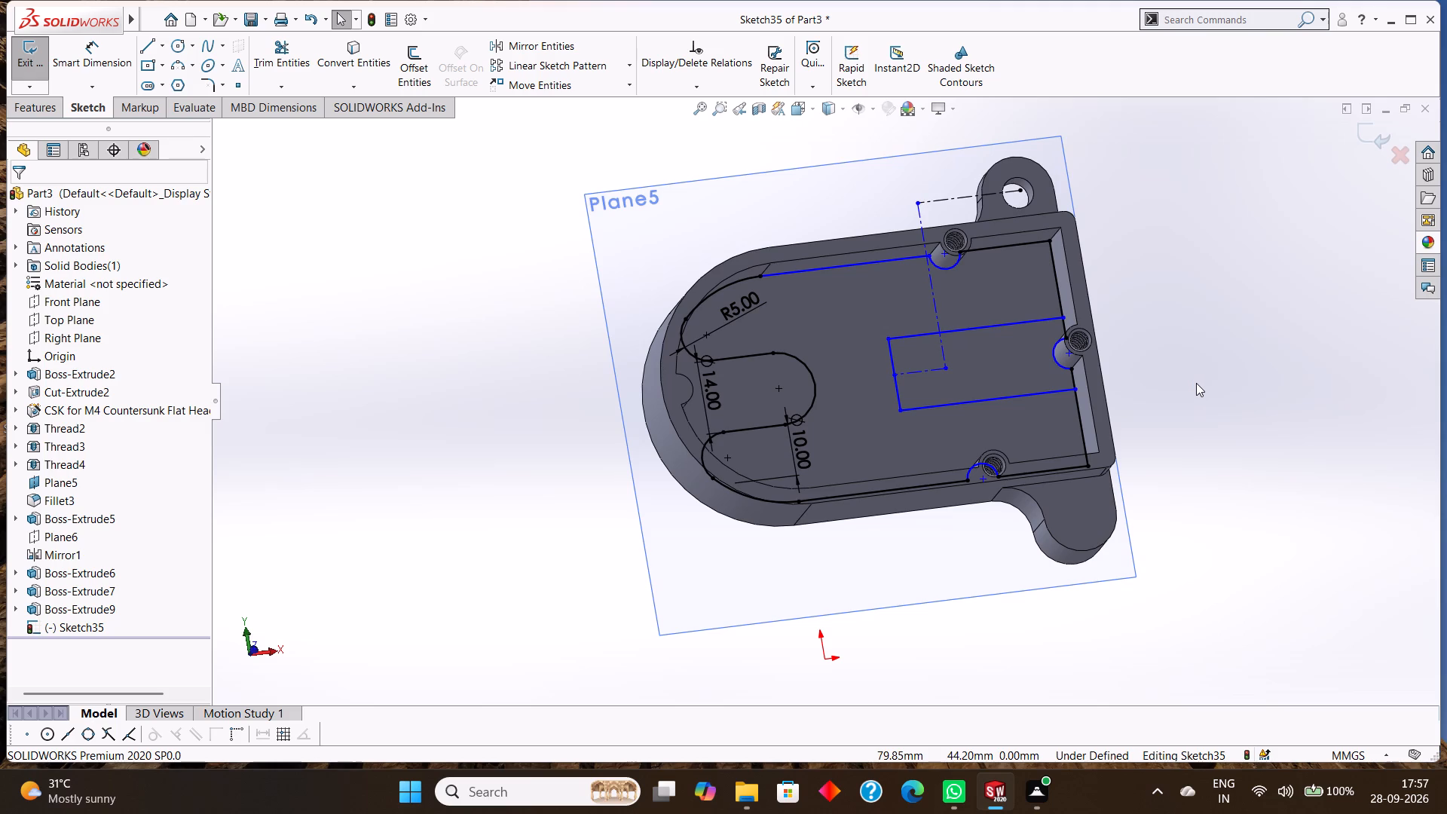
{"action": "middle_click", "coordinate": [1196, 383]}
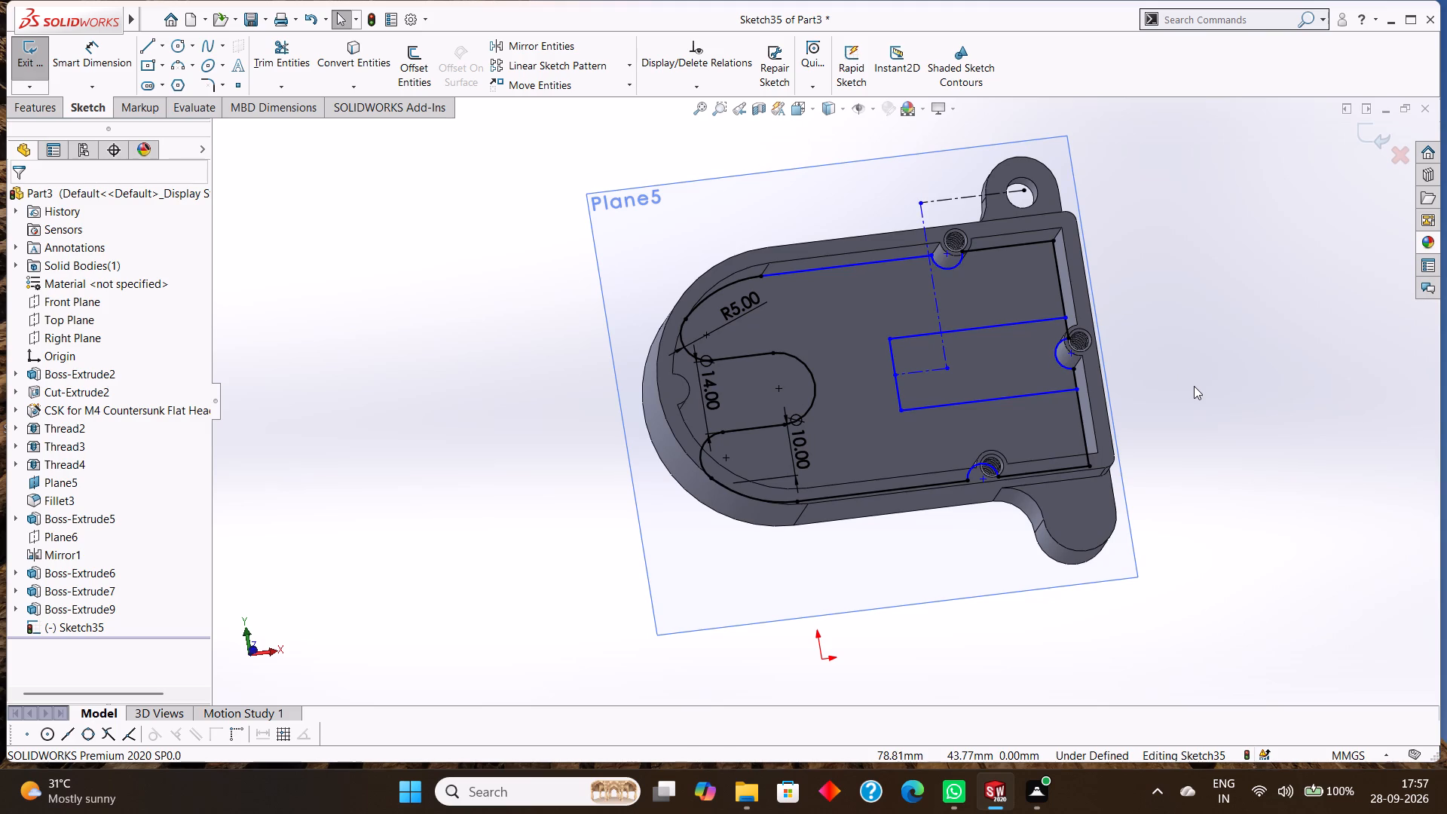
{"action": "middle_click_drag", "start_coordinate": [1212, 397], "coordinate": [1213, 364]}
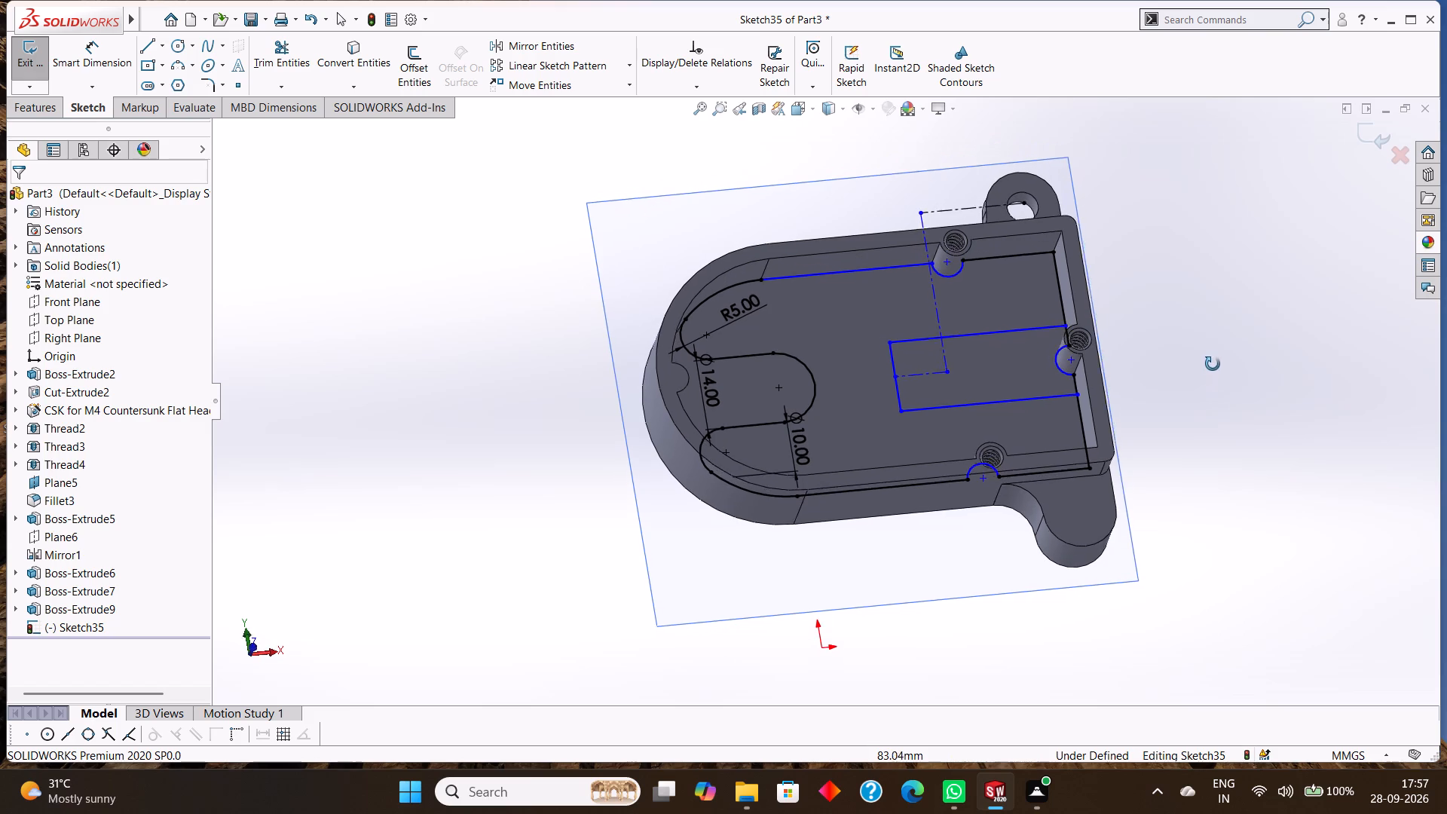
{"action": "middle_click_drag", "start_coordinate": [1213, 364], "coordinate": [1198, 412]}
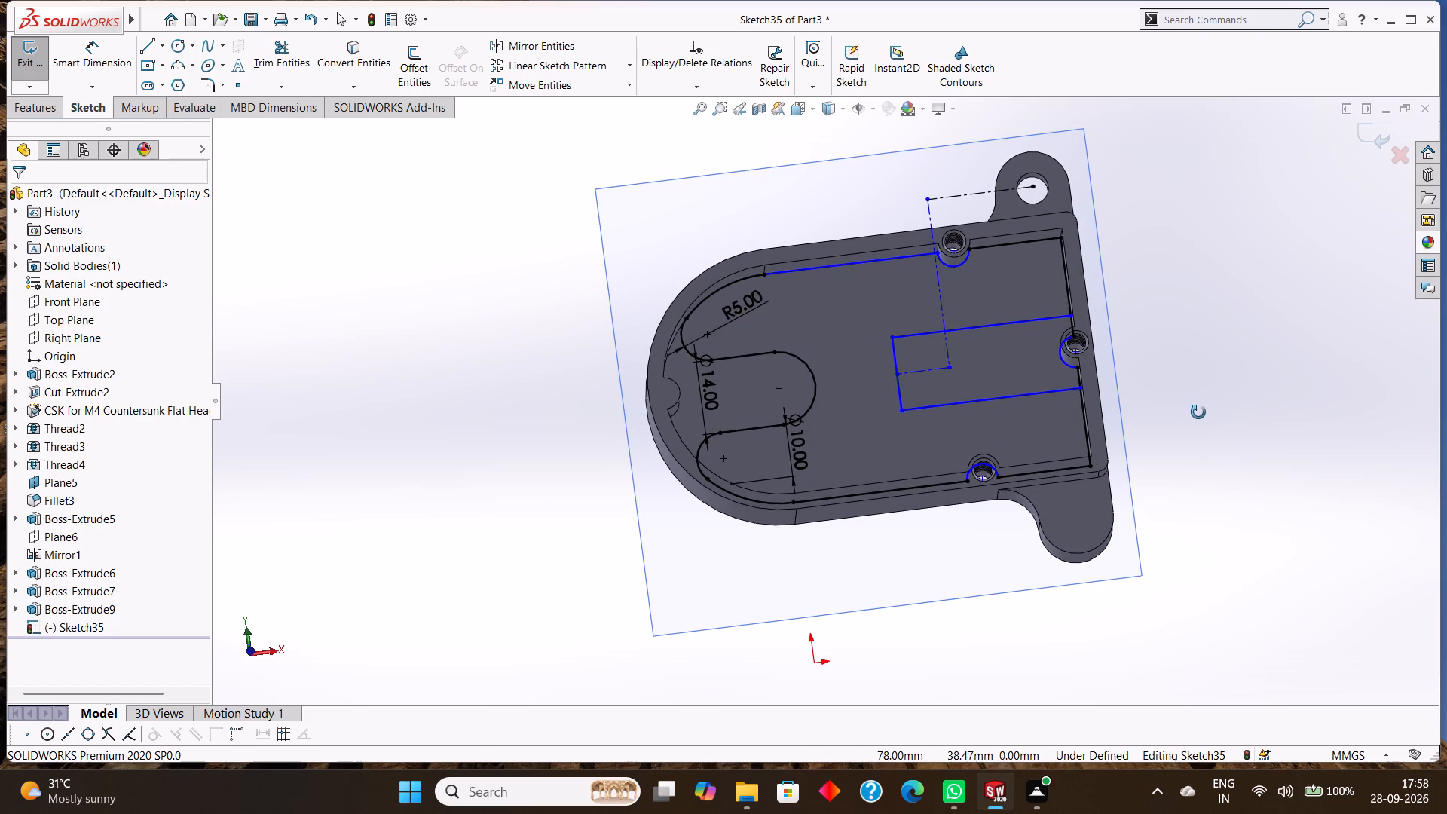
{"action": "middle_click_drag", "start_coordinate": [1198, 412], "coordinate": [1197, 412]}
{"action": "middle_click_drag", "start_coordinate": [1196, 412], "coordinate": [1207, 407]}
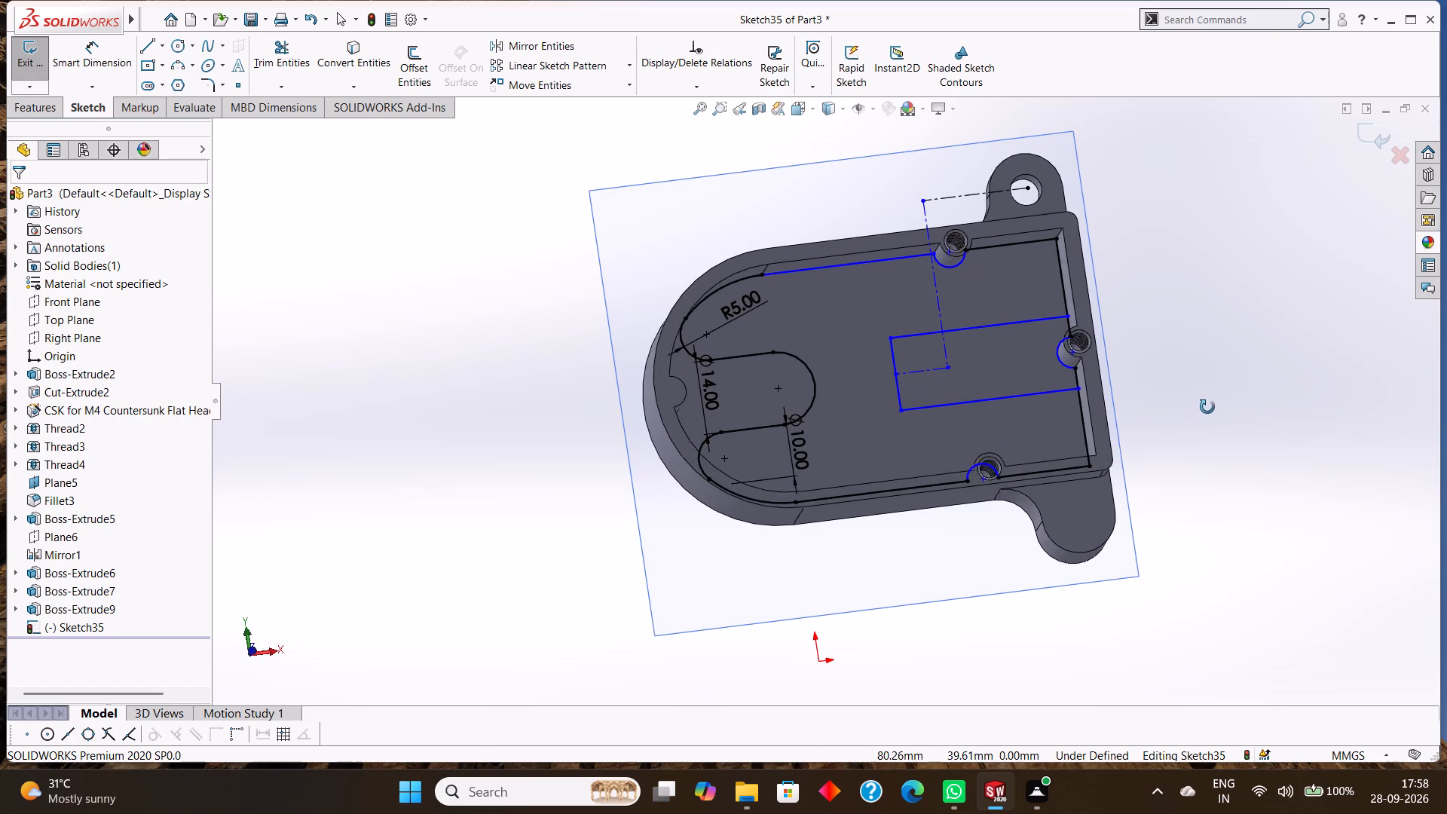
{"action": "middle_click_drag", "start_coordinate": [1207, 407], "coordinate": [1209, 426]}
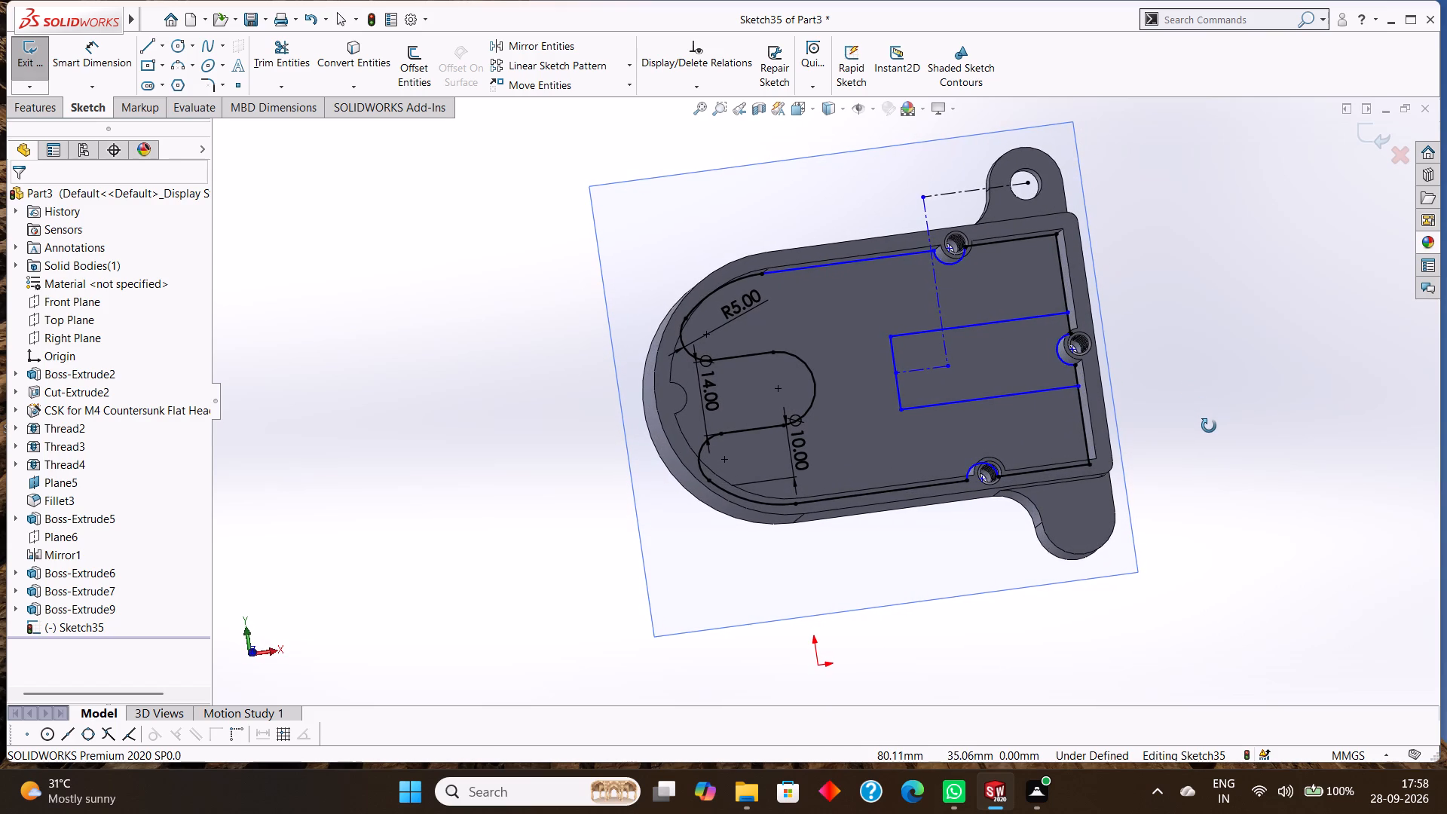
{"action": "middle_click_drag", "start_coordinate": [1209, 426], "coordinate": [1208, 426]}
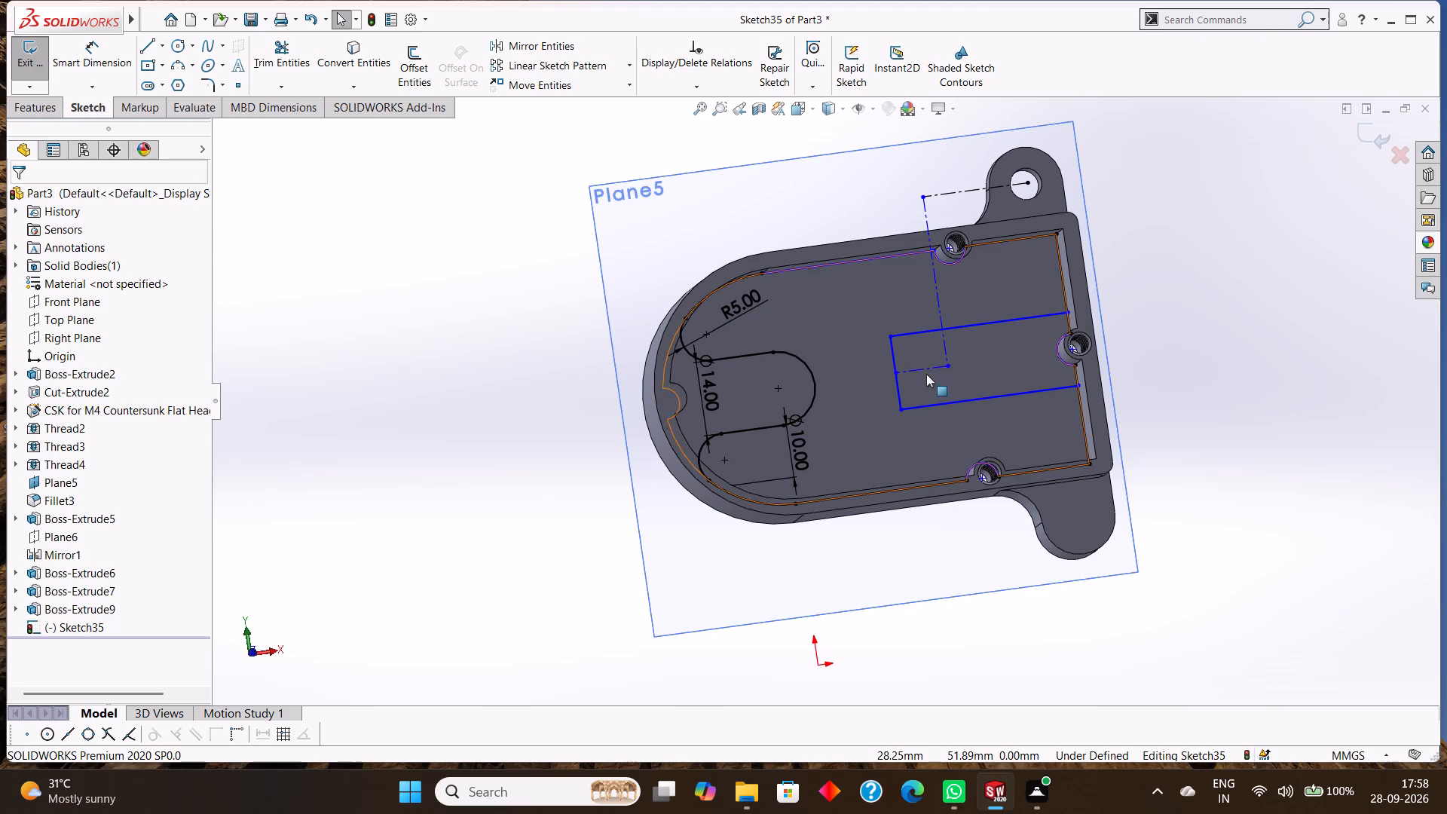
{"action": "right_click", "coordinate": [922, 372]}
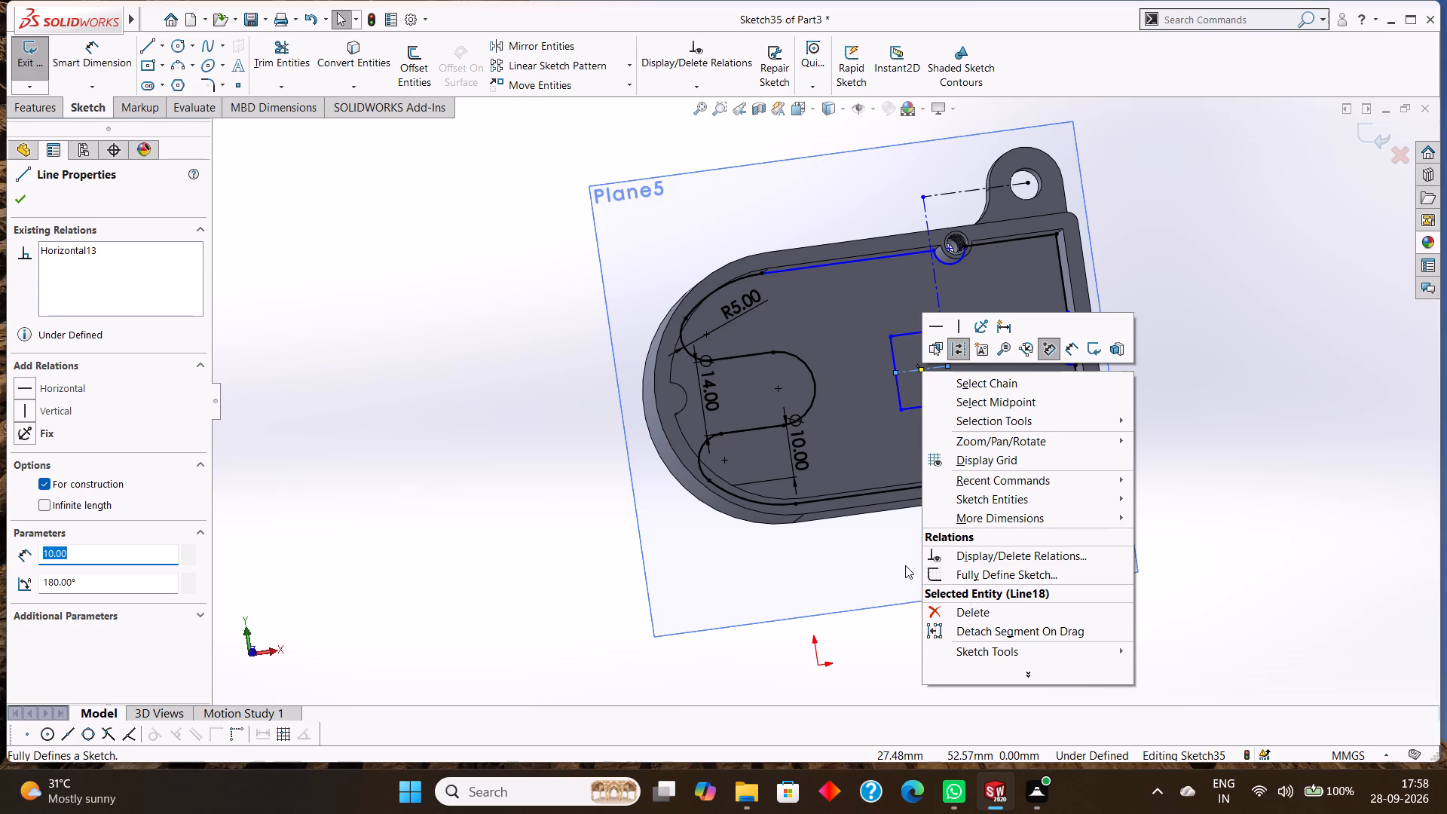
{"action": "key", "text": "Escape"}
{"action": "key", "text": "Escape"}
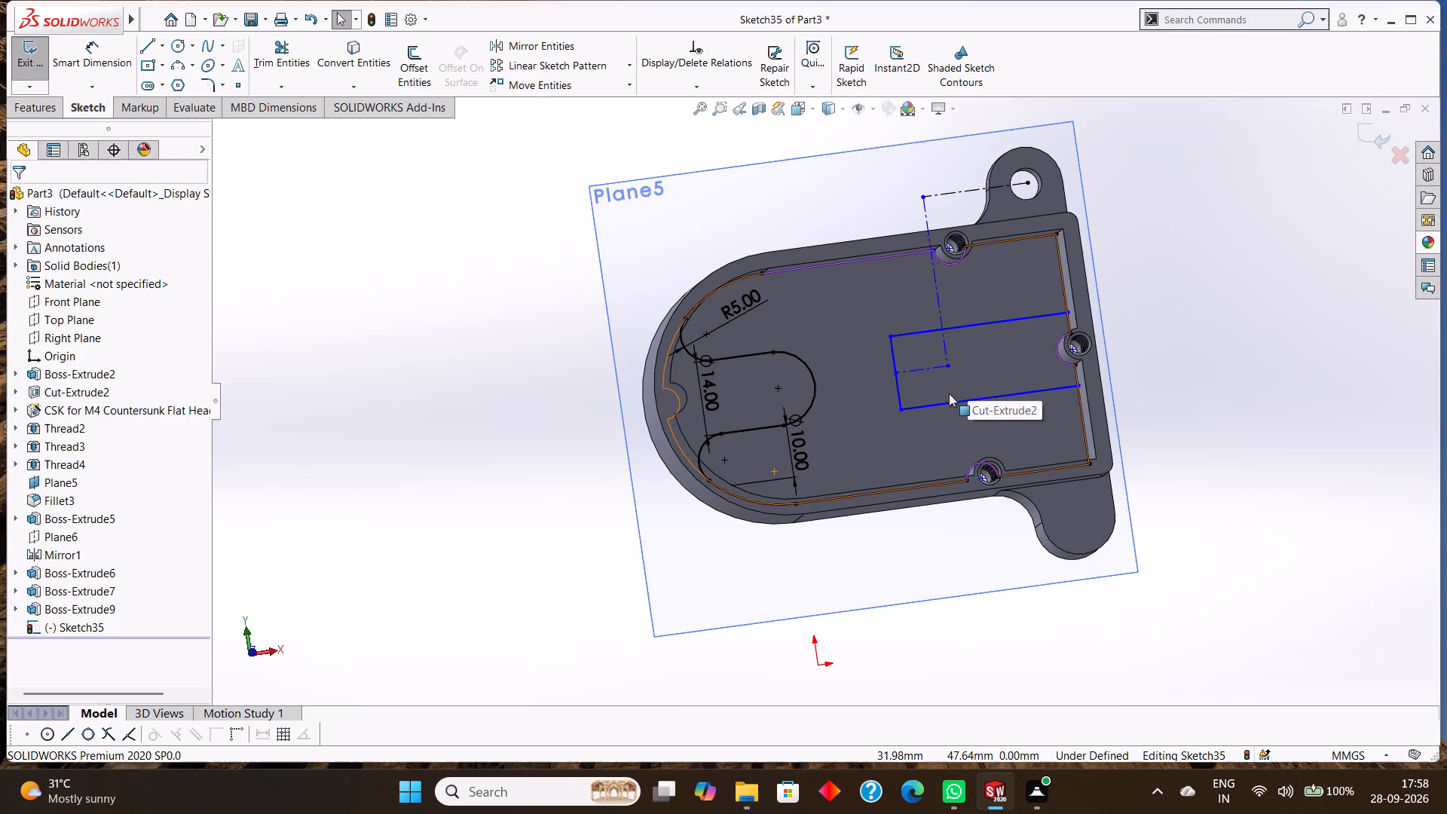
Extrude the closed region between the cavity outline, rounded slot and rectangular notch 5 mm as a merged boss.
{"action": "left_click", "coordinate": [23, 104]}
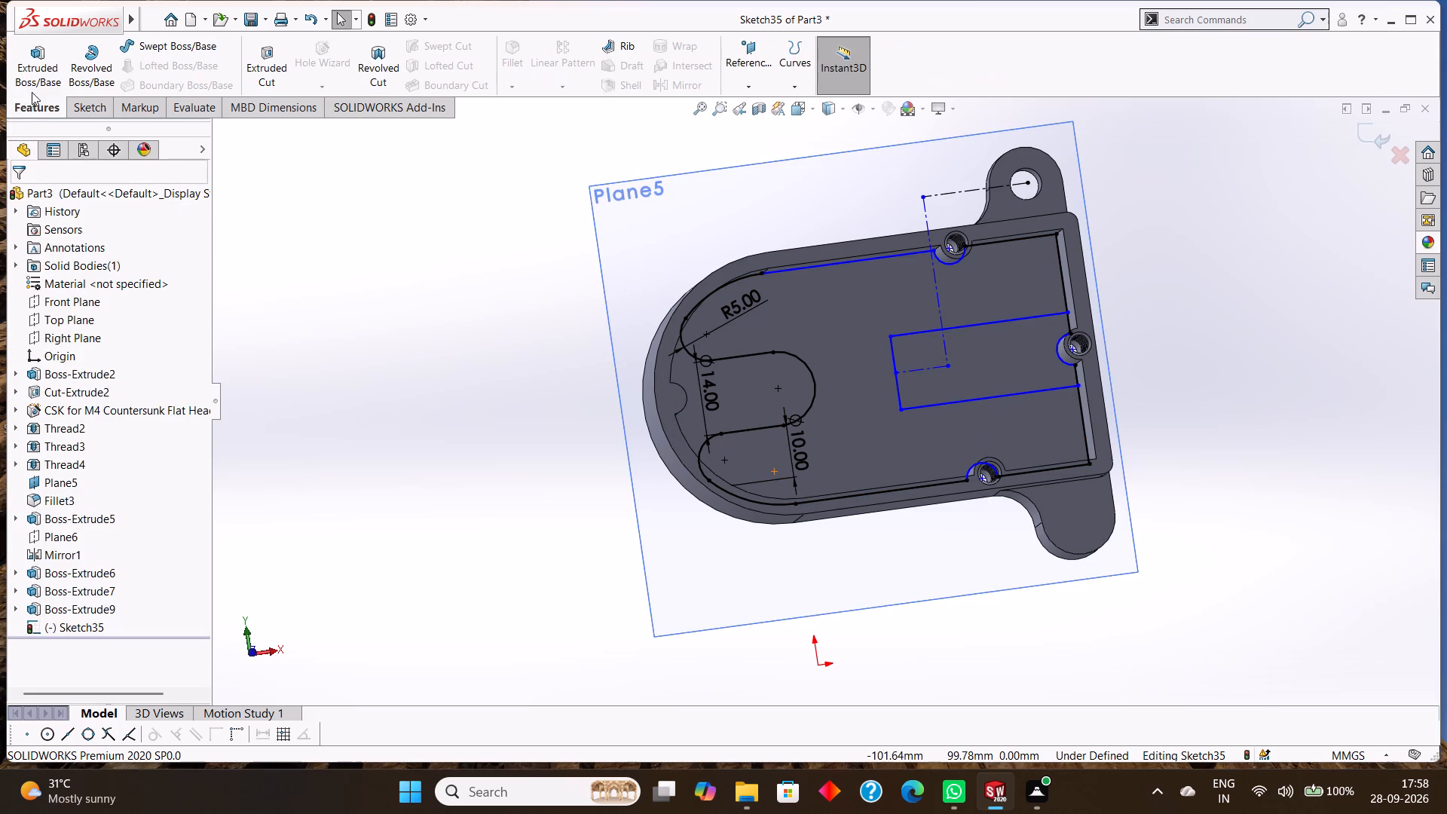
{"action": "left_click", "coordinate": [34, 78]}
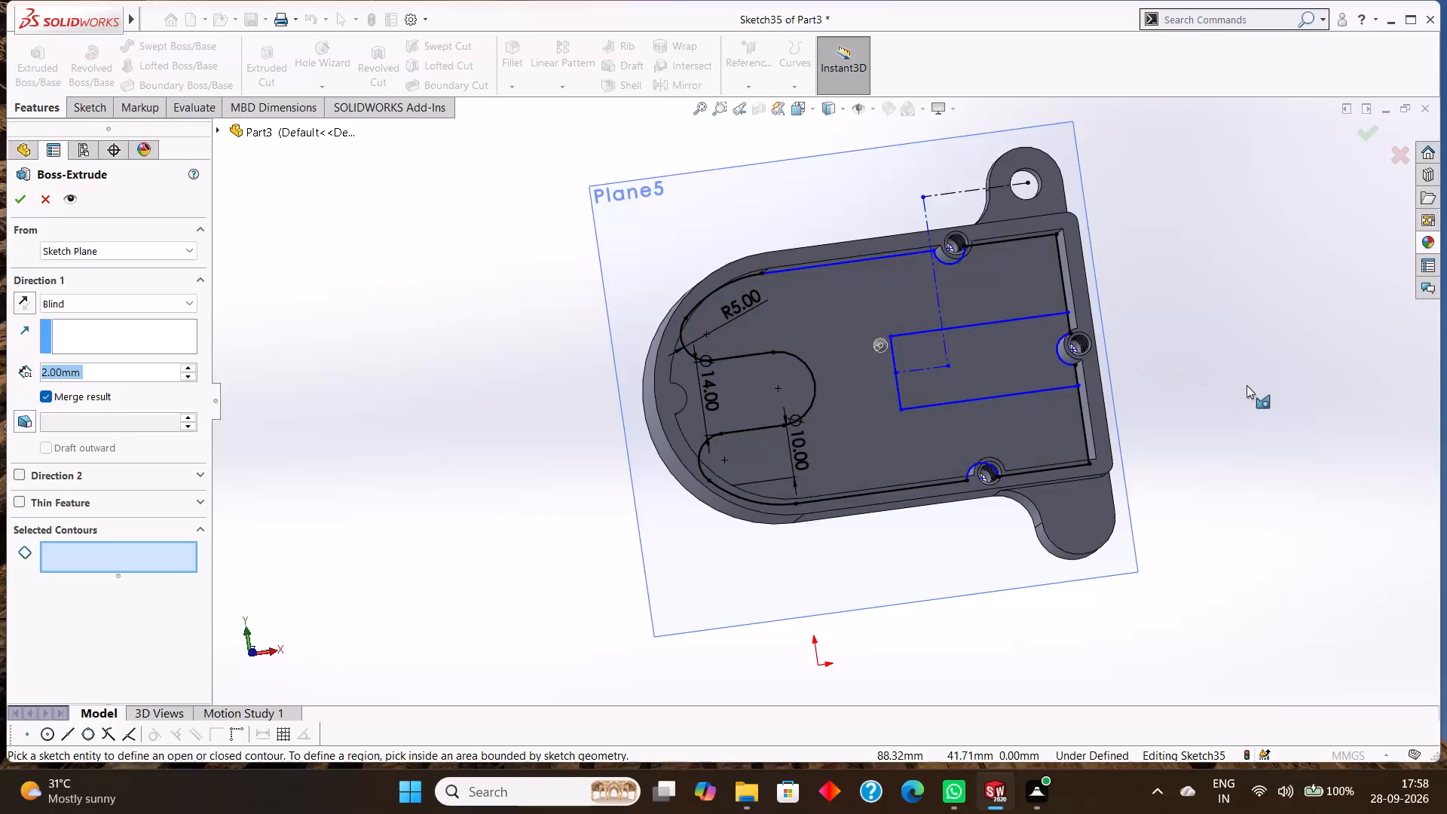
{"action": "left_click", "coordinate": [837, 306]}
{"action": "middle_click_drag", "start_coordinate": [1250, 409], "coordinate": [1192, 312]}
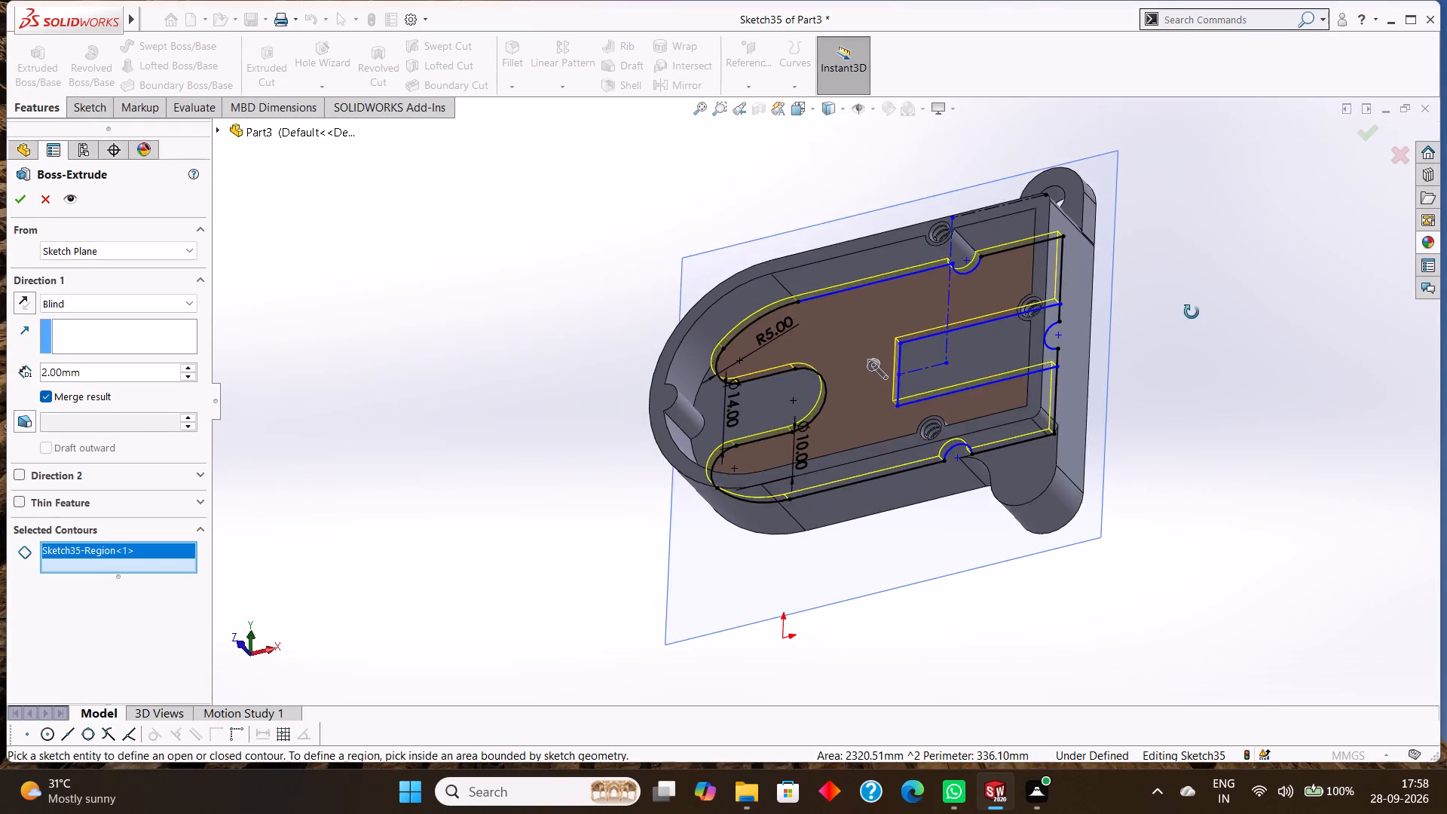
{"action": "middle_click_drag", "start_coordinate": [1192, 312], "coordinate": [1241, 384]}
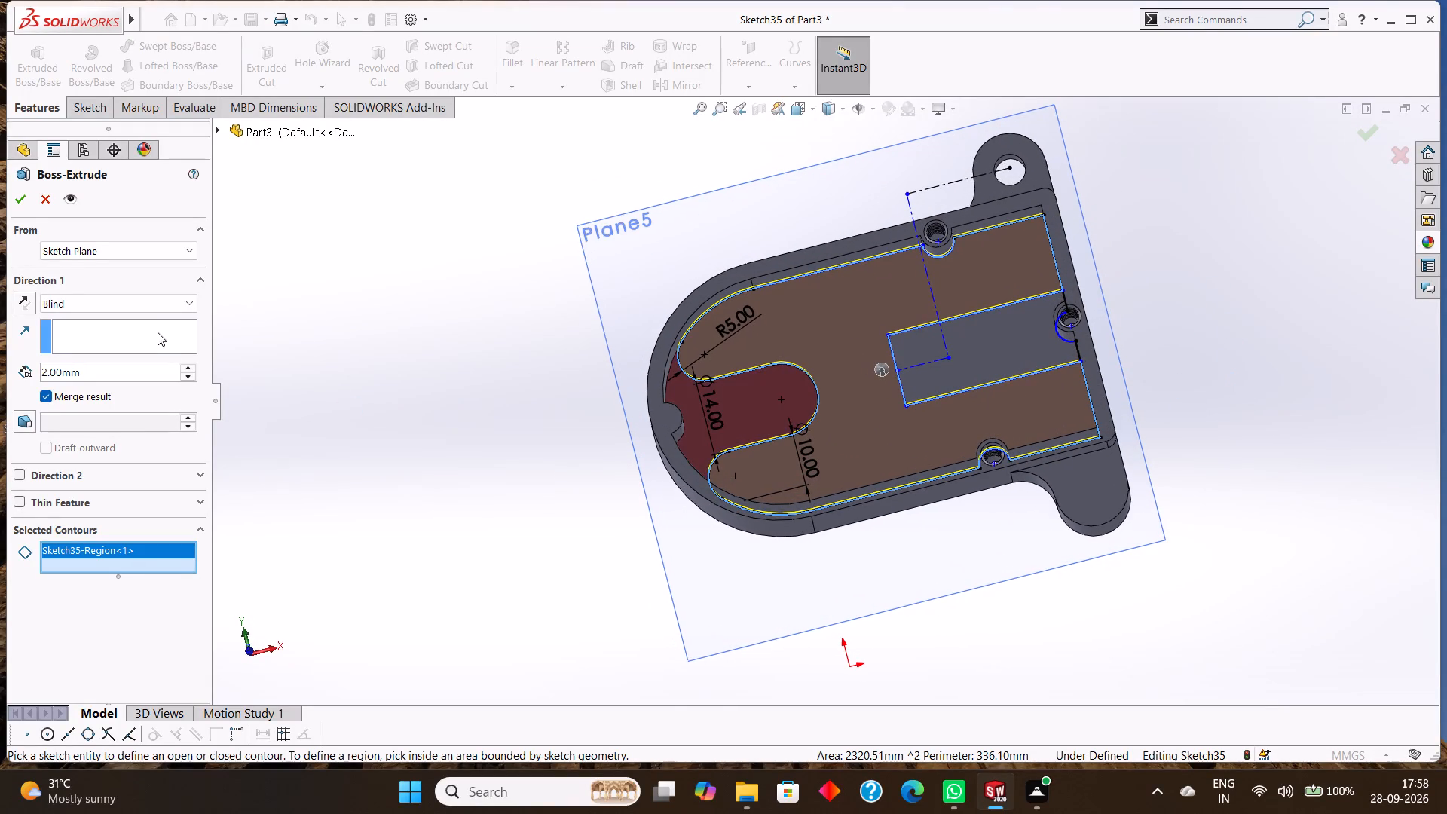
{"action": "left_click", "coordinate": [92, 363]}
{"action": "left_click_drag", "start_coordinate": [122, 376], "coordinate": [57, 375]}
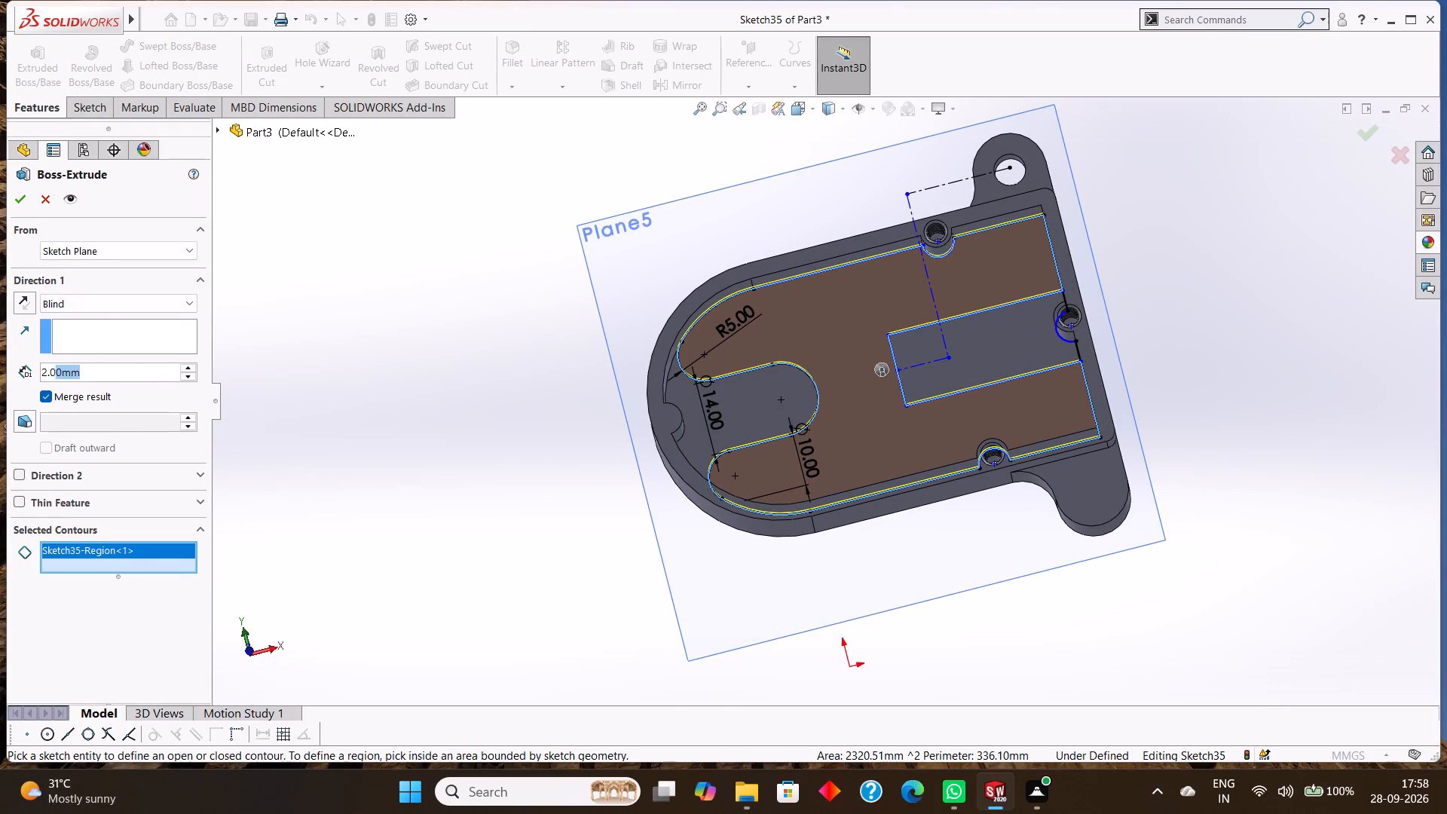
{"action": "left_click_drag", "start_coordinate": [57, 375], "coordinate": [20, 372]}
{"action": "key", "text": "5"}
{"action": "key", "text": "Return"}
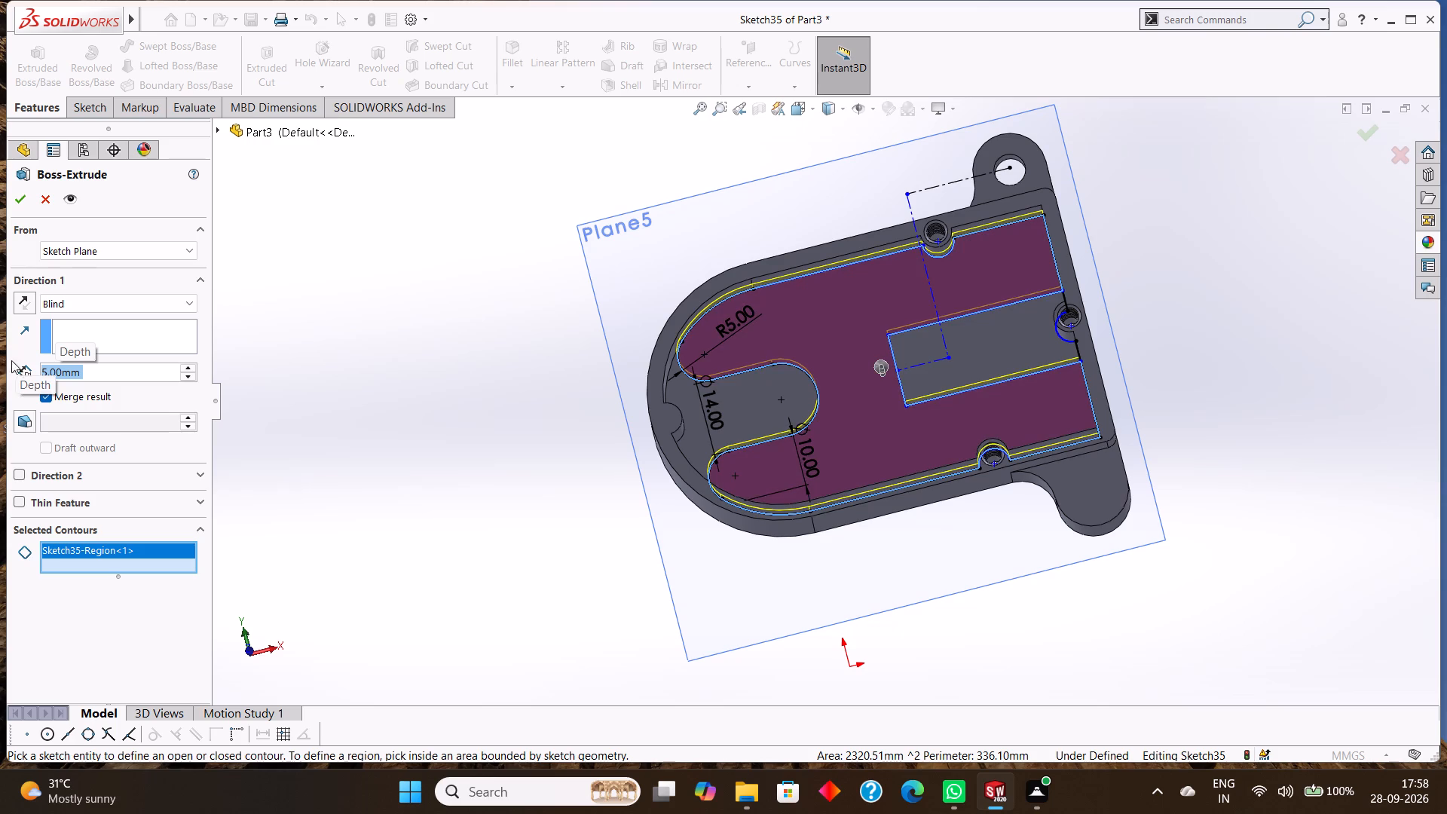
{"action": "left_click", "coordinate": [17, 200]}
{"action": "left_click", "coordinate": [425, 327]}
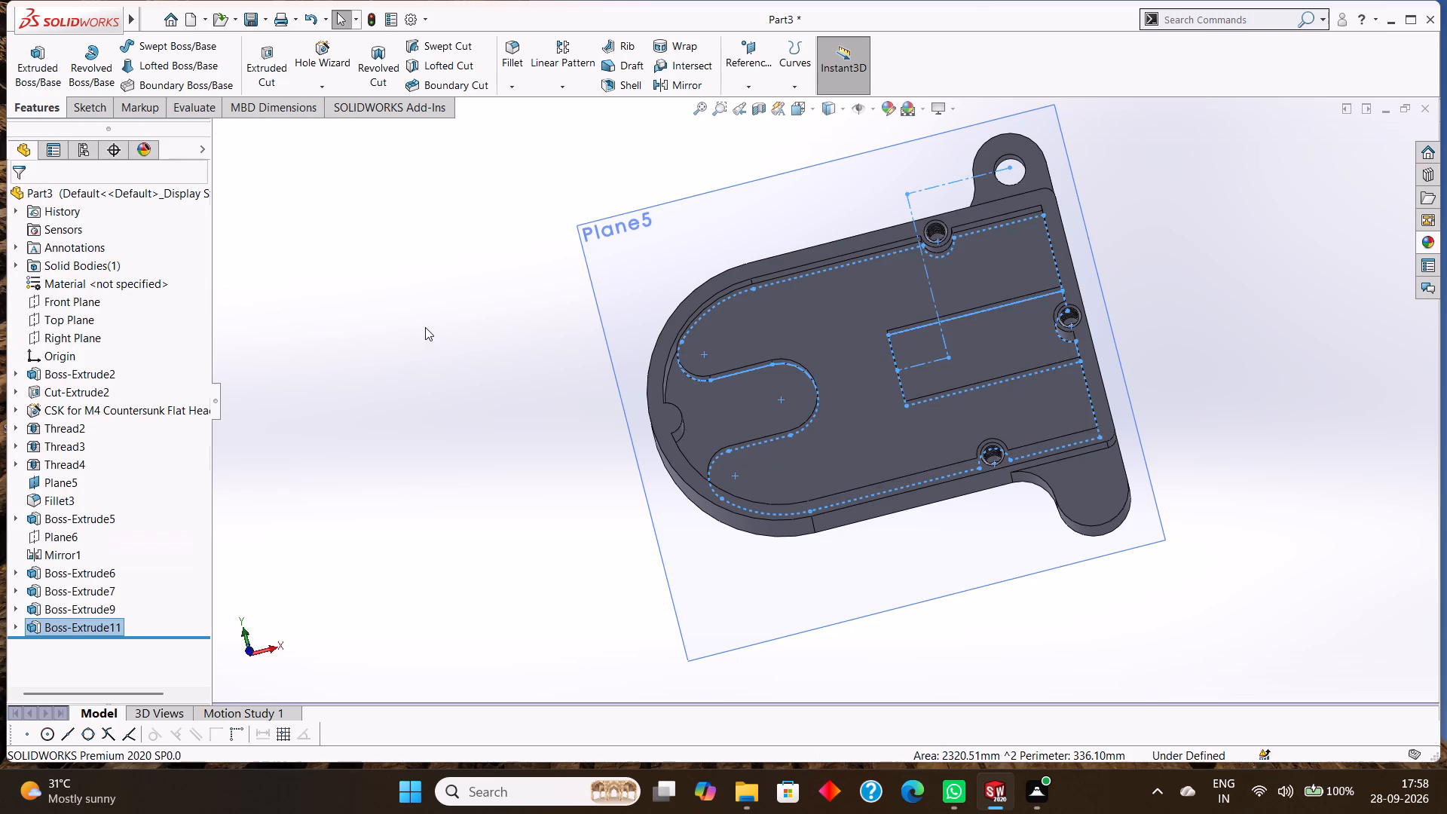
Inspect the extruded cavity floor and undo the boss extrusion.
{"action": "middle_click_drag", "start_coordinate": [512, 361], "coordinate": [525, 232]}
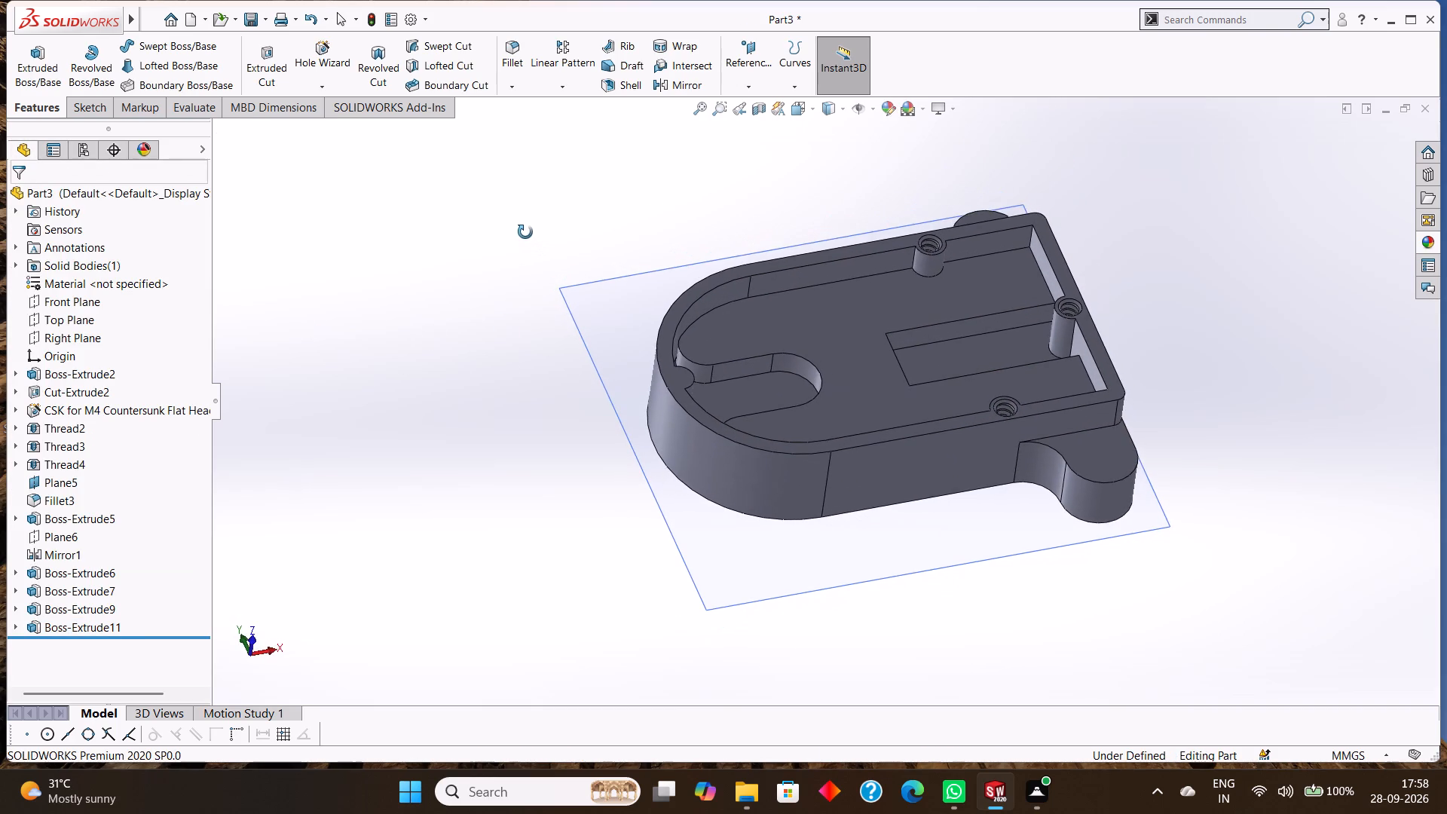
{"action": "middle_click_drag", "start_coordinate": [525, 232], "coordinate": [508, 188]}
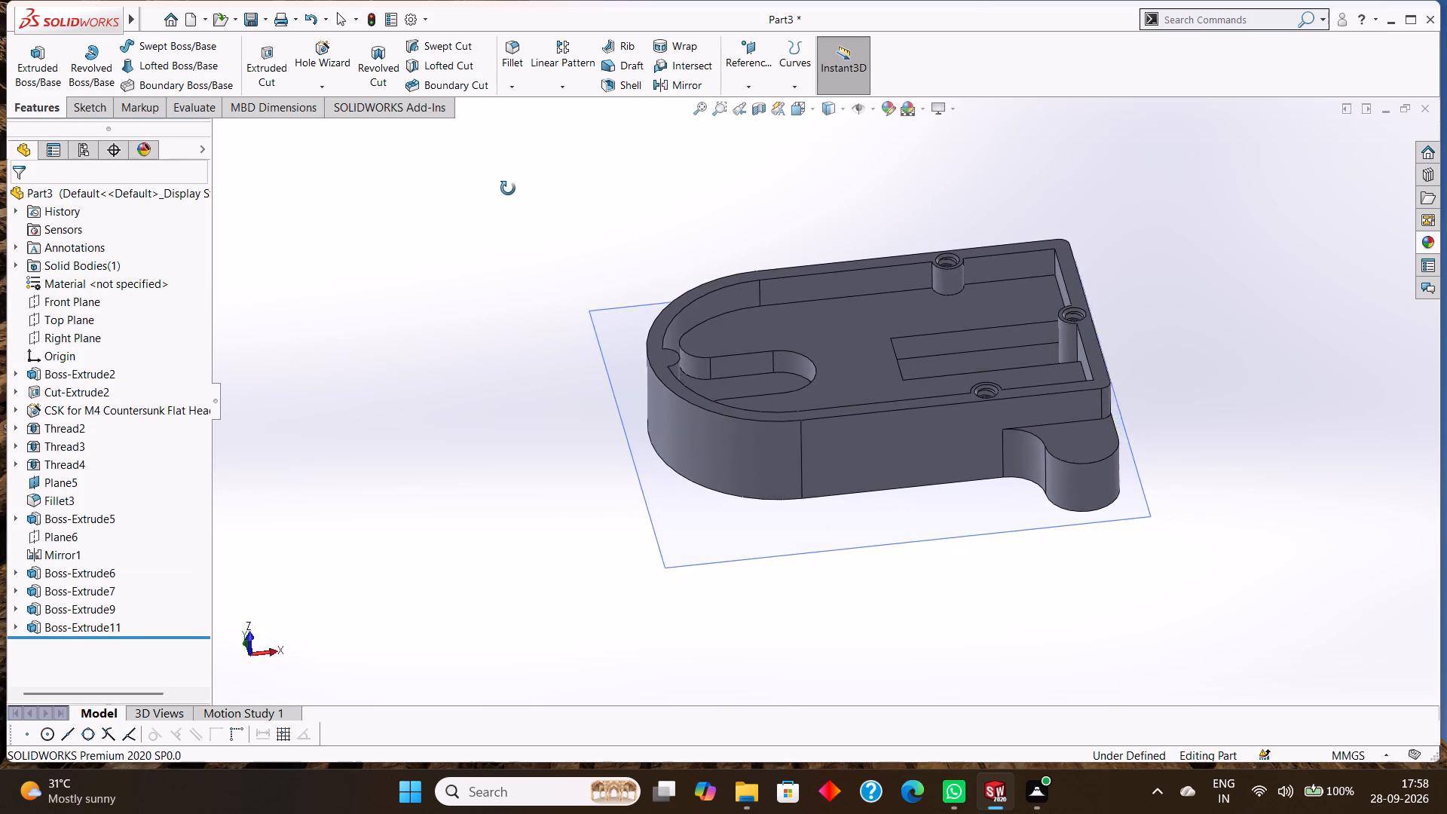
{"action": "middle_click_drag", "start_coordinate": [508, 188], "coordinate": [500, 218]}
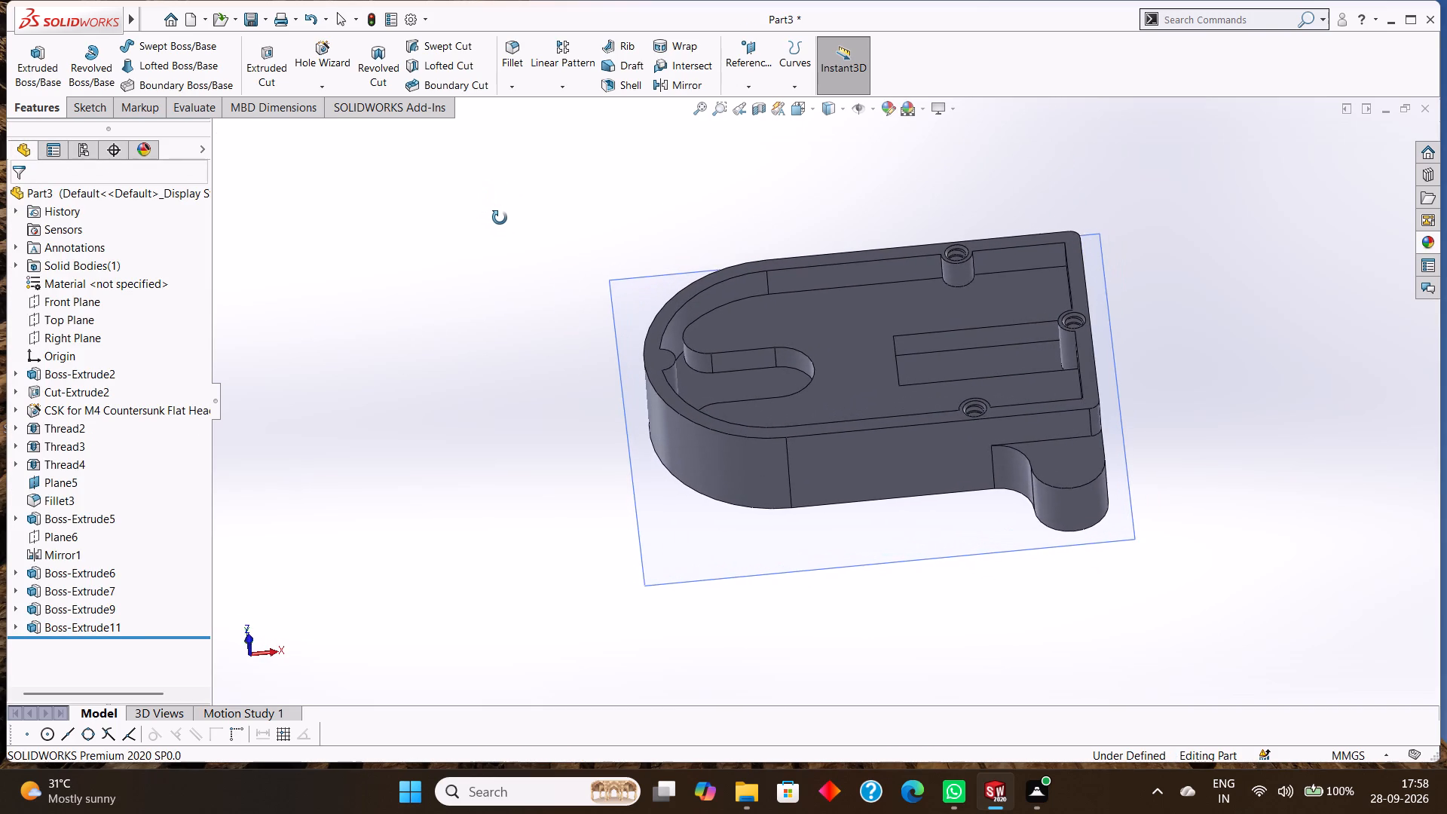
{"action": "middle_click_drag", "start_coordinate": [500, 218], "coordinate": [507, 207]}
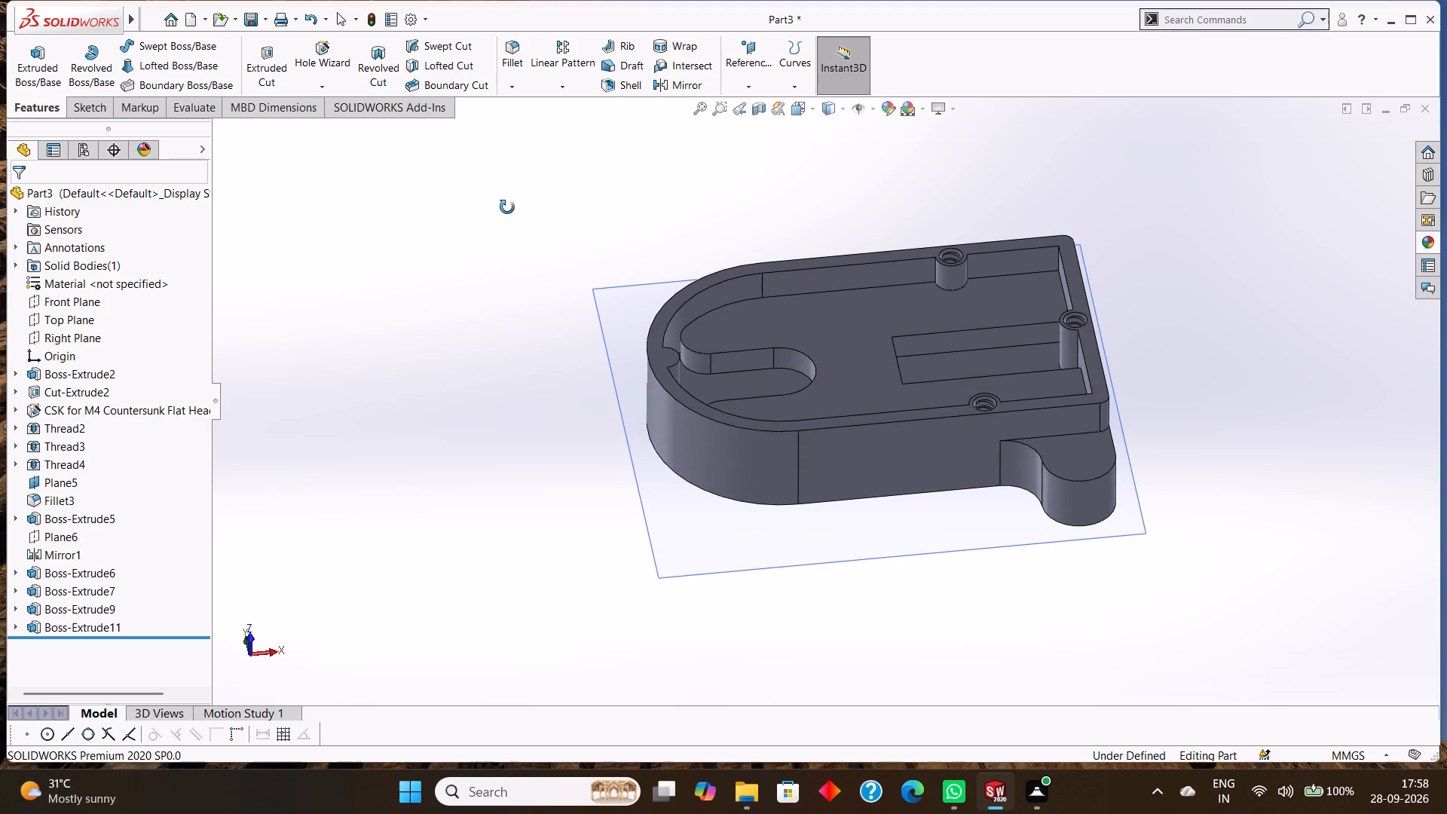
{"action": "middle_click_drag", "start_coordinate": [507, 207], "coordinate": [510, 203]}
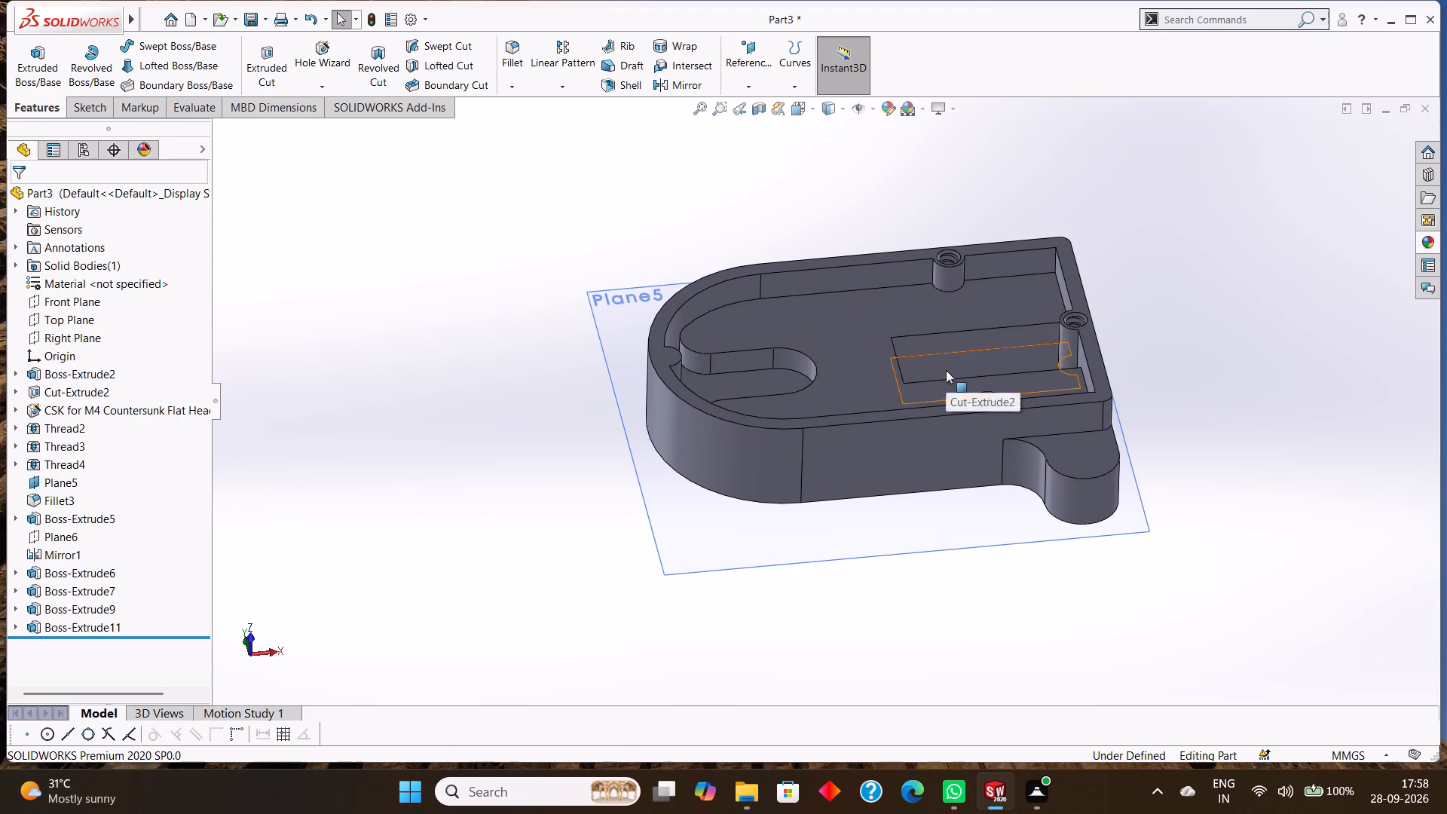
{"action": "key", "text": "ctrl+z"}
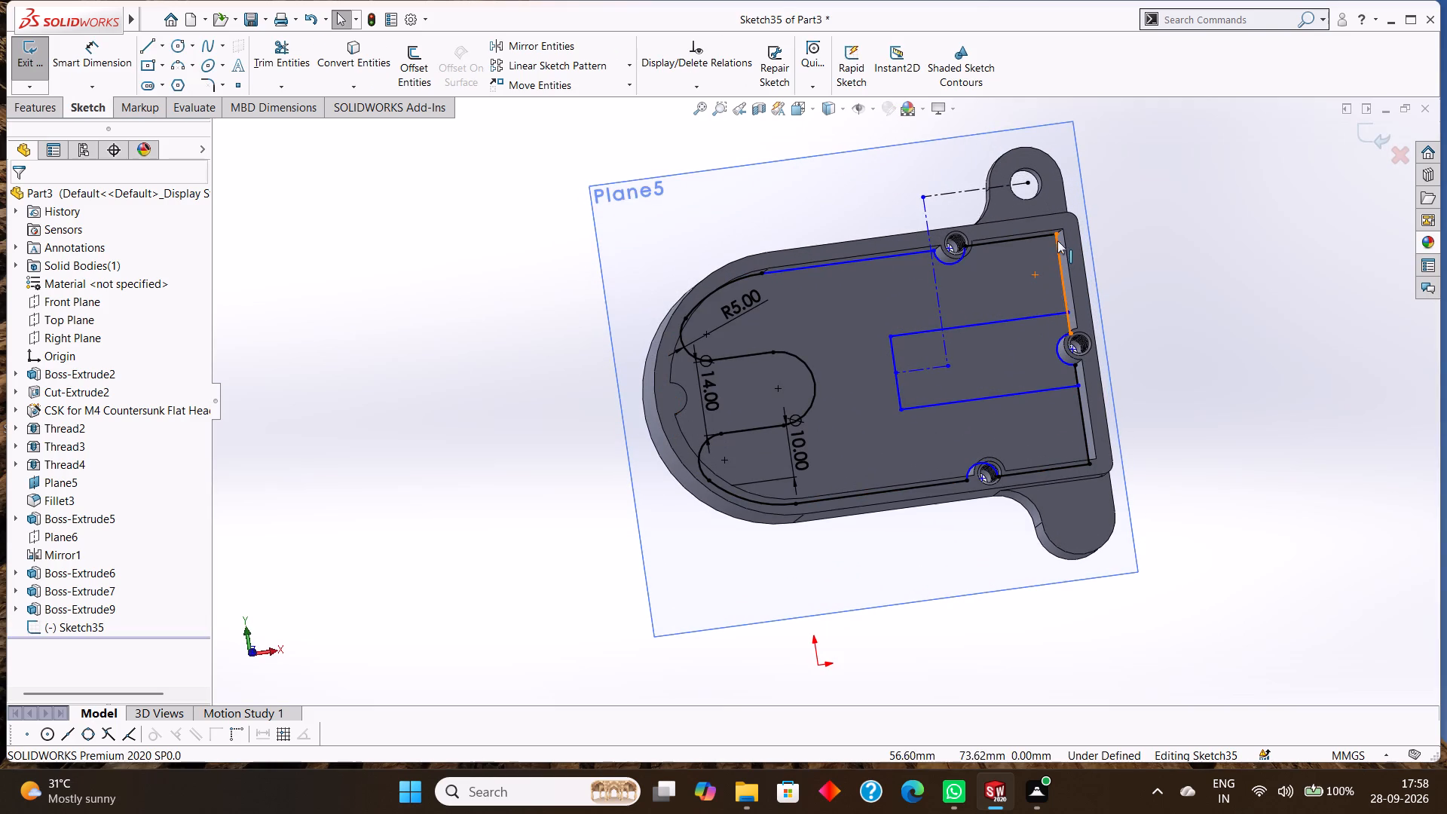
Exit the cavity outline sketch without extruding it.
{"action": "middle_click_drag", "start_coordinate": [1222, 298], "coordinate": [1223, 142]}
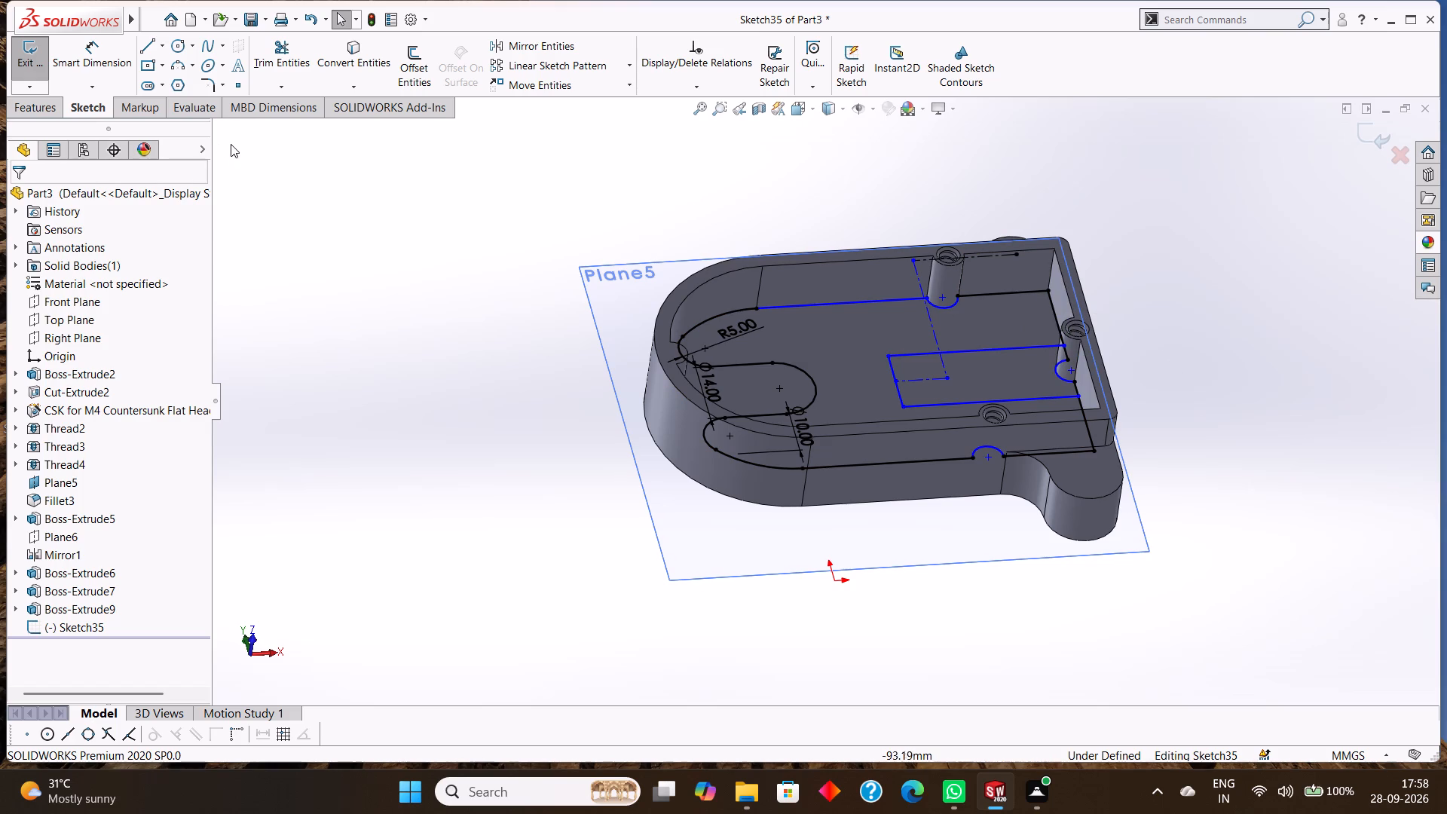
{"action": "key", "text": "Escape"}
{"action": "key", "text": "Escape"}
{"action": "key", "text": "Escape"}
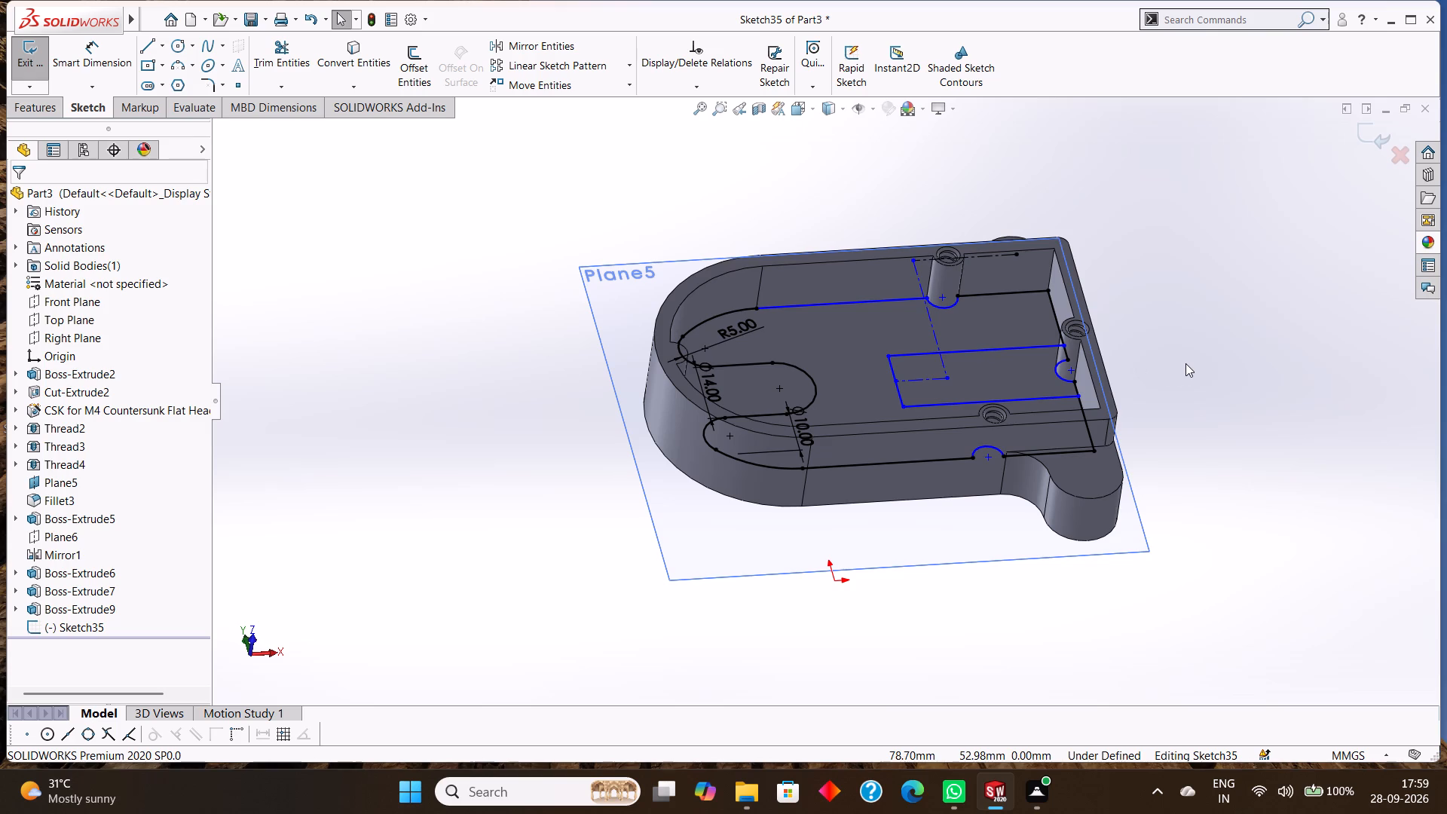
{"action": "middle_click_drag", "start_coordinate": [1187, 365], "coordinate": [1199, 486]}
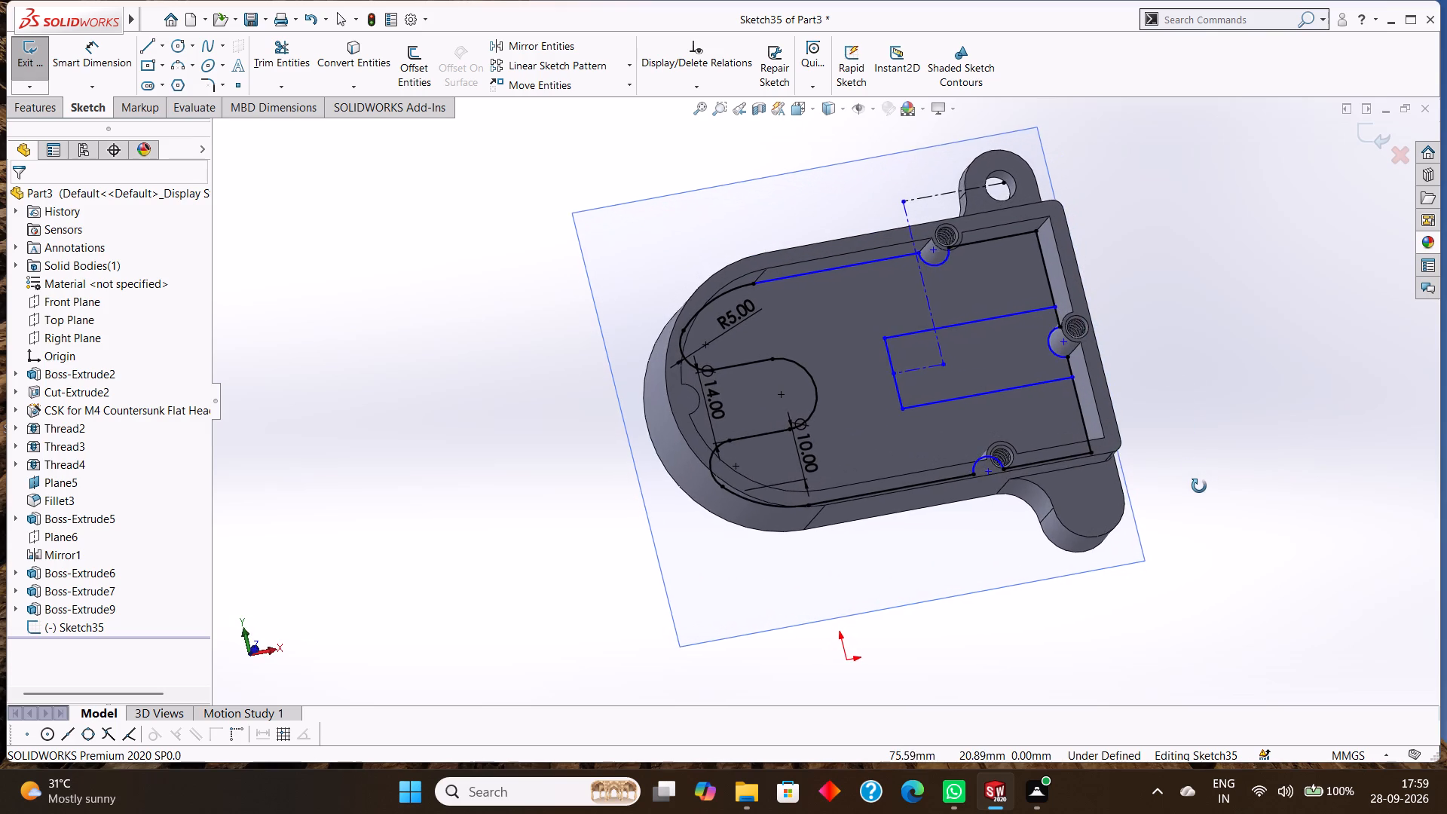
{"action": "middle_click_drag", "start_coordinate": [1199, 486], "coordinate": [1137, 495]}
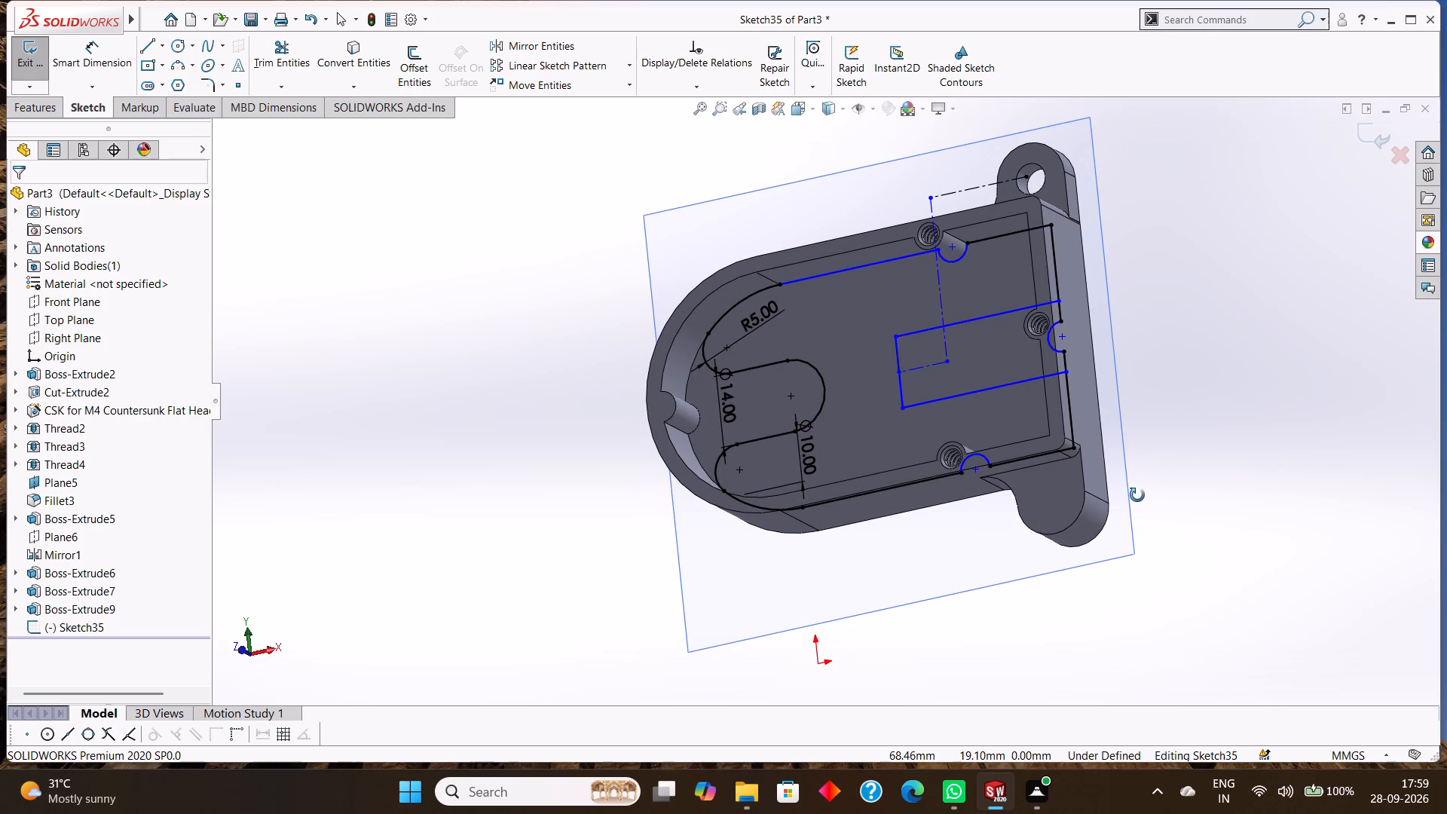
{"action": "middle_click_drag", "start_coordinate": [1137, 495], "coordinate": [1144, 488]}
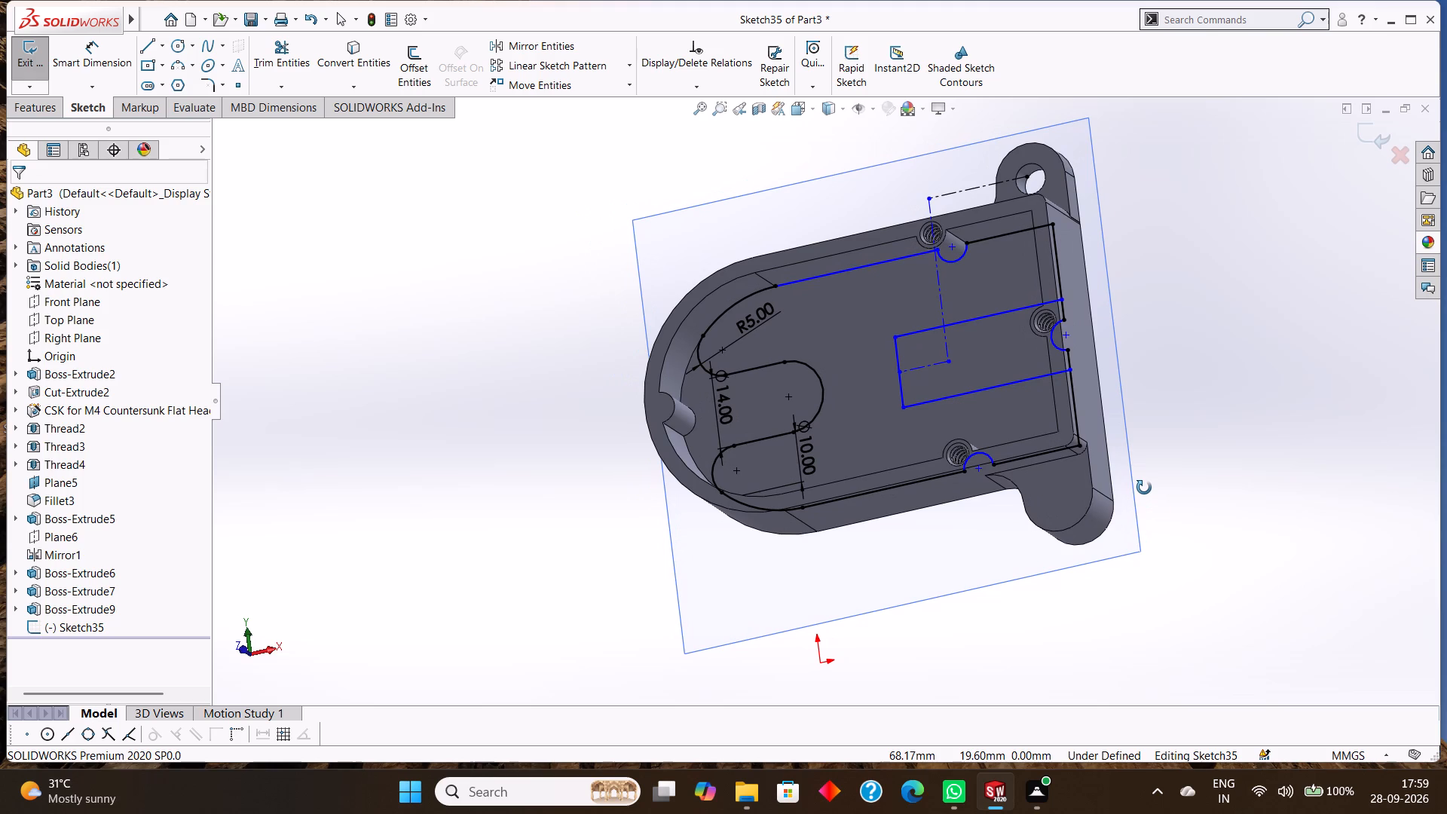
{"action": "middle_click_drag", "start_coordinate": [1144, 488], "coordinate": [1176, 413]}
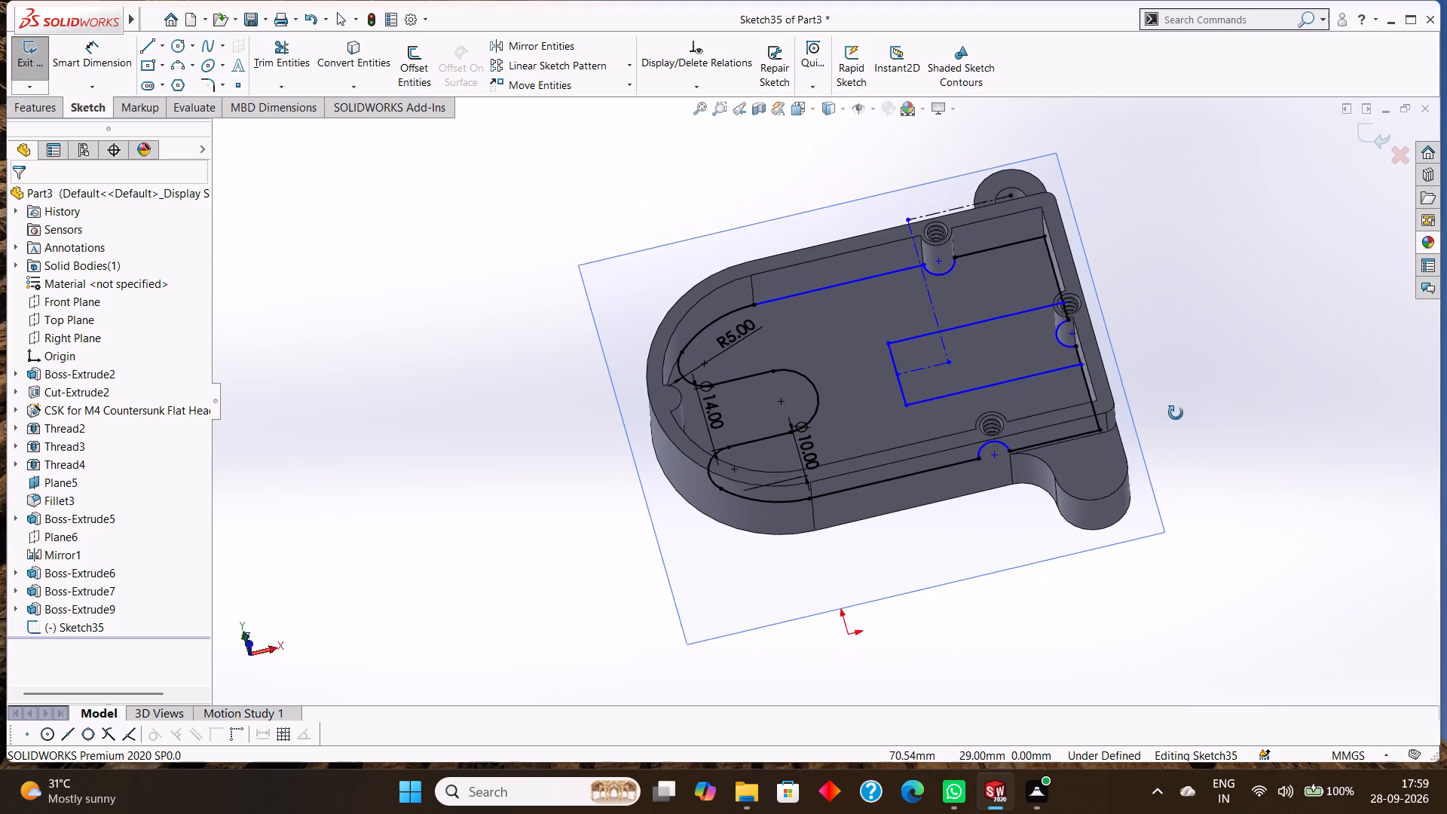
{"action": "middle_click_drag", "start_coordinate": [1176, 413], "coordinate": [1180, 397]}
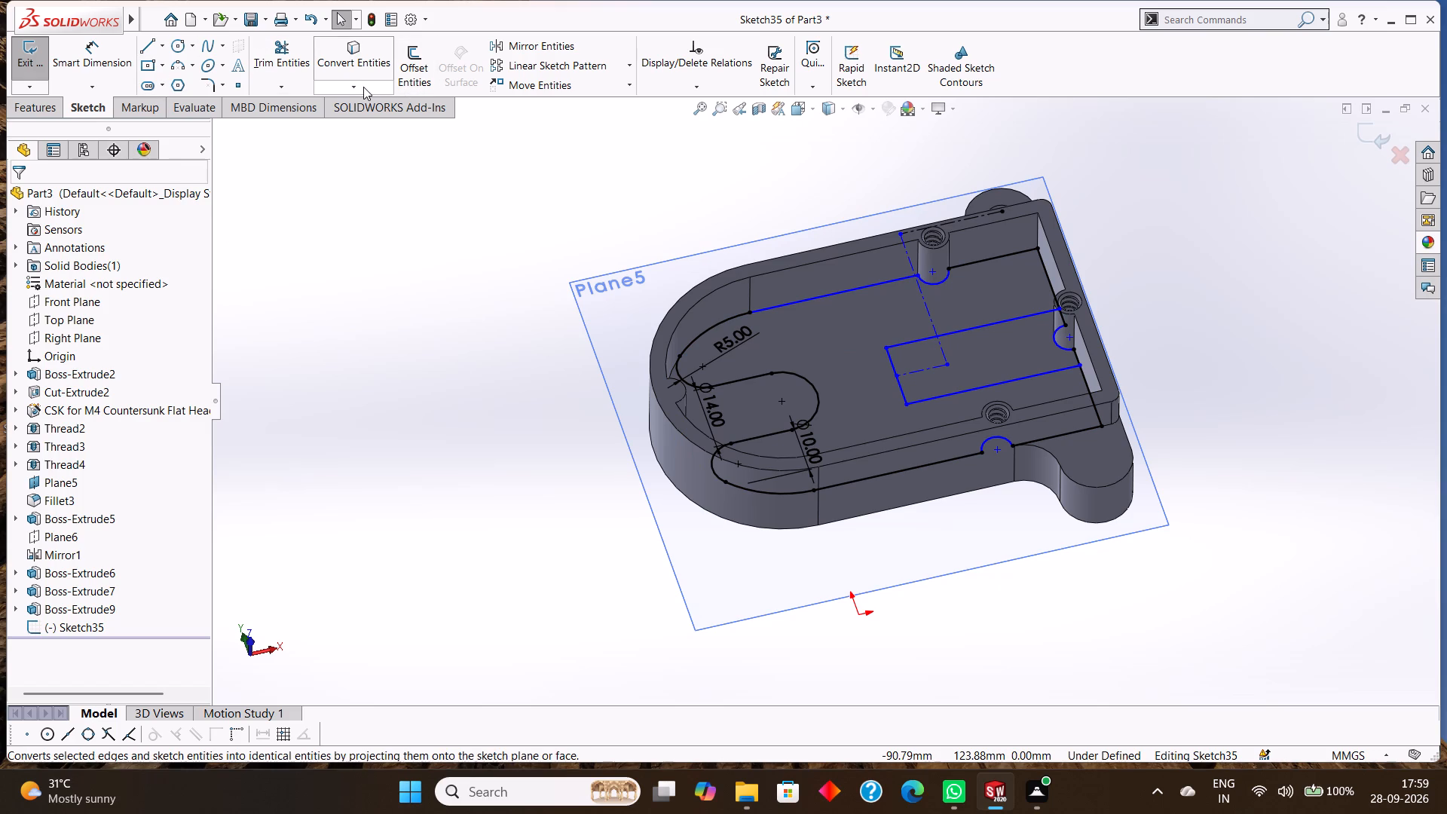
{"action": "left_click", "coordinate": [17, 60]}
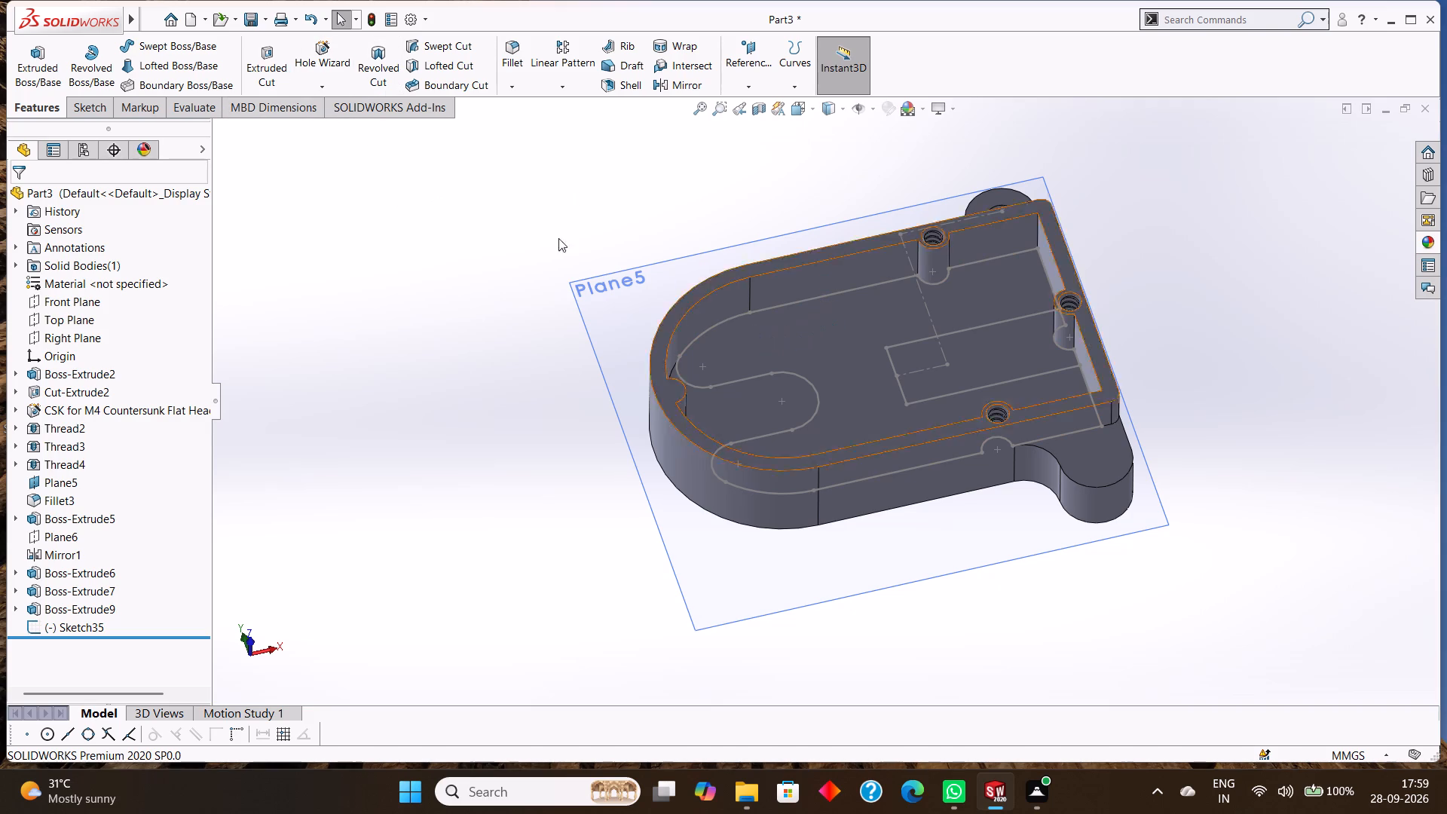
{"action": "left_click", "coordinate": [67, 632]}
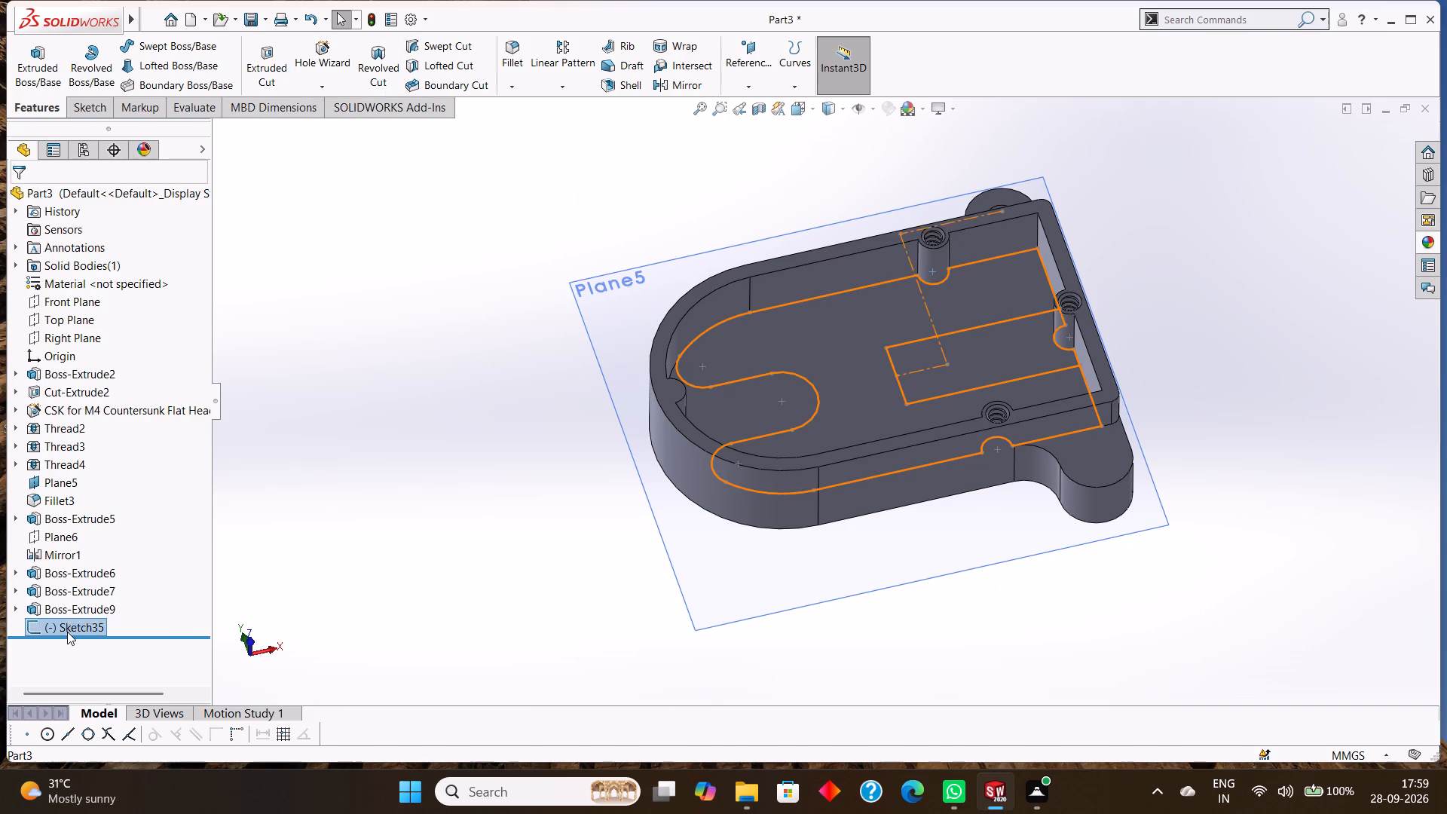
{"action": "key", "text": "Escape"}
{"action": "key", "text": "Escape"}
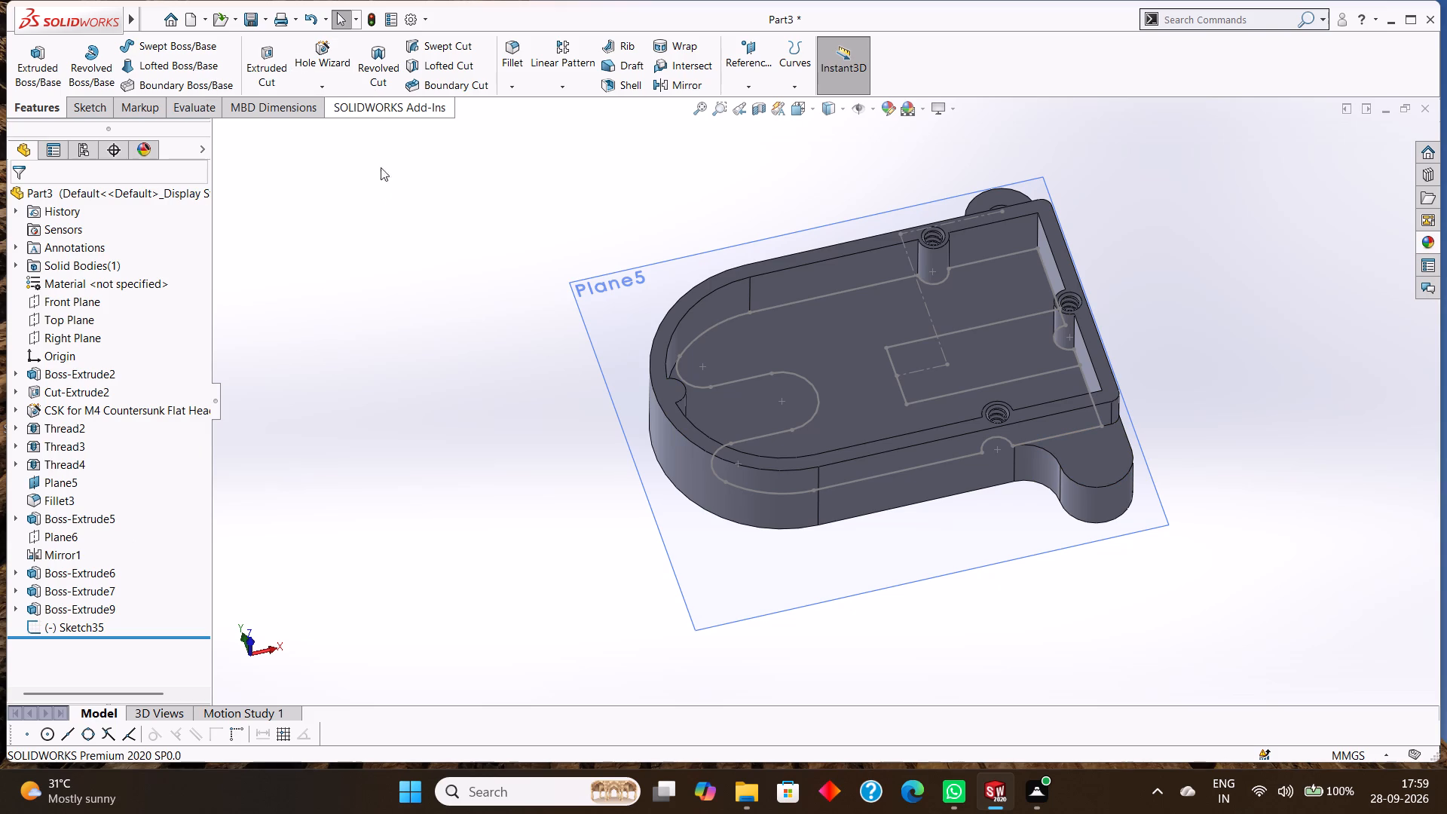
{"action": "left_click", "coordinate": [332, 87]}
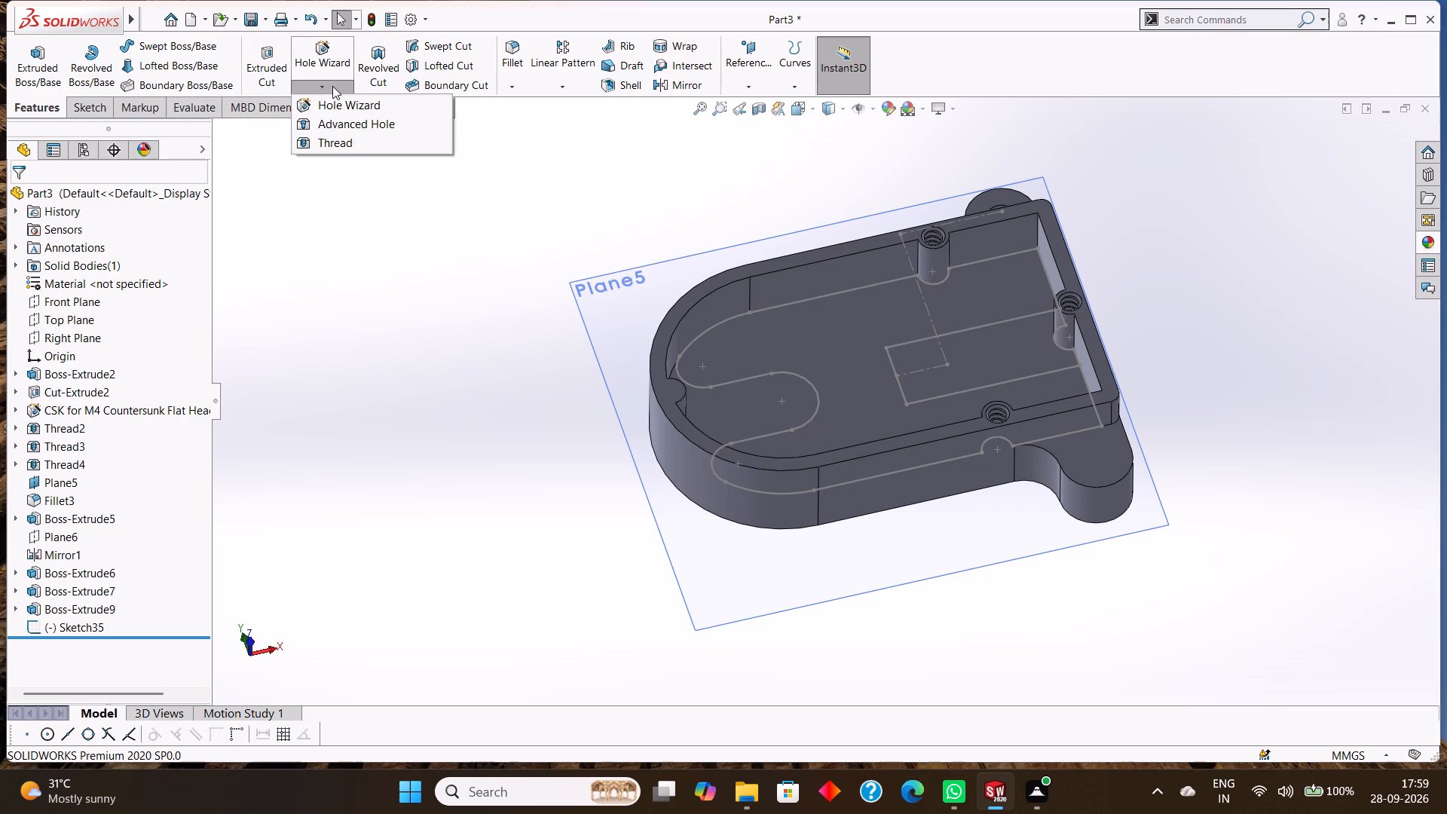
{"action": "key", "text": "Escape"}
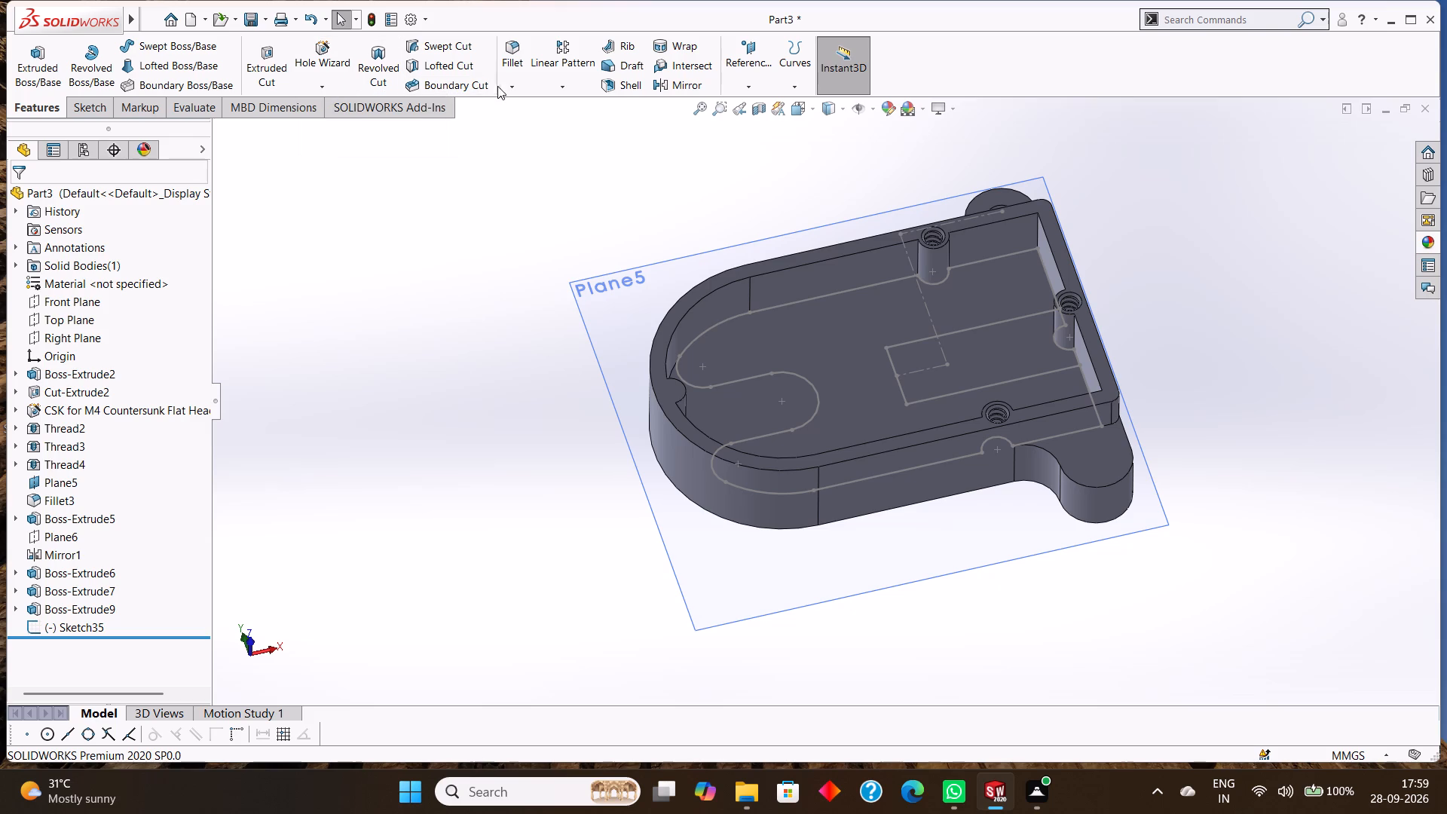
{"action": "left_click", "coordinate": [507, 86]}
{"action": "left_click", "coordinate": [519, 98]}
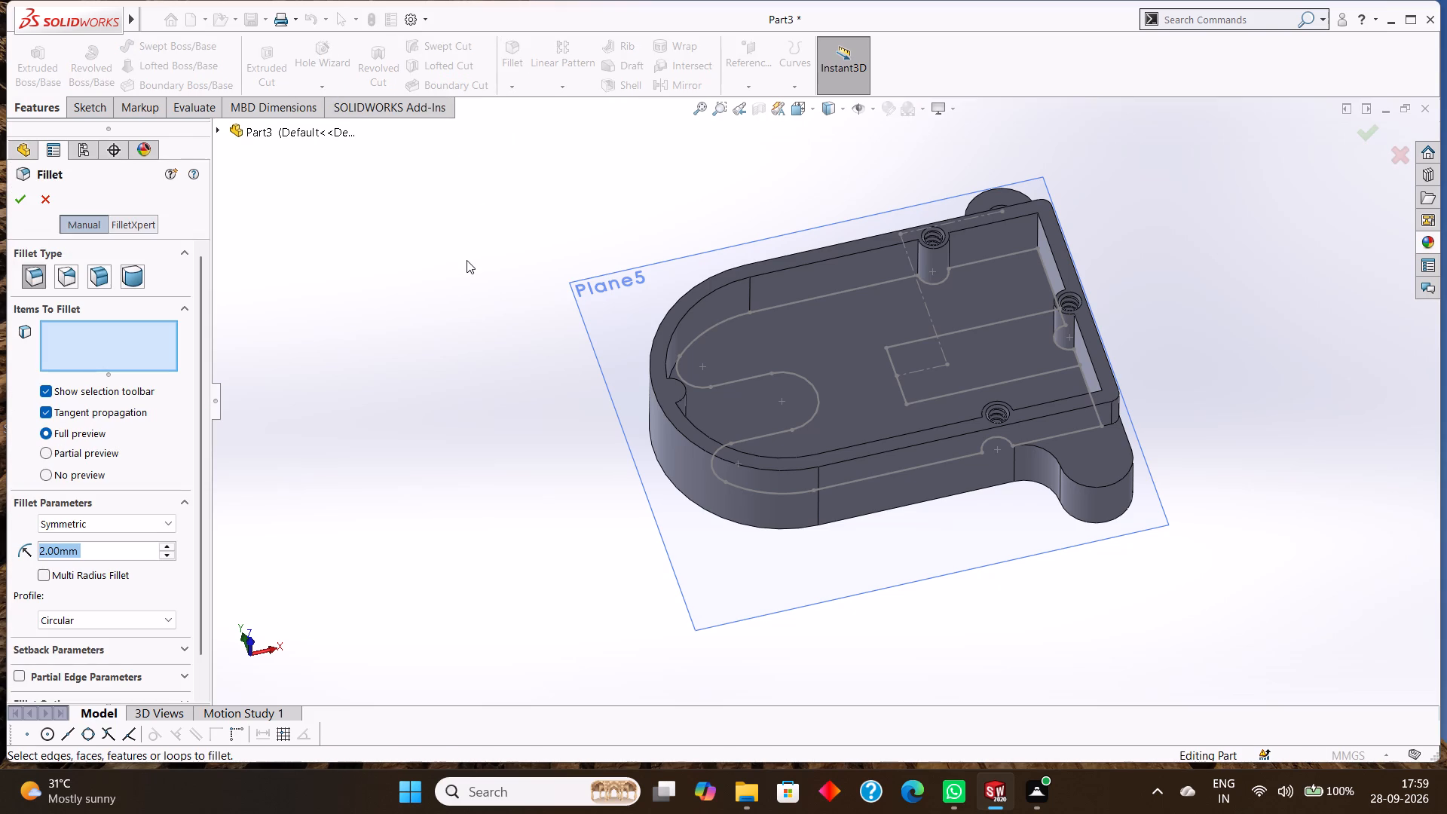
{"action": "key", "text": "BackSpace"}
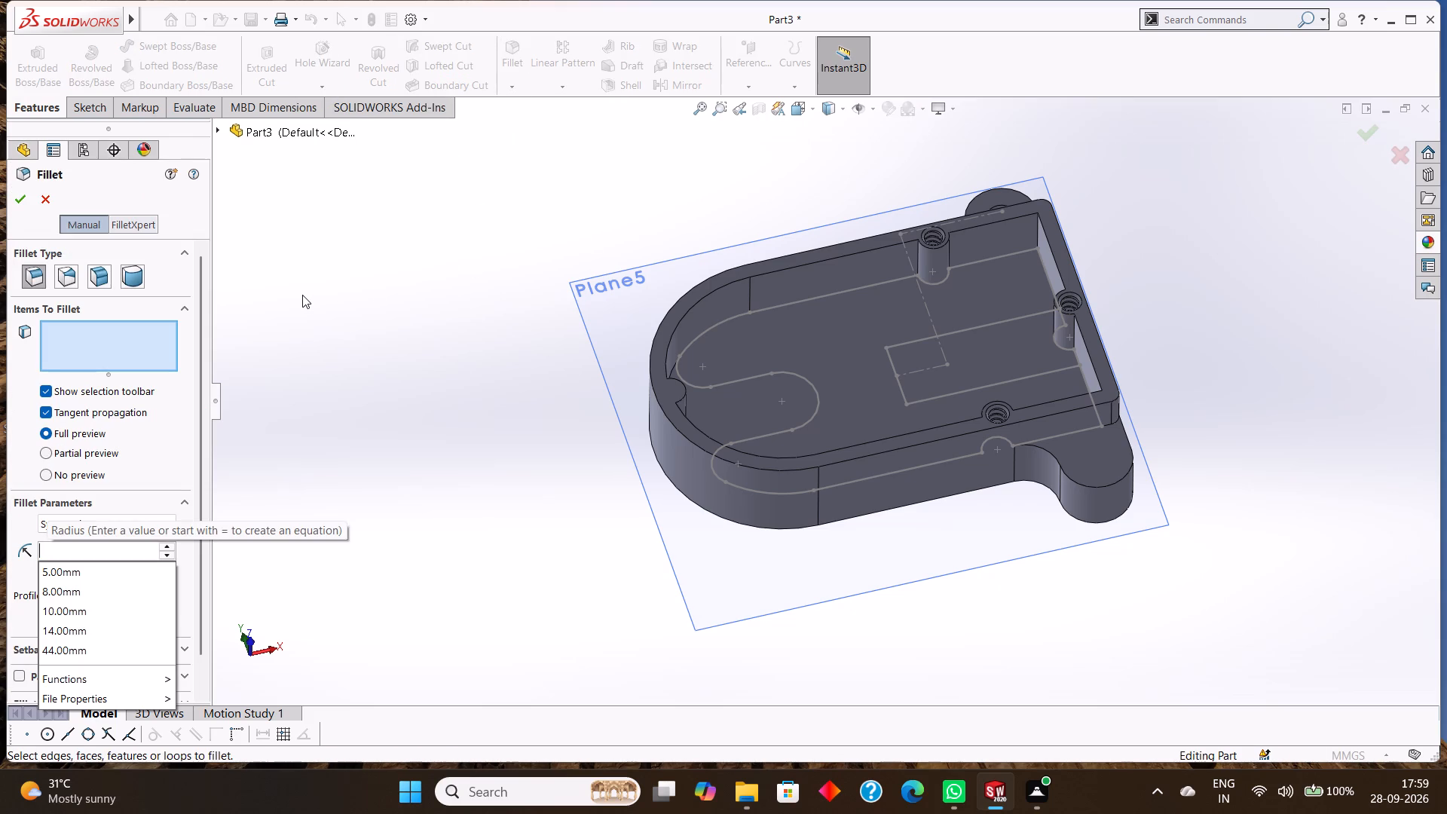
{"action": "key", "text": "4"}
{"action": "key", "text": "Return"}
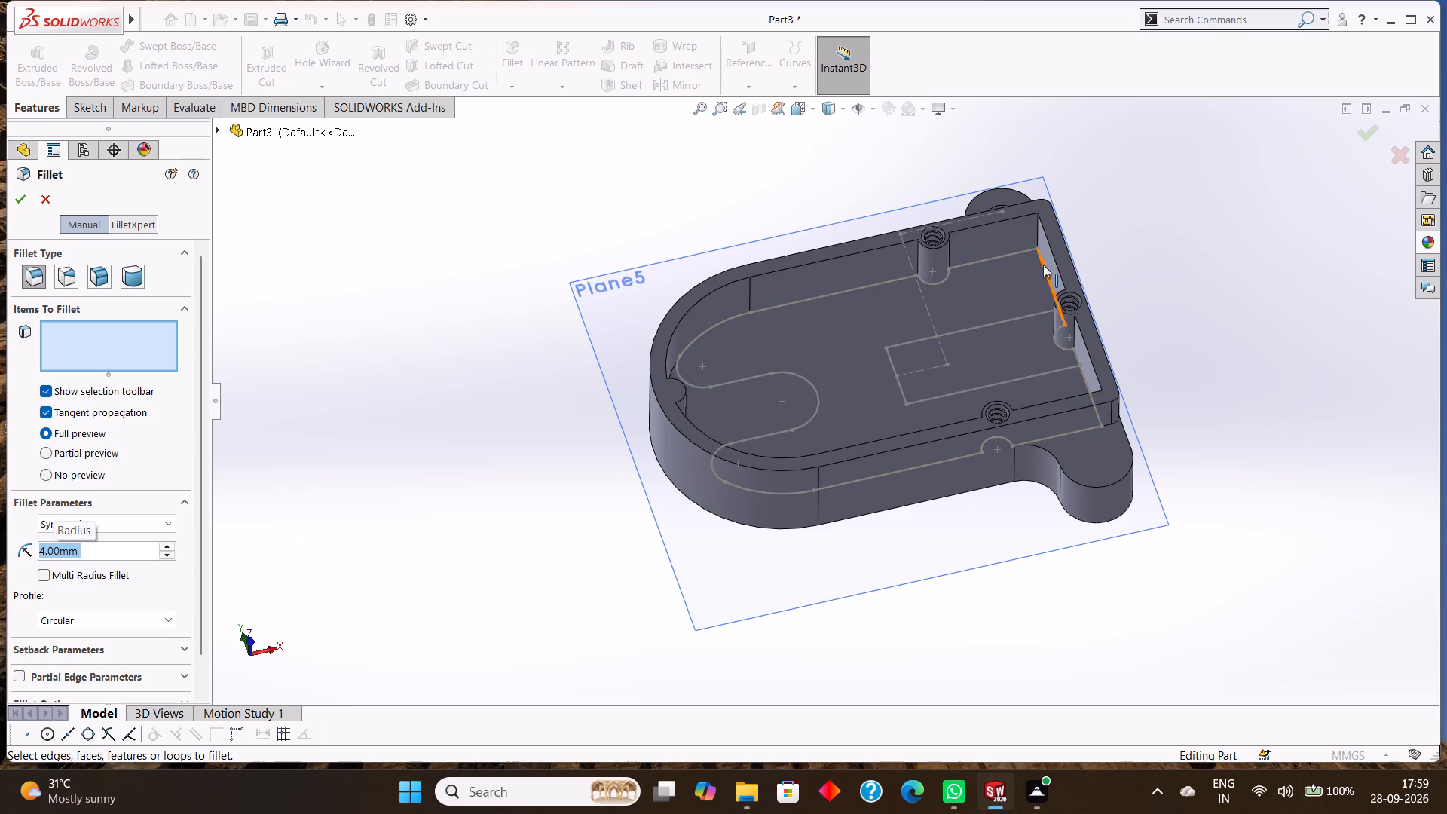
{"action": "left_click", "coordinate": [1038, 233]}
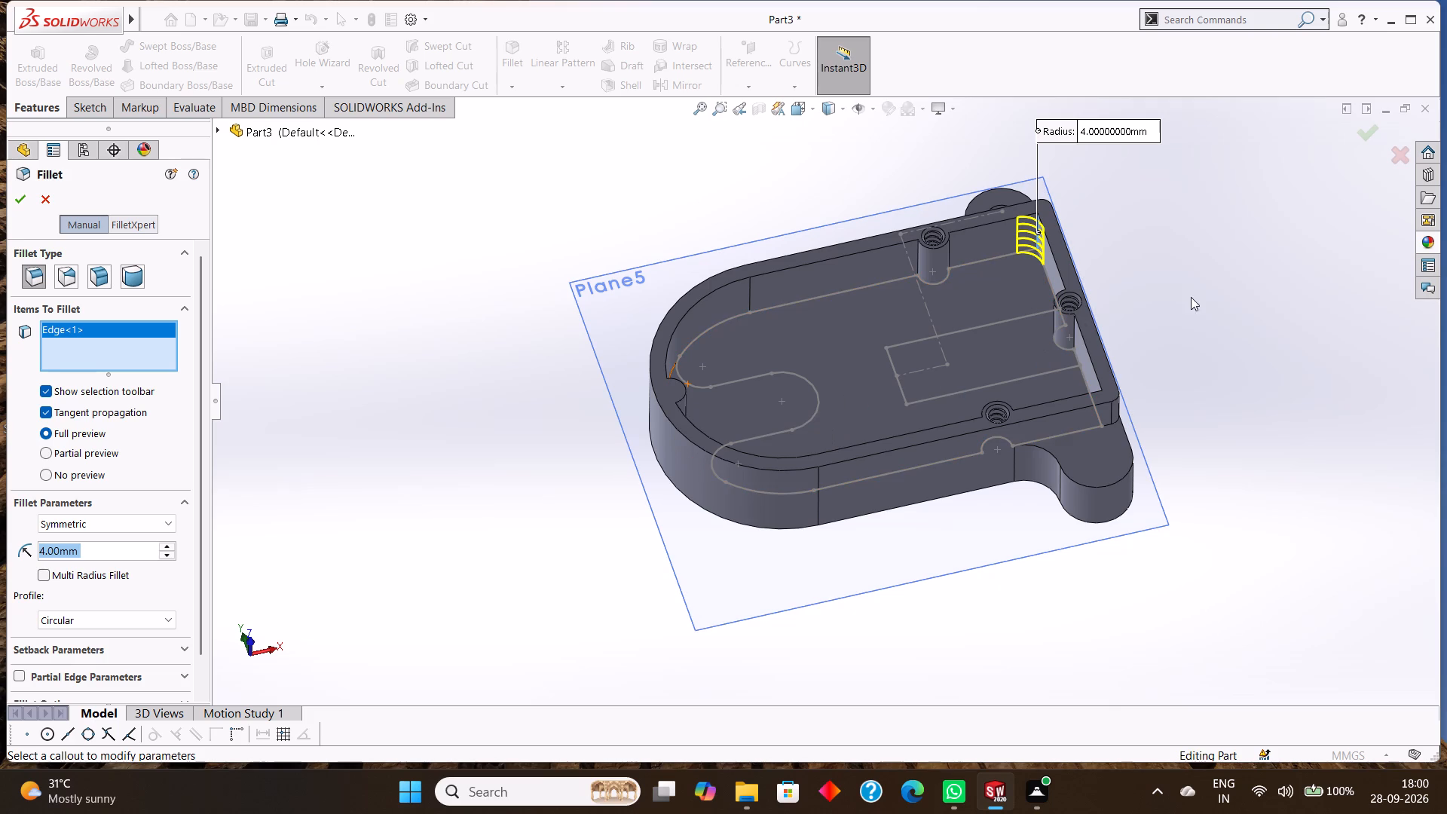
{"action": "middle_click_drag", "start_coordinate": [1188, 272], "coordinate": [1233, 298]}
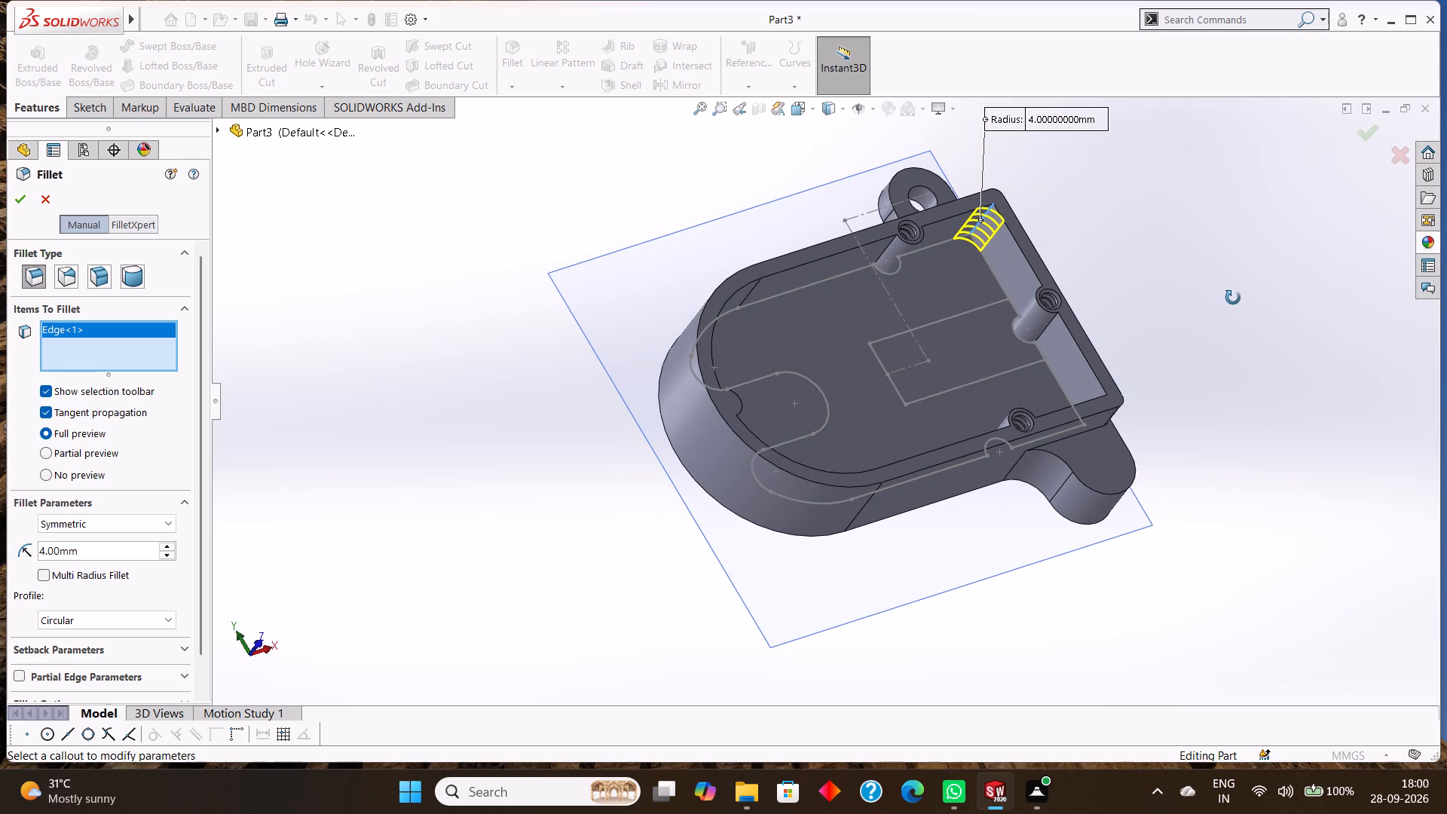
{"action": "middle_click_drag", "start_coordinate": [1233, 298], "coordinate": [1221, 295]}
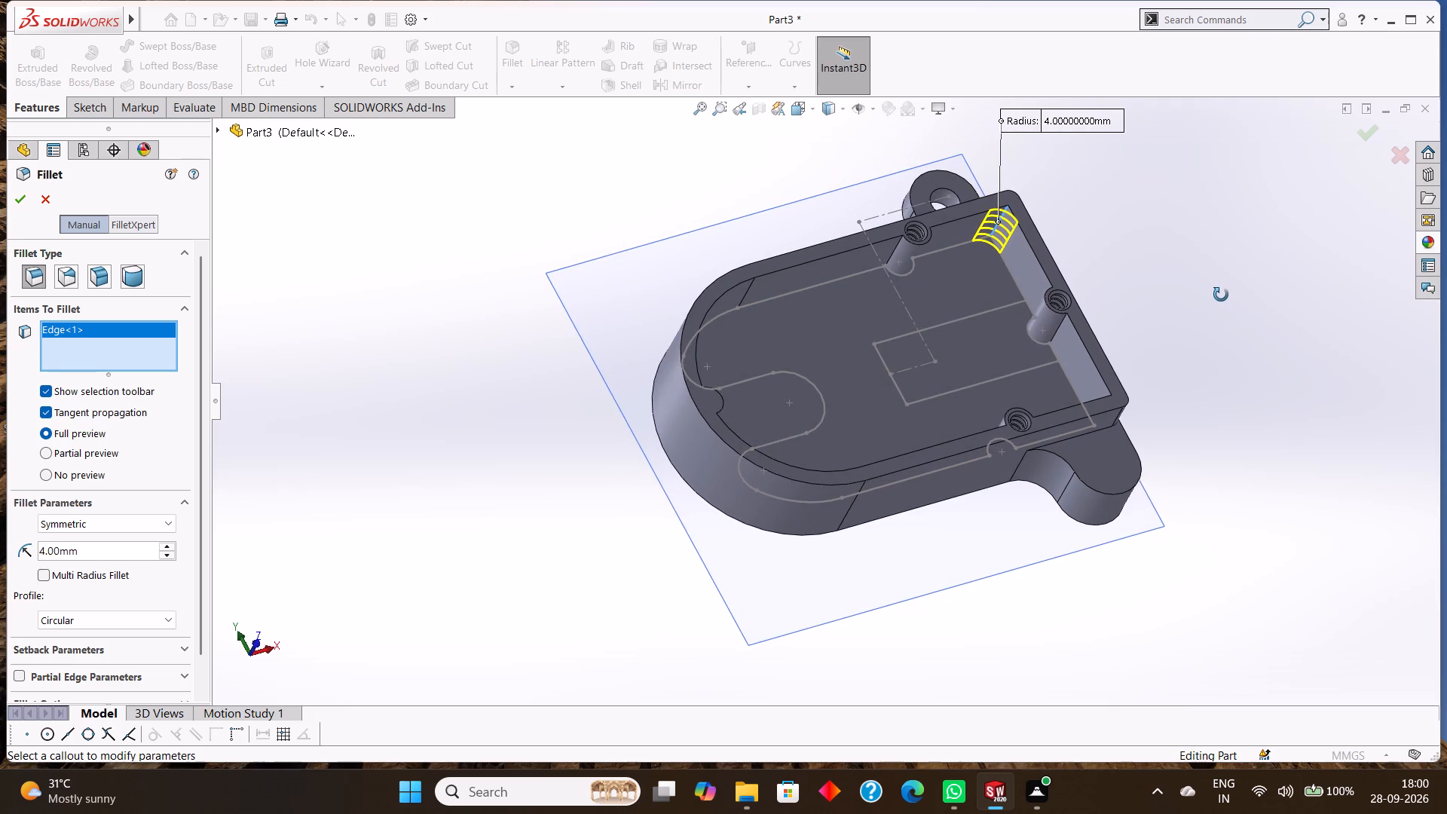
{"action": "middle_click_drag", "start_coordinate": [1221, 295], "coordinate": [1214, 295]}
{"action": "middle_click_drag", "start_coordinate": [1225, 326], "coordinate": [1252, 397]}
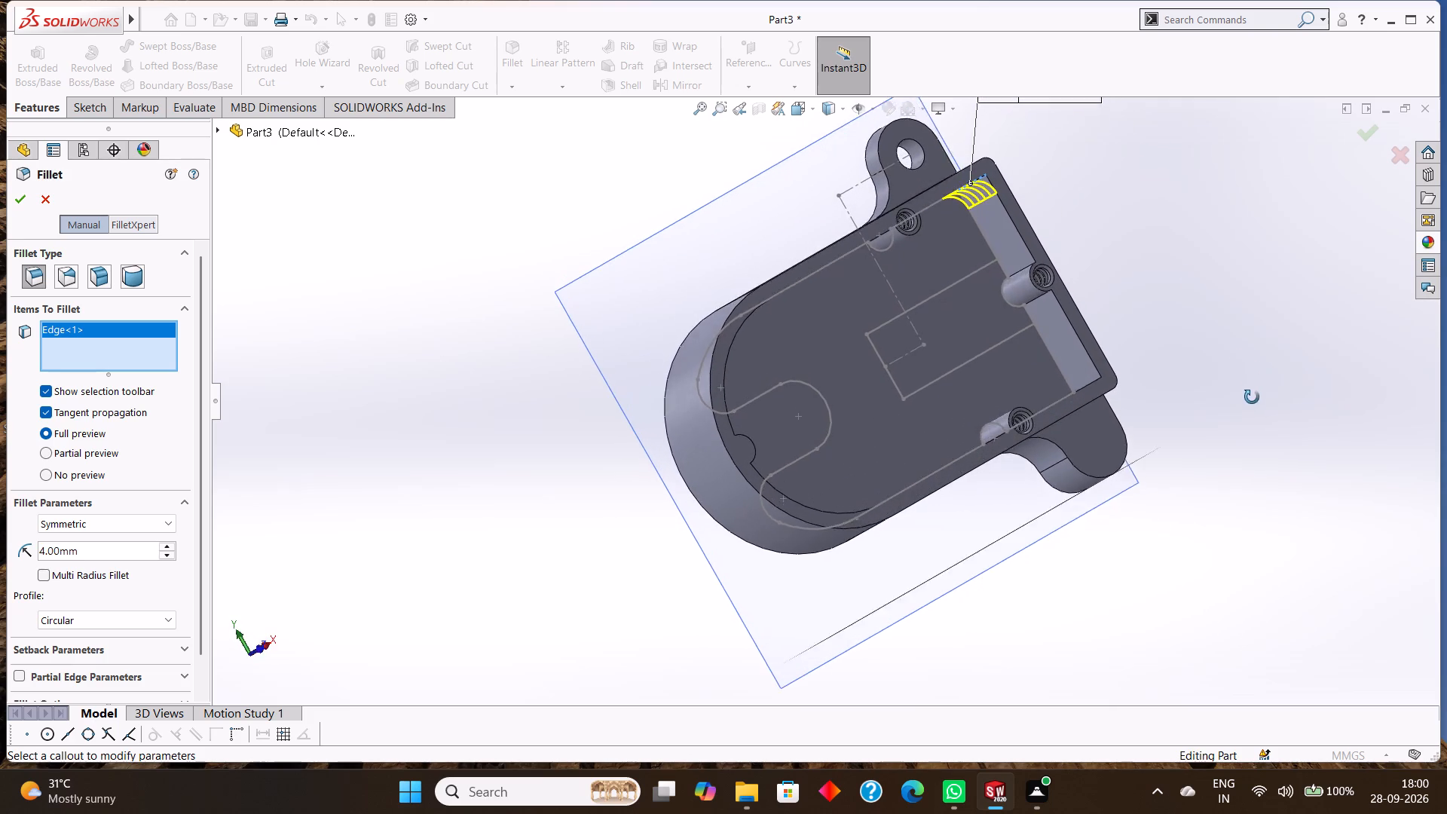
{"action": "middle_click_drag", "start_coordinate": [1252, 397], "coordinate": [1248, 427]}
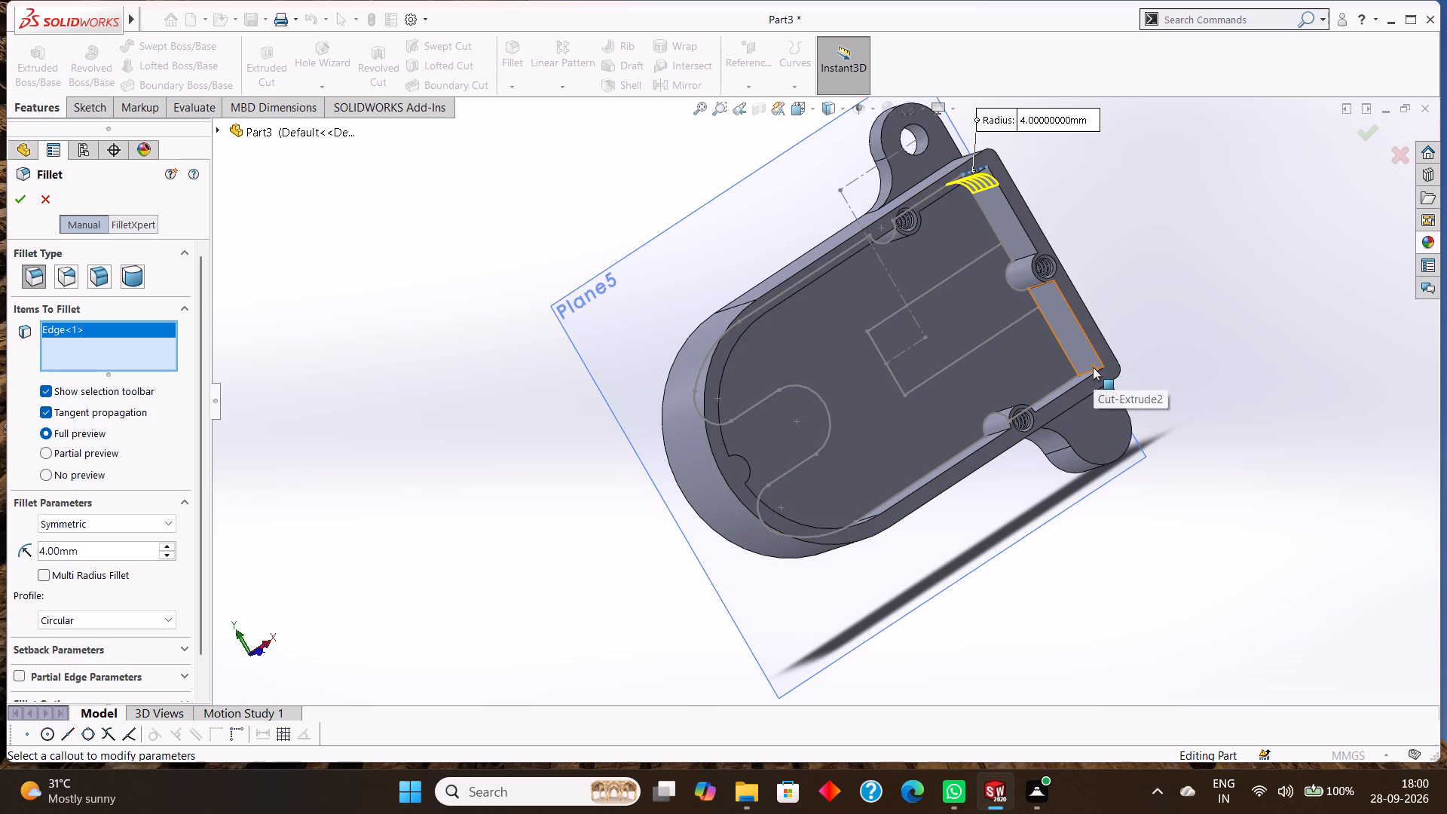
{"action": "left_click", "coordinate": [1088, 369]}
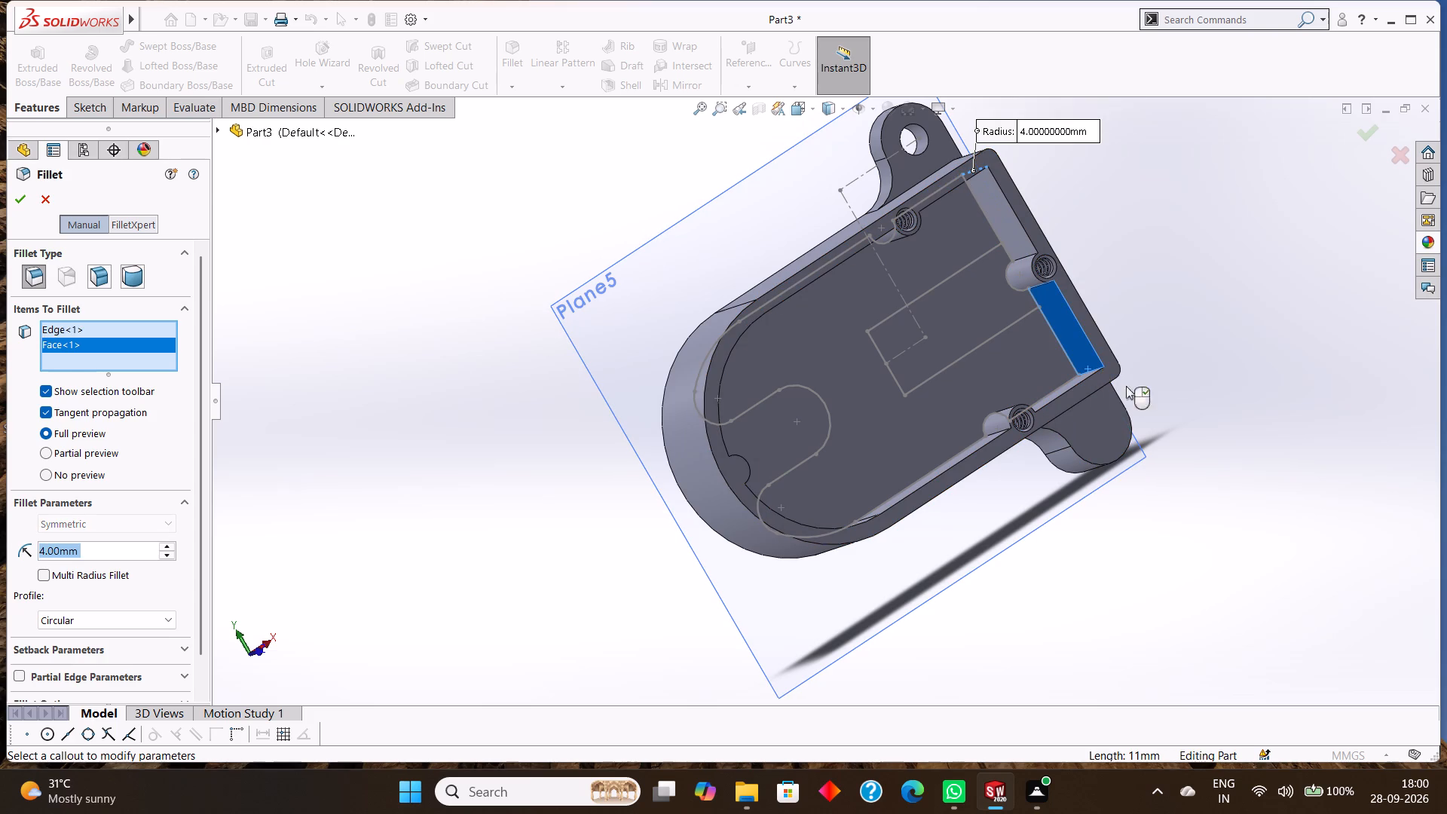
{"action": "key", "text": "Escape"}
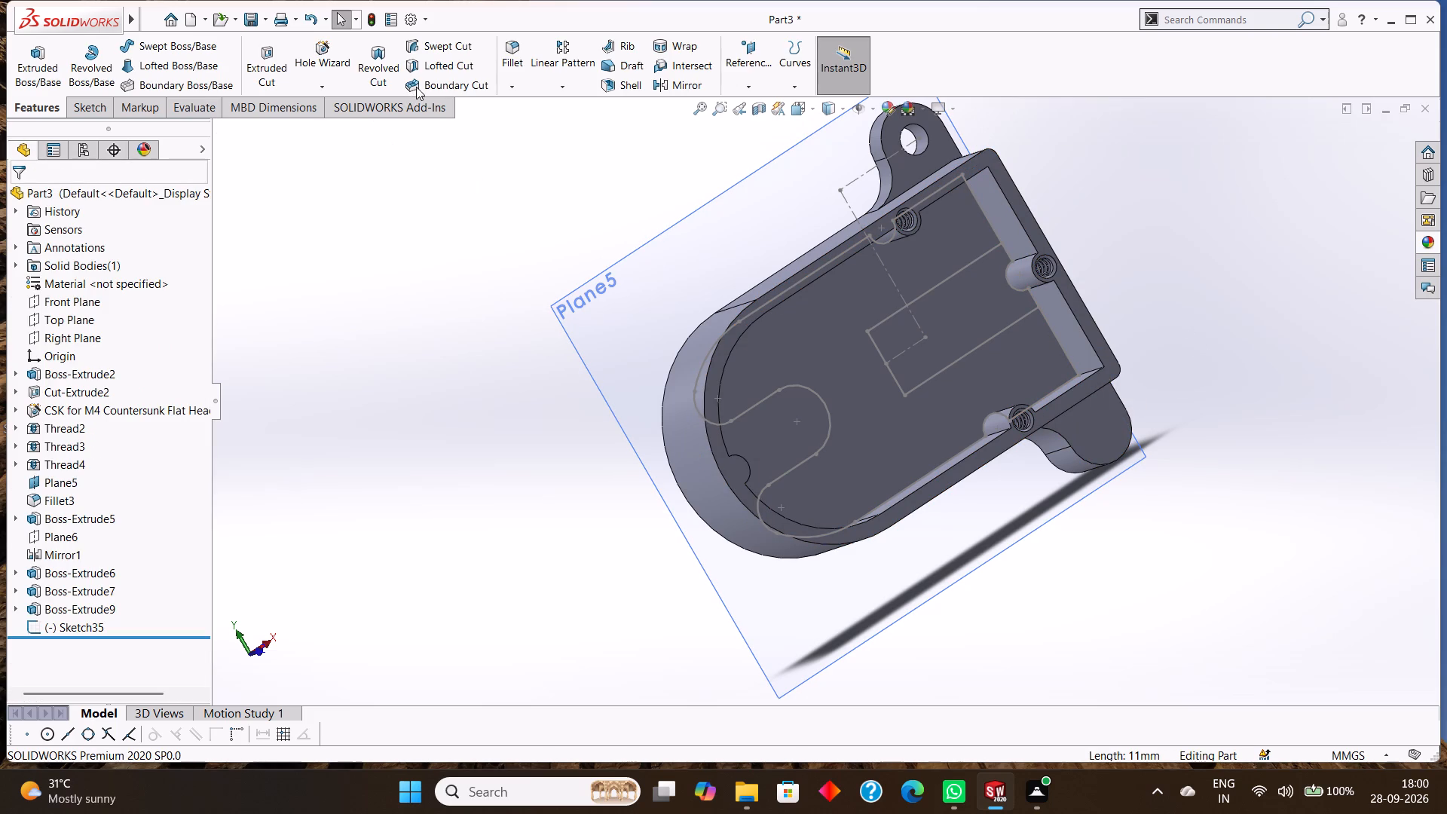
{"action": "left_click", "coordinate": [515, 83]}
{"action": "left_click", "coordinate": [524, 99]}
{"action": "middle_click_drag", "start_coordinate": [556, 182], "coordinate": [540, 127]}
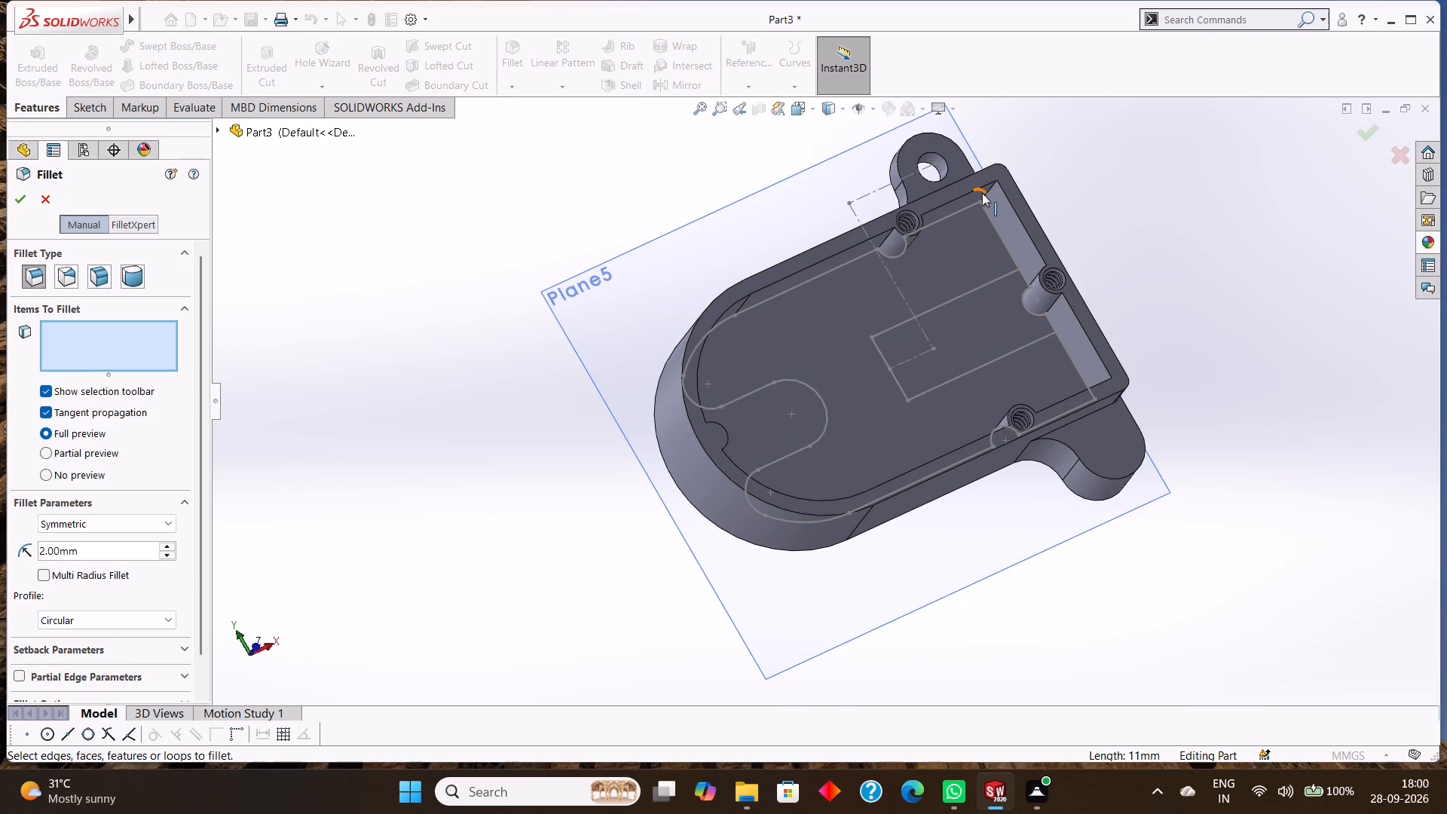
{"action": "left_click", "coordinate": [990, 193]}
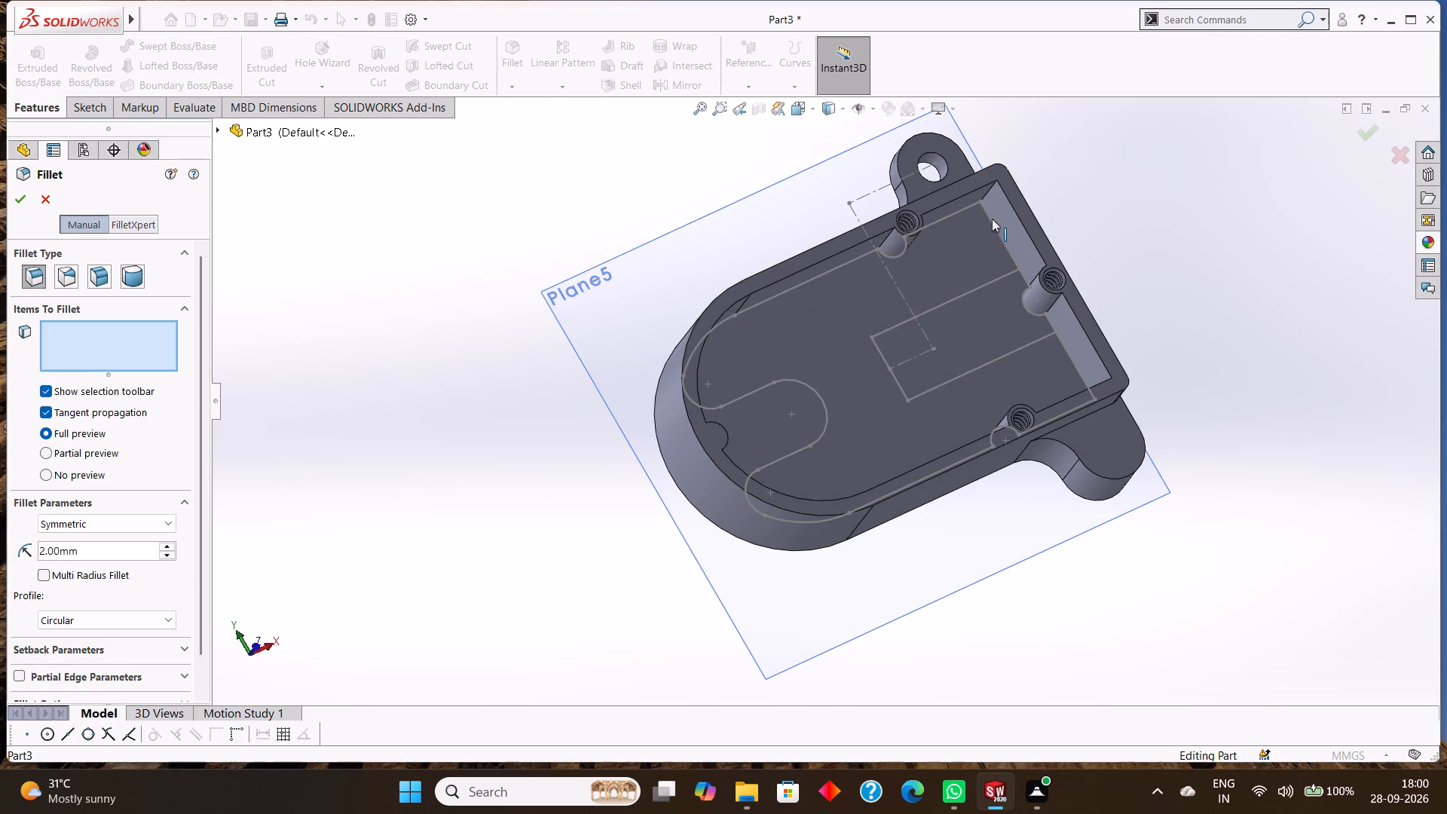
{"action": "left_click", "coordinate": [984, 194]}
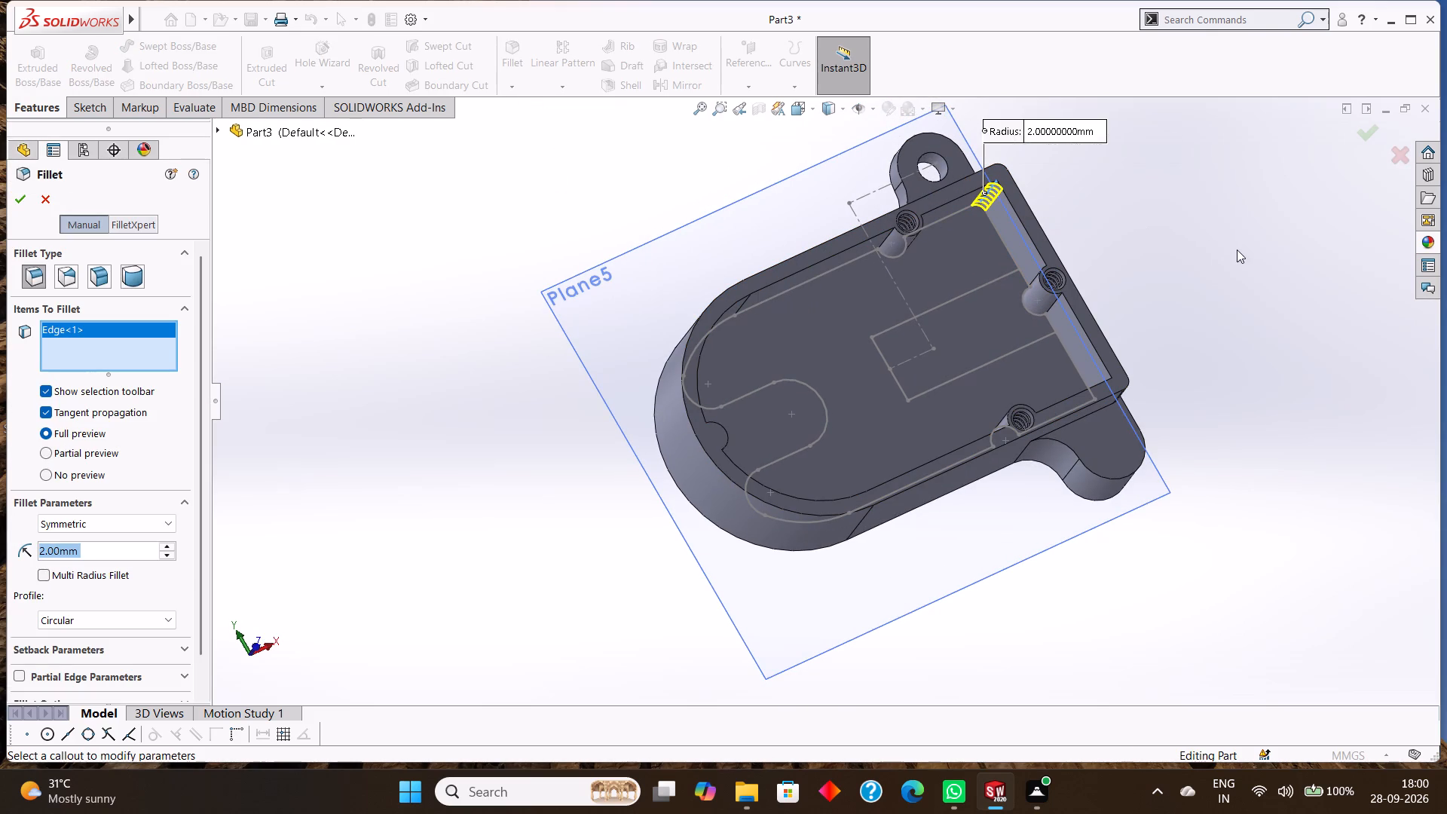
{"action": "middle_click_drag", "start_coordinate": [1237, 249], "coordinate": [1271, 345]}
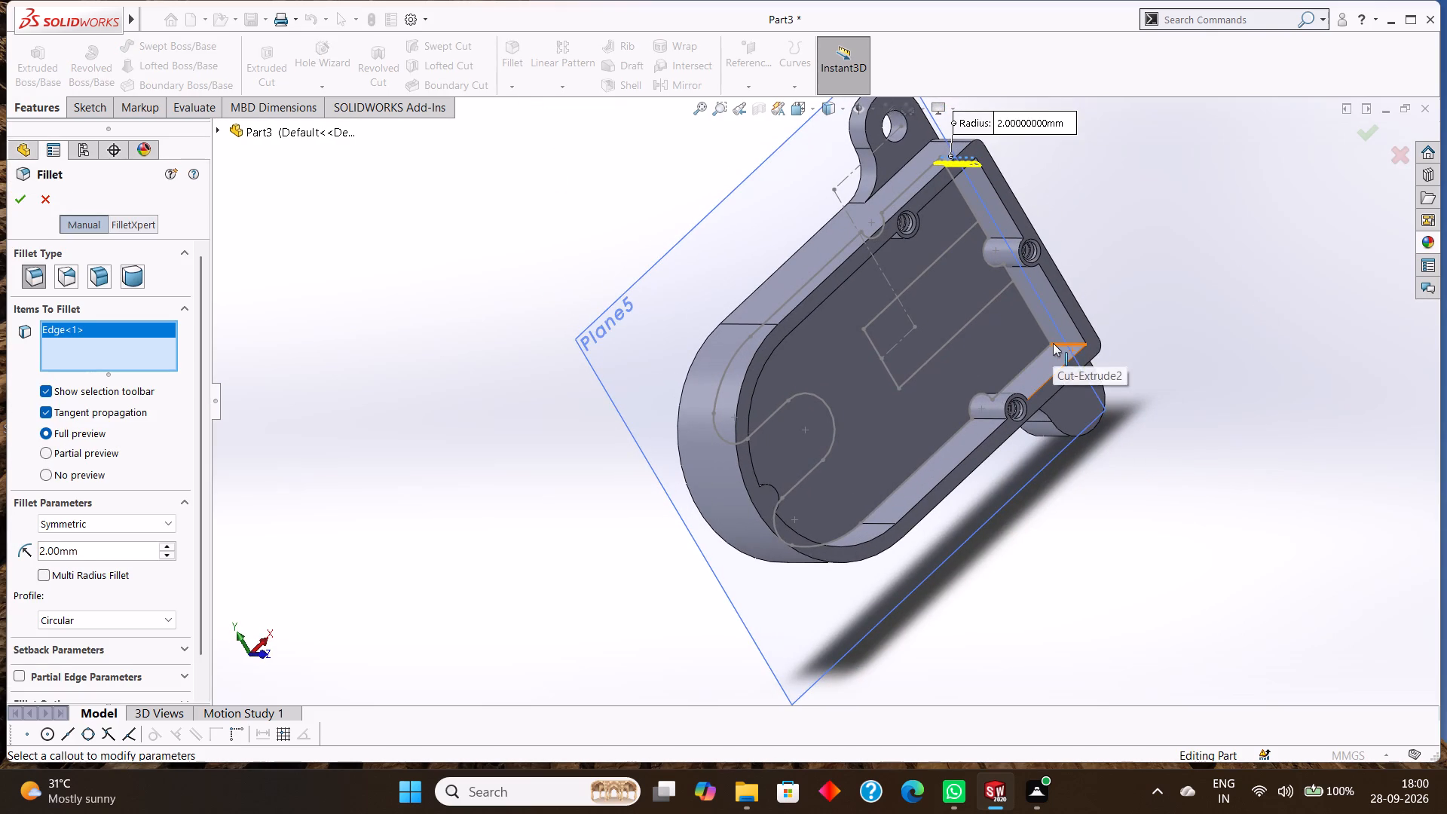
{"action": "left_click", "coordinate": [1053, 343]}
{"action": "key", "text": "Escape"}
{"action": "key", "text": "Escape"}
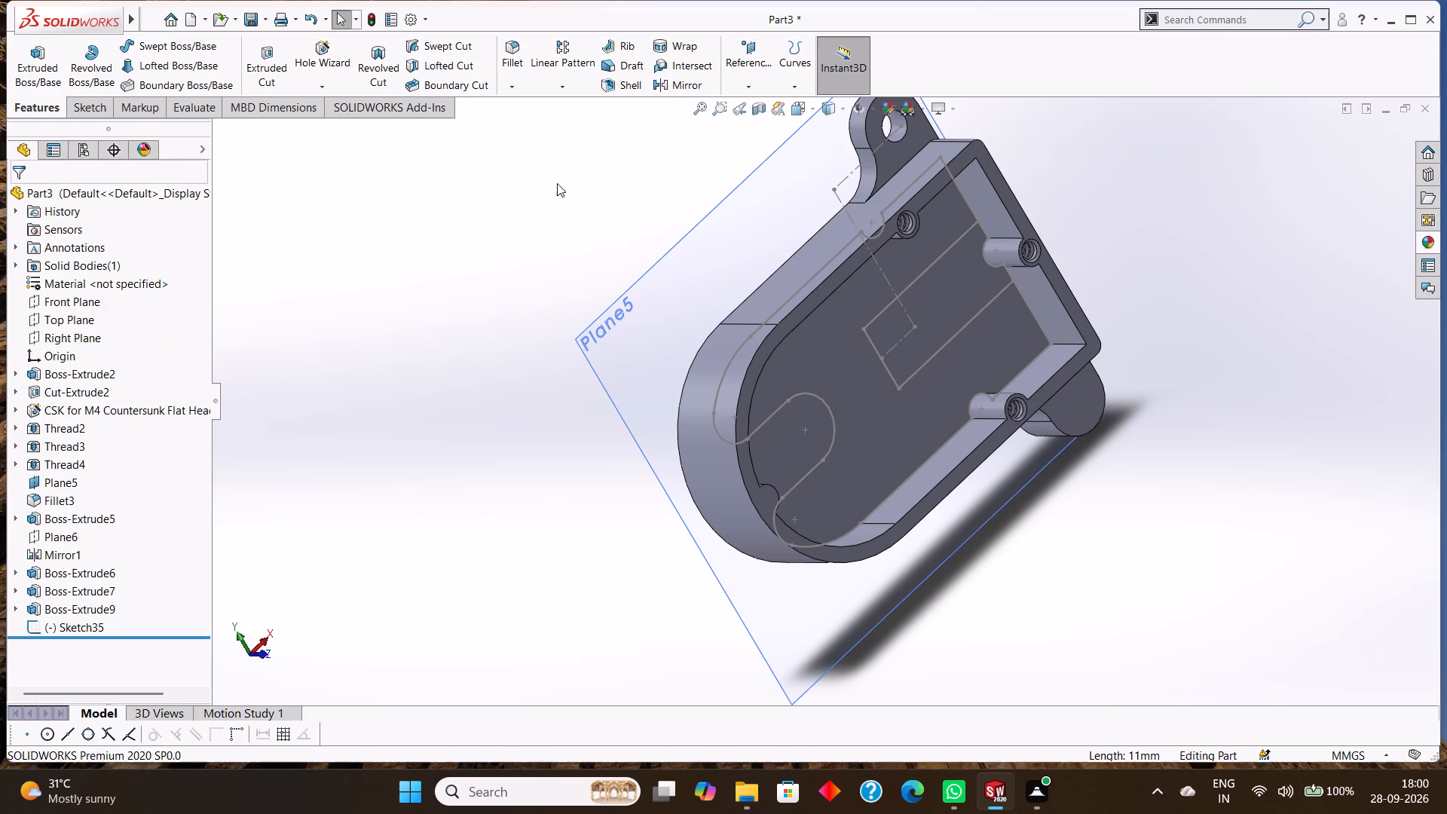
Fillet the vertical inside corner edge at the cavity's square end, nearest the upper mounting ear, with a symmetric 4 mm radius.
{"action": "left_click", "coordinate": [511, 87]}
{"action": "left_click", "coordinate": [548, 104]}
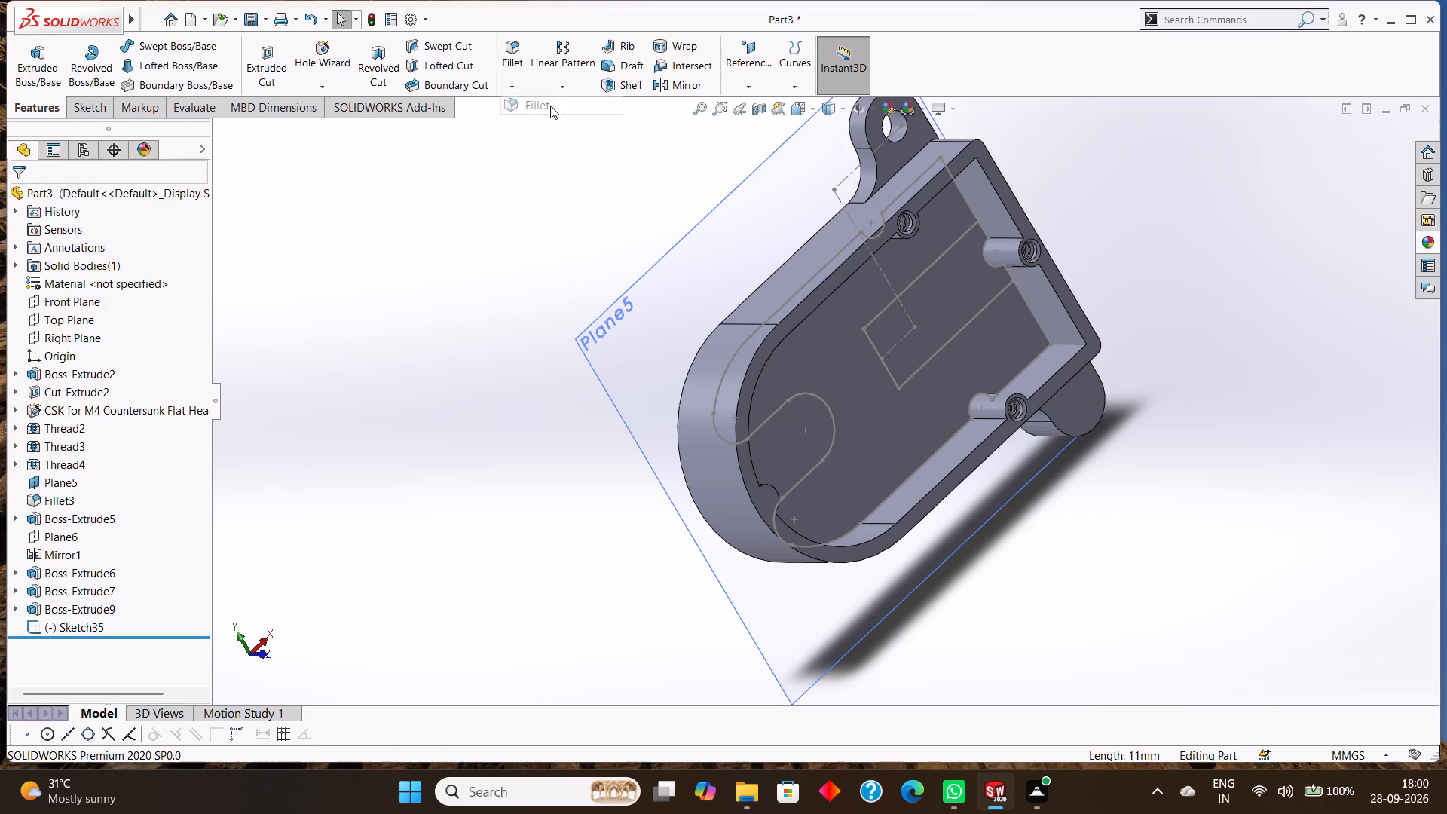
{"action": "middle_click_drag", "start_coordinate": [1221, 301], "coordinate": [1164, 196]}
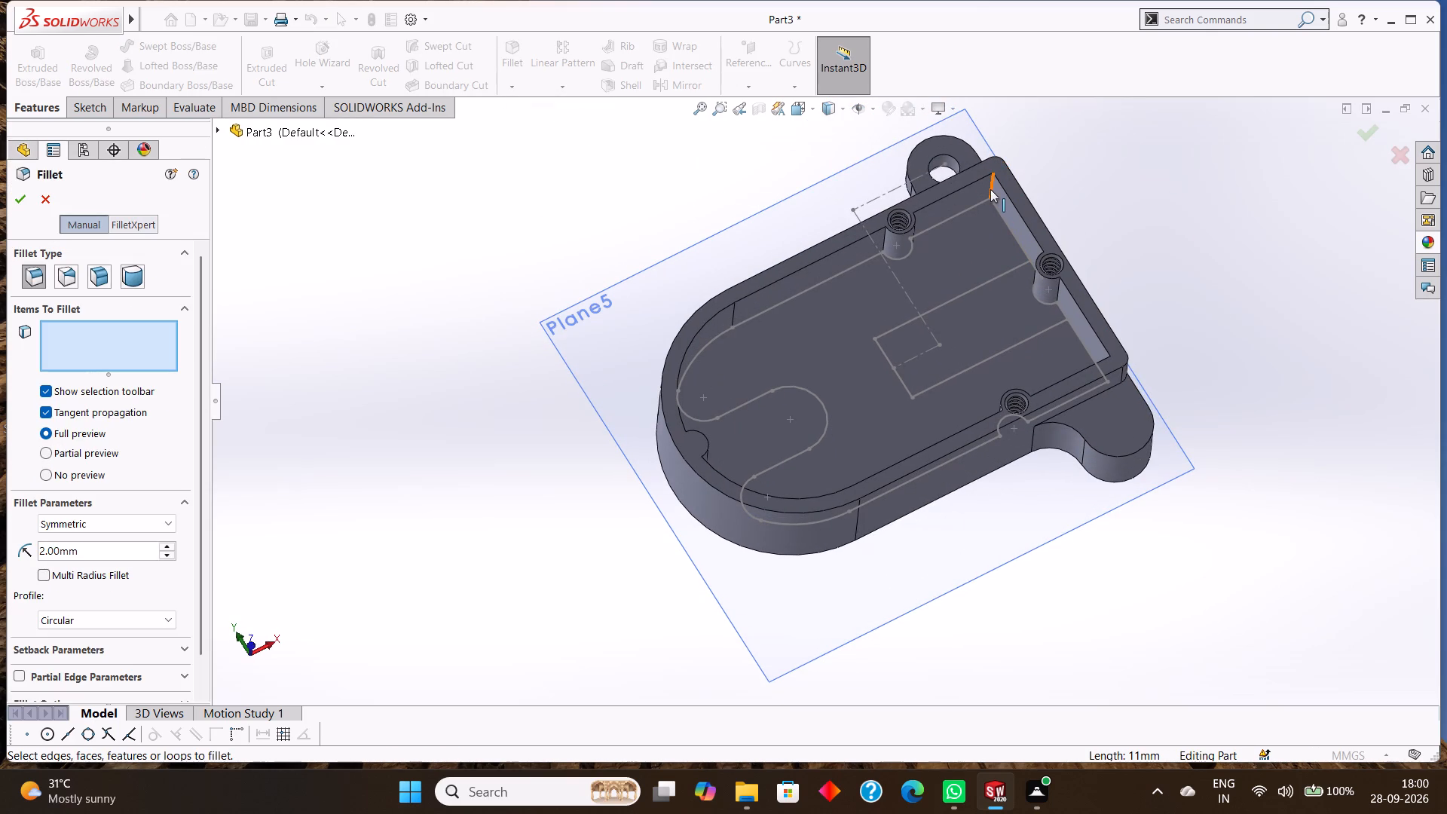
{"action": "left_click", "coordinate": [988, 188]}
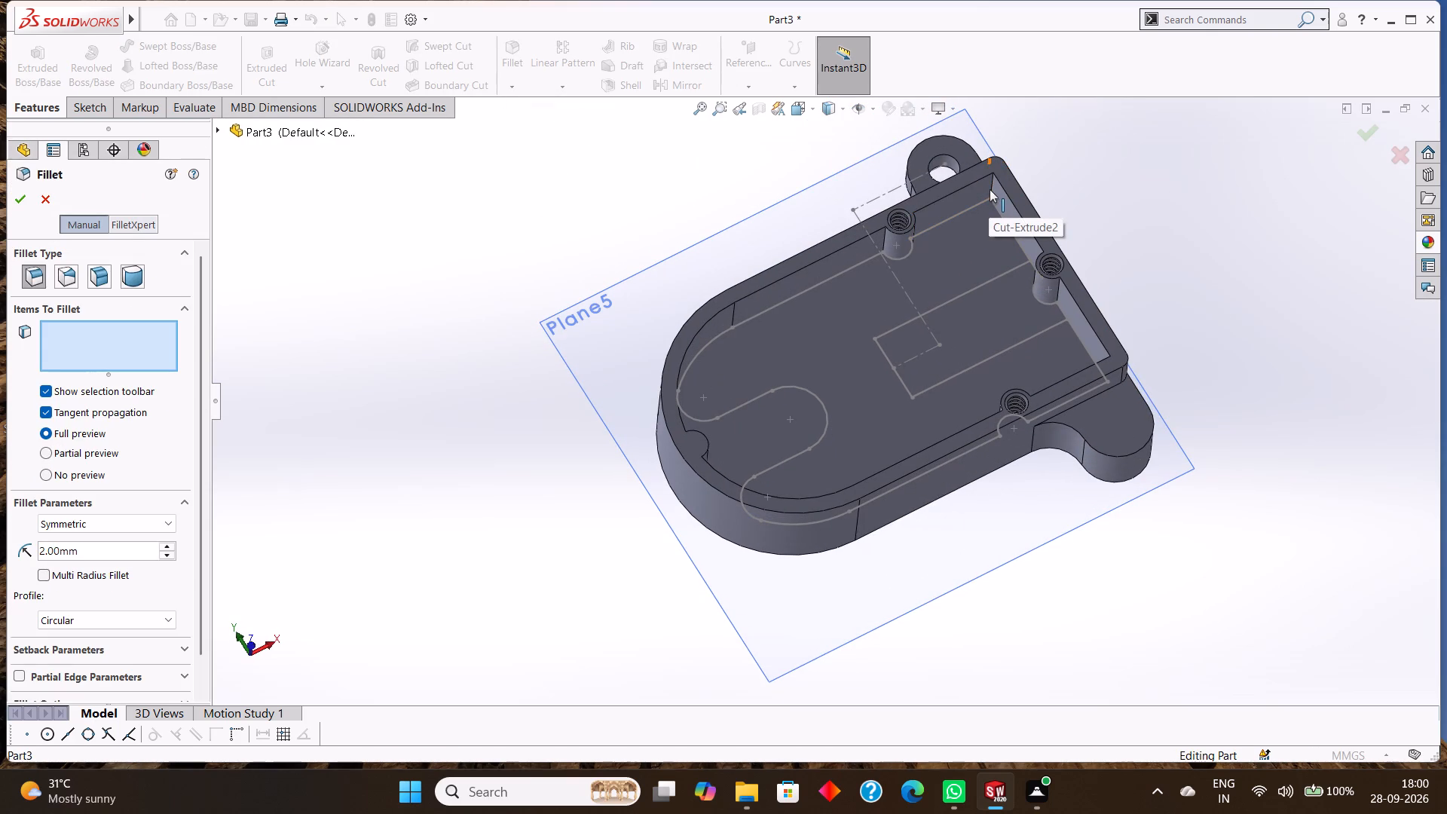
{"action": "left_click", "coordinate": [990, 189]}
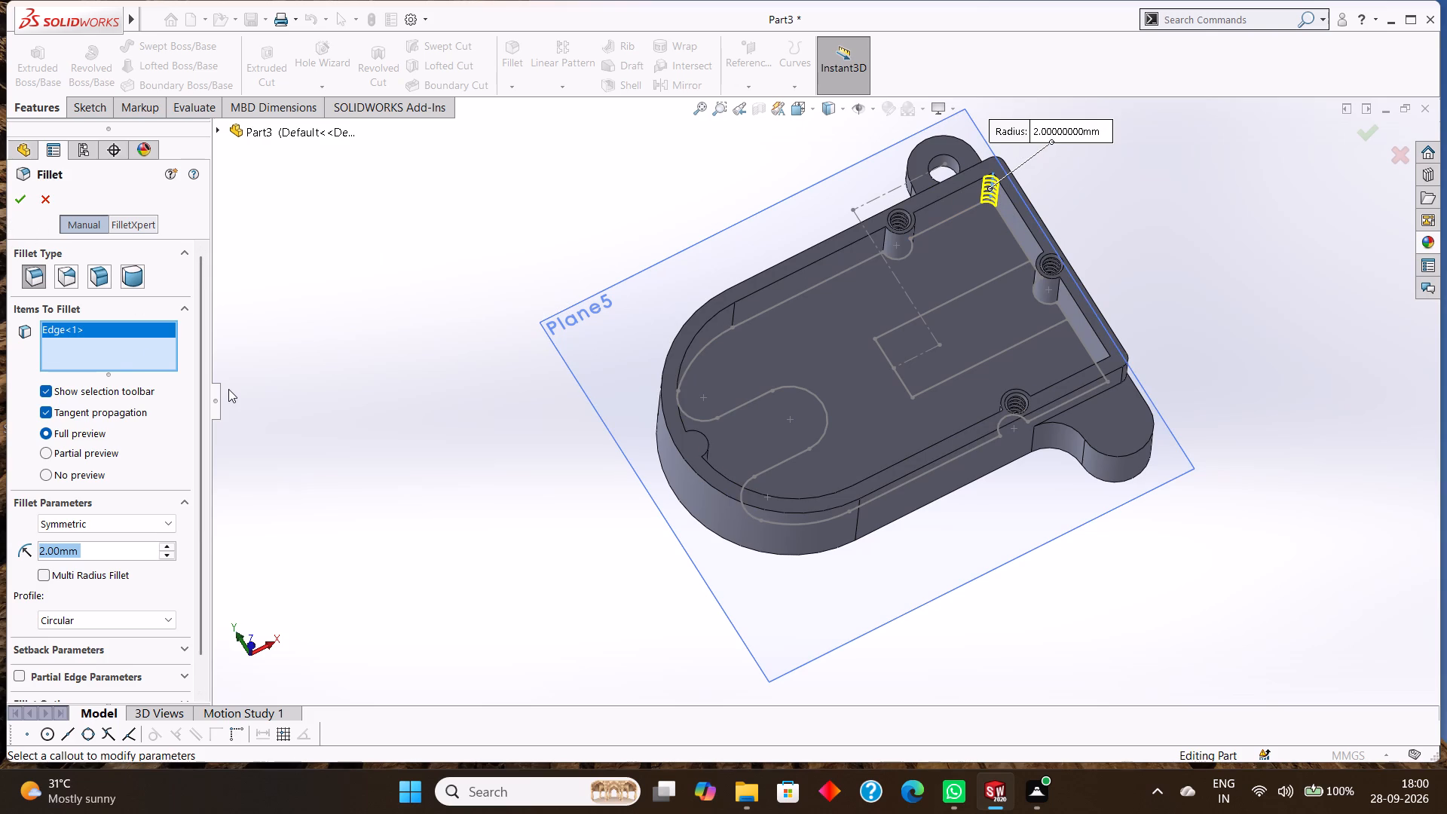
{"action": "key", "text": "BackSpace"}
{"action": "key", "text": "4"}
{"action": "key", "text": "Return"}
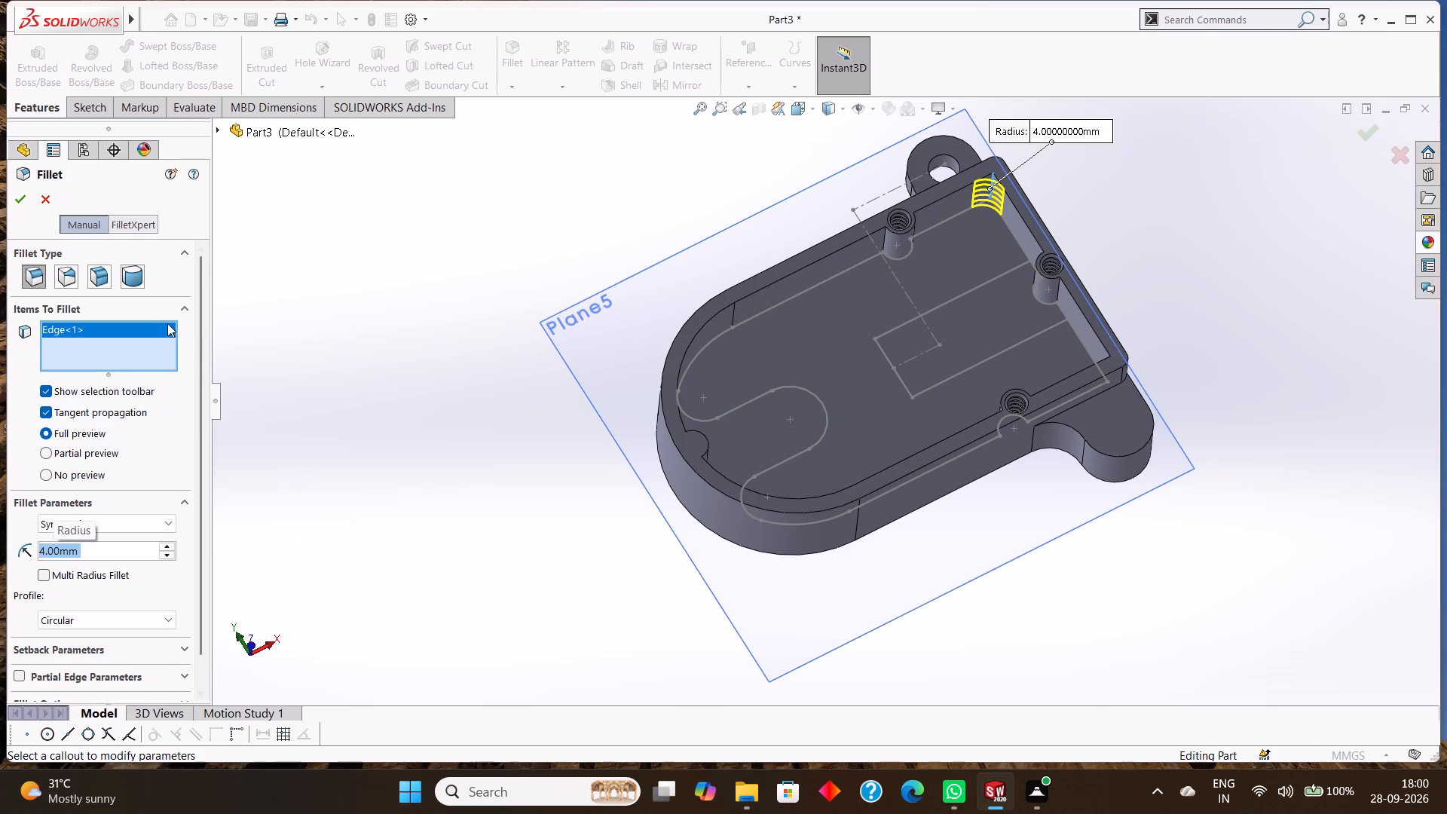
{"action": "left_click", "coordinate": [16, 200]}
{"action": "left_click", "coordinate": [316, 301]}
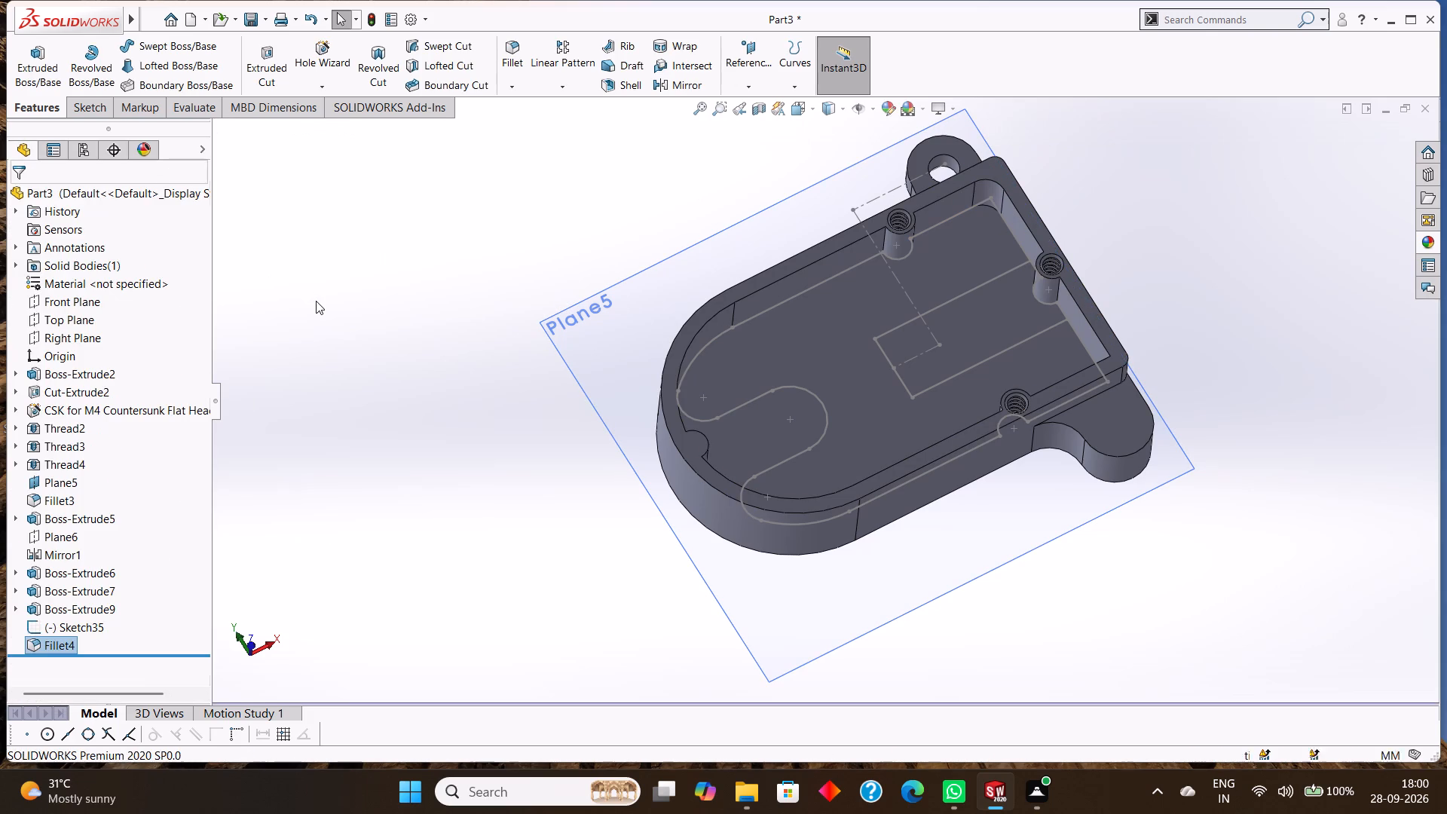
Examine the filleted cavity corner, screw bosses and cavity outline sketch from several angles.
{"action": "middle_click_drag", "start_coordinate": [334, 309], "coordinate": [335, 304]}
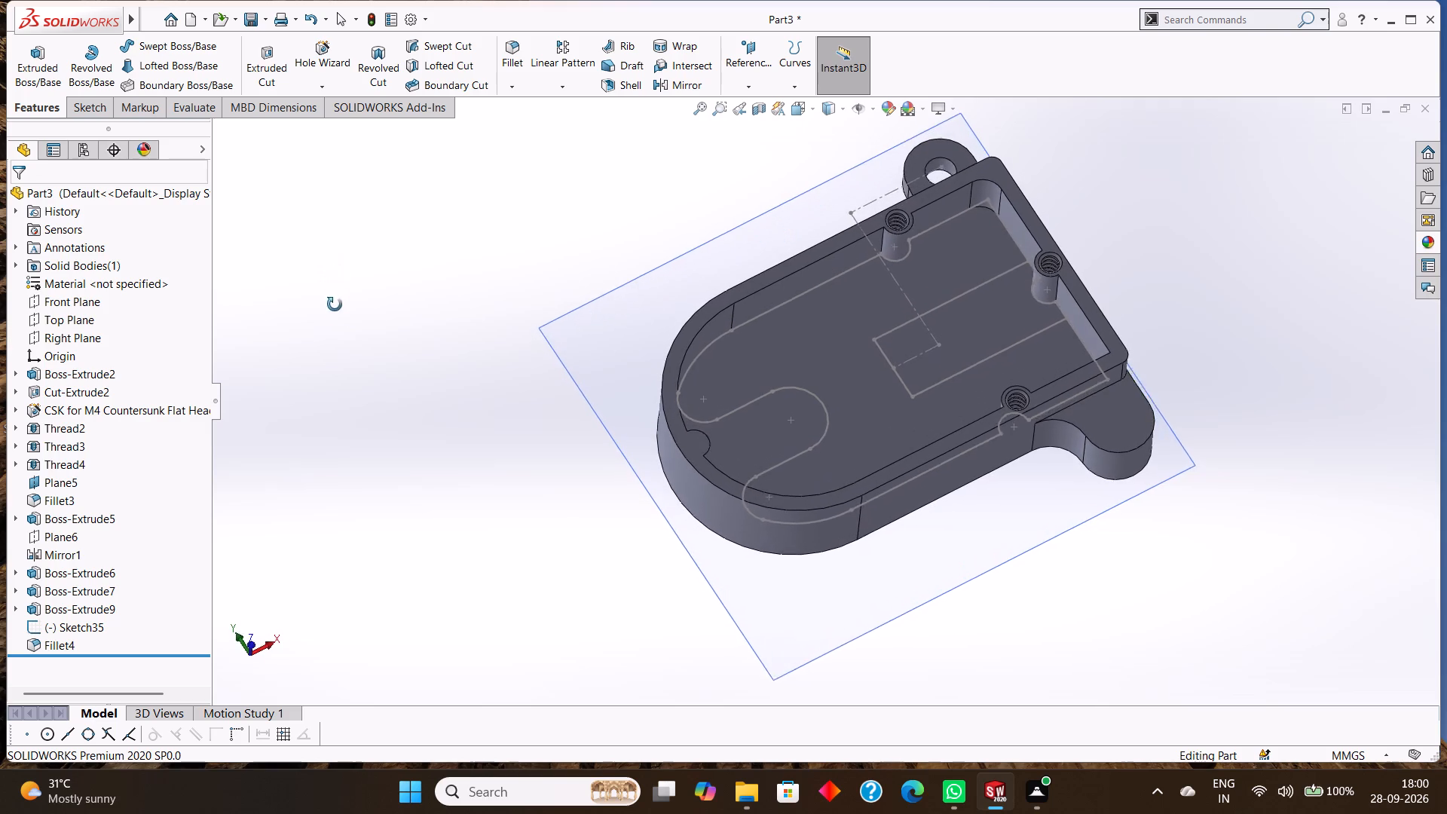
{"action": "middle_click_drag", "start_coordinate": [335, 304], "coordinate": [334, 269]}
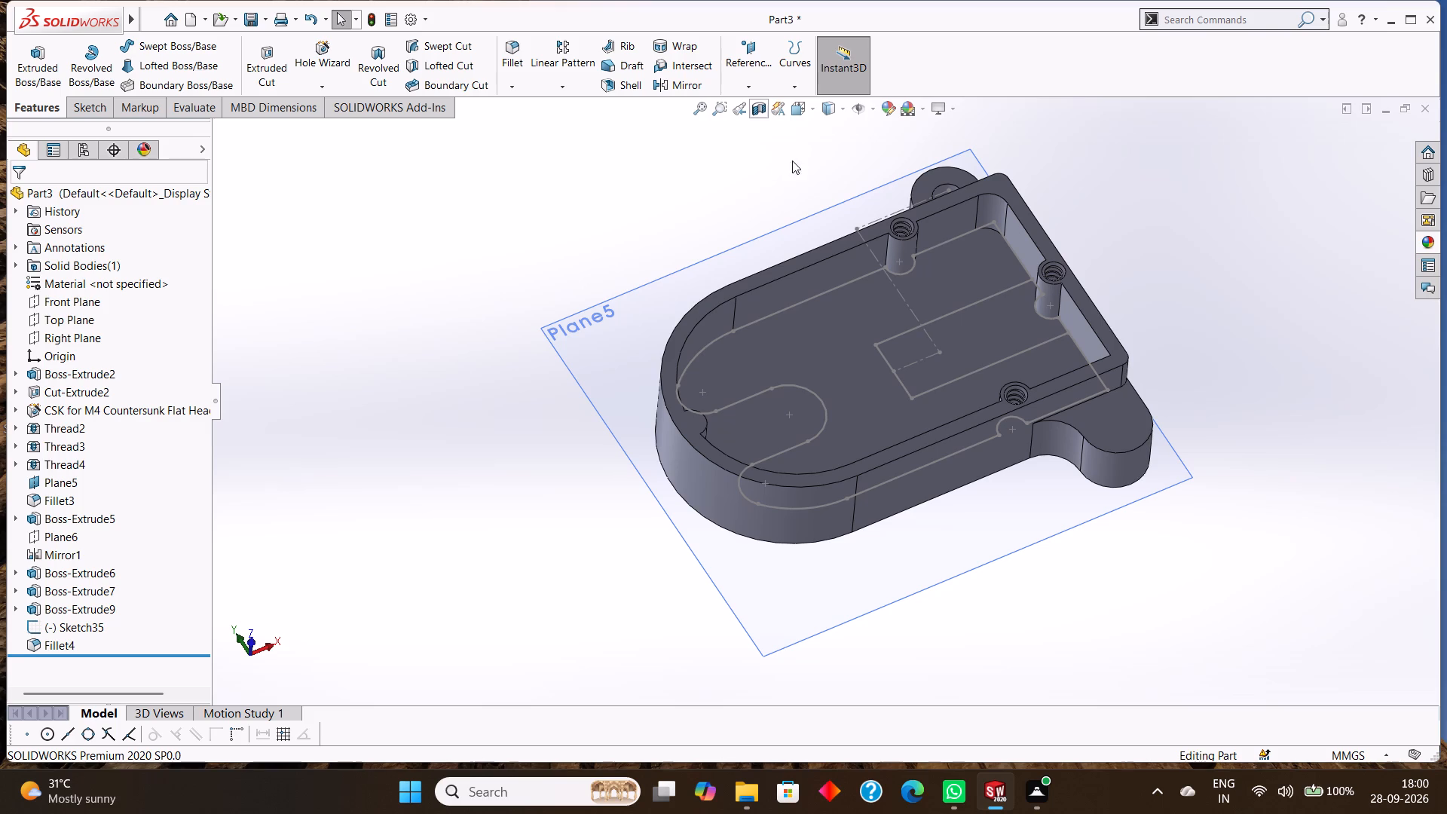
{"action": "middle_click_drag", "start_coordinate": [1163, 205], "coordinate": [1180, 268]}
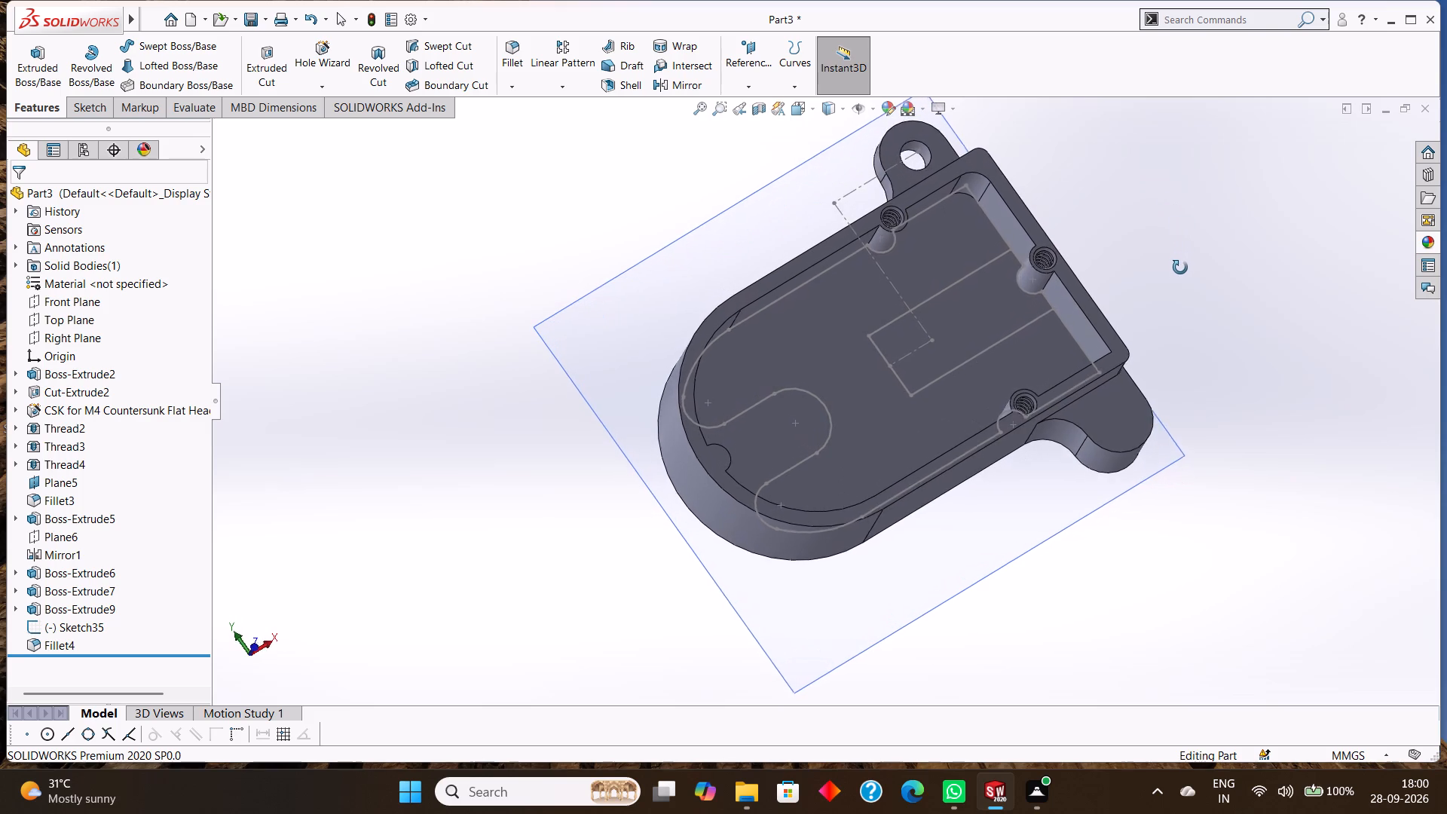
{"action": "middle_click_drag", "start_coordinate": [1180, 268], "coordinate": [1173, 274]}
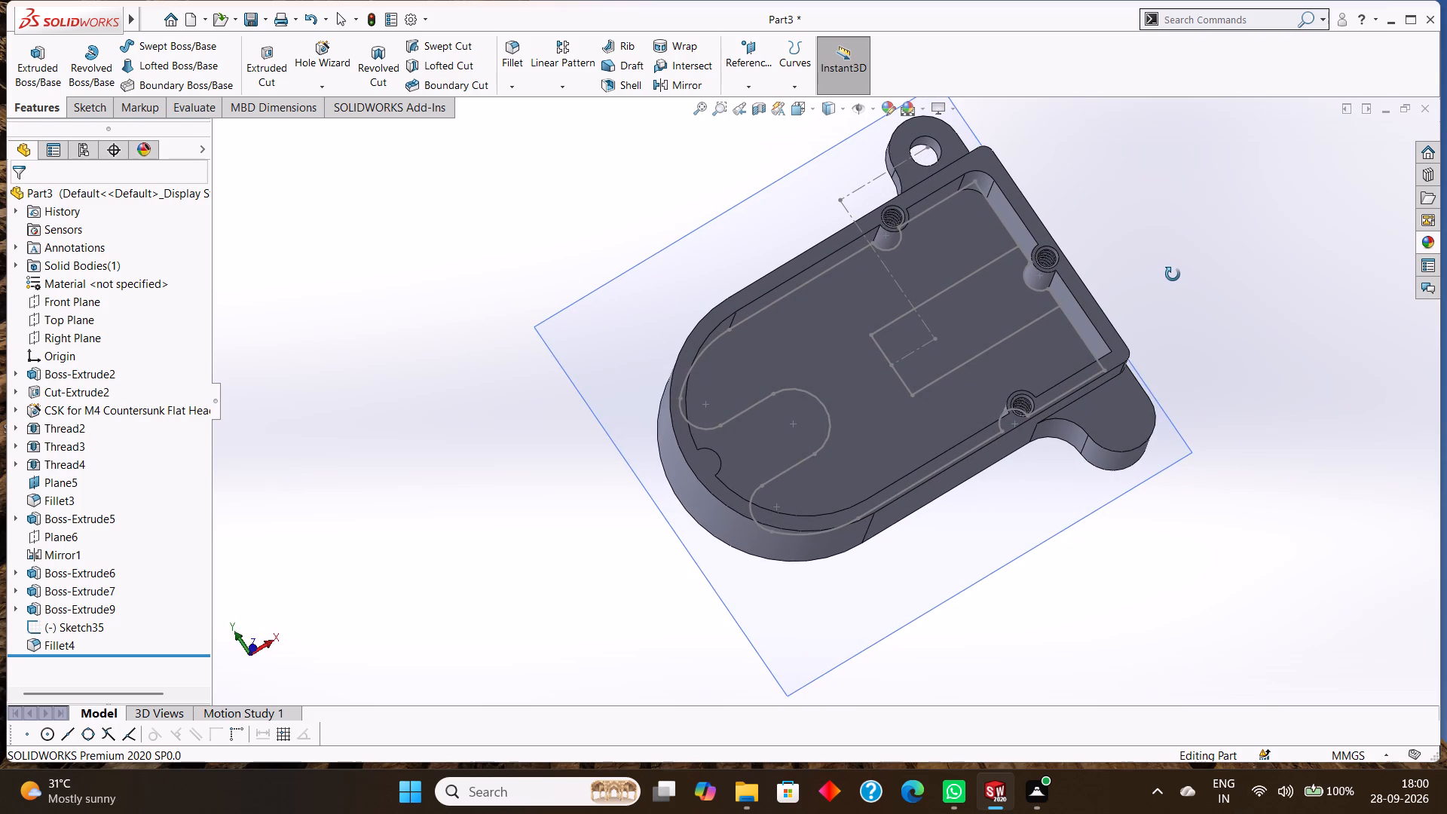
{"action": "middle_click_drag", "start_coordinate": [1173, 274], "coordinate": [1170, 268]}
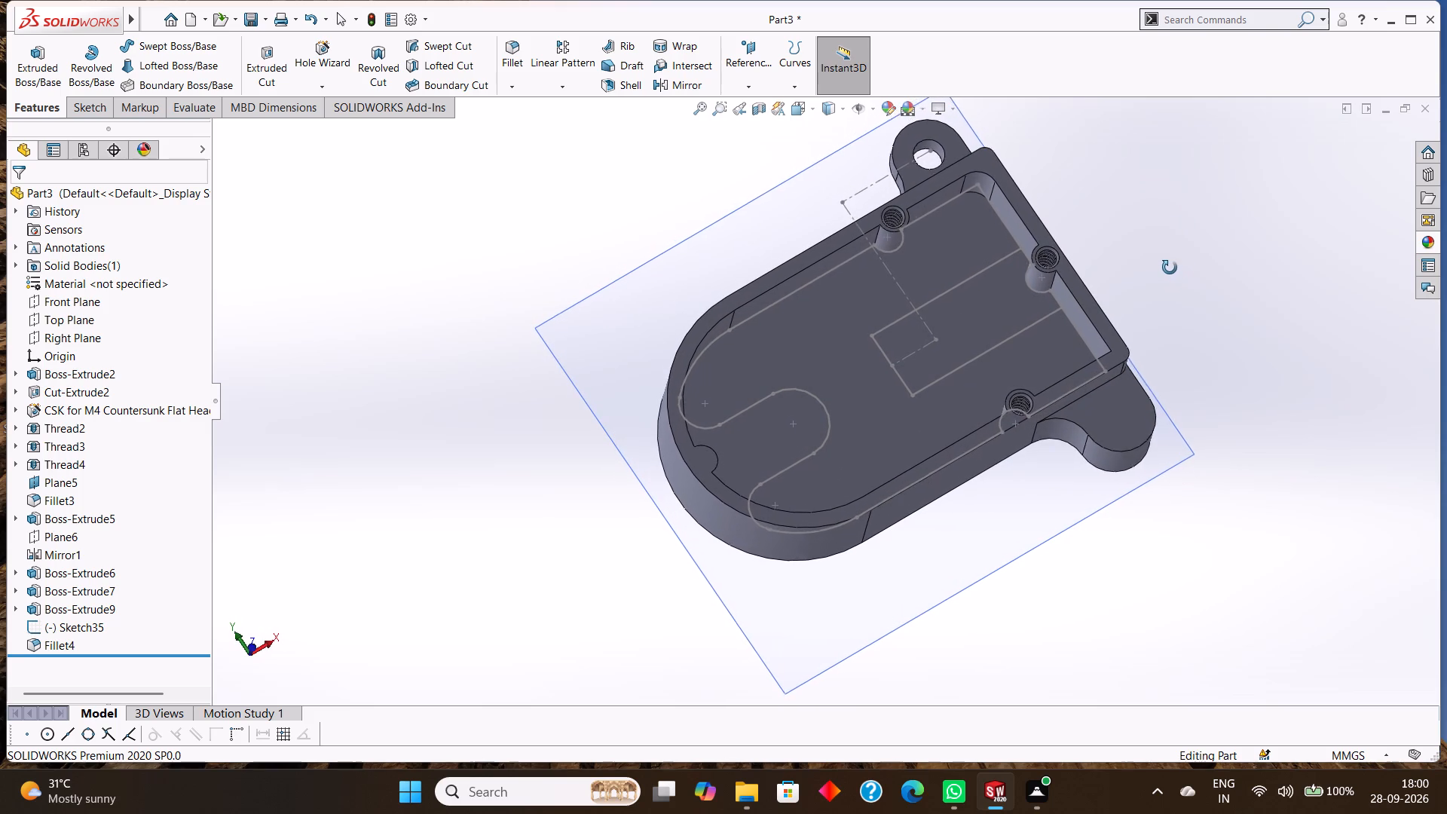
{"action": "middle_click_drag", "start_coordinate": [1170, 268], "coordinate": [1140, 251]}
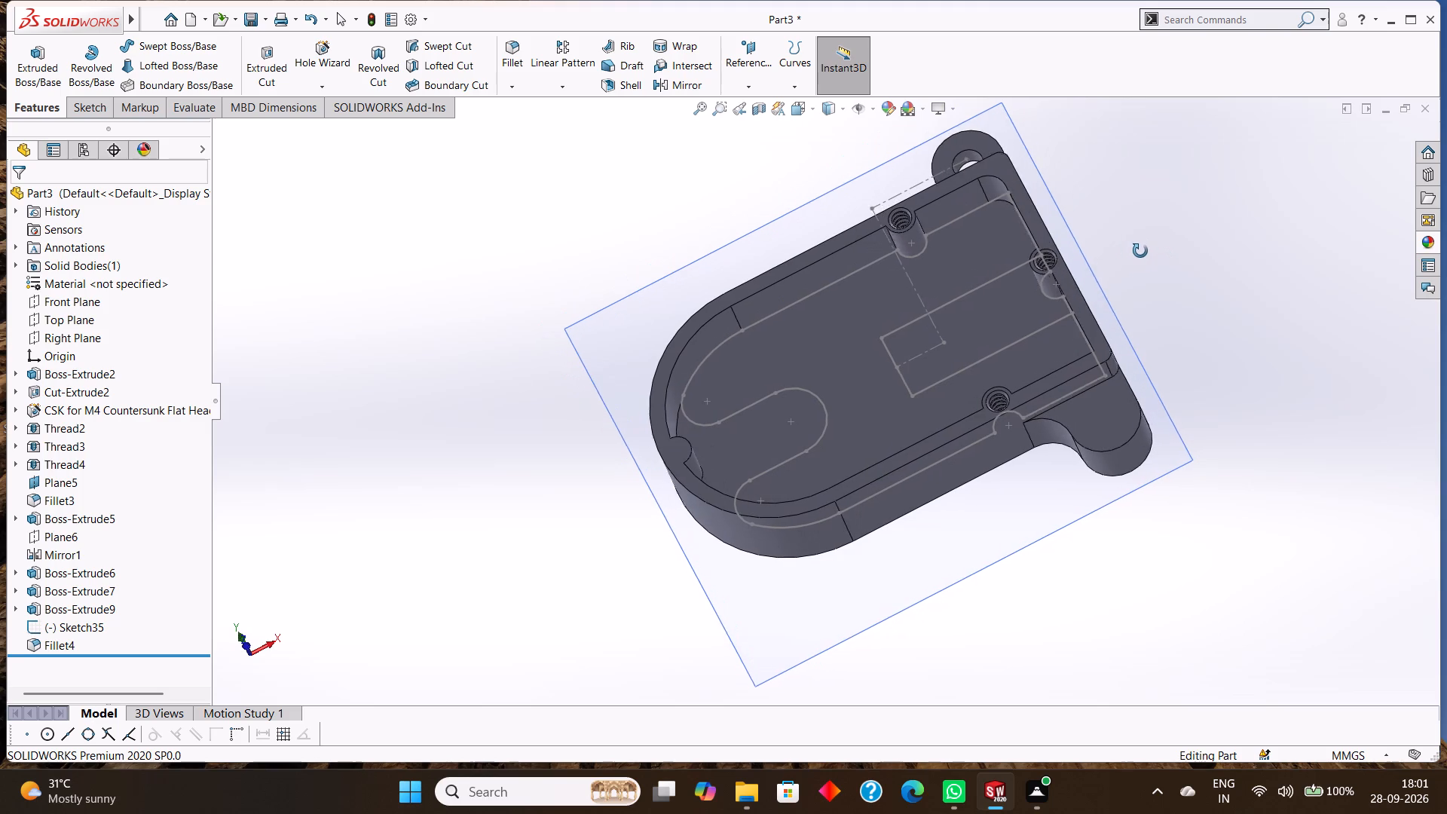
{"action": "middle_click_drag", "start_coordinate": [1140, 251], "coordinate": [1145, 251]}
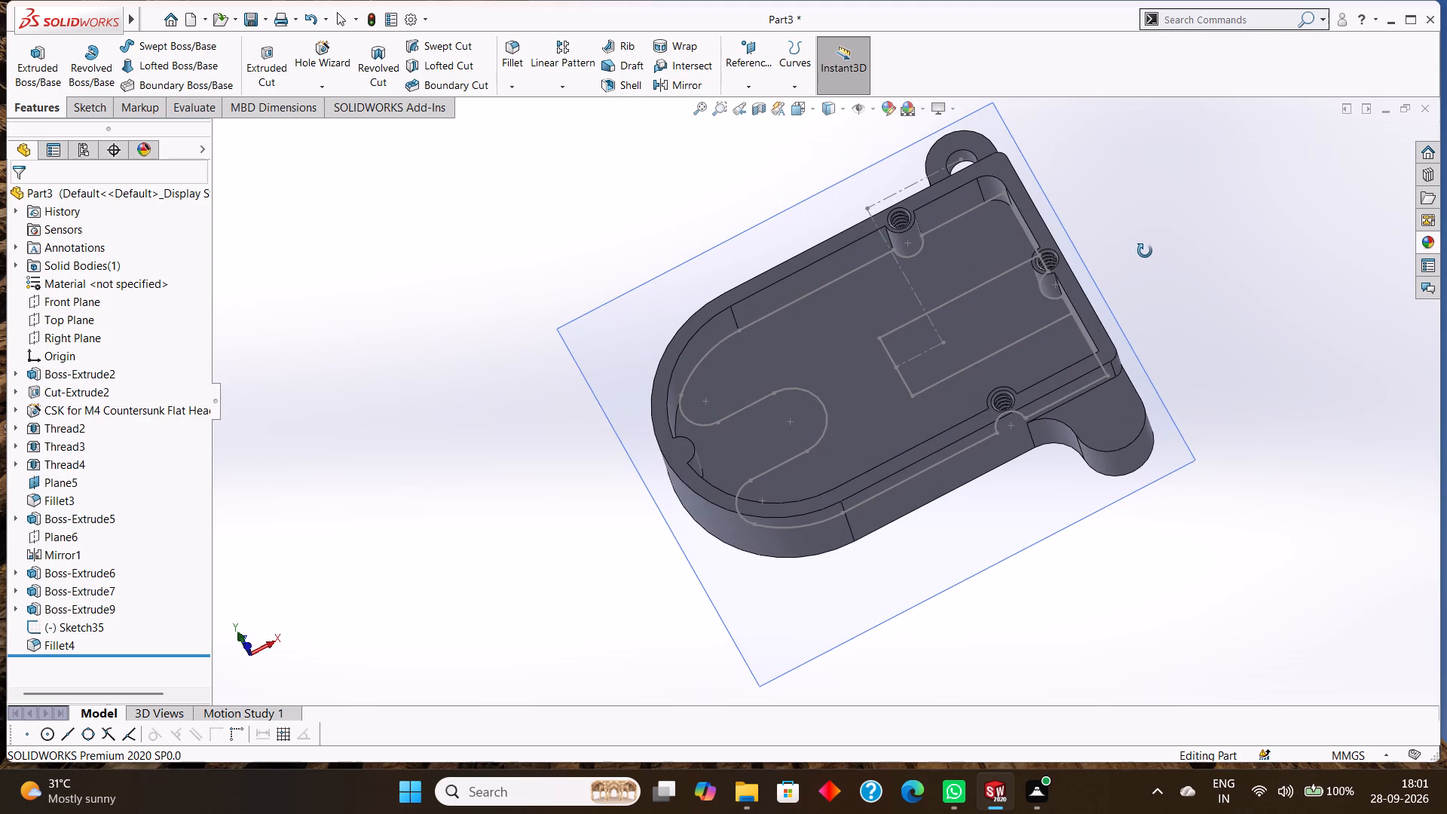
{"action": "middle_click_drag", "start_coordinate": [1145, 251], "coordinate": [1153, 249]}
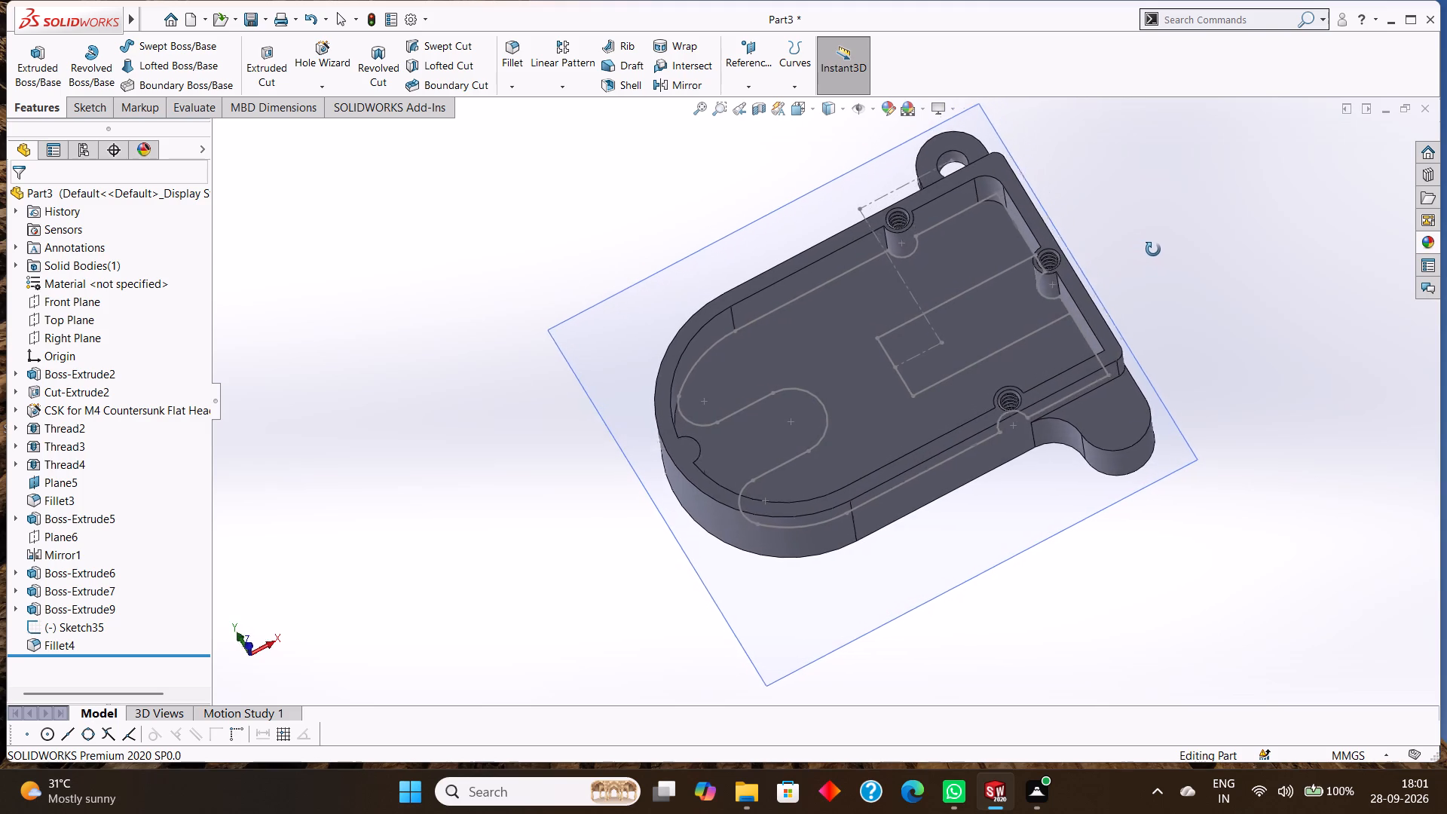
{"action": "middle_click_drag", "start_coordinate": [1153, 249], "coordinate": [1173, 271]}
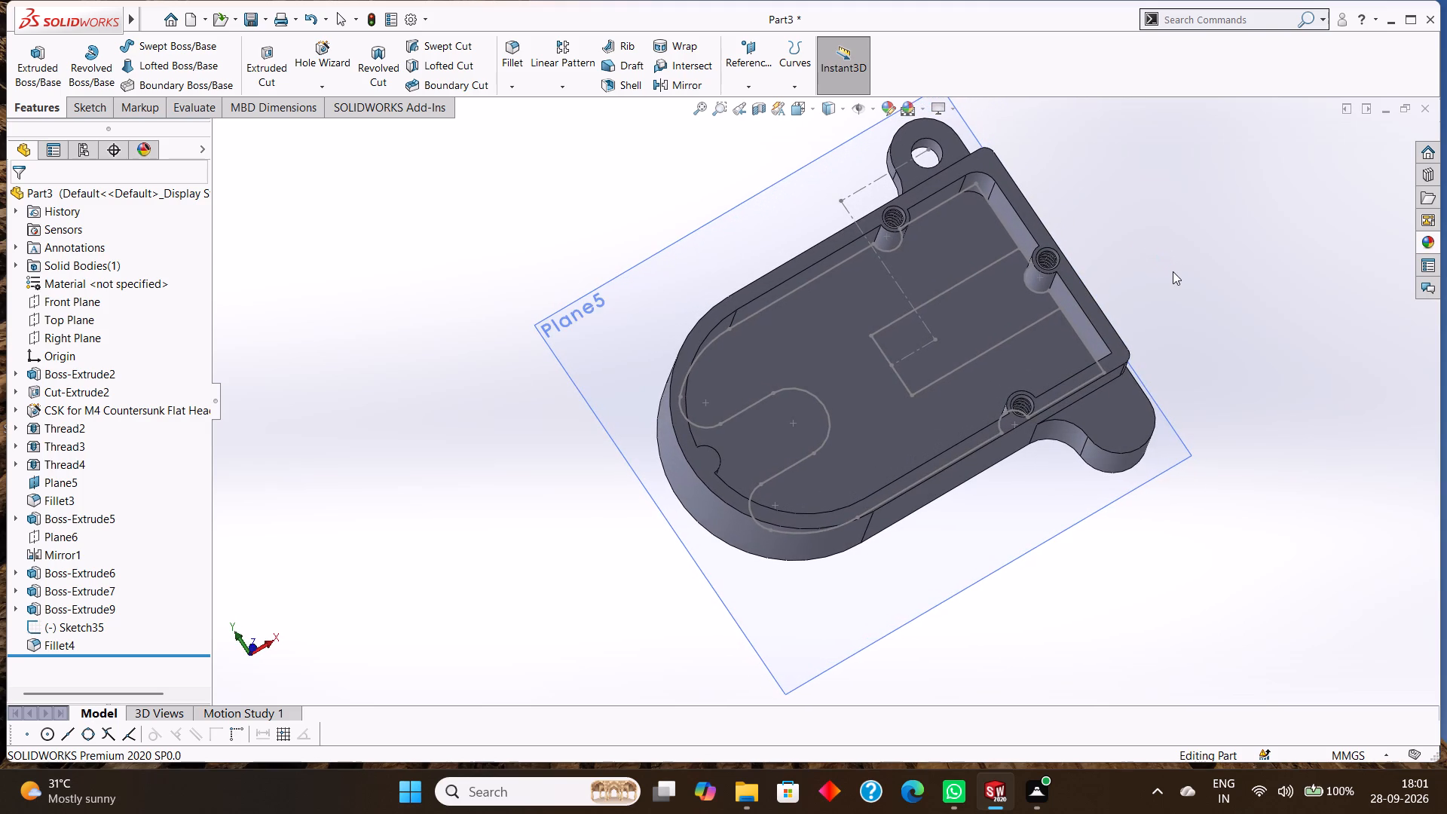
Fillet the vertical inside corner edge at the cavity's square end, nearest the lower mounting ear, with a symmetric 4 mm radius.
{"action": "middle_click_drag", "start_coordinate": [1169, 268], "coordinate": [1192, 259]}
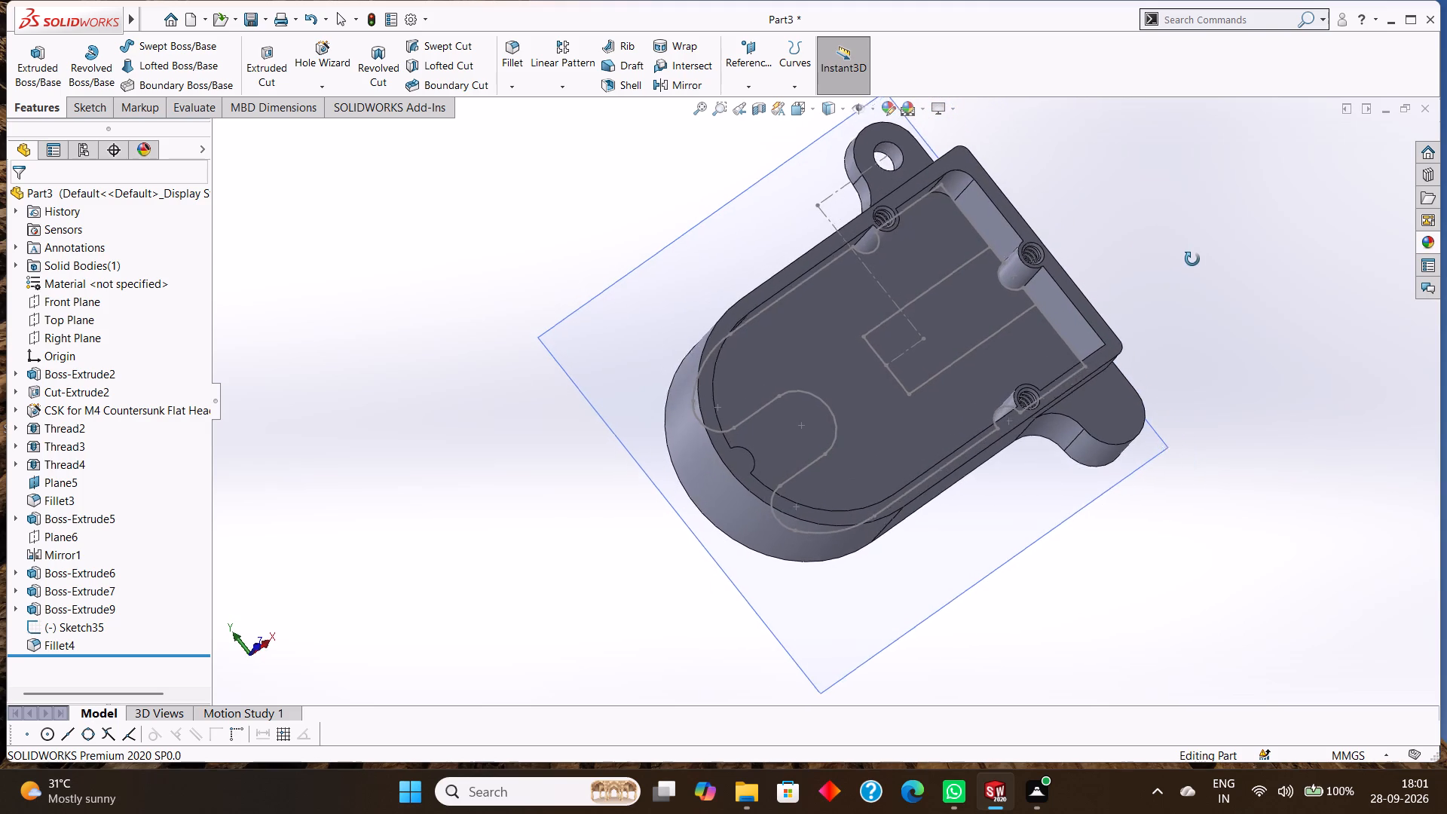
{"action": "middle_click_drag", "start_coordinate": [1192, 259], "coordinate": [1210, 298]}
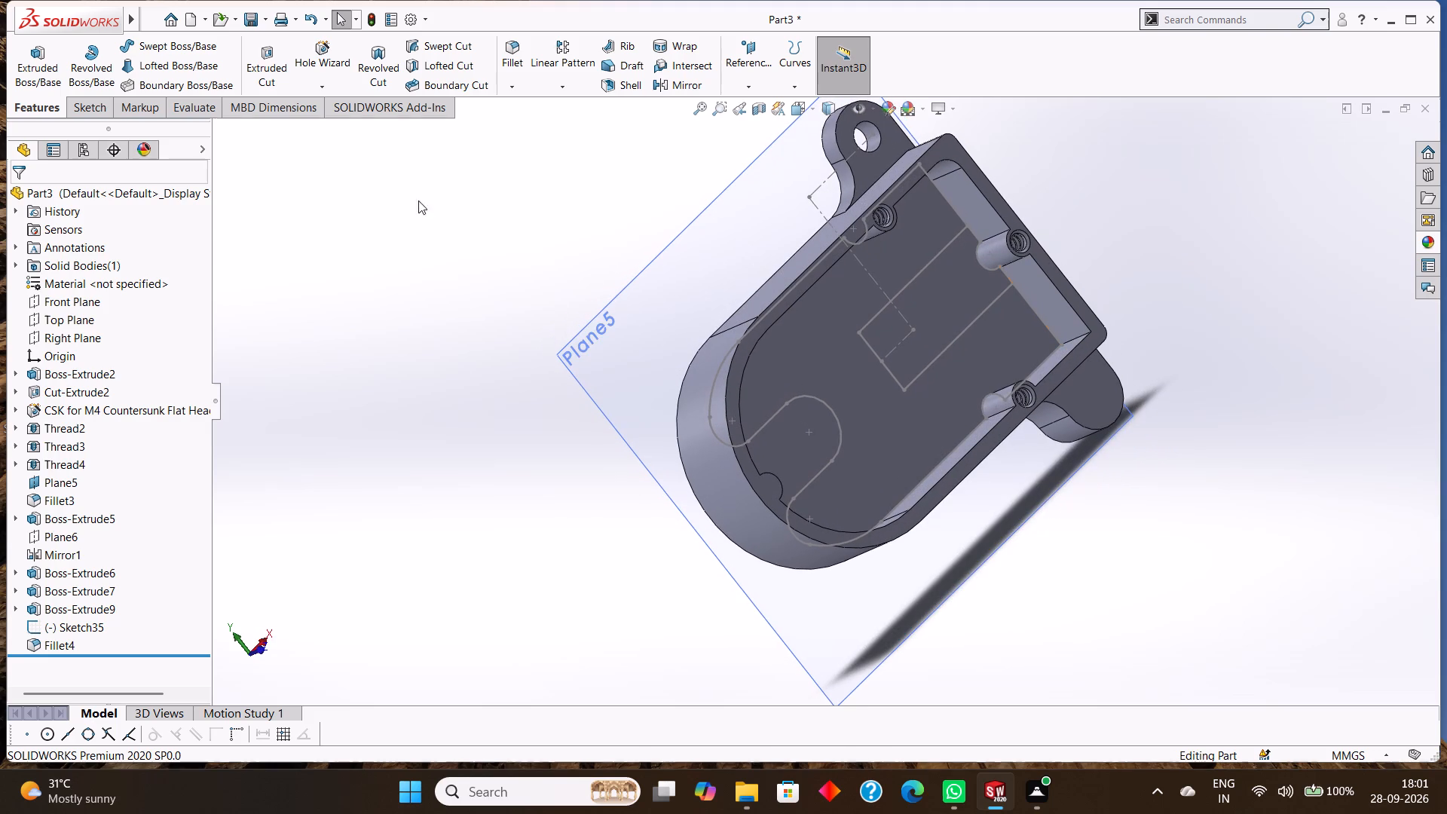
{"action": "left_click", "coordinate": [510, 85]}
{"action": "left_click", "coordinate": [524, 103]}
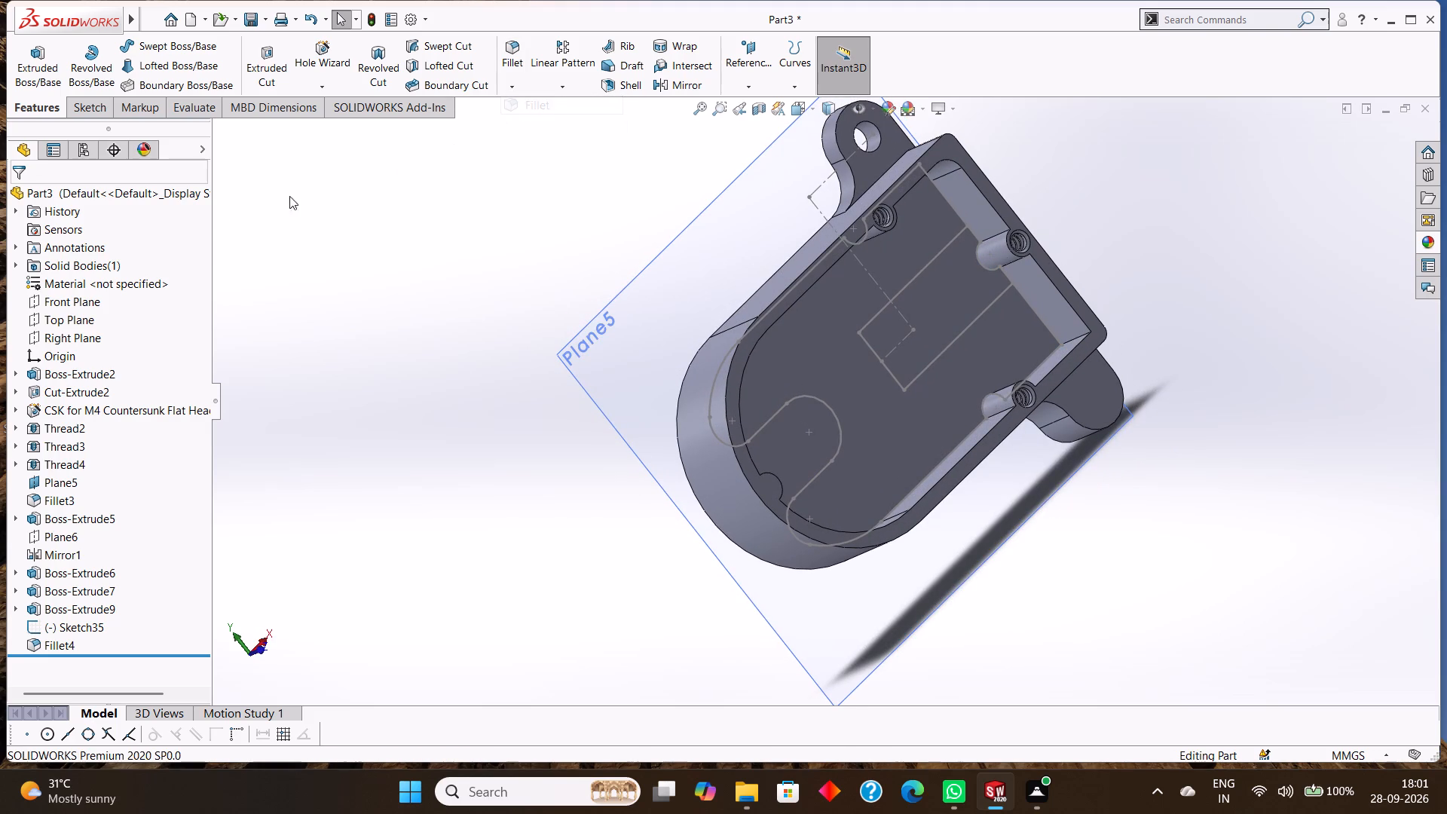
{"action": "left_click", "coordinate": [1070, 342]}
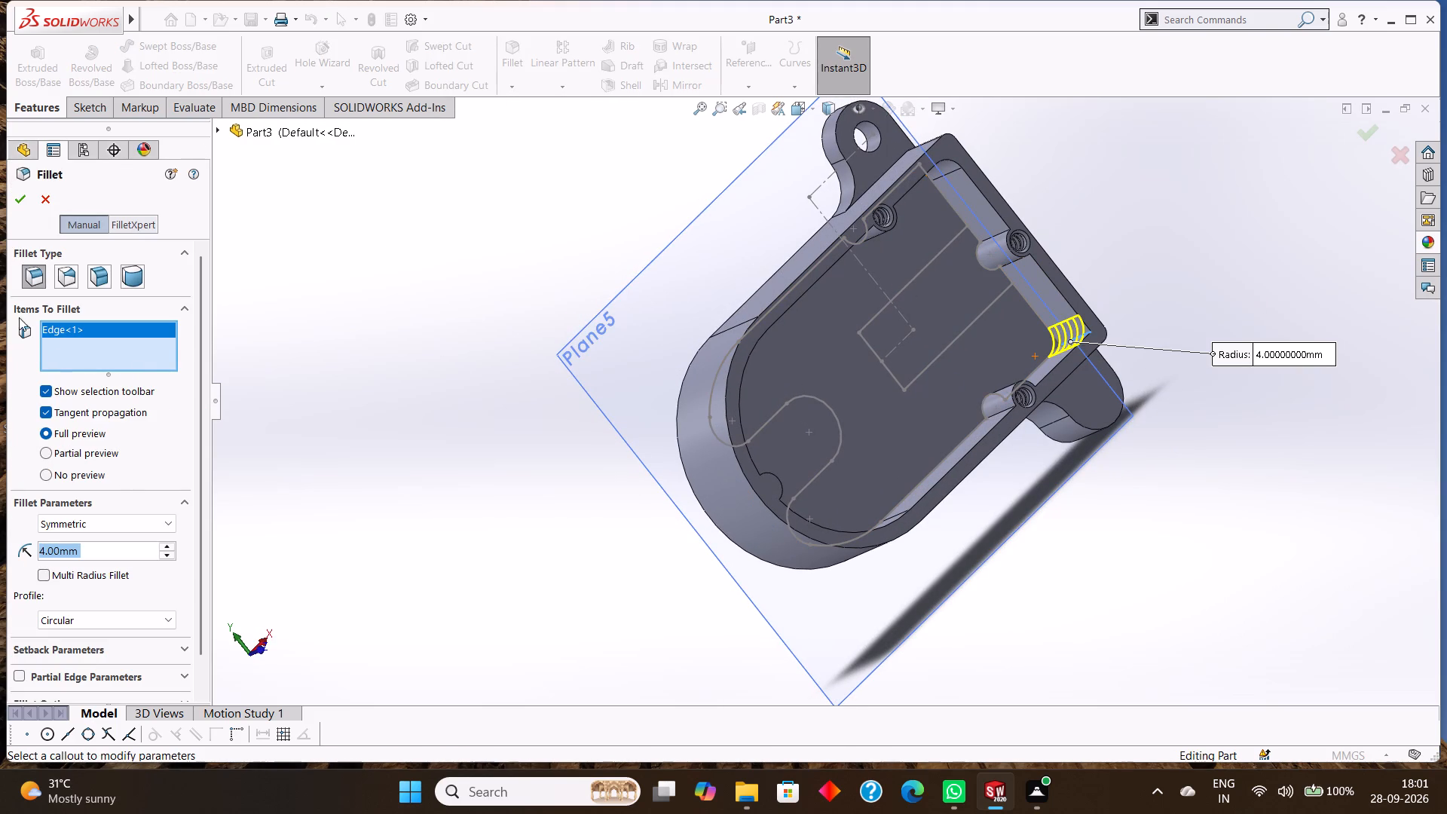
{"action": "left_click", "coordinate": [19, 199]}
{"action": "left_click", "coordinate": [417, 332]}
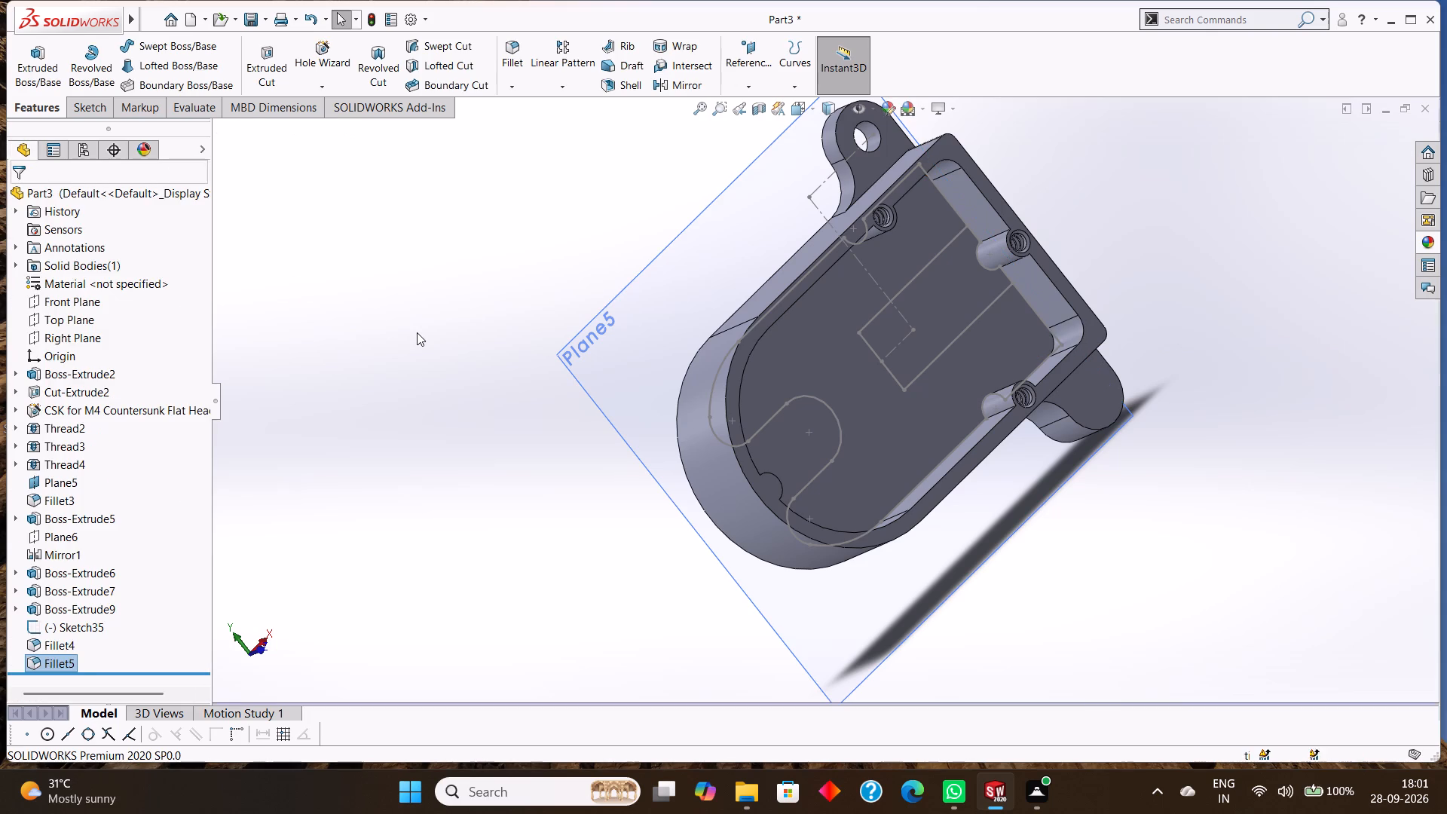
Examine both filleted cavity corners, the screw bosses and the cavity outline sketch from several angles.
{"action": "middle_click_drag", "start_coordinate": [417, 363], "coordinate": [411, 381]}
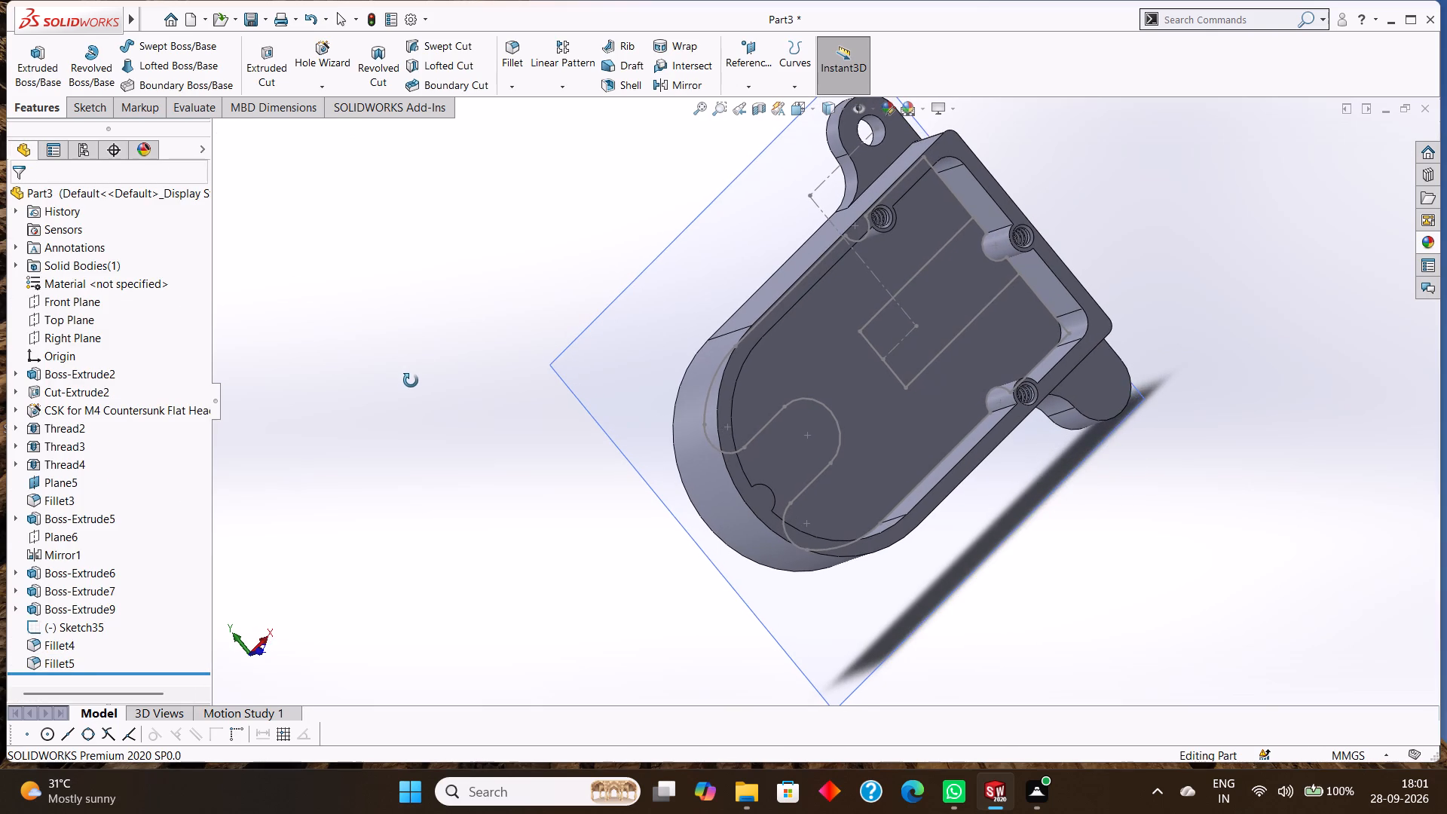
{"action": "middle_click_drag", "start_coordinate": [411, 381], "coordinate": [400, 382]}
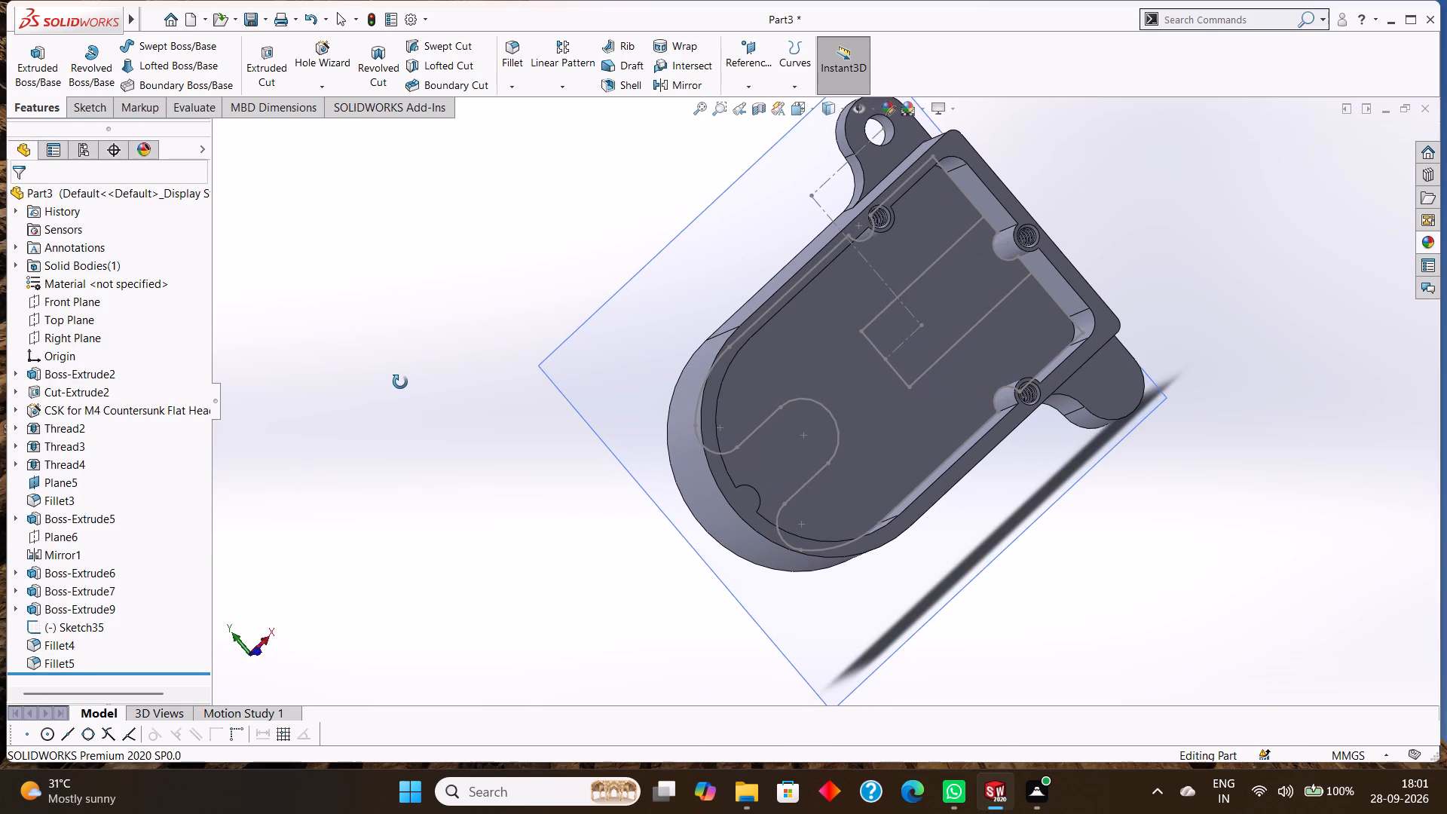
{"action": "middle_click_drag", "start_coordinate": [400, 382], "coordinate": [401, 379]}
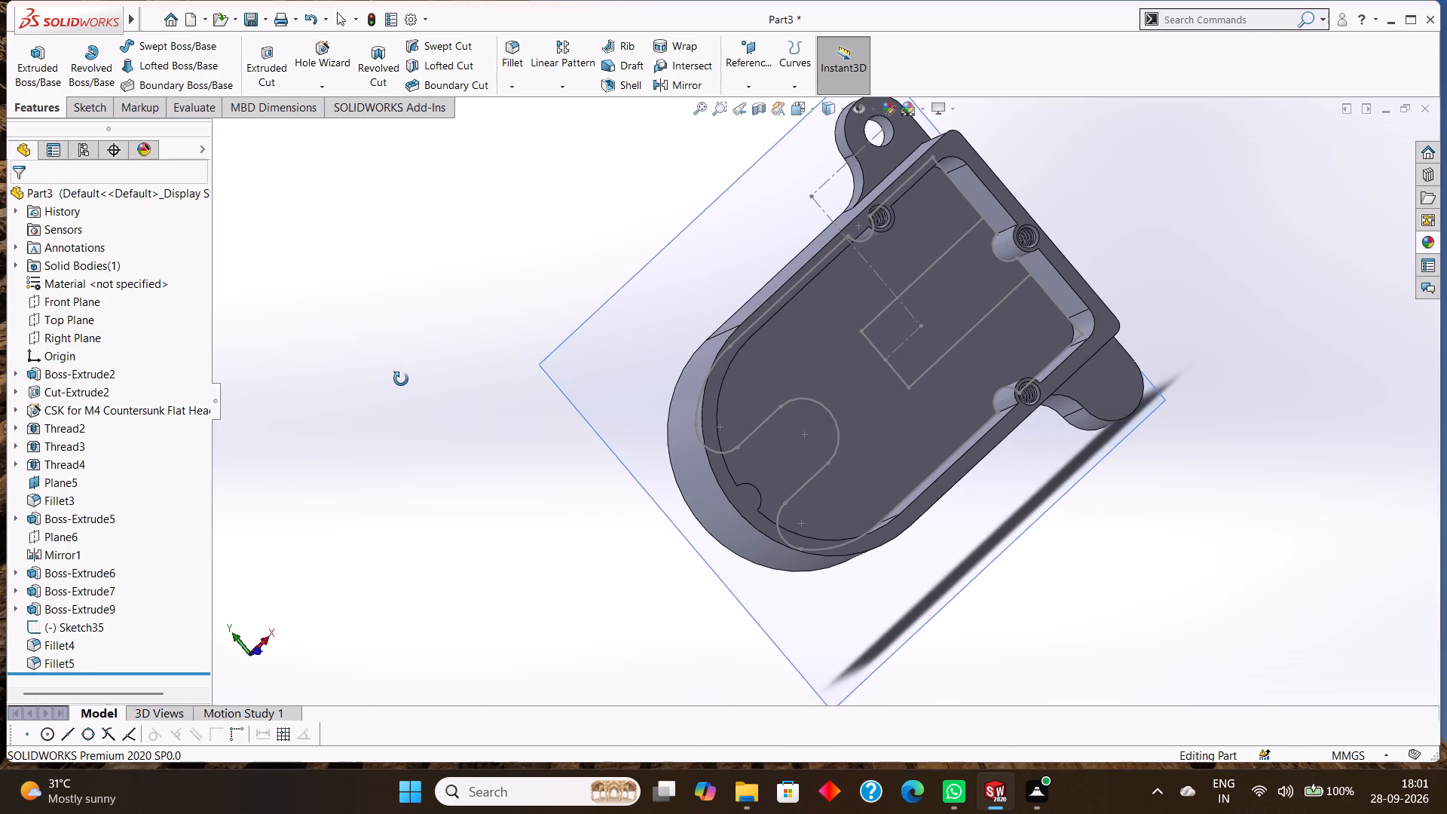
{"action": "middle_click_drag", "start_coordinate": [401, 379], "coordinate": [364, 355]}
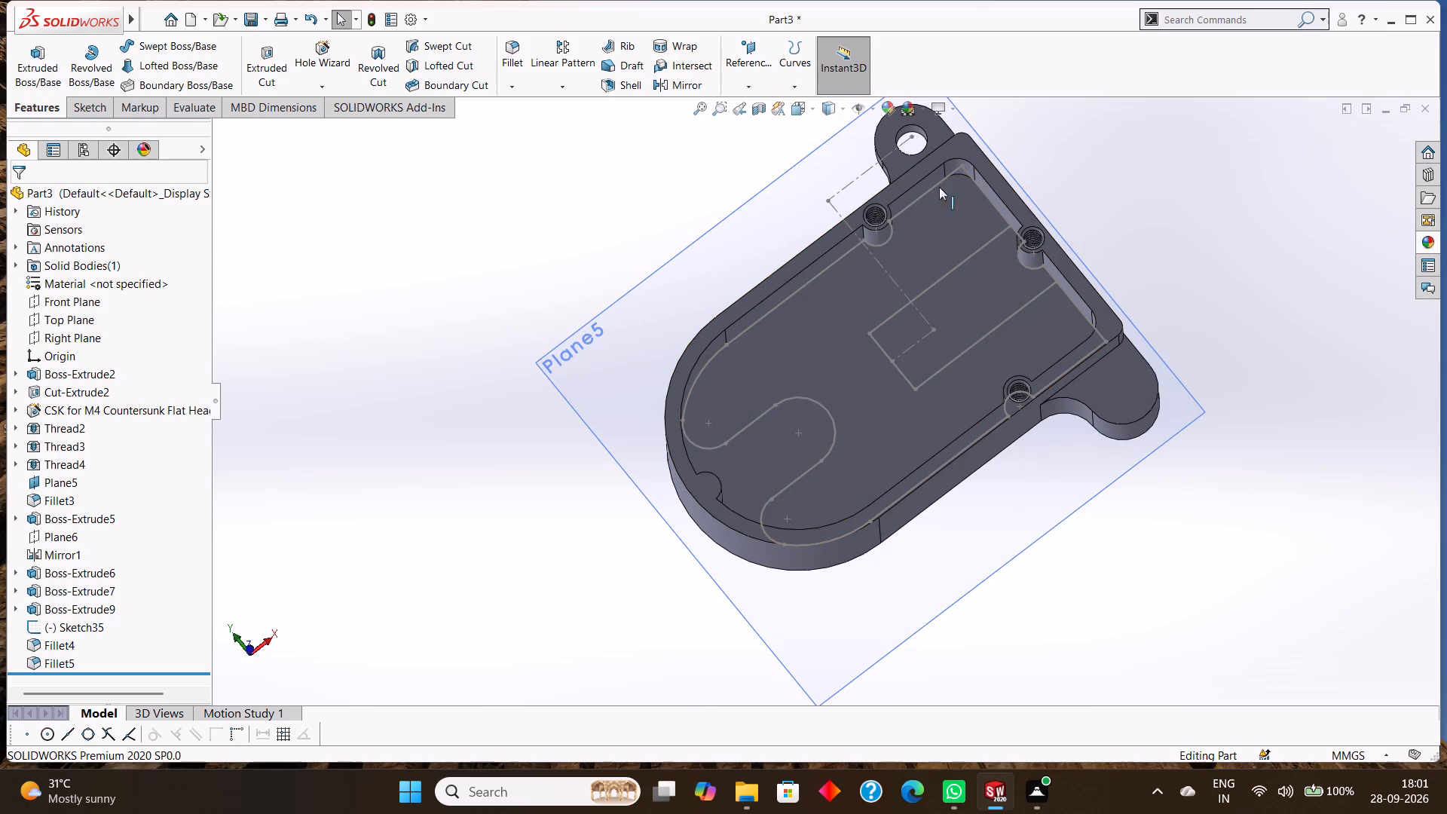
{"action": "middle_click_drag", "start_coordinate": [1166, 260], "coordinate": [1154, 178]}
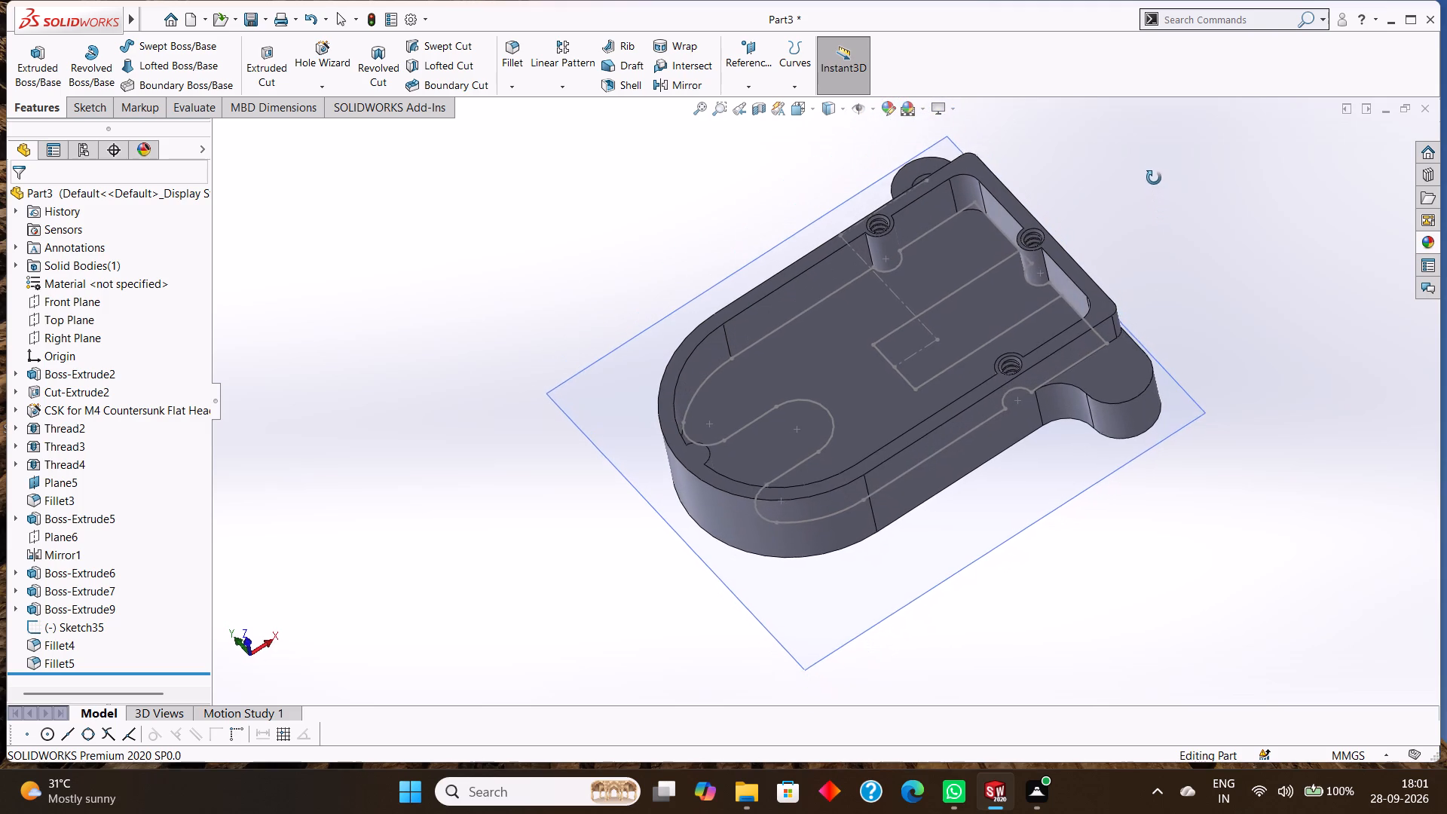
{"action": "middle_click_drag", "start_coordinate": [1154, 178], "coordinate": [1153, 174]}
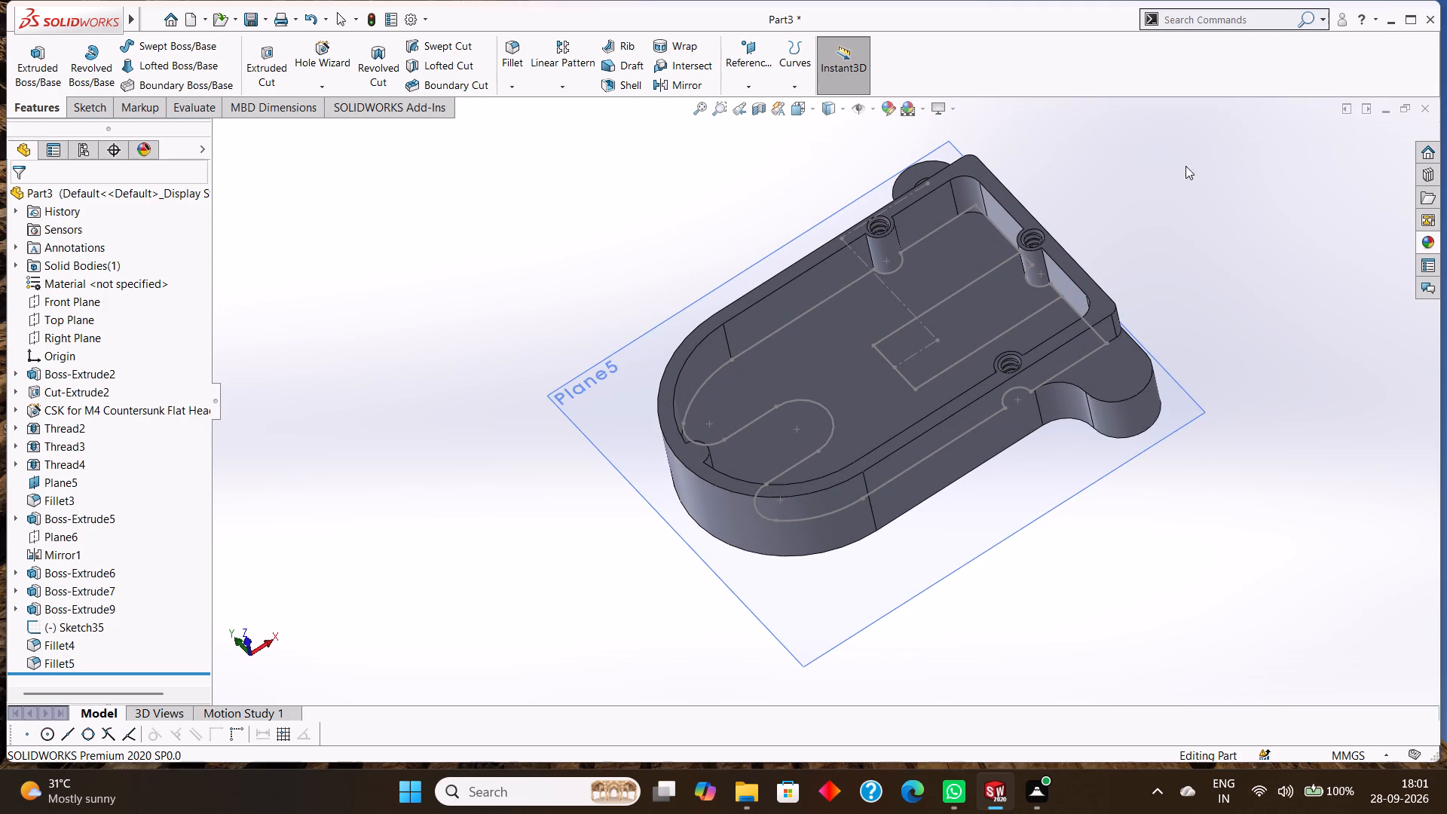
{"action": "middle_click_drag", "start_coordinate": [1203, 197], "coordinate": [1206, 301]}
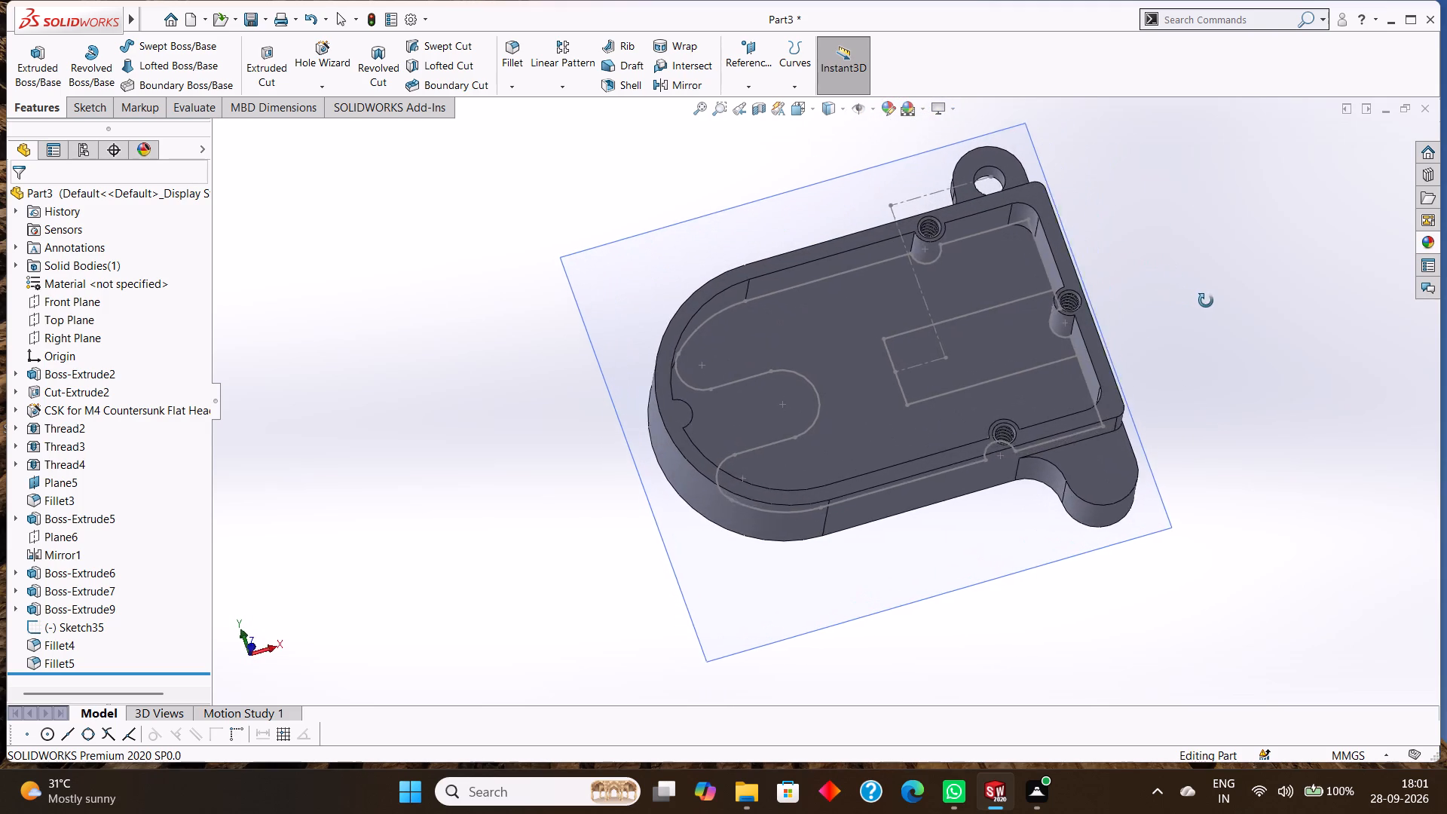
{"action": "middle_click_drag", "start_coordinate": [1206, 301], "coordinate": [1207, 332]}
{"action": "scroll", "coordinate": [1057, 279], "scroll_direction": "down", "scroll_amount": 4}
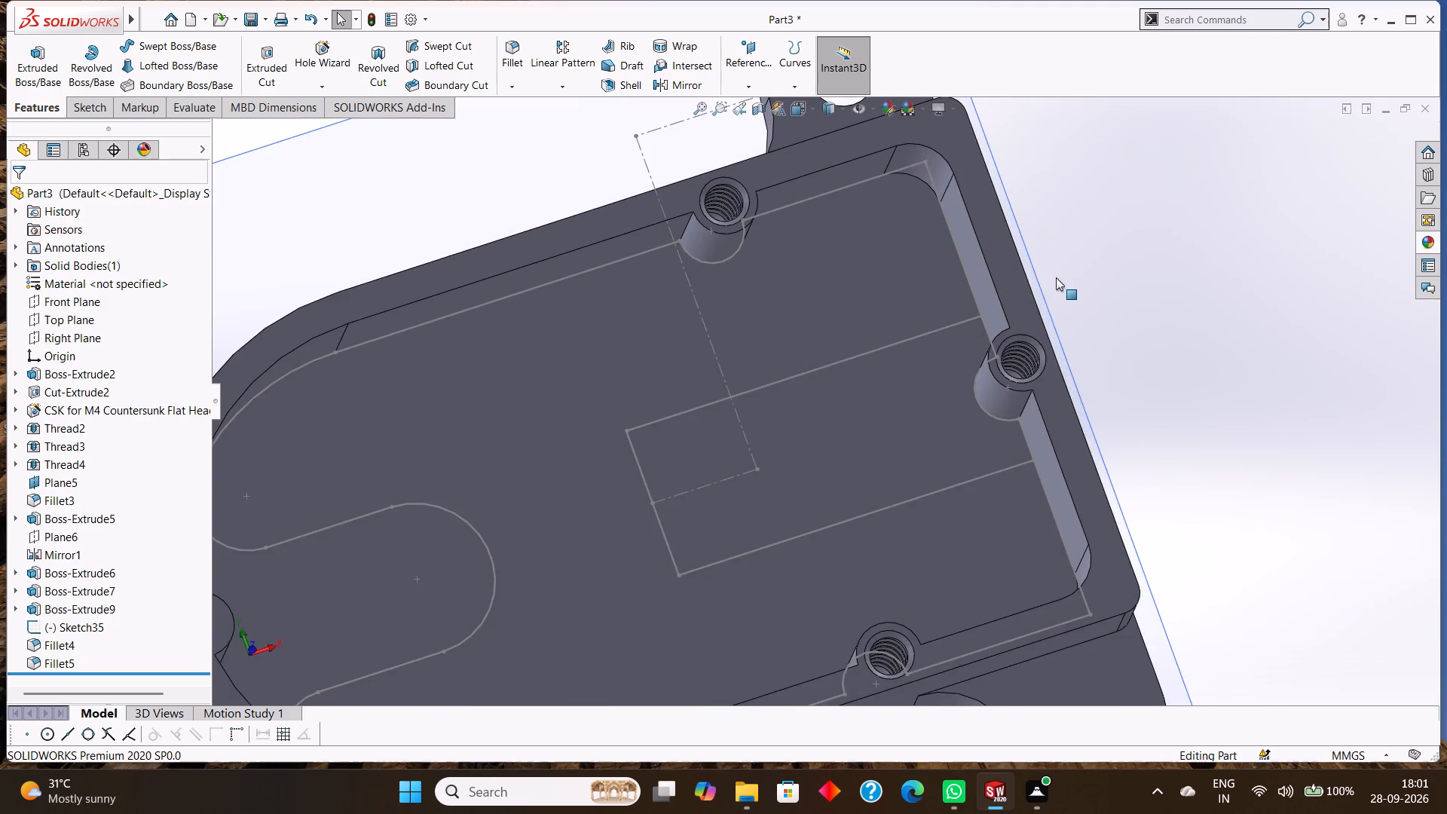
{"action": "scroll", "coordinate": [1015, 293], "scroll_direction": "up", "scroll_amount": 3}
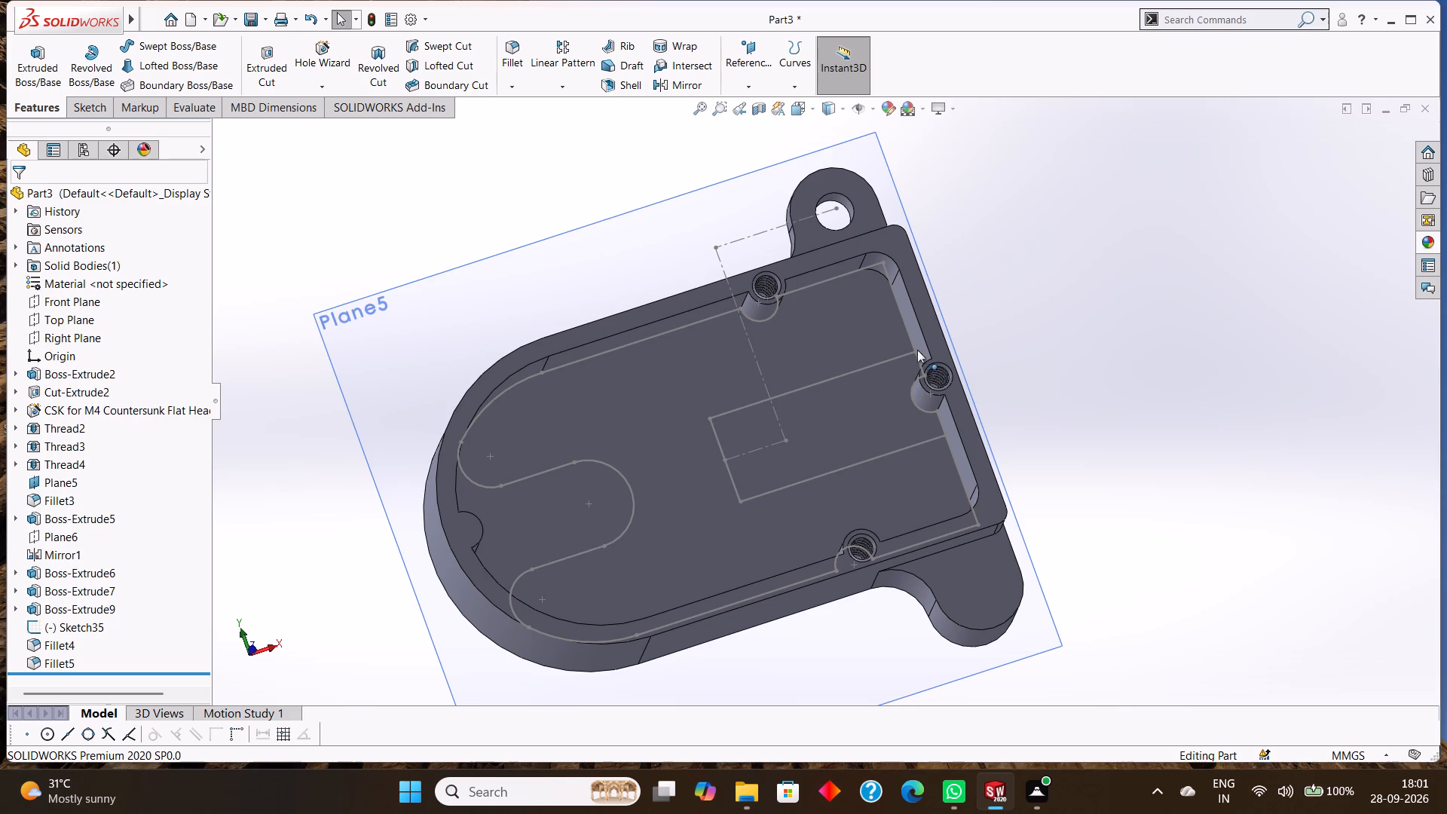
{"action": "scroll", "coordinate": [845, 344], "scroll_direction": "up", "scroll_amount": 1}
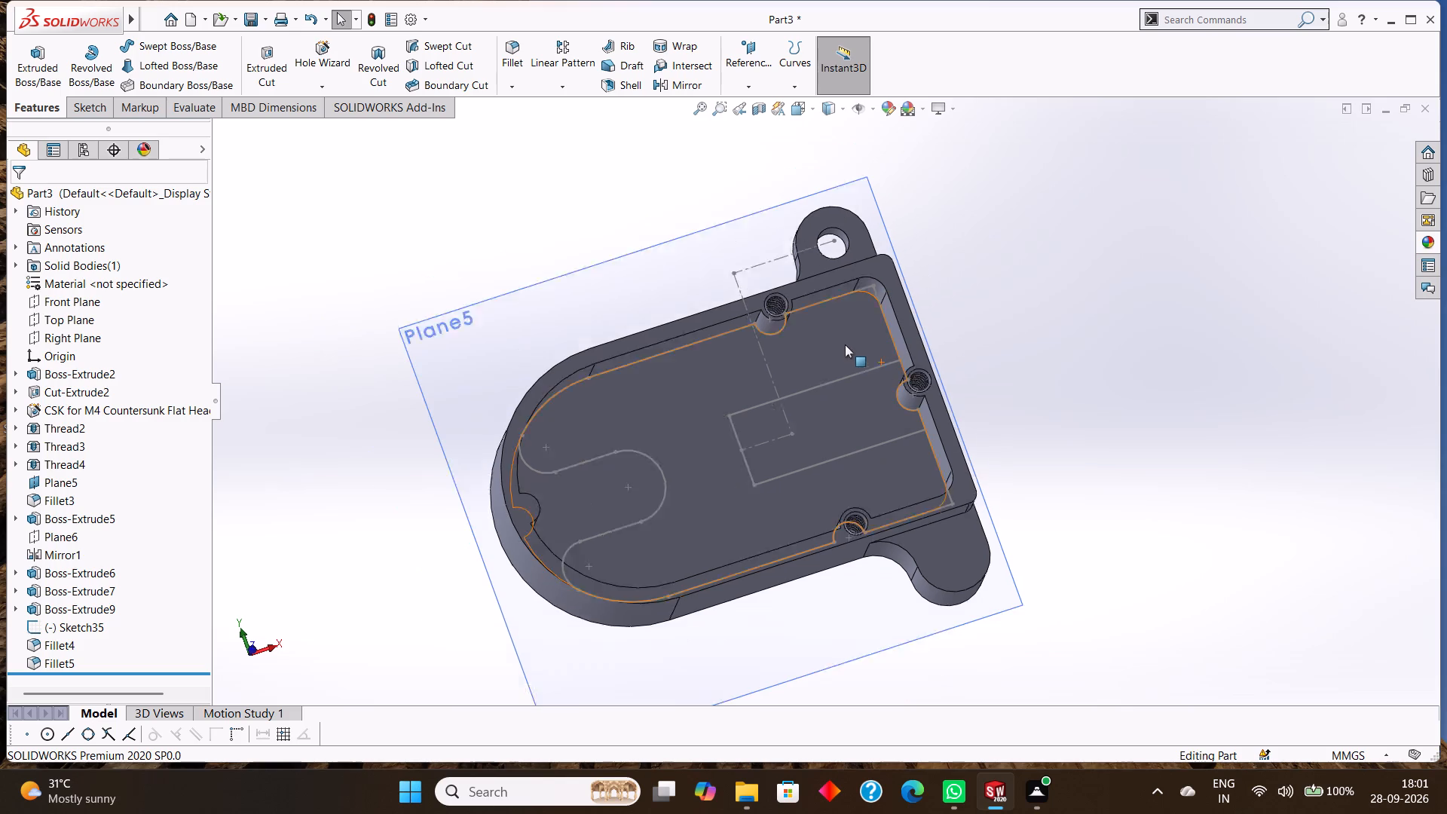
{"action": "scroll", "coordinate": [845, 344], "scroll_direction": "up", "scroll_amount": 1}
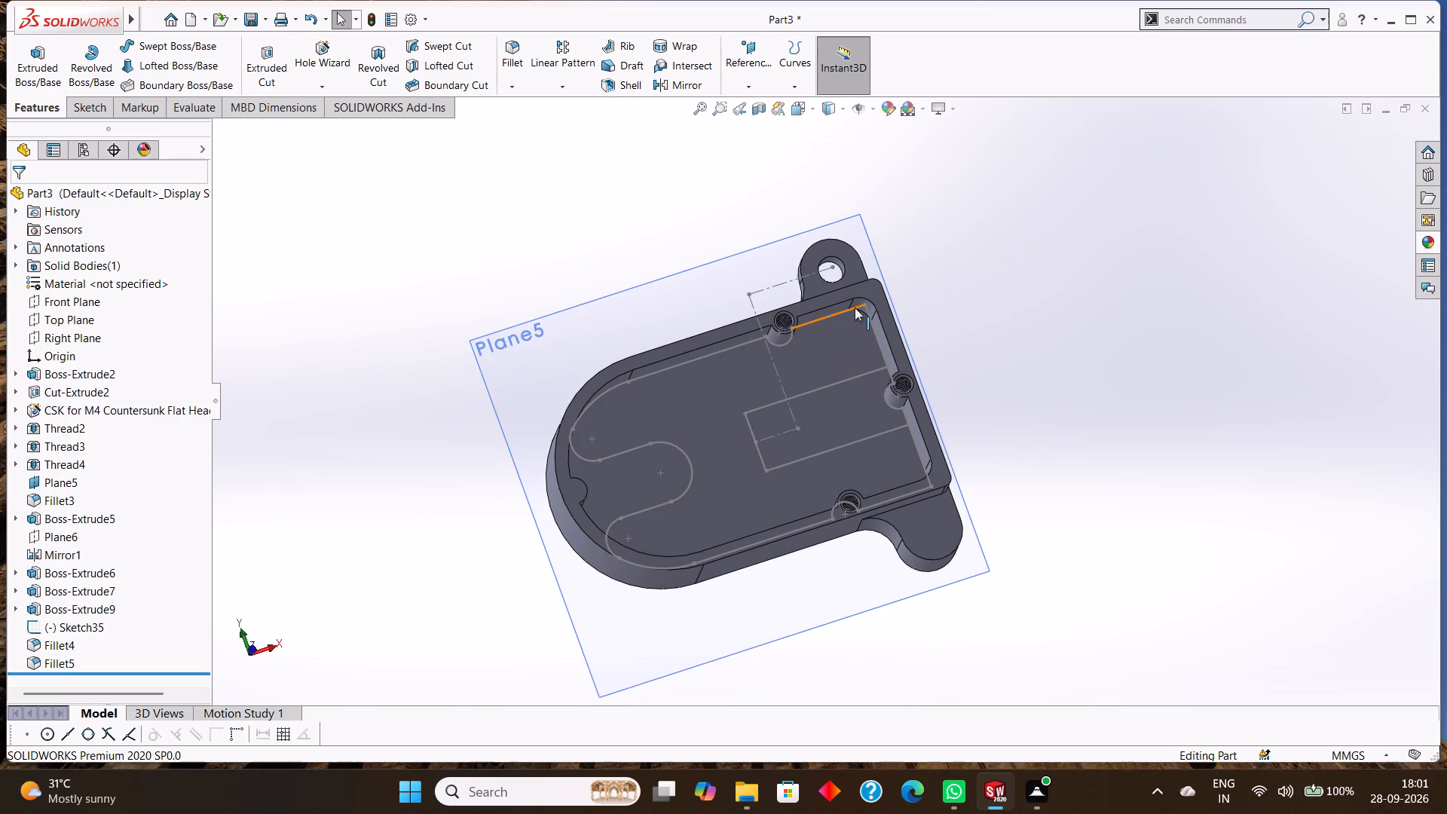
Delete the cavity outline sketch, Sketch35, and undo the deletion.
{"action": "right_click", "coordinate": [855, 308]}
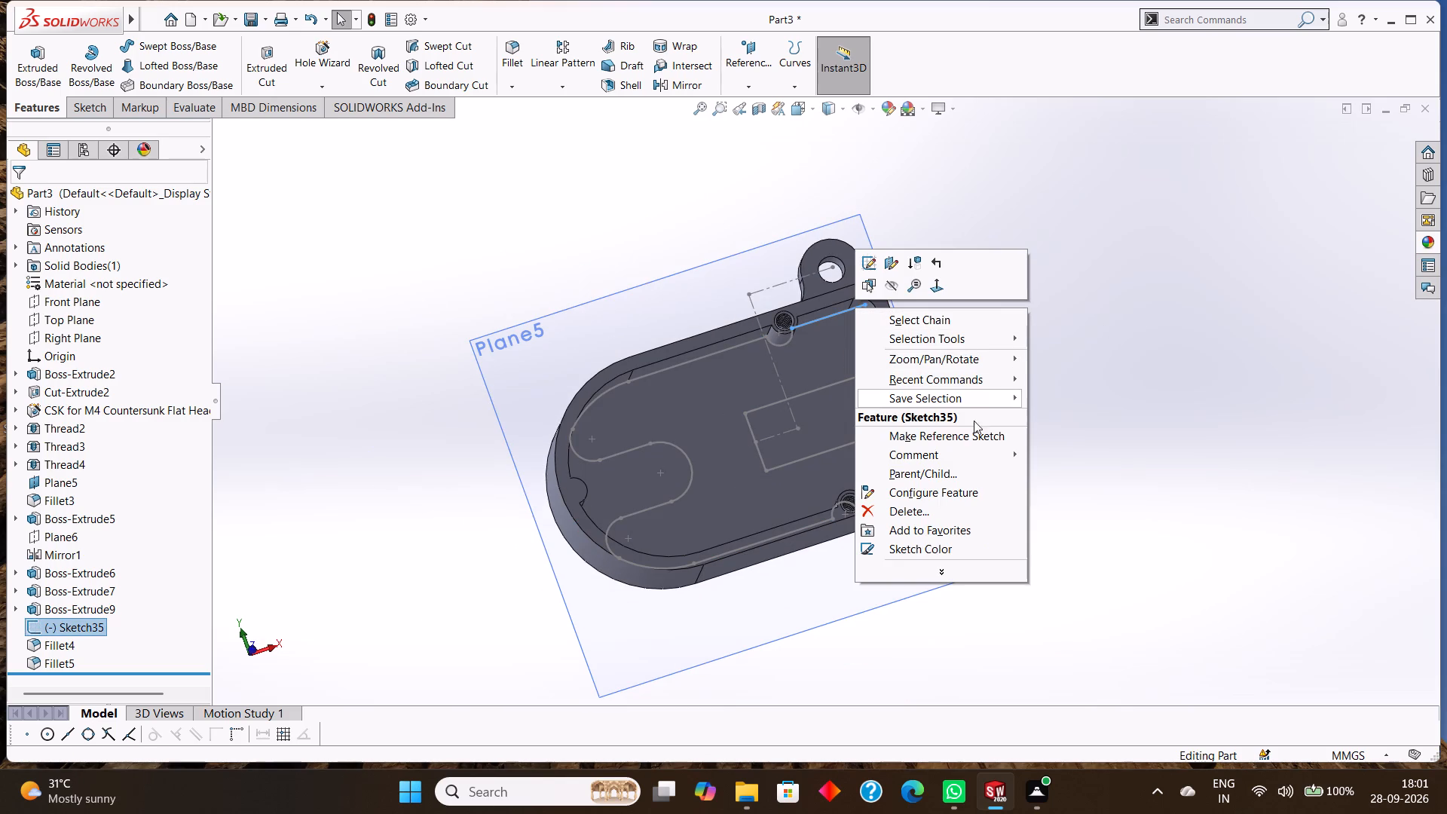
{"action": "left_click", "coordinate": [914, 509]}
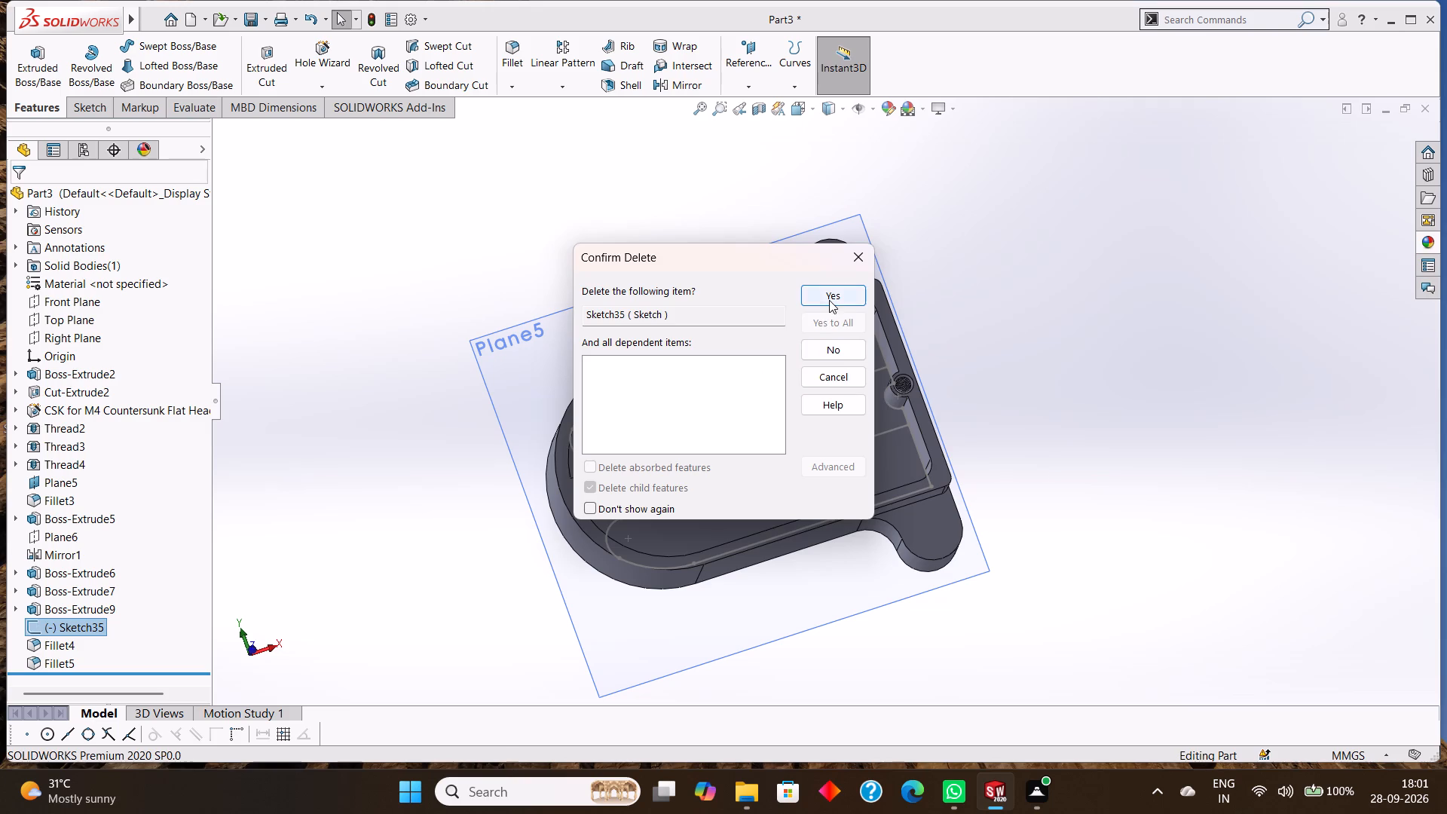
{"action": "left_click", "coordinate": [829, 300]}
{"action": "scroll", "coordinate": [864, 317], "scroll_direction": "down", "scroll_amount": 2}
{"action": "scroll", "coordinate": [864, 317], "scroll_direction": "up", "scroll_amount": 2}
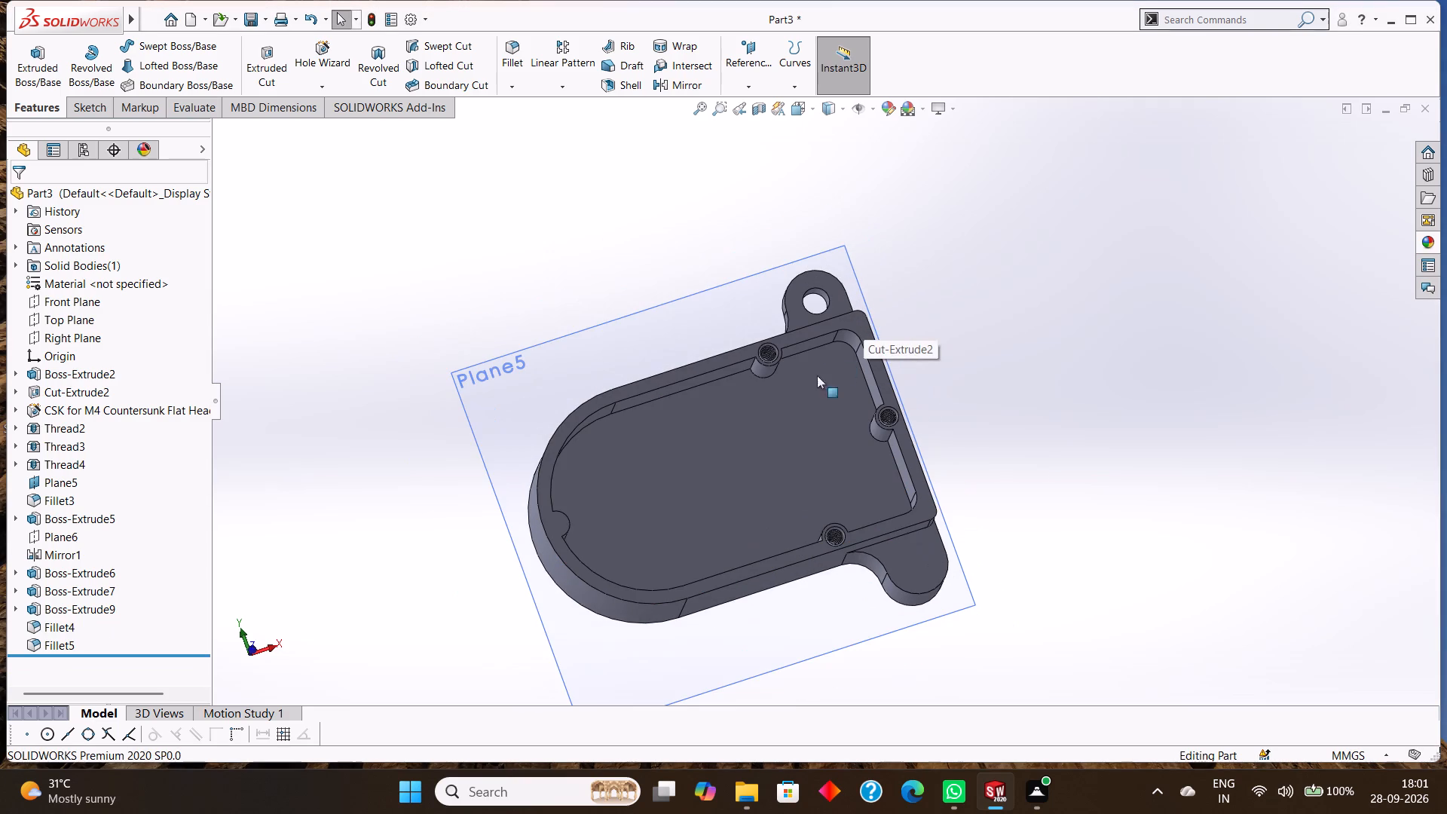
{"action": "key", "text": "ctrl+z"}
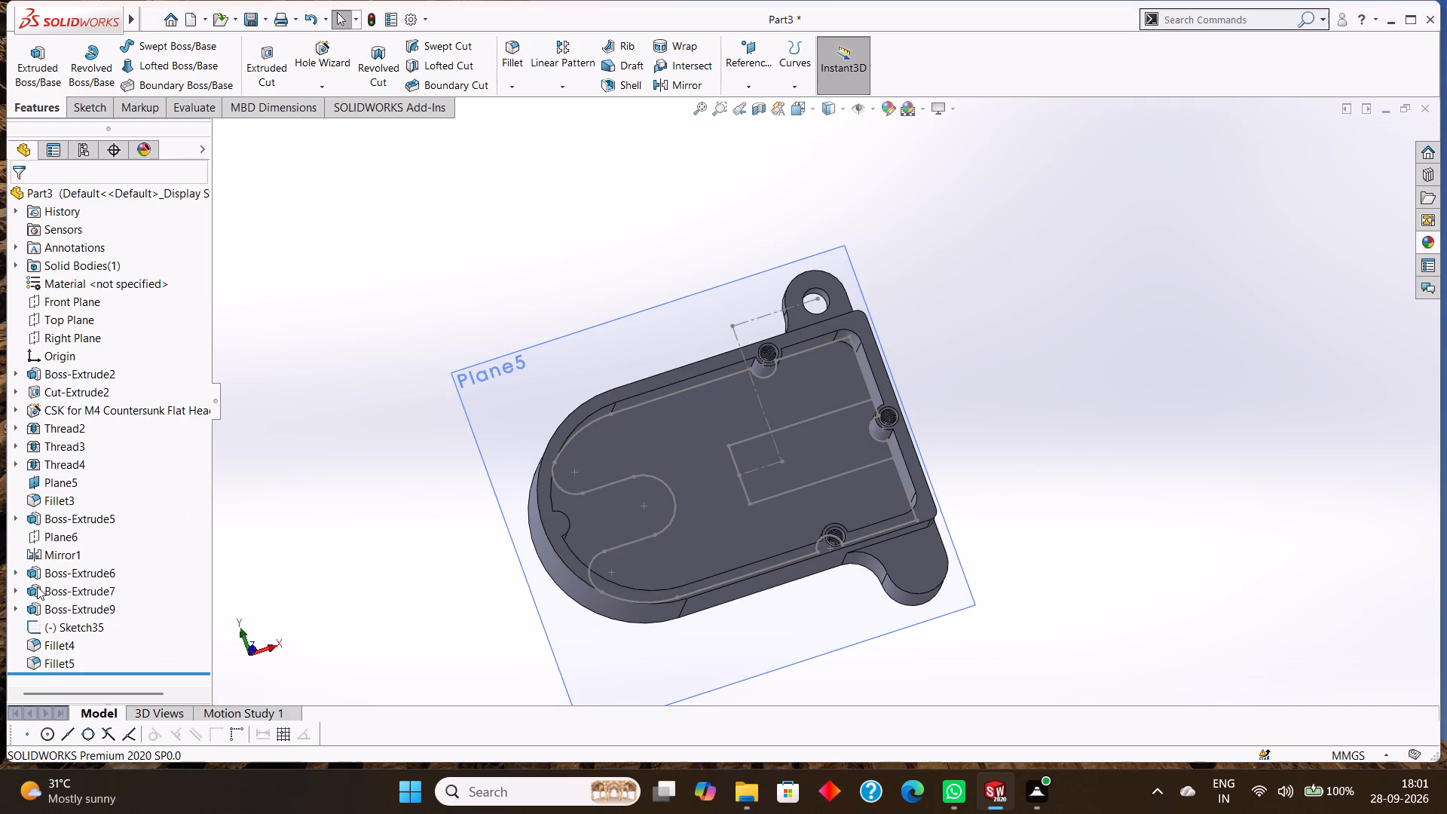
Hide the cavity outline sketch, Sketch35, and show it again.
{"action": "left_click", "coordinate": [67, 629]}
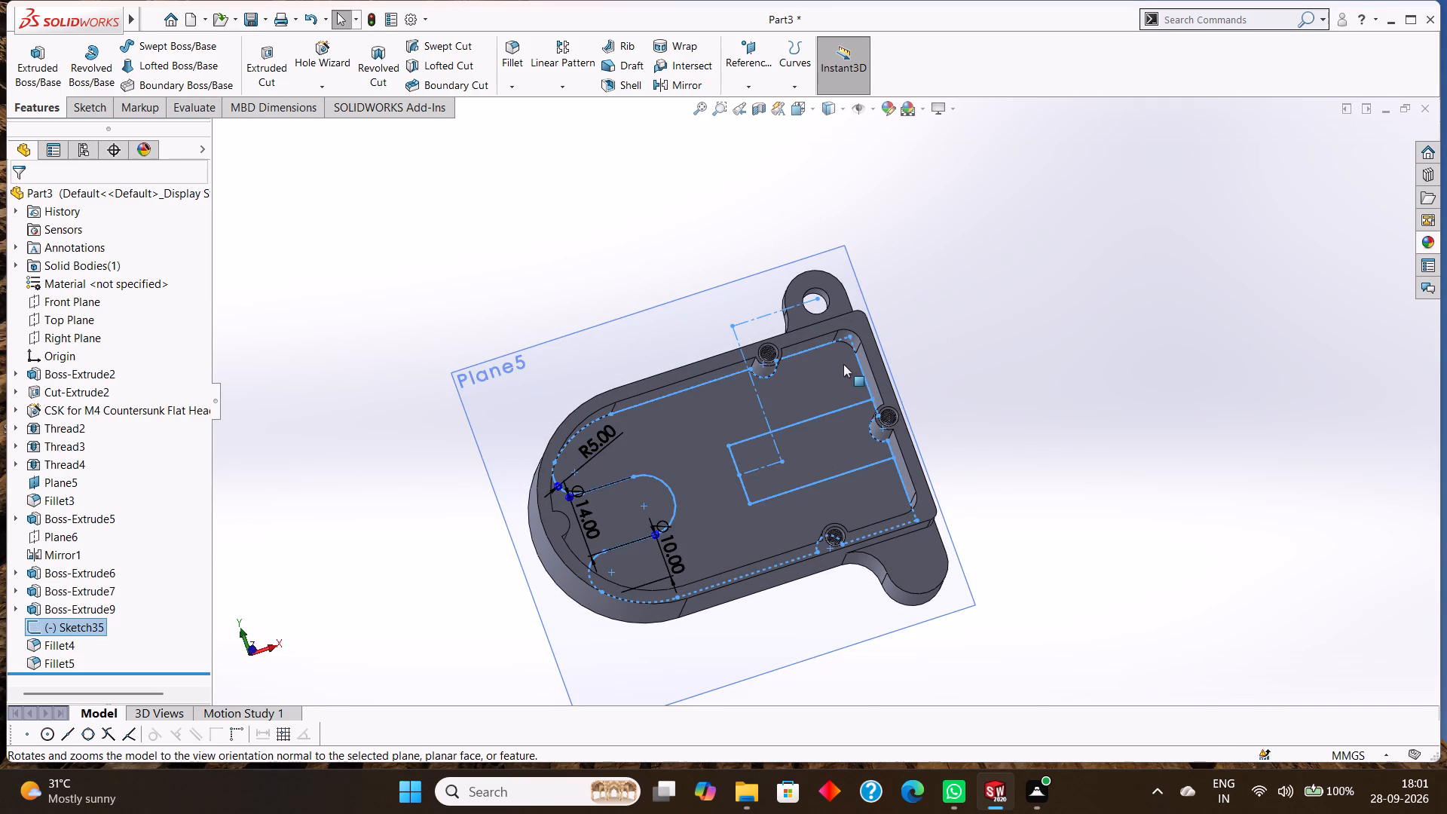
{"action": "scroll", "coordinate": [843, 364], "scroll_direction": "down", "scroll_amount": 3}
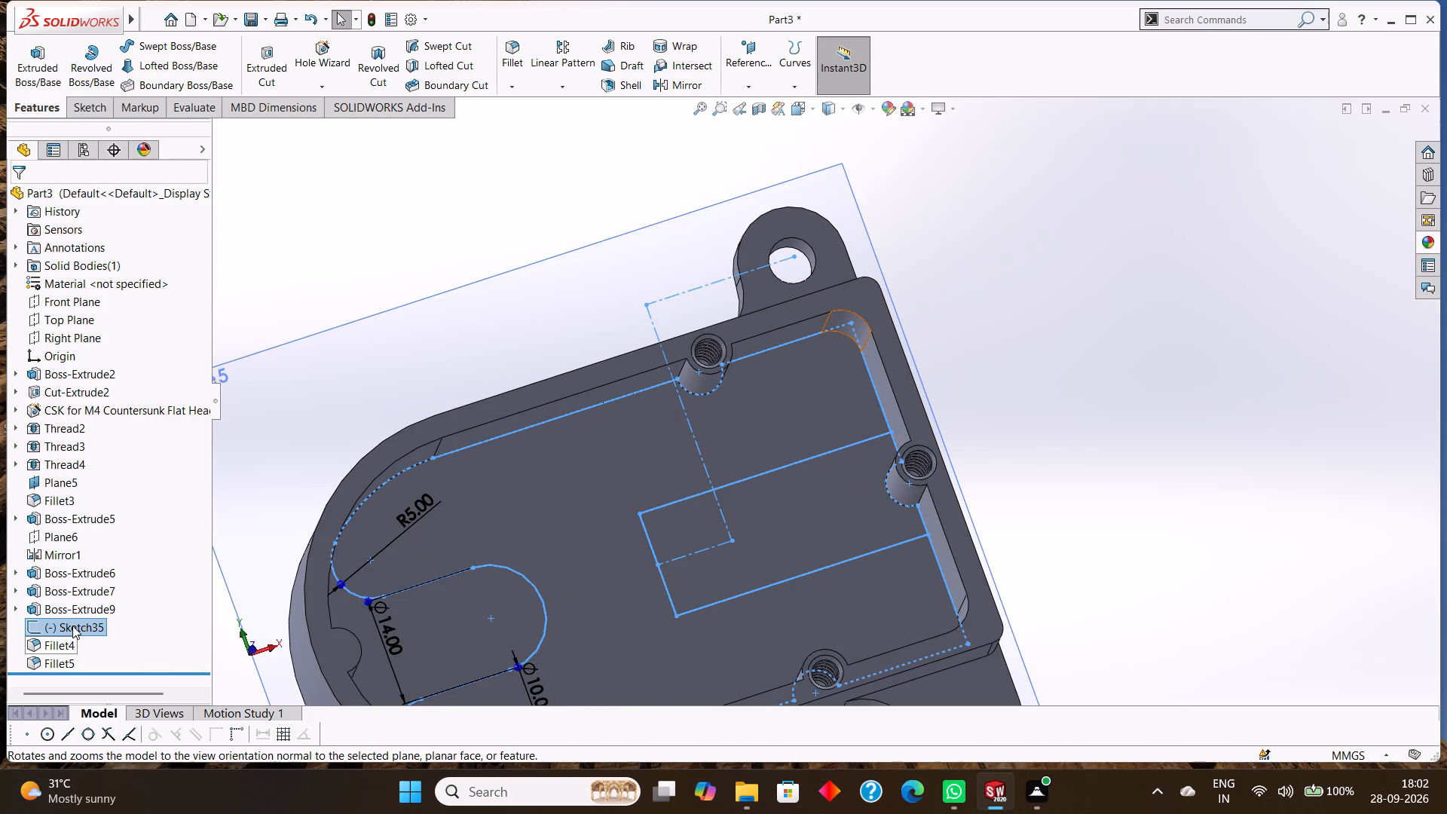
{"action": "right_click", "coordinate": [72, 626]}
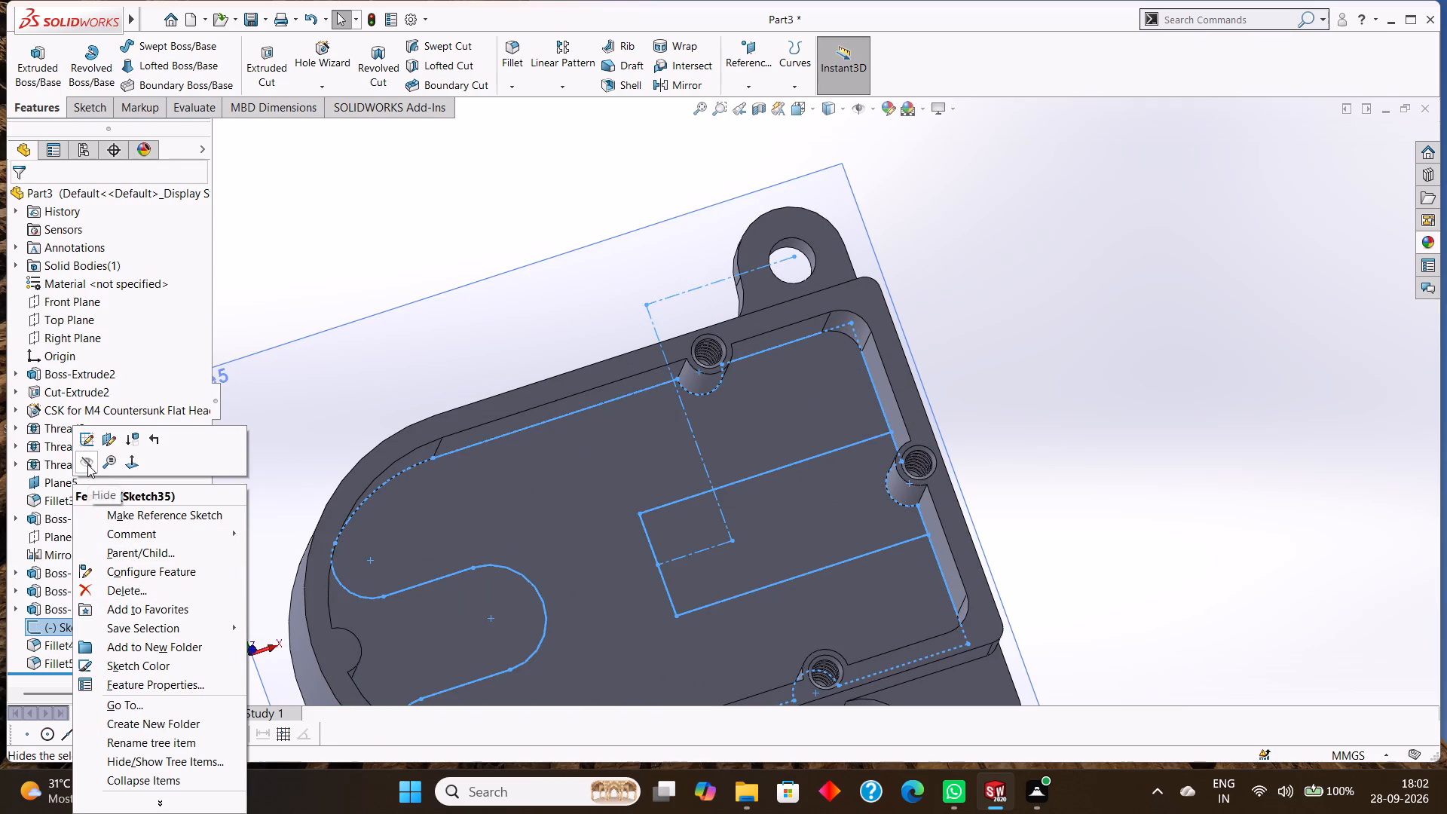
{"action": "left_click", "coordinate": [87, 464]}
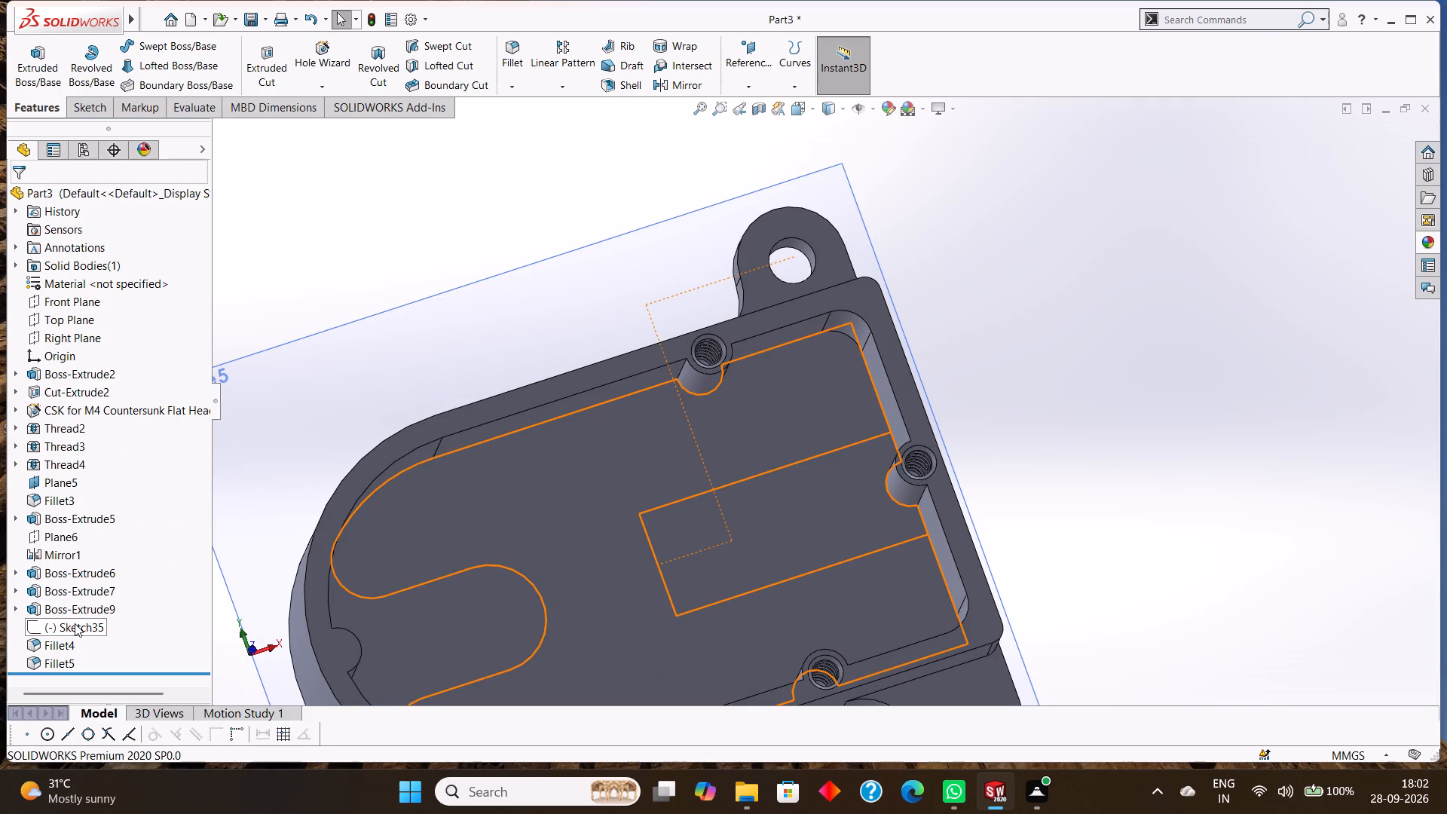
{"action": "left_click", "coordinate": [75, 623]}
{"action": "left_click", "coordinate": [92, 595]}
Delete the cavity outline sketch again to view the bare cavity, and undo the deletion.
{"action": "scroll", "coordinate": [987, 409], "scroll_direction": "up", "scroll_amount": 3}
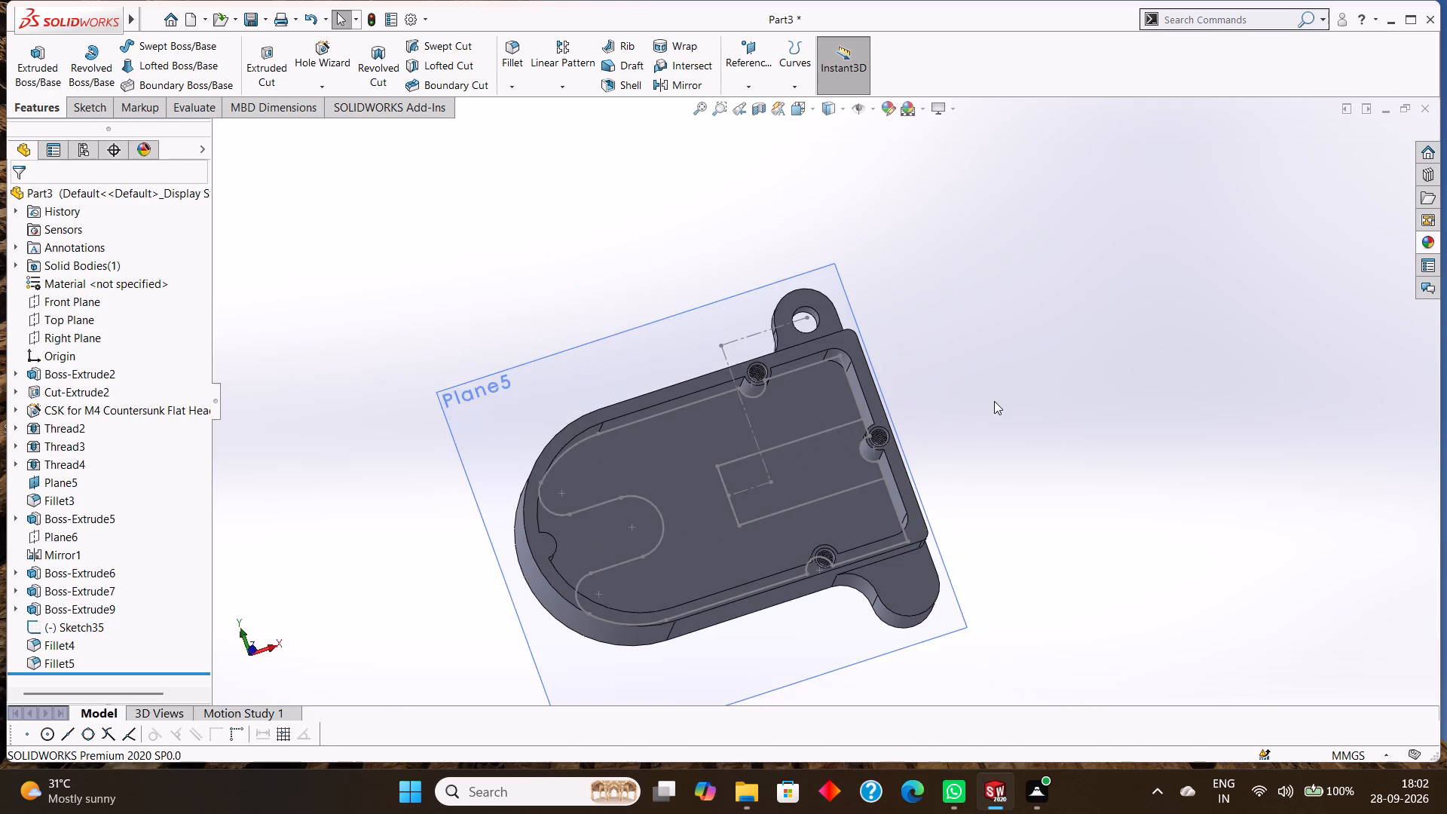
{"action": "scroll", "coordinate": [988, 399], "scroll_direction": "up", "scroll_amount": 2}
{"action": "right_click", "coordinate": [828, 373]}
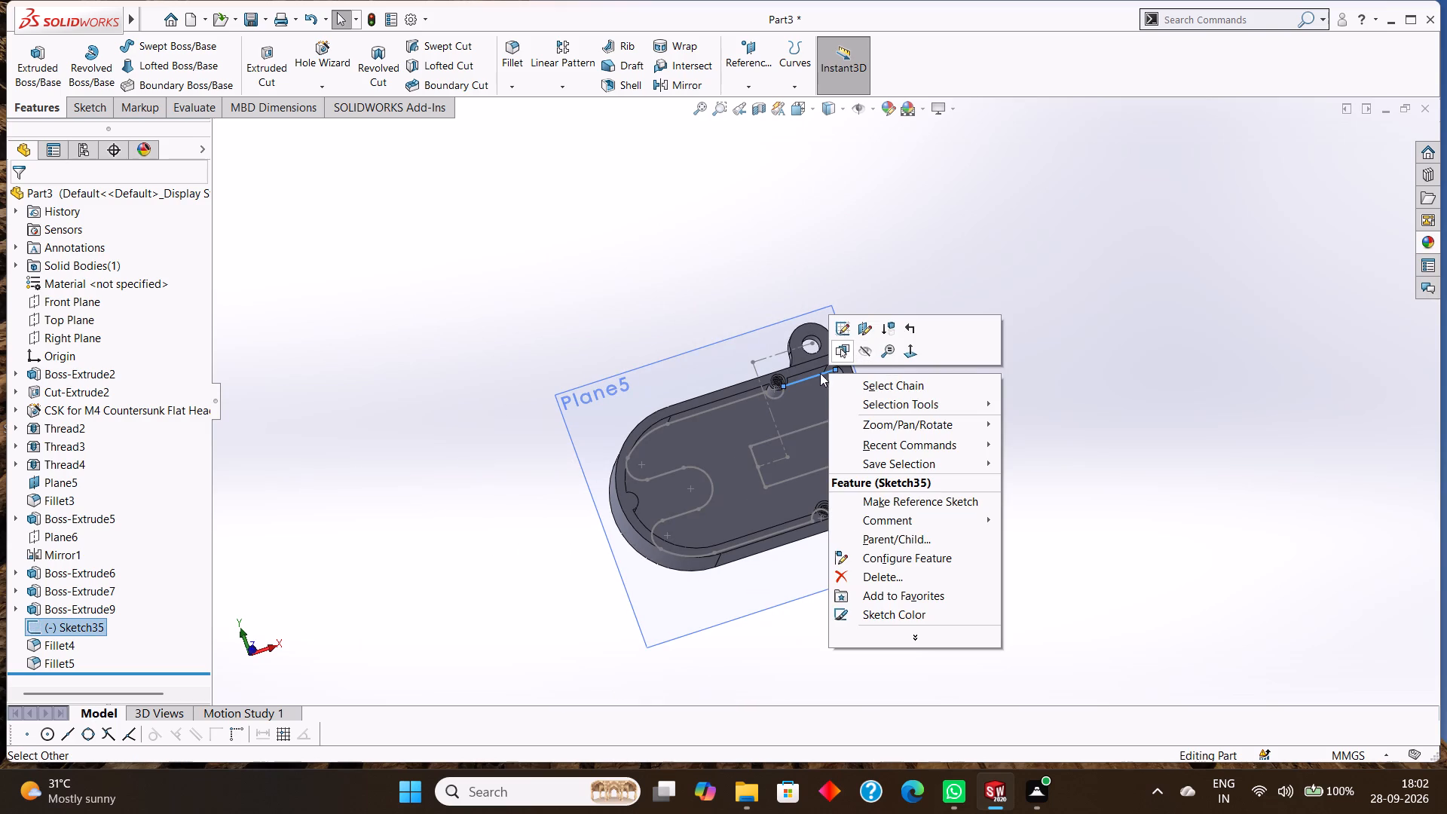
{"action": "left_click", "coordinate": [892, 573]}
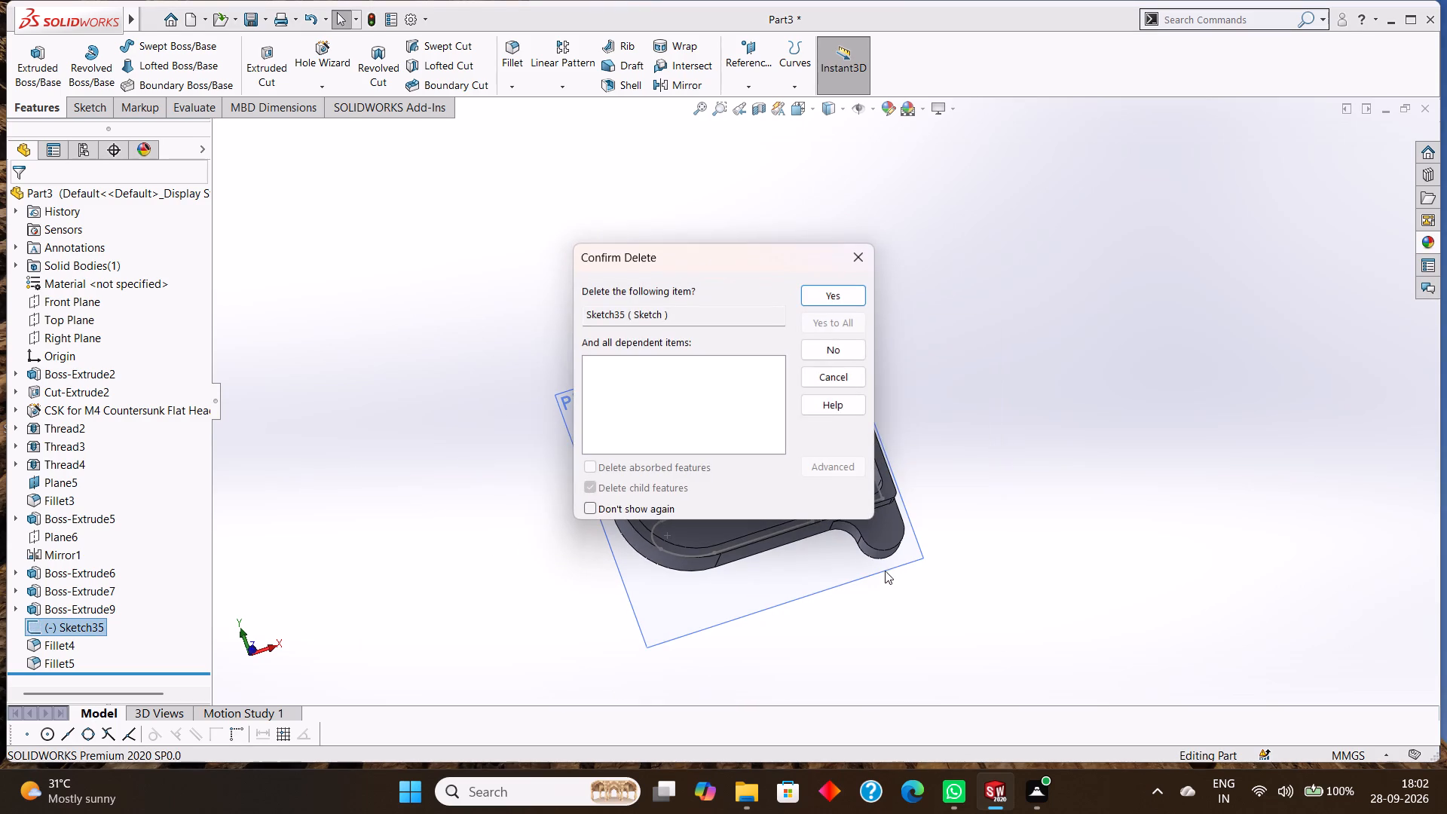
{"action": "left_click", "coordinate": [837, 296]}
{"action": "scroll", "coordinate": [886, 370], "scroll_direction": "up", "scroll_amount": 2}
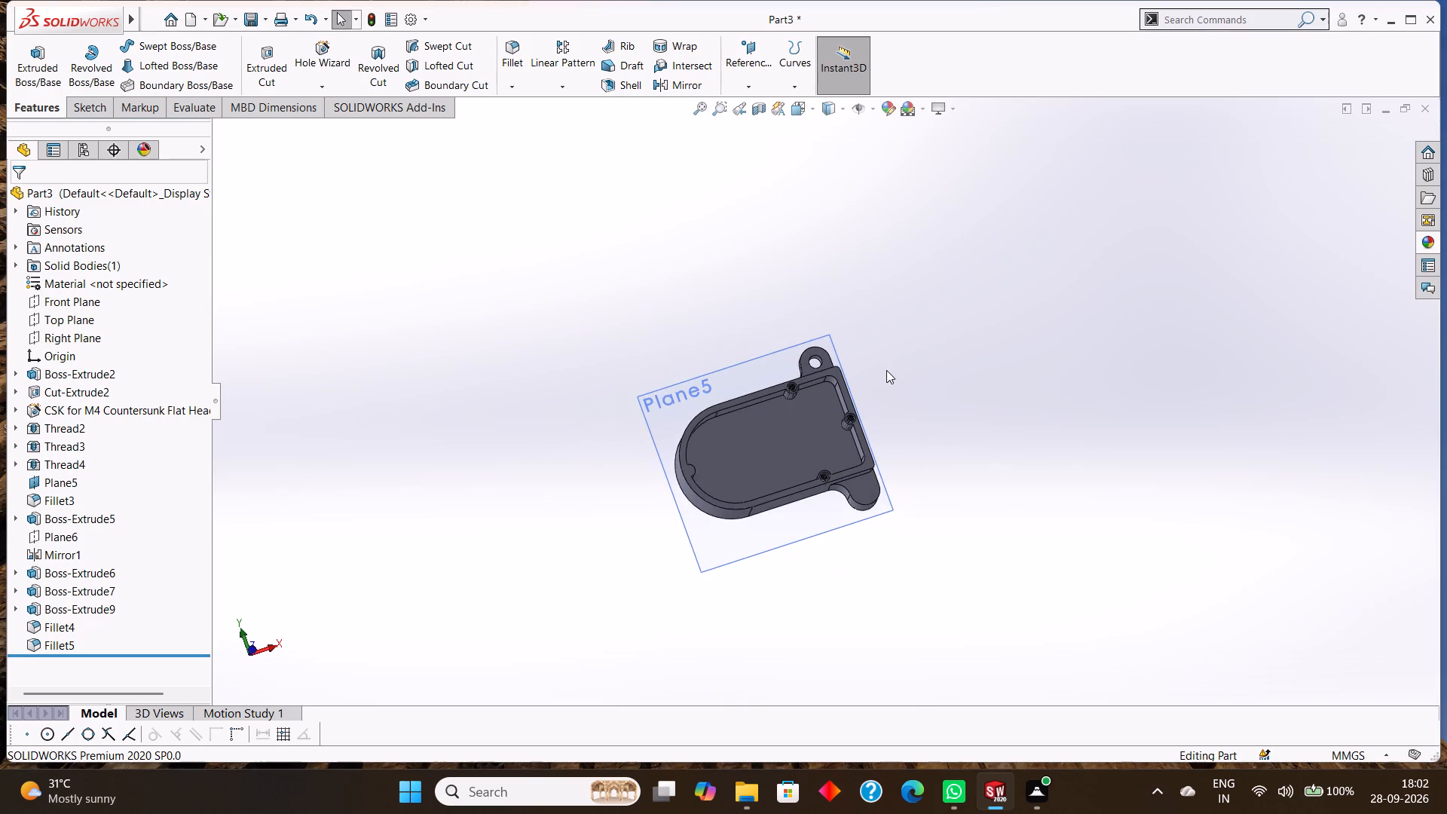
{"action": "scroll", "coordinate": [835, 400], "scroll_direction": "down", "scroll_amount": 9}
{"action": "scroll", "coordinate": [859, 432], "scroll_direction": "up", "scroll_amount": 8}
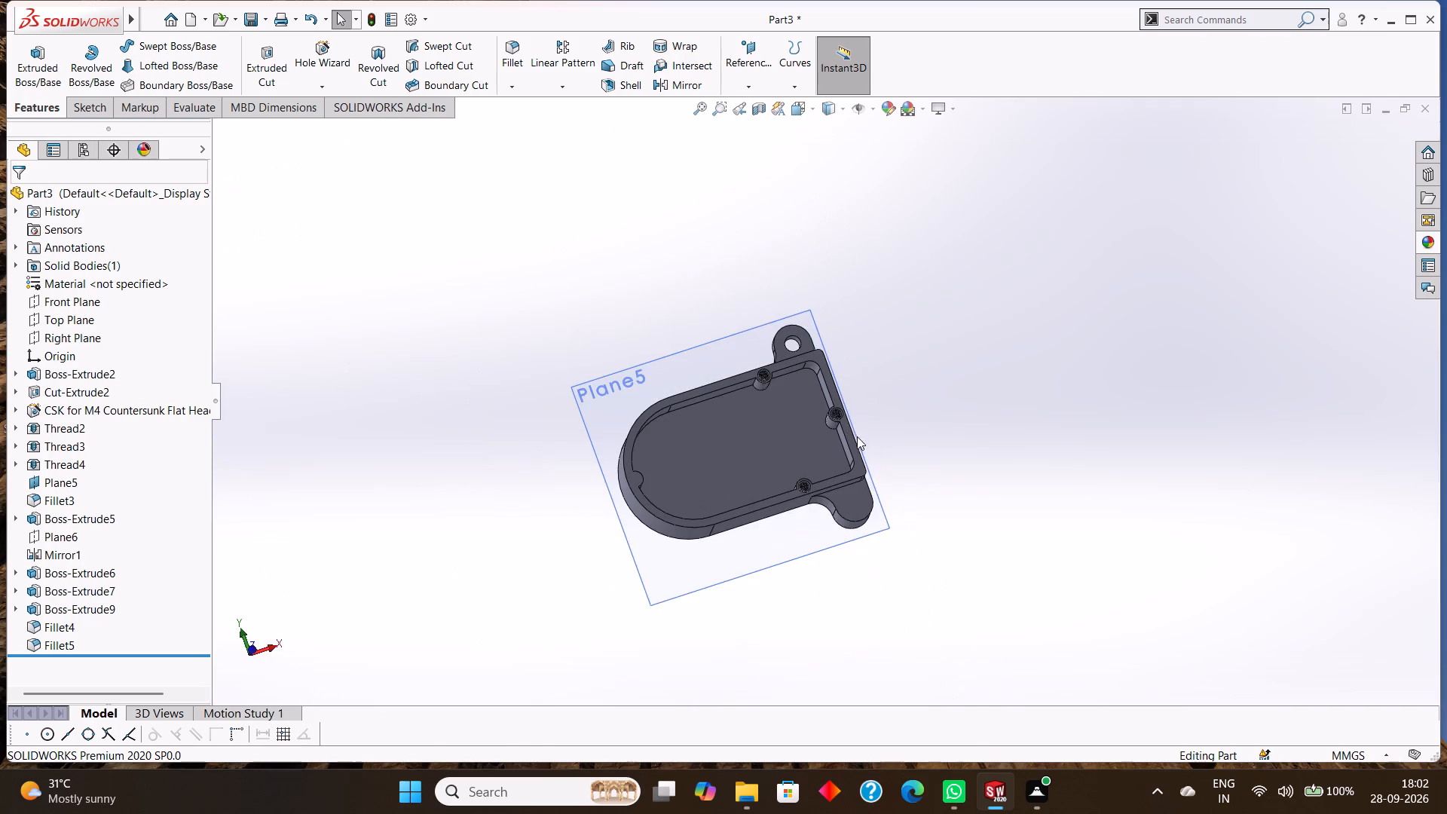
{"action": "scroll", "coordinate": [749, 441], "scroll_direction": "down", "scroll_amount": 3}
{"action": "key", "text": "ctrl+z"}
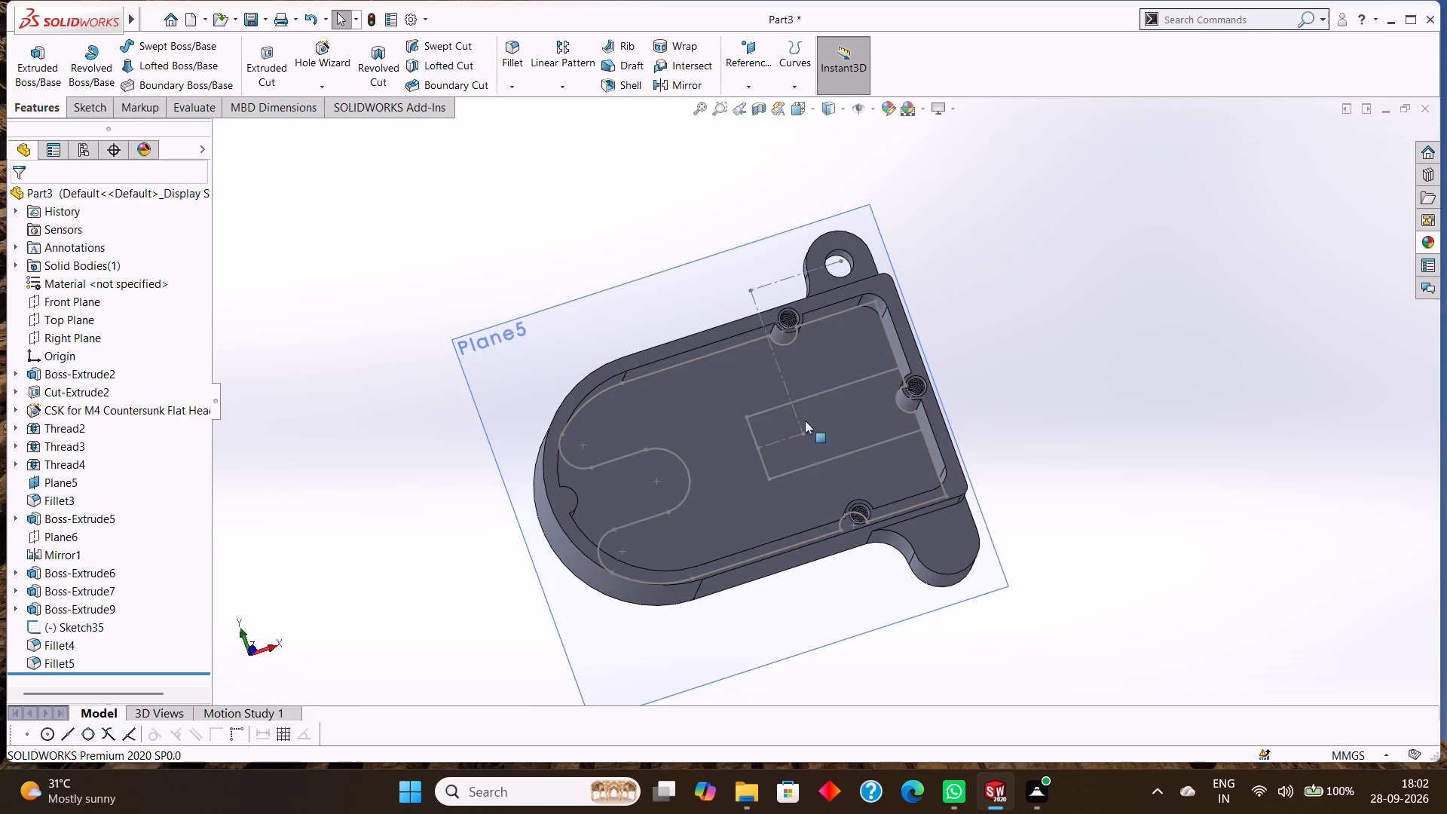
Undo the two 4 mm fillets on the inside corners at the cavity's square end.
{"action": "scroll", "coordinate": [942, 392], "scroll_direction": "up", "scroll_amount": 2}
{"action": "scroll", "coordinate": [844, 323], "scroll_direction": "down", "scroll_amount": 4}
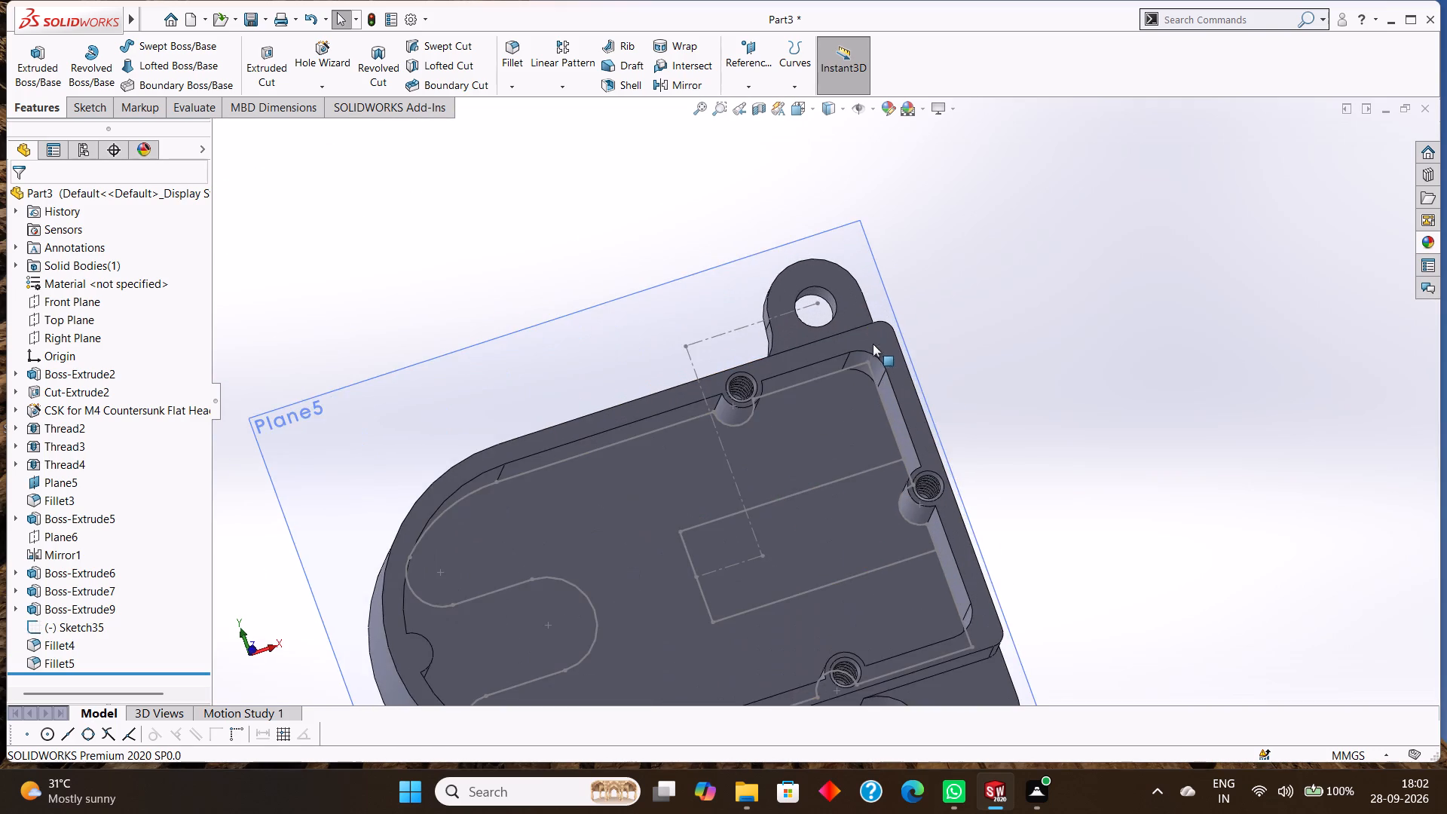
{"action": "scroll", "coordinate": [842, 384], "scroll_direction": "down", "scroll_amount": 3}
{"action": "scroll", "coordinate": [853, 381], "scroll_direction": "up", "scroll_amount": 6}
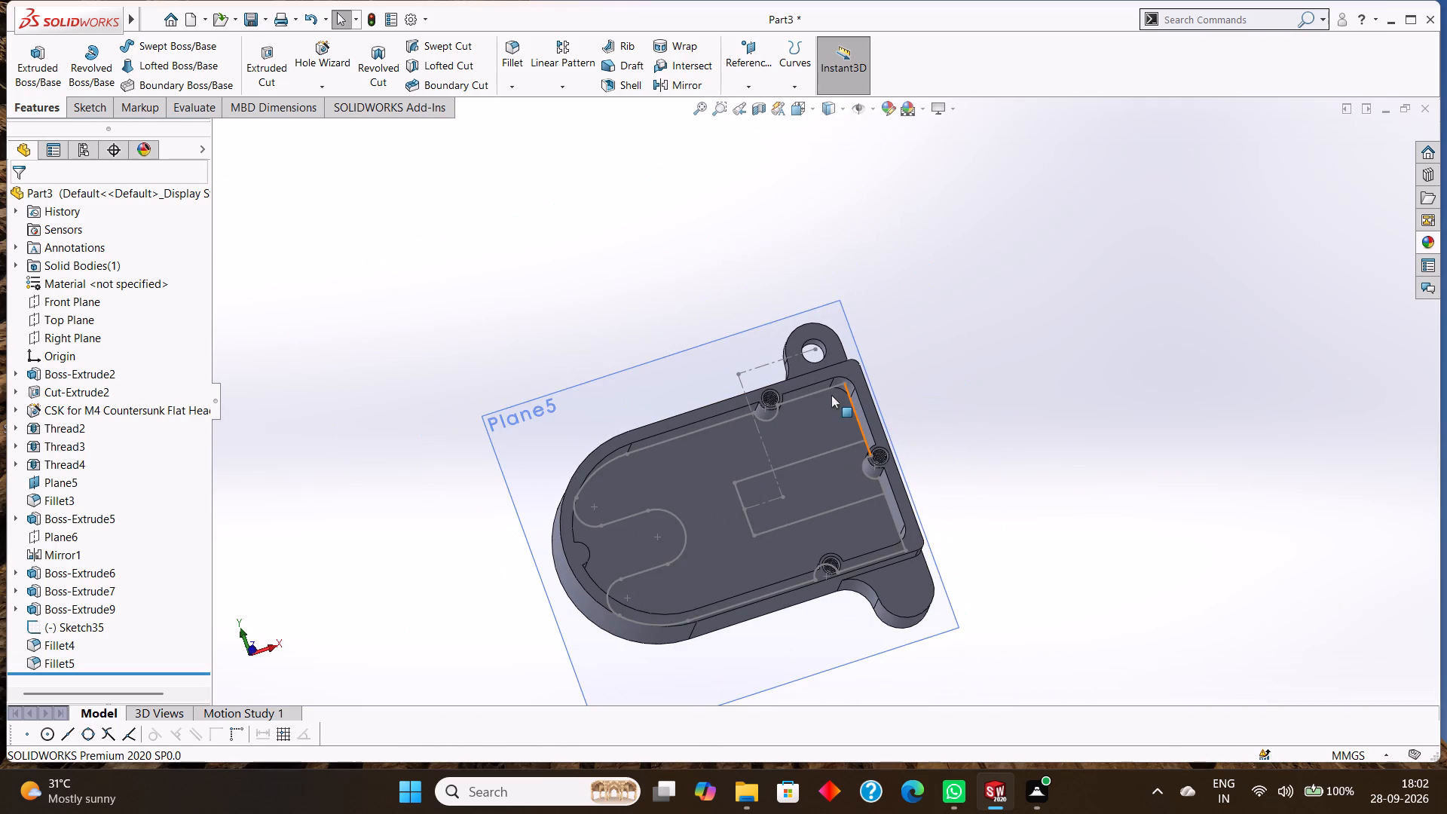
{"action": "key", "text": "ctrl+z"}
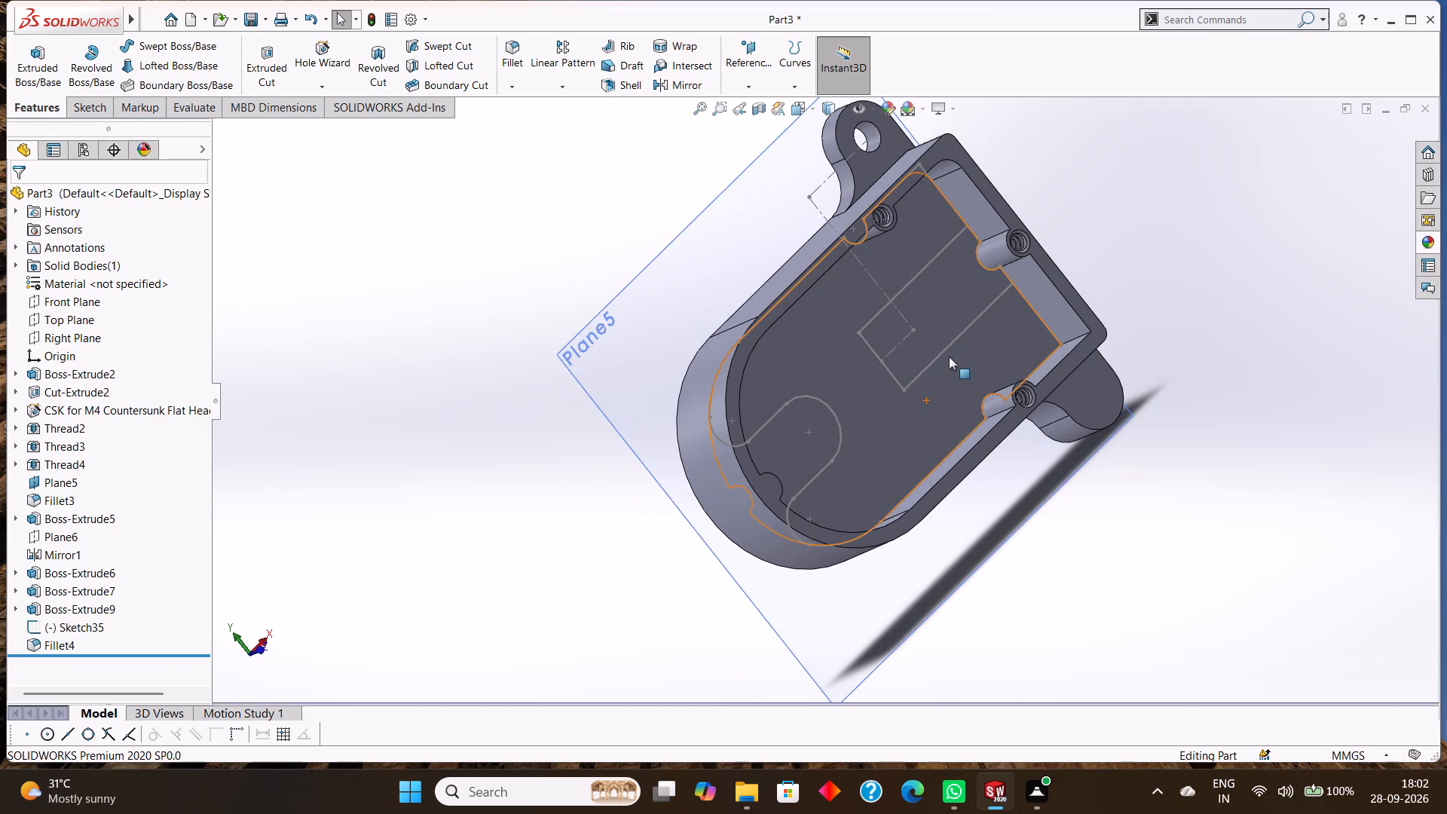
{"action": "key", "text": "ctrl+z"}
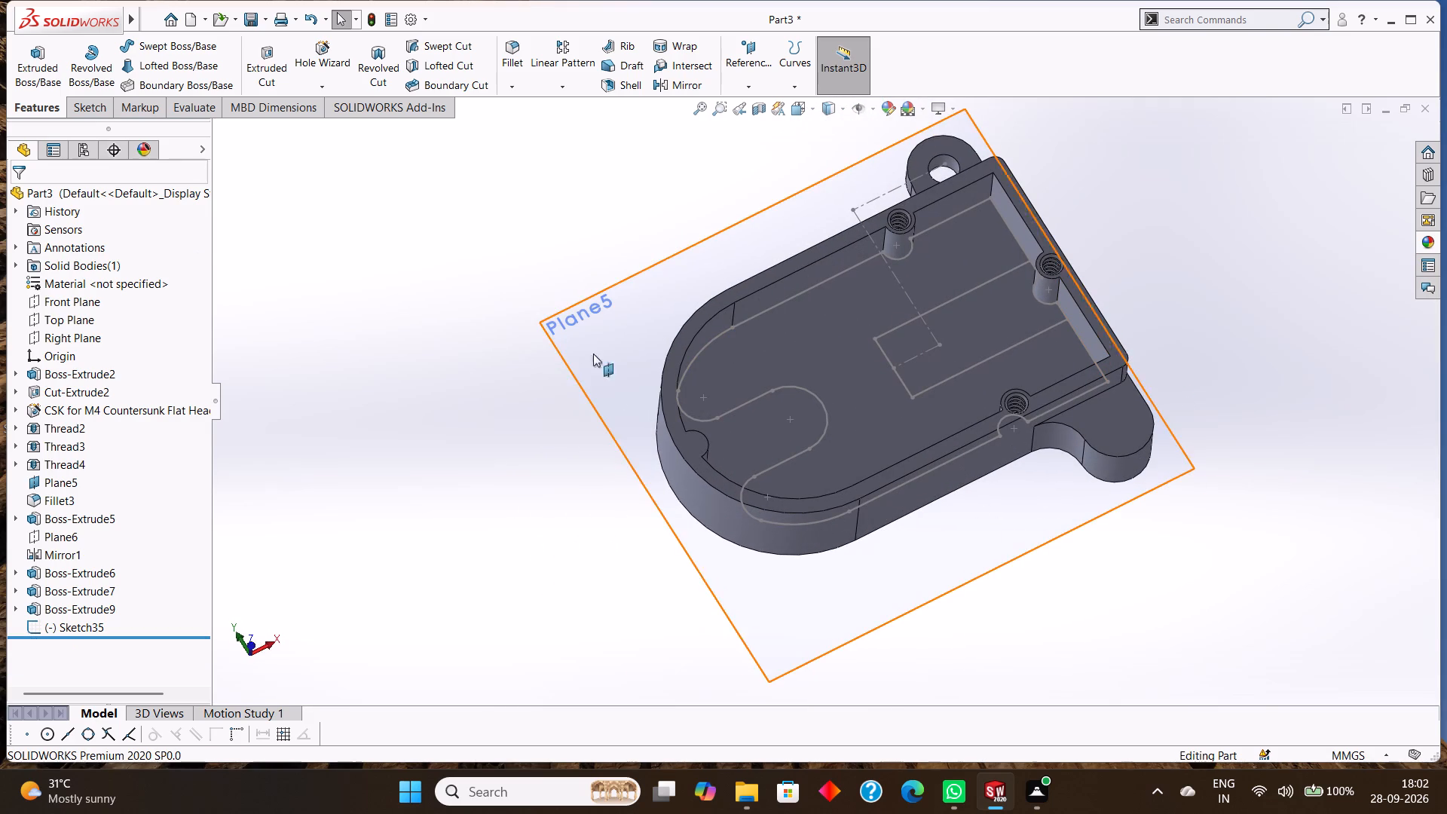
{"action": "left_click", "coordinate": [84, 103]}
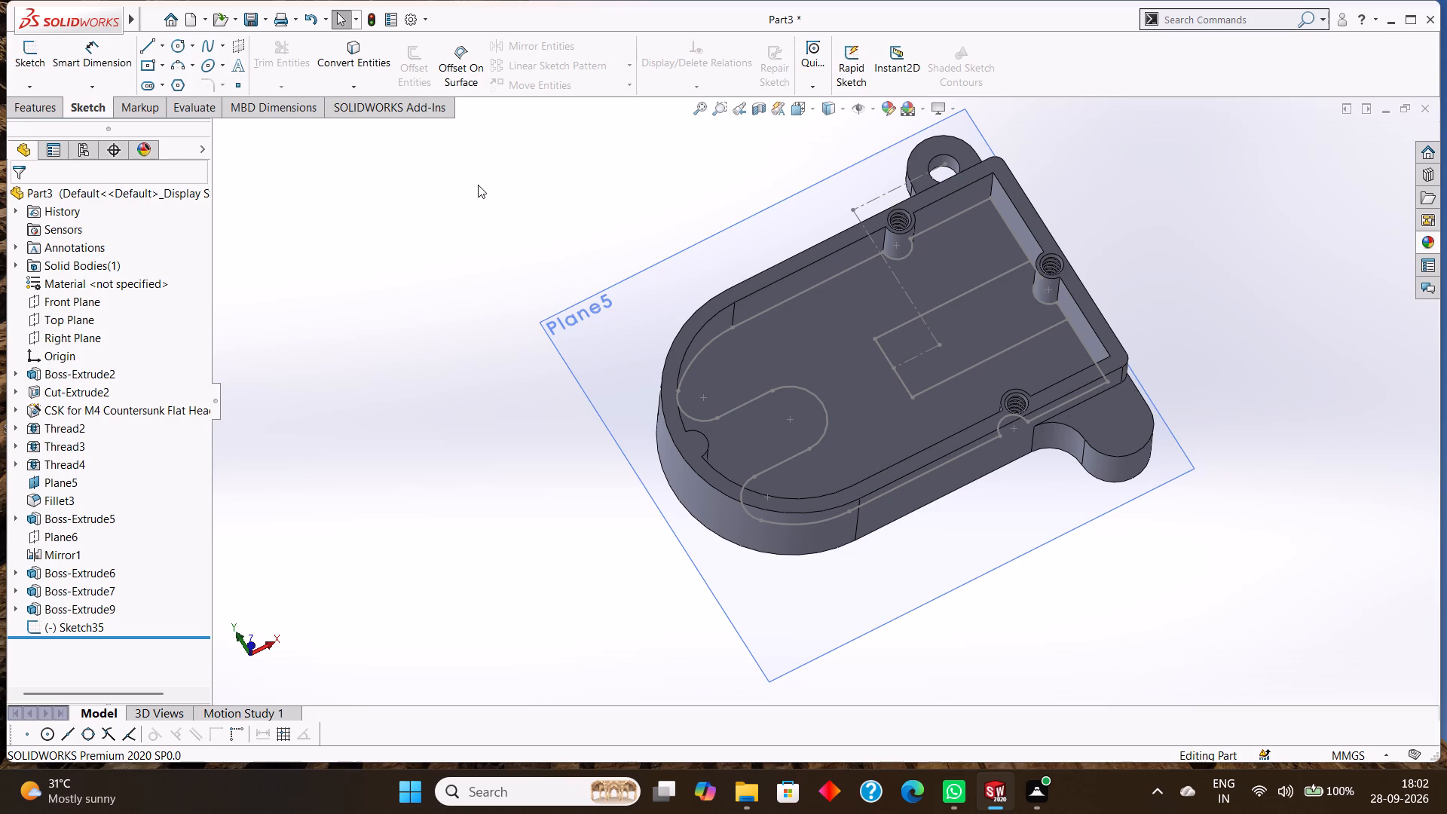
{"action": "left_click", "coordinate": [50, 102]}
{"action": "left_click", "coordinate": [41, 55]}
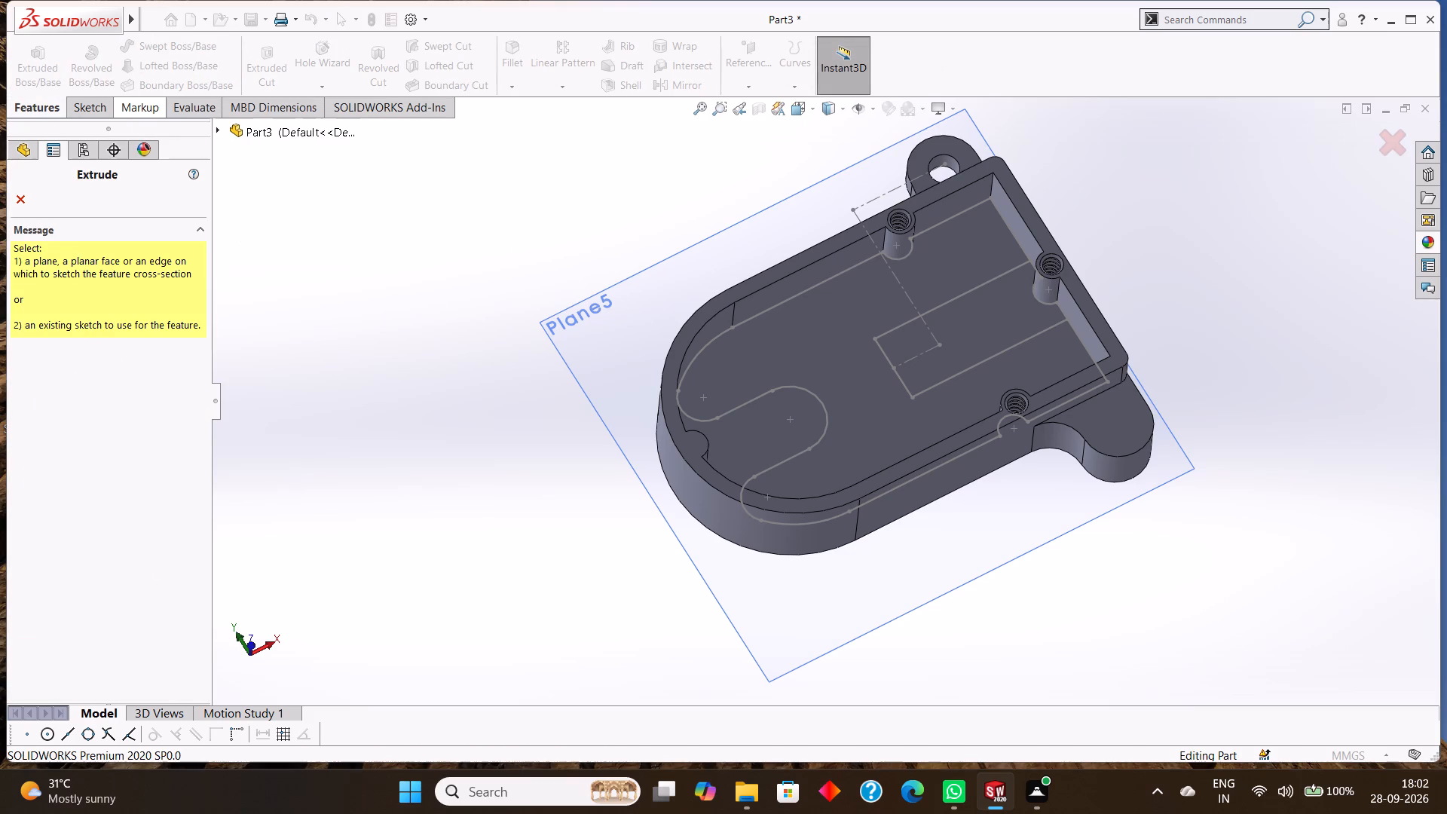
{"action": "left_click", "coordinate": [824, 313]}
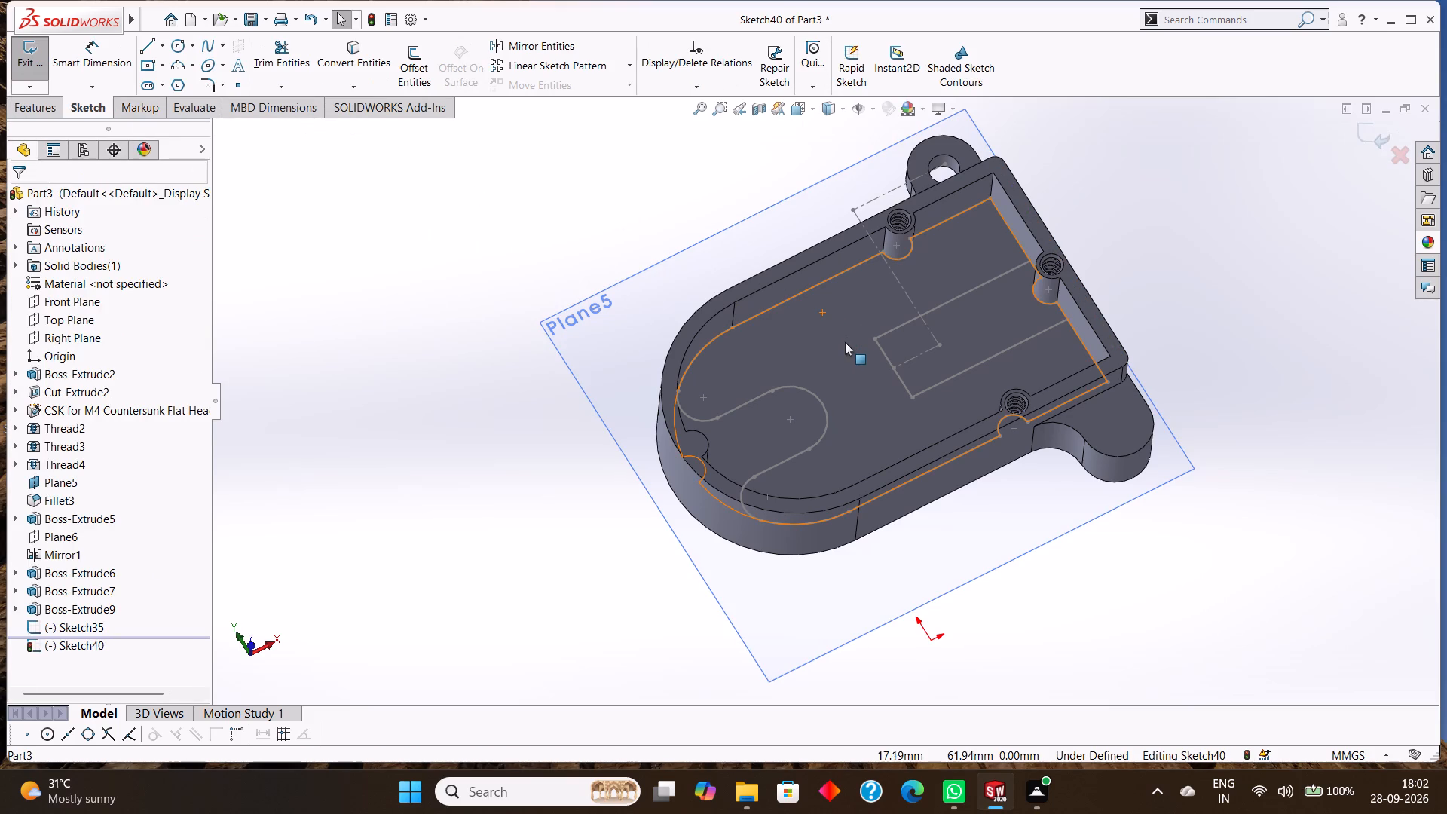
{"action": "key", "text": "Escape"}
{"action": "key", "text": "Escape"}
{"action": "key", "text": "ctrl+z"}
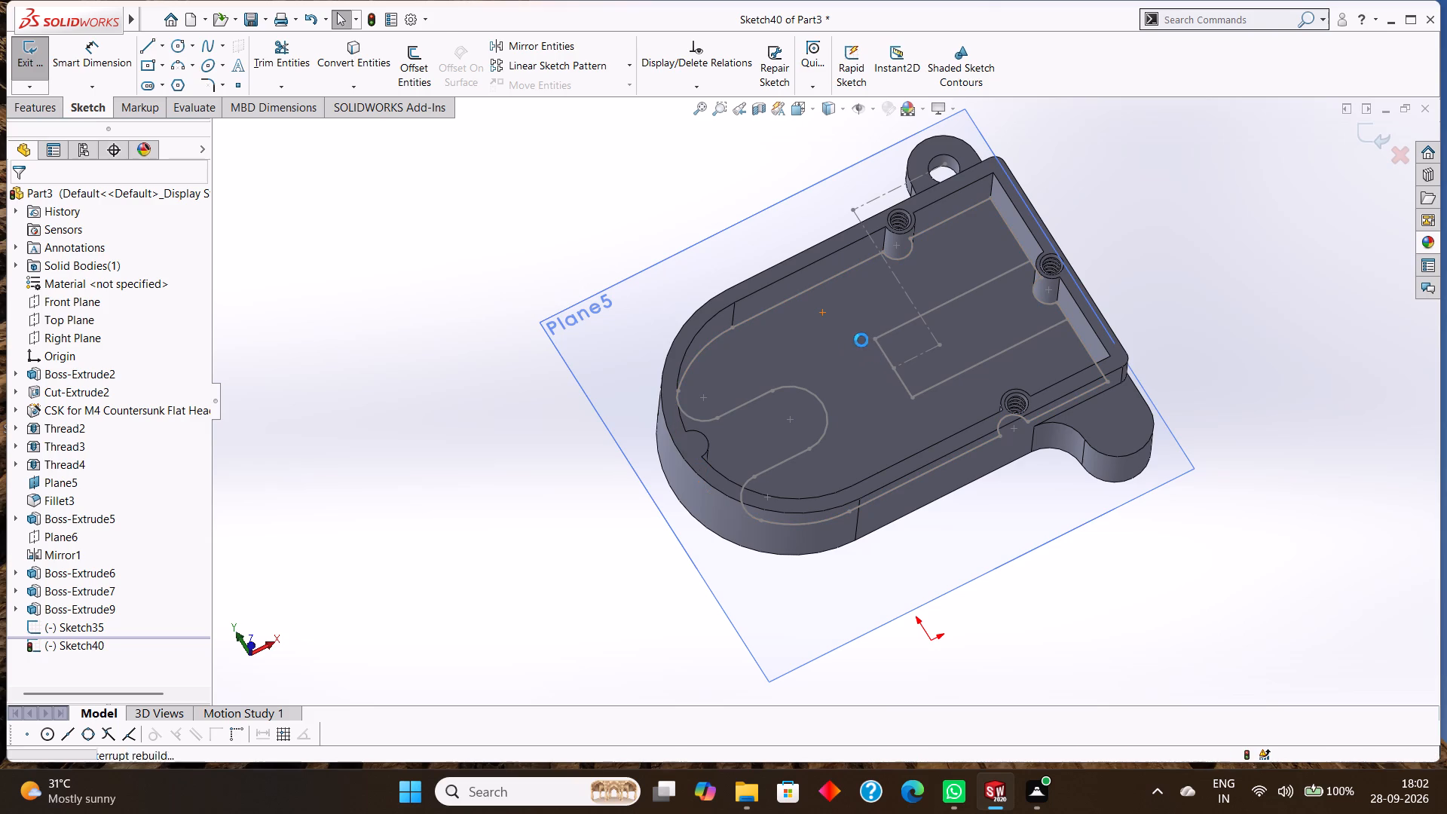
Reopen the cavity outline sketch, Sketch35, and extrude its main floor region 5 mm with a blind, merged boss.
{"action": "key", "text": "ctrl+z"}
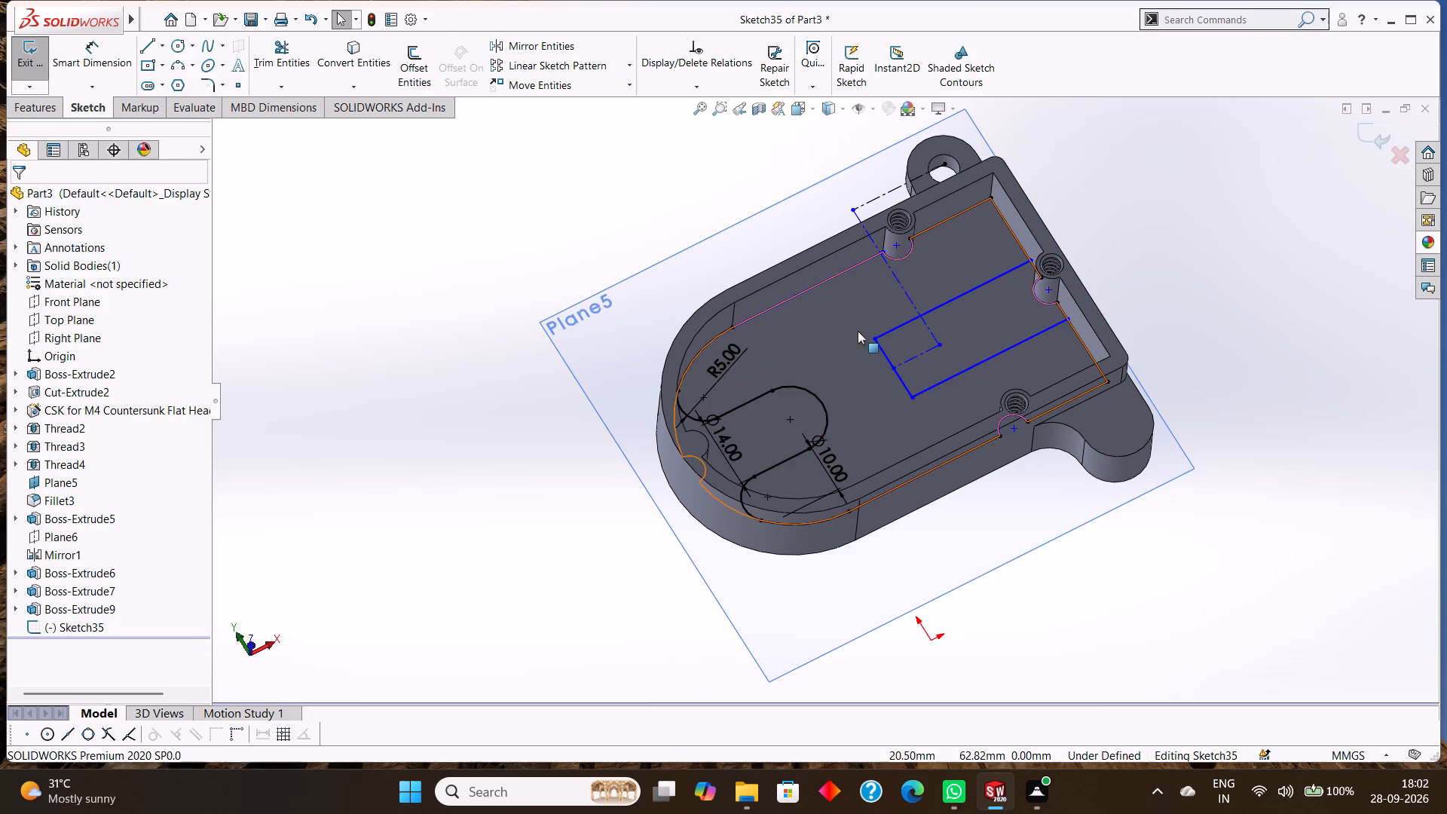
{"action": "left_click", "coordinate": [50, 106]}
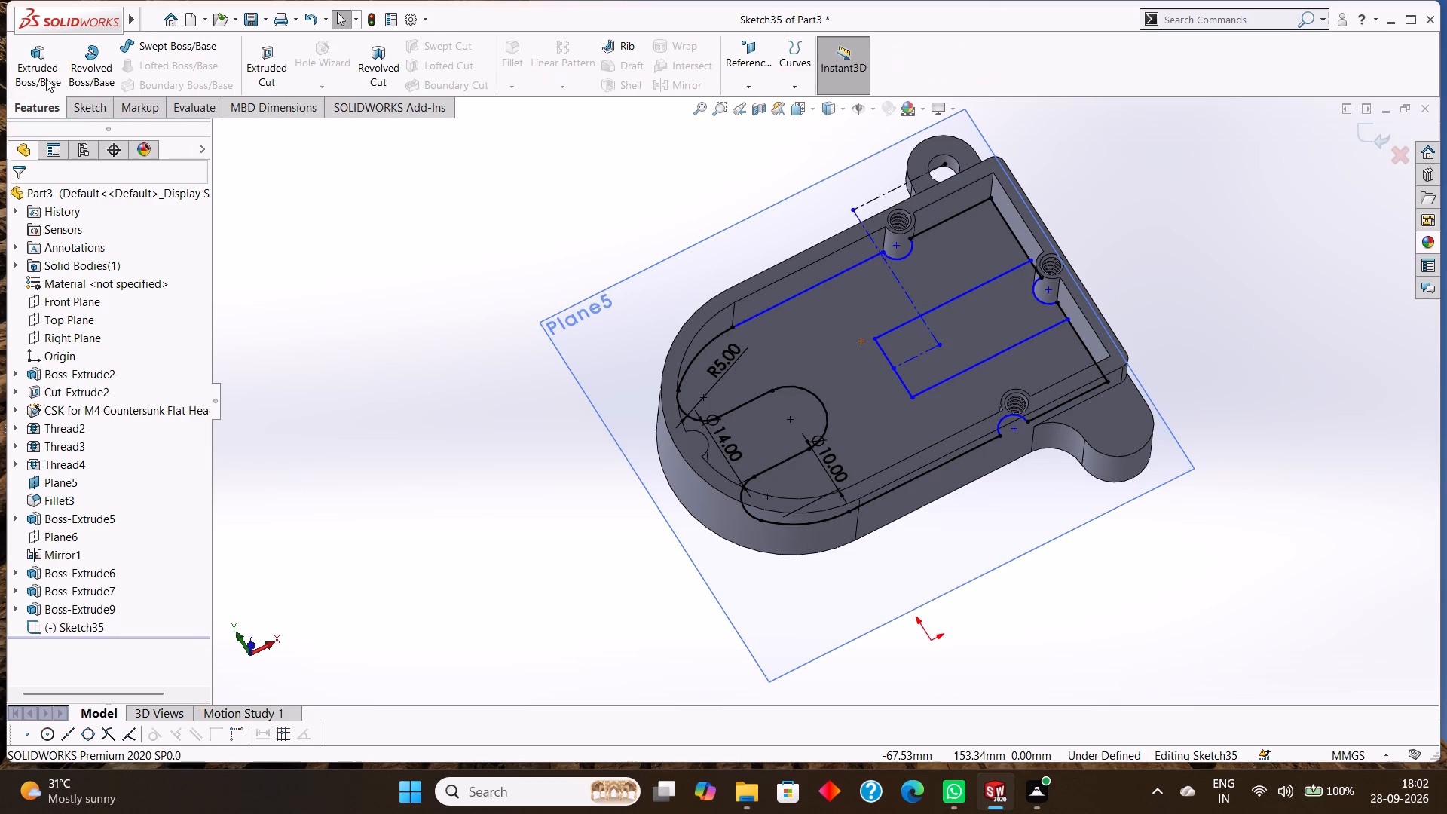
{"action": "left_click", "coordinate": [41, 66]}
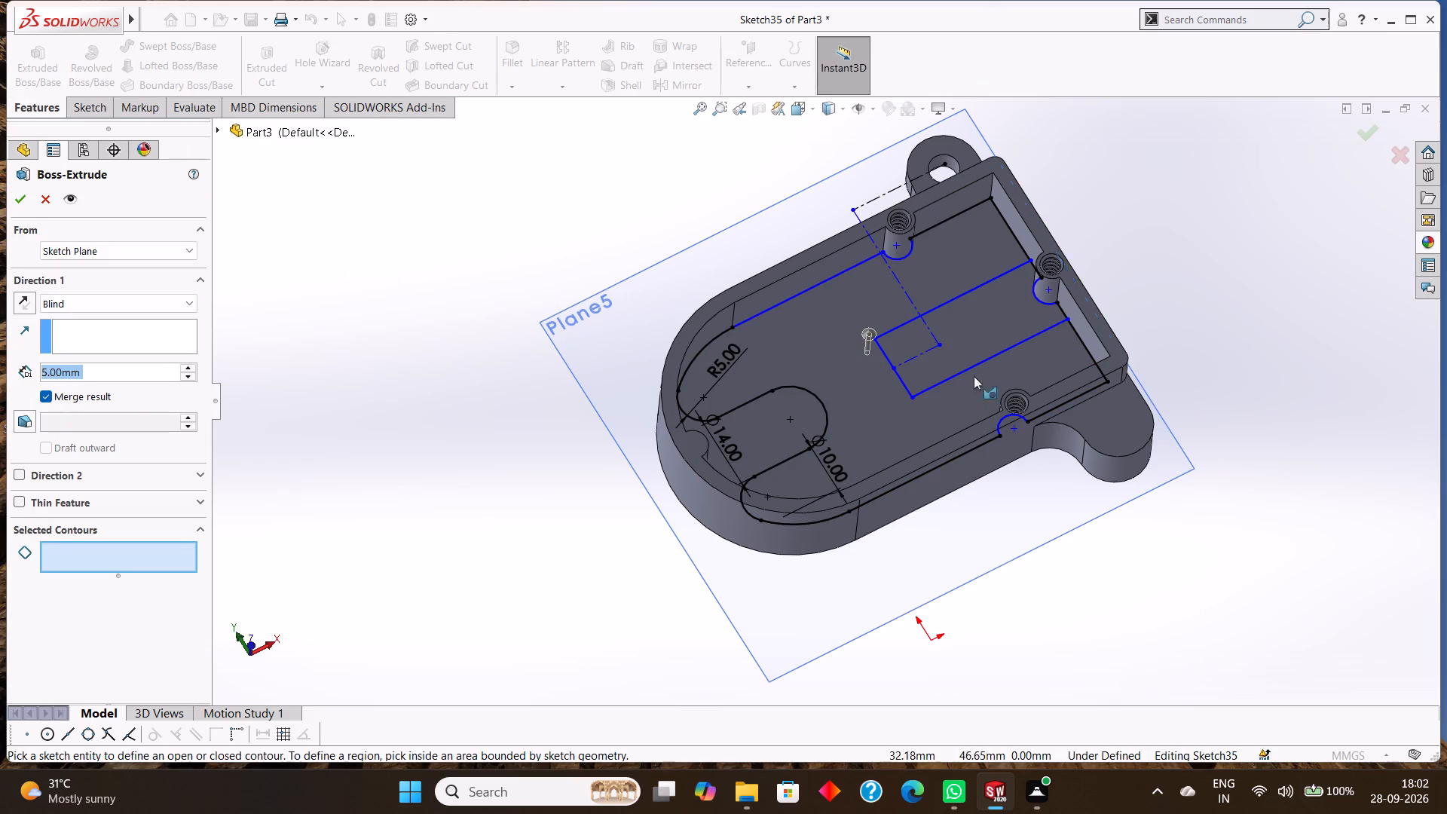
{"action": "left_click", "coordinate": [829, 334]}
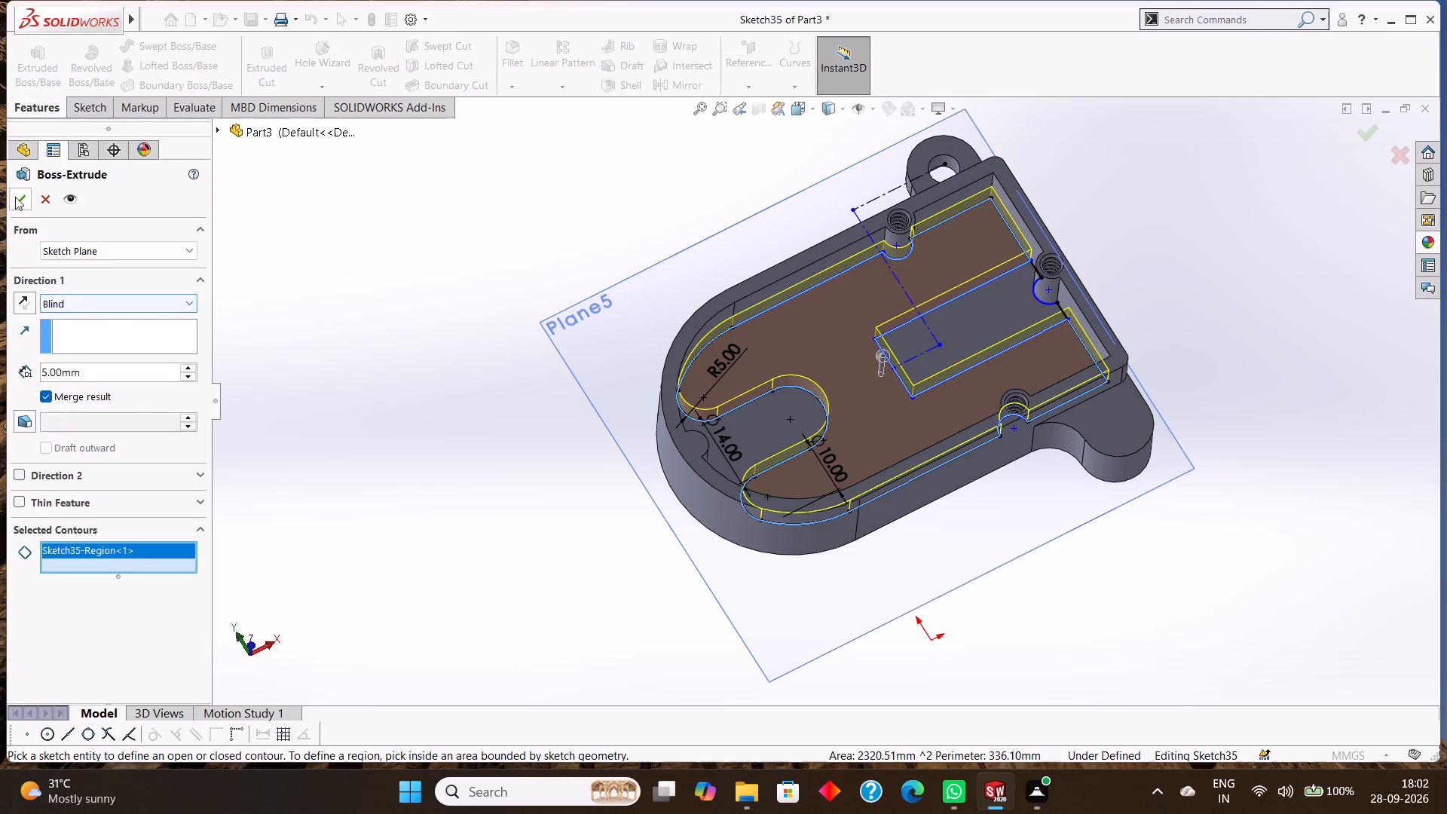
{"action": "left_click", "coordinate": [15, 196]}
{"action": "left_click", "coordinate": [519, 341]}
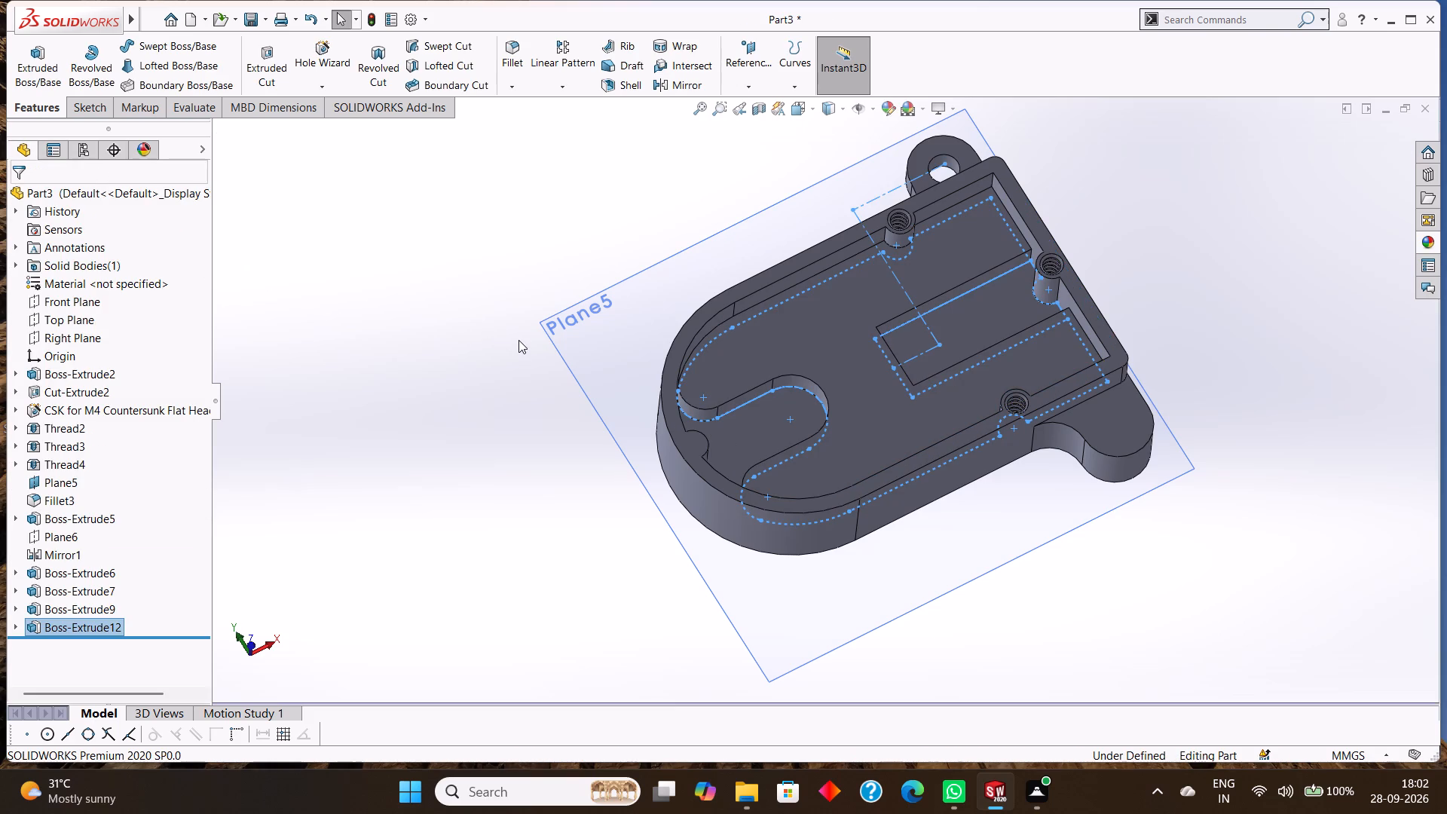
Examine the raised cavity floor around its slot, notch, screw bosses and square-end corners.
{"action": "scroll", "coordinate": [512, 334], "scroll_direction": "down", "scroll_amount": 1}
{"action": "left_click", "coordinate": [941, 329]}
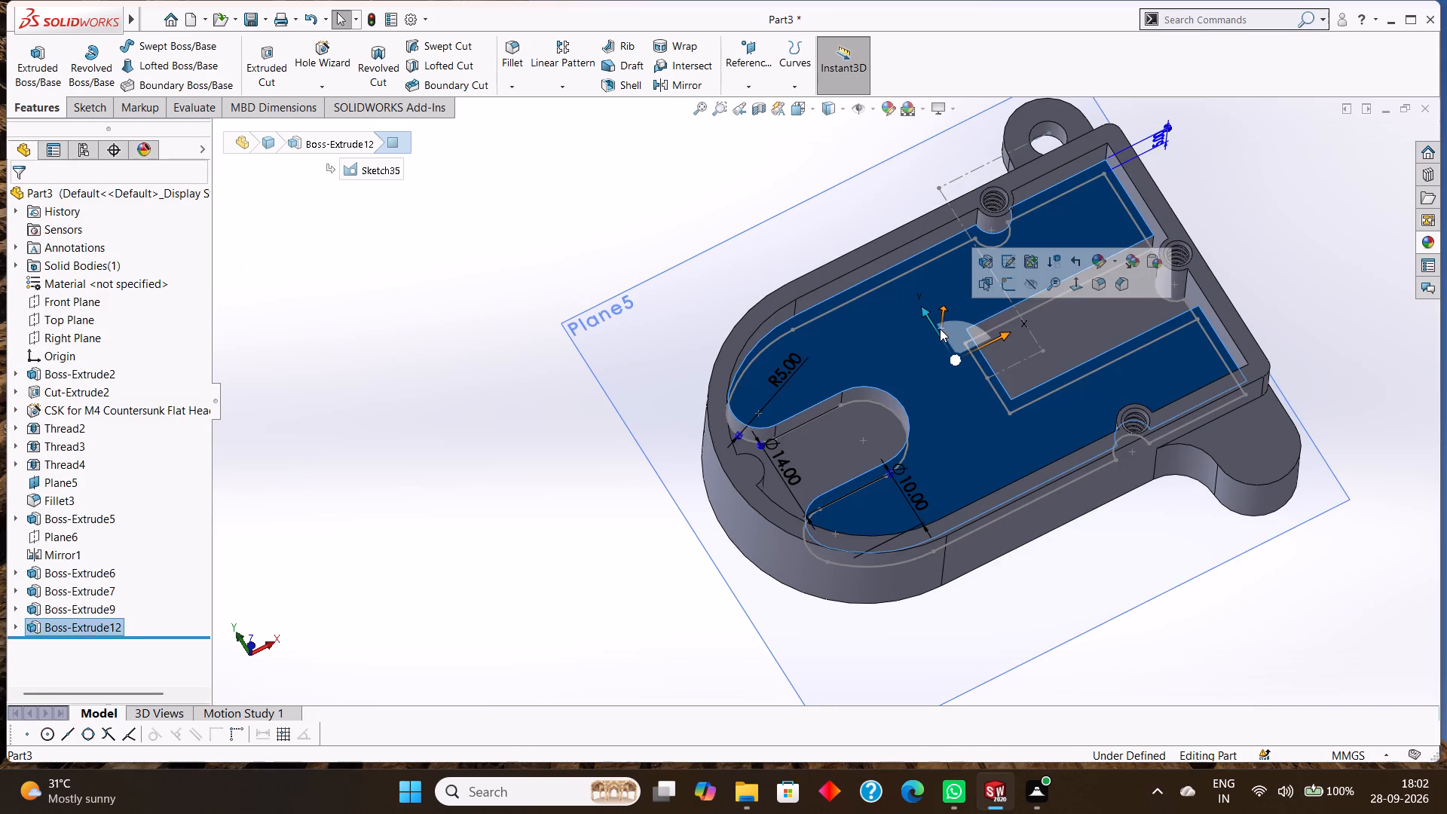
{"action": "key", "text": "Escape"}
{"action": "key", "text": "Escape"}
{"action": "key", "text": "Escape"}
{"action": "key", "text": "Escape"}
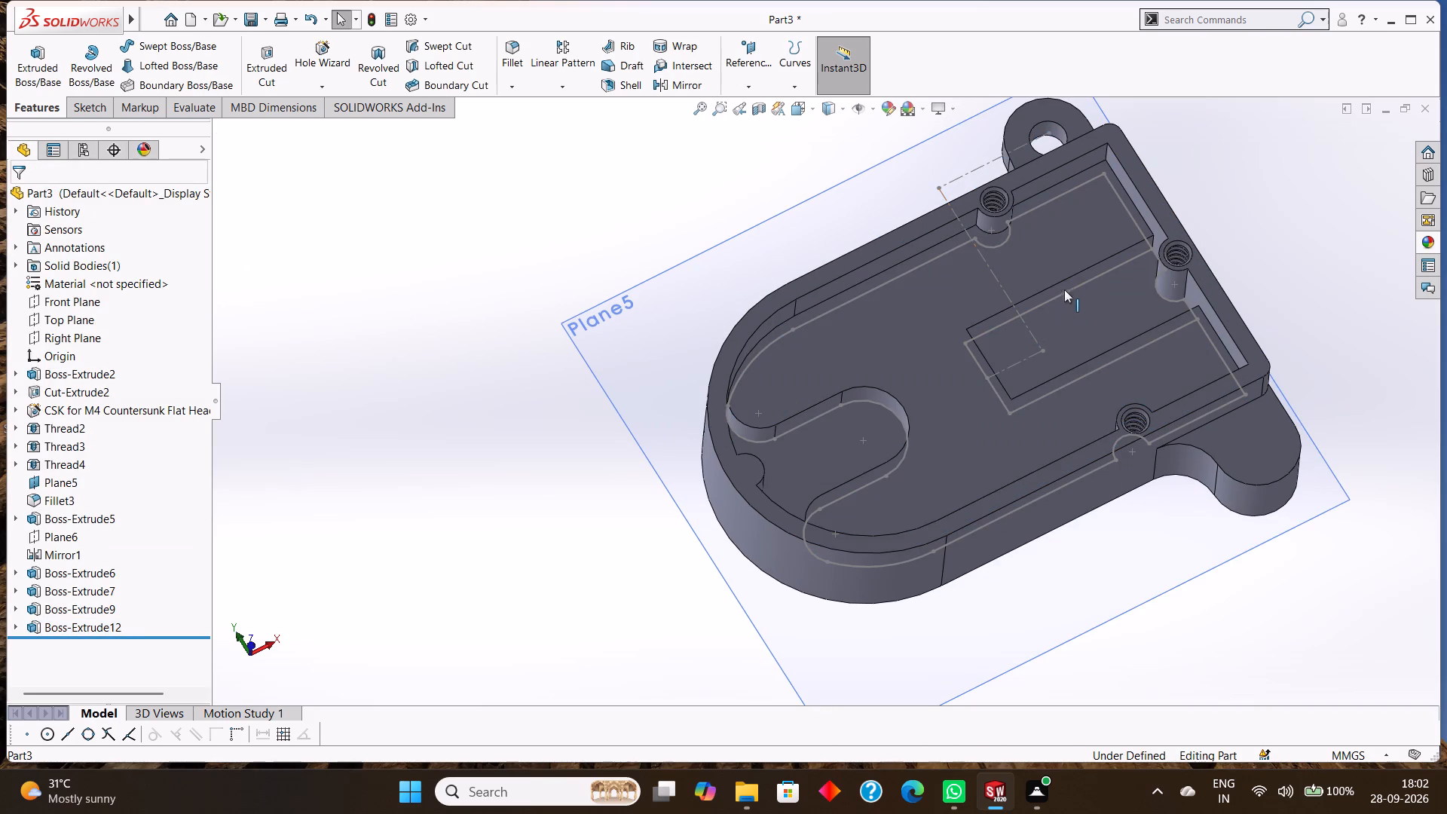
{"action": "scroll", "coordinate": [1067, 272], "scroll_direction": "up", "scroll_amount": 2}
{"action": "key", "text": "Escape"}
{"action": "key", "text": "Escape"}
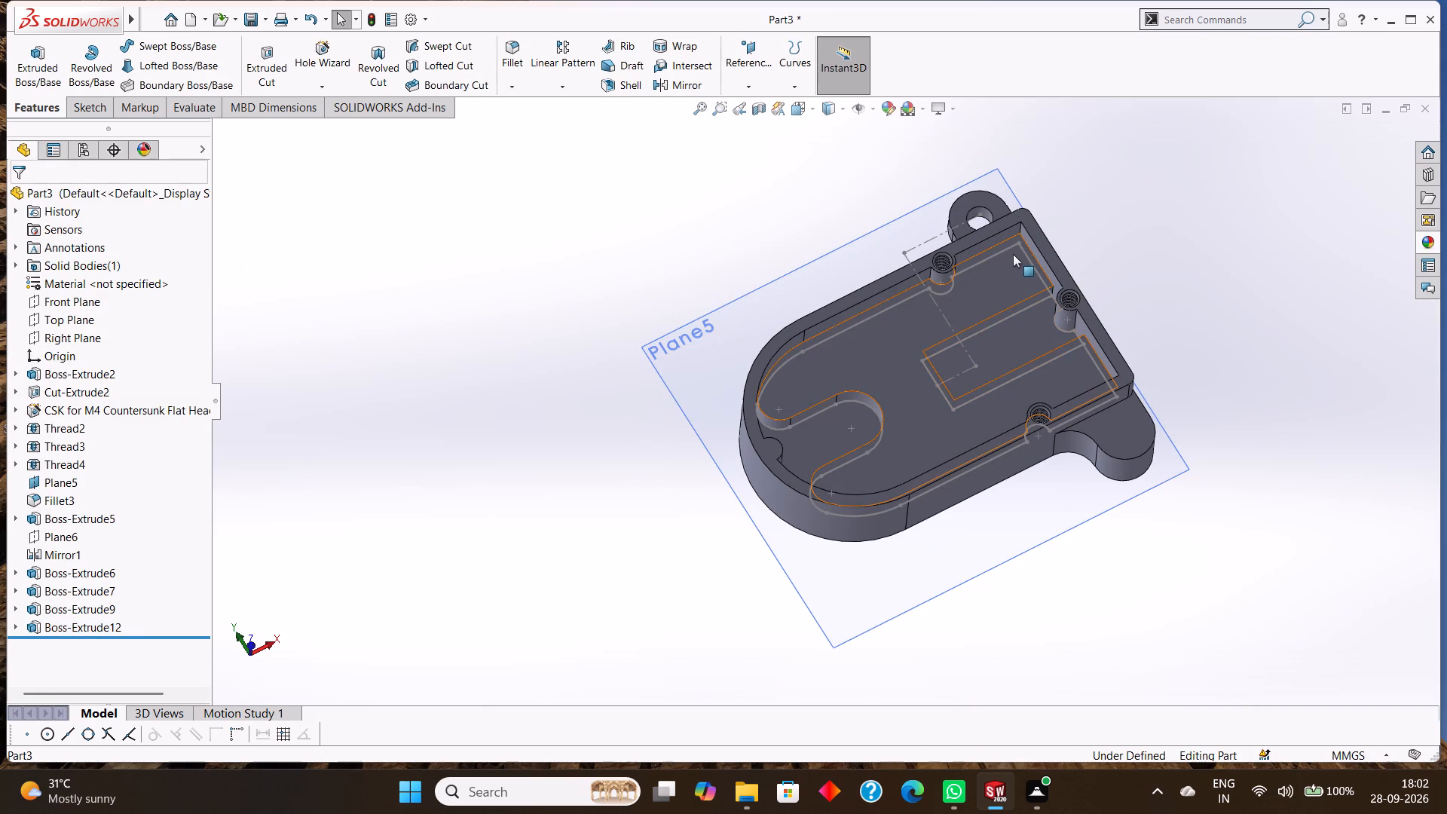
{"action": "scroll", "coordinate": [1014, 232], "scroll_direction": "down", "scroll_amount": 3}
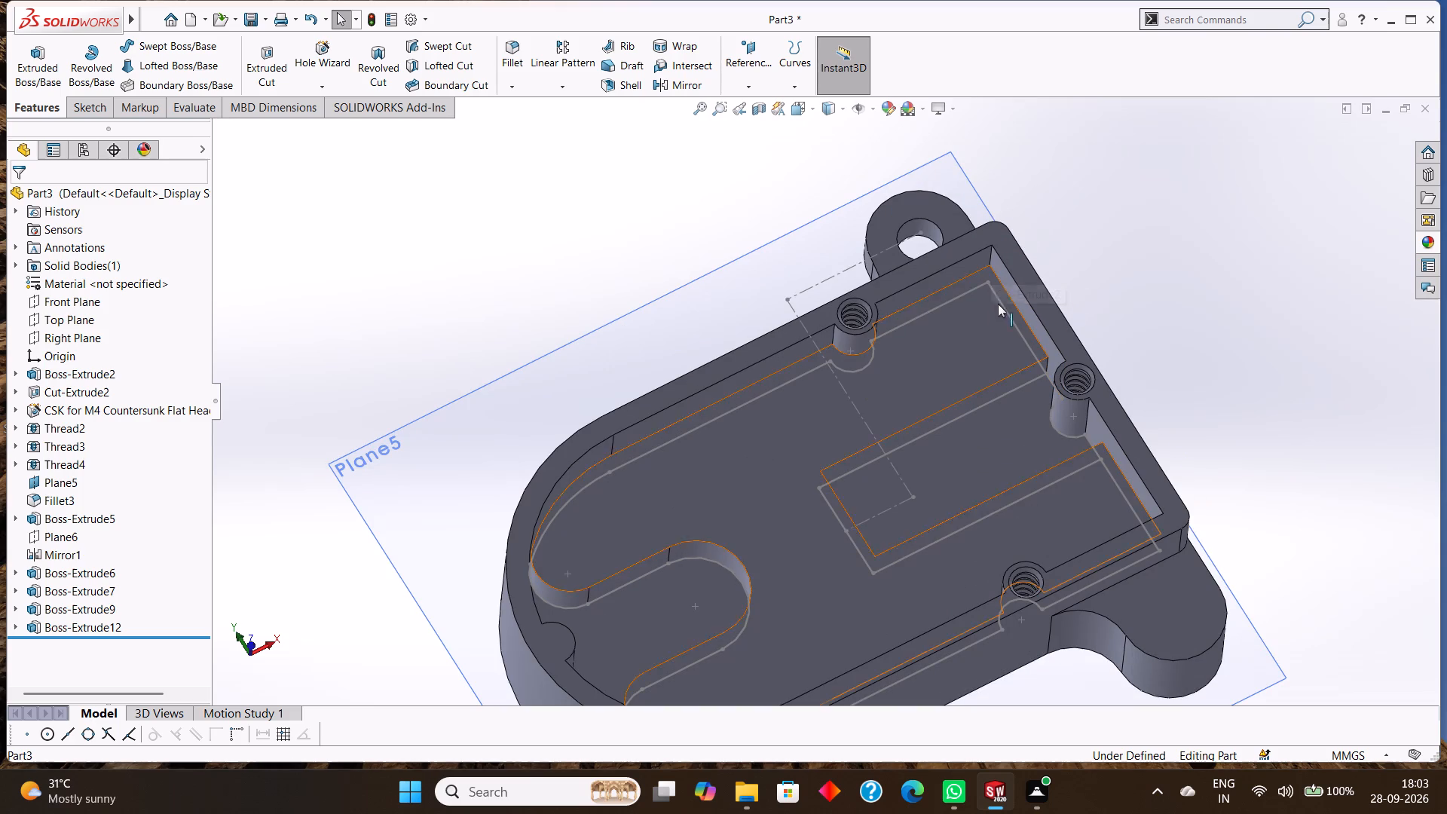
{"action": "scroll", "coordinate": [807, 382], "scroll_direction": "up", "scroll_amount": 3}
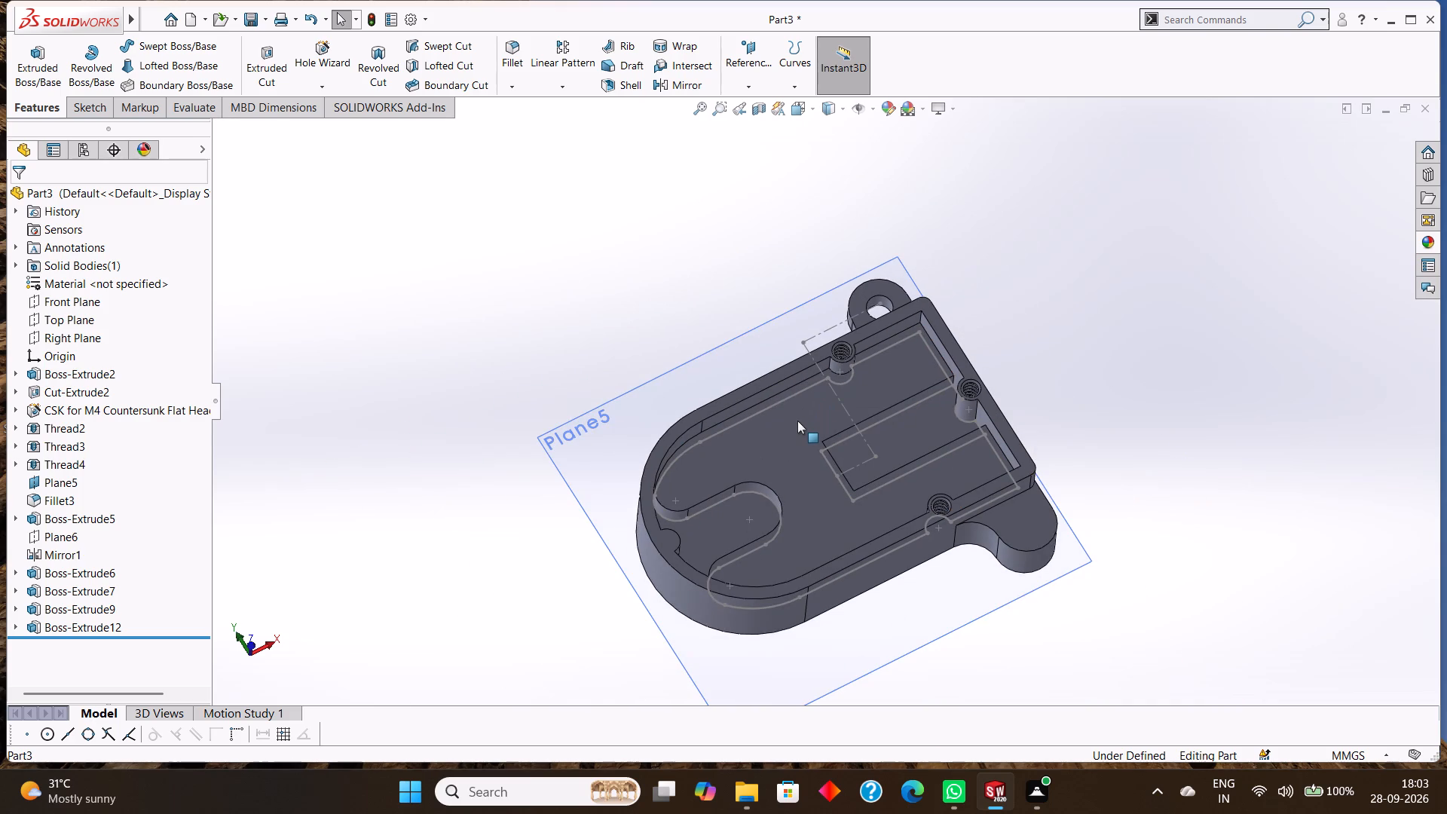
{"action": "scroll", "coordinate": [797, 421], "scroll_direction": "up", "scroll_amount": 1}
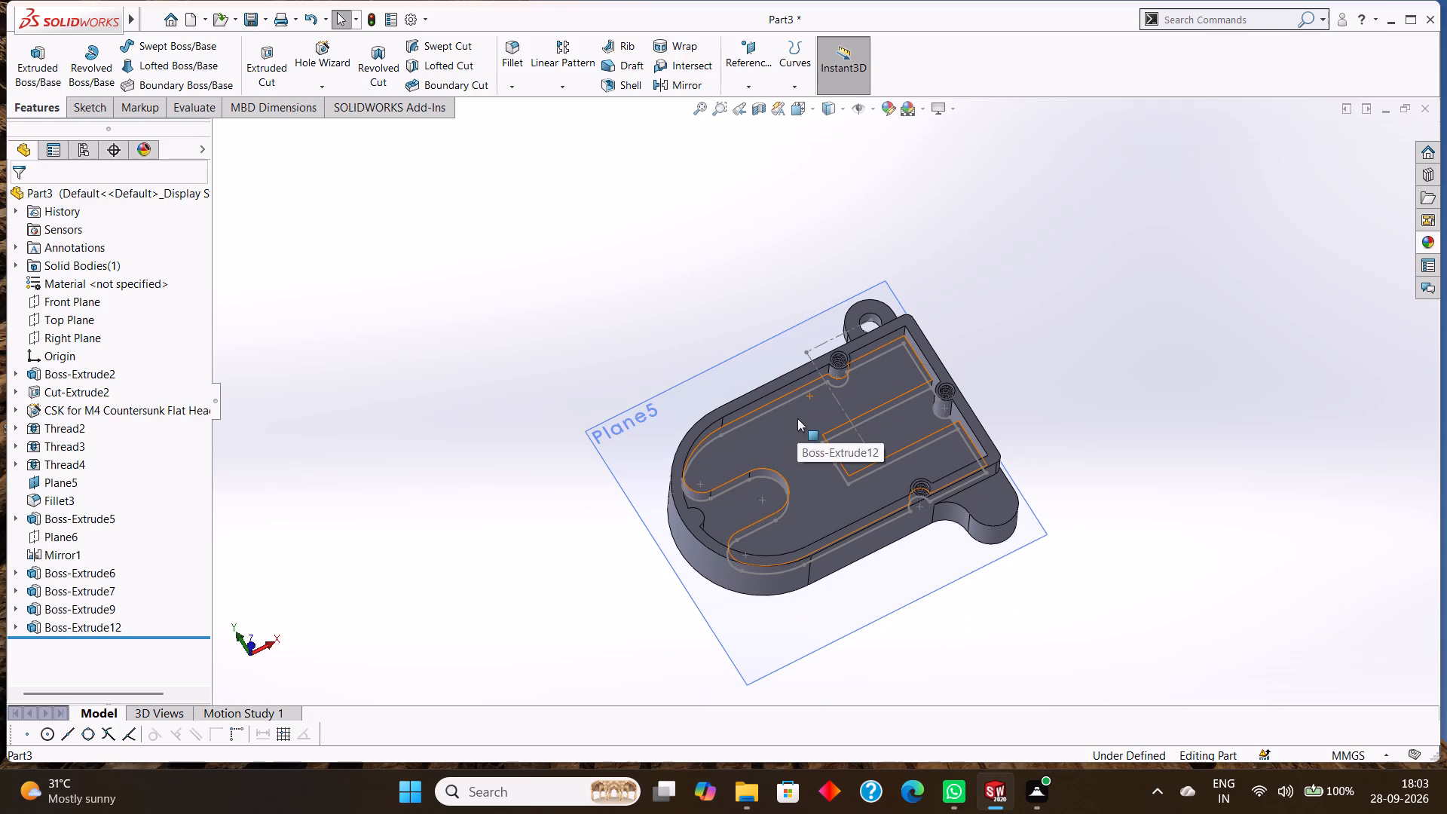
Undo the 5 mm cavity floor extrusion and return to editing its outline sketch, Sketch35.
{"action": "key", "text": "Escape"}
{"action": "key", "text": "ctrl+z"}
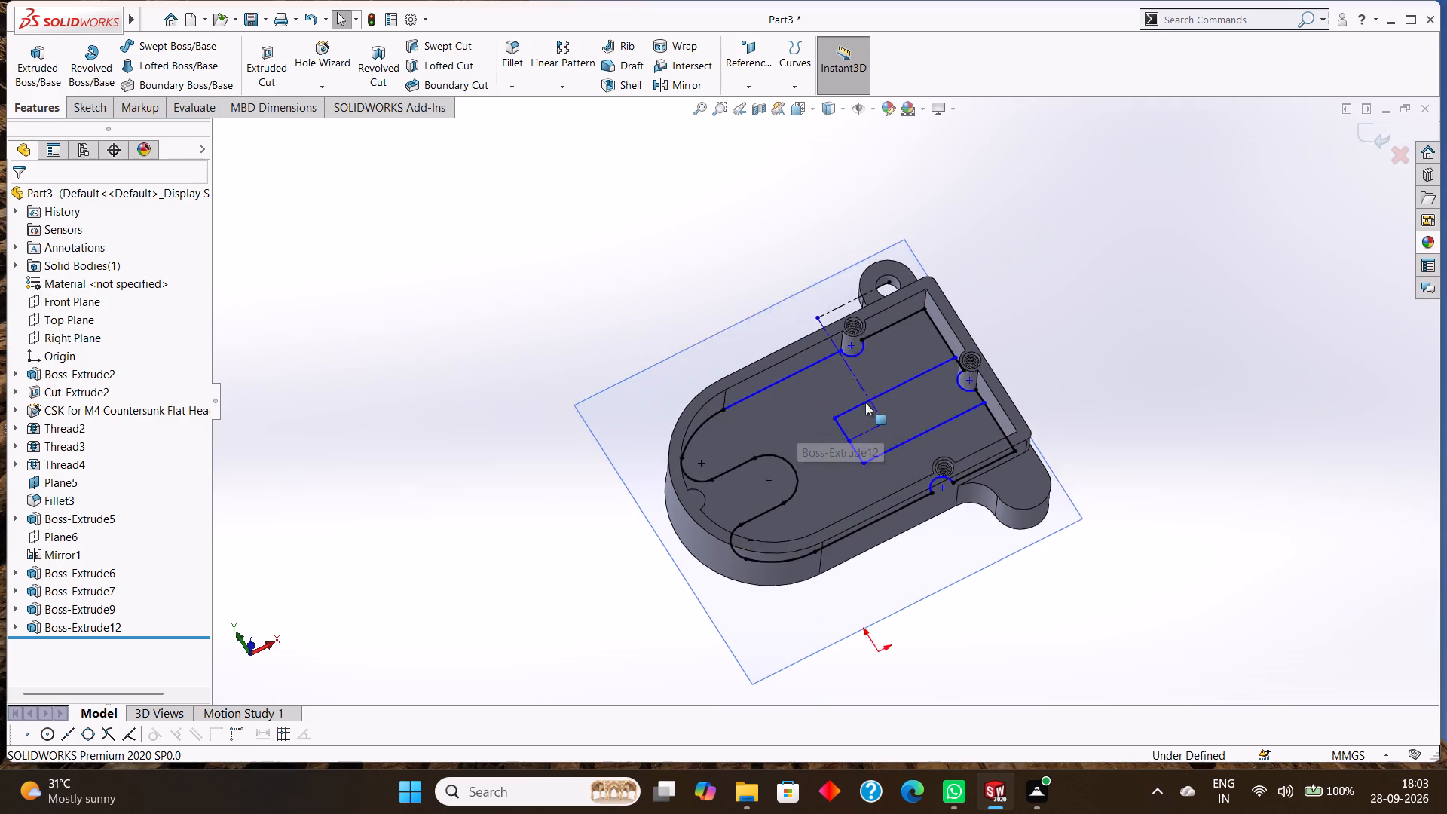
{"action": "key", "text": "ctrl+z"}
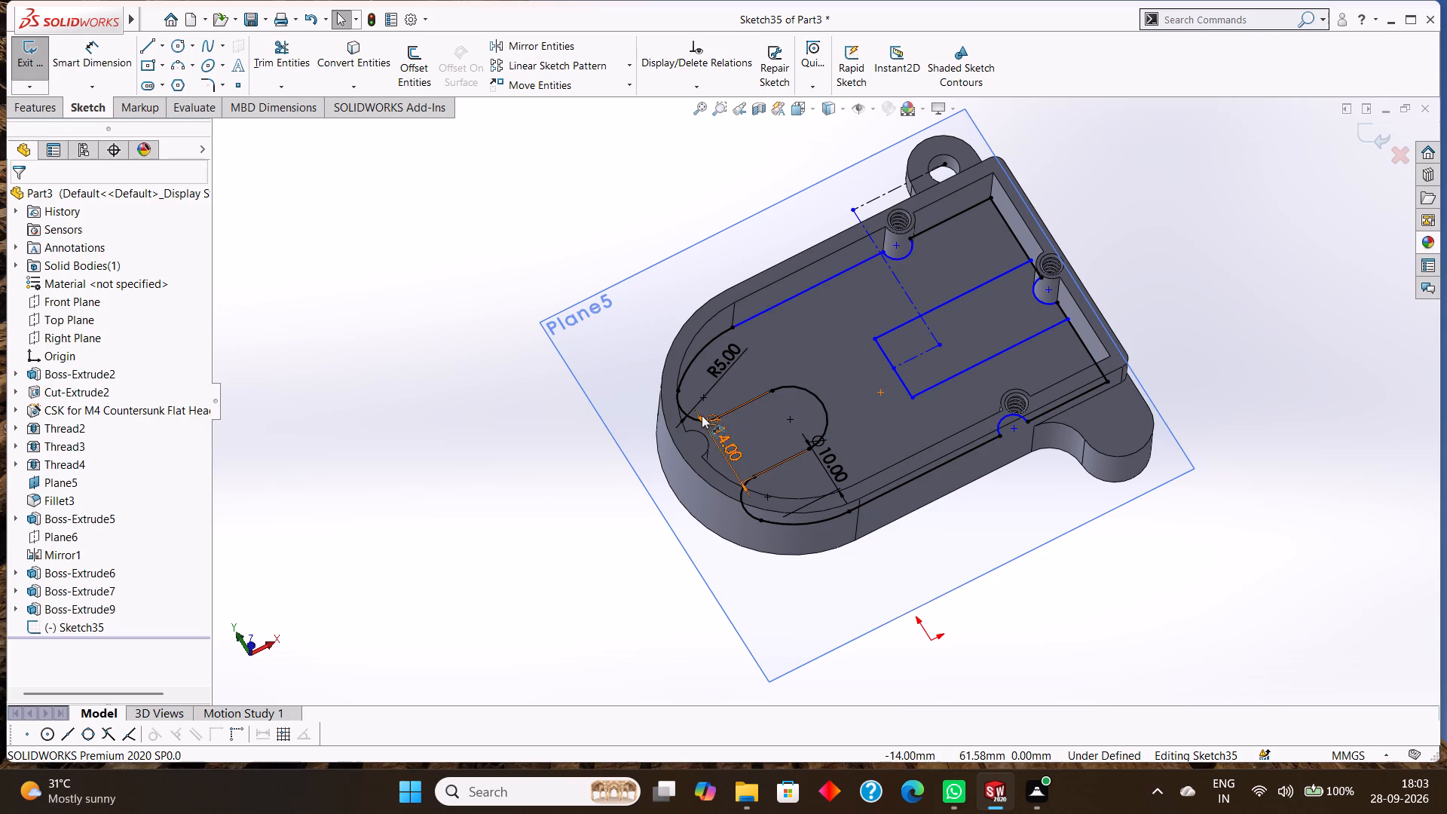
Delete both outline lines along the long side nearest the holed lug and the longer square-end segment from Sketch35.
{"action": "right_click", "coordinate": [821, 285]}
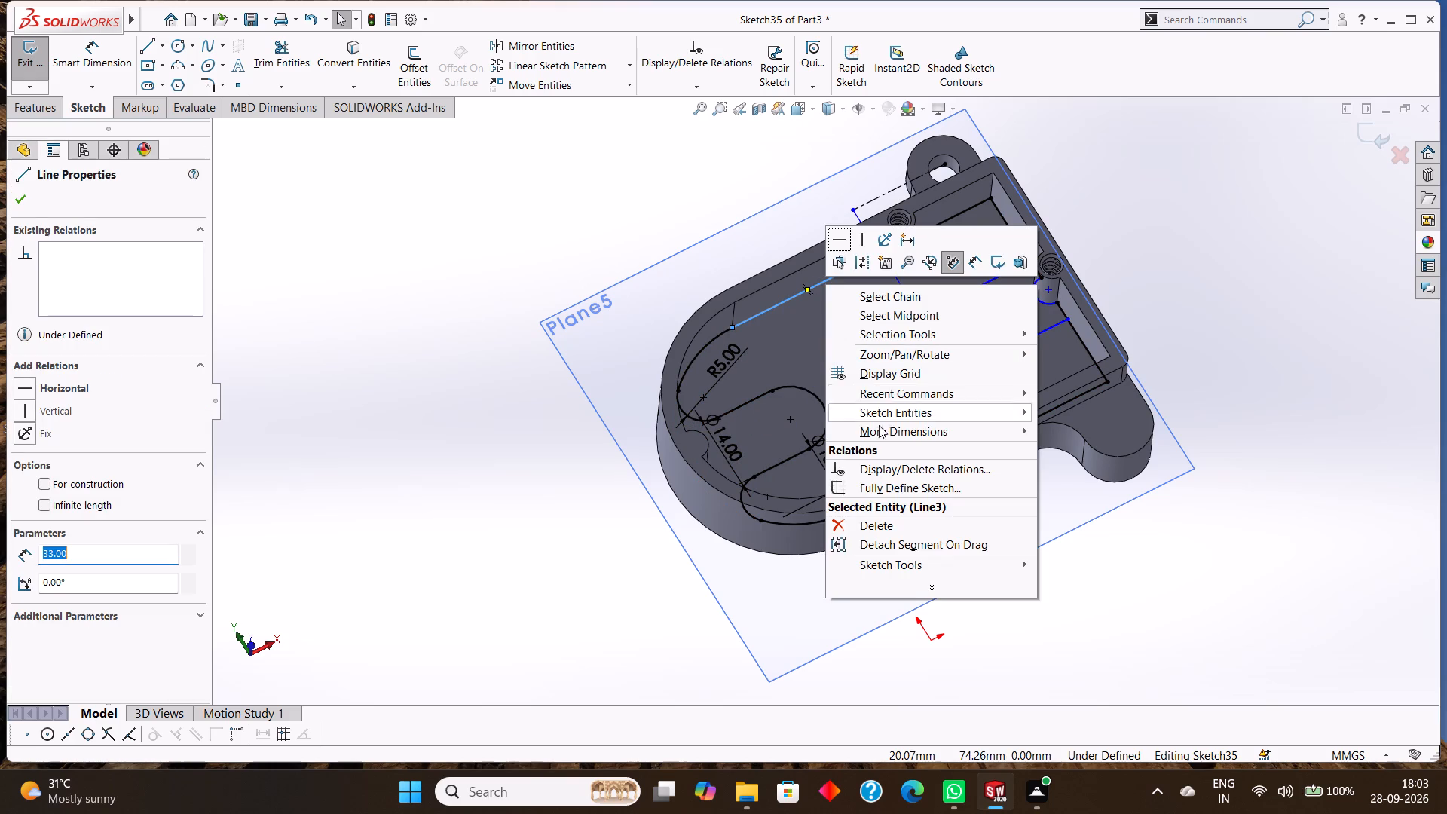
{"action": "left_click", "coordinate": [898, 525]}
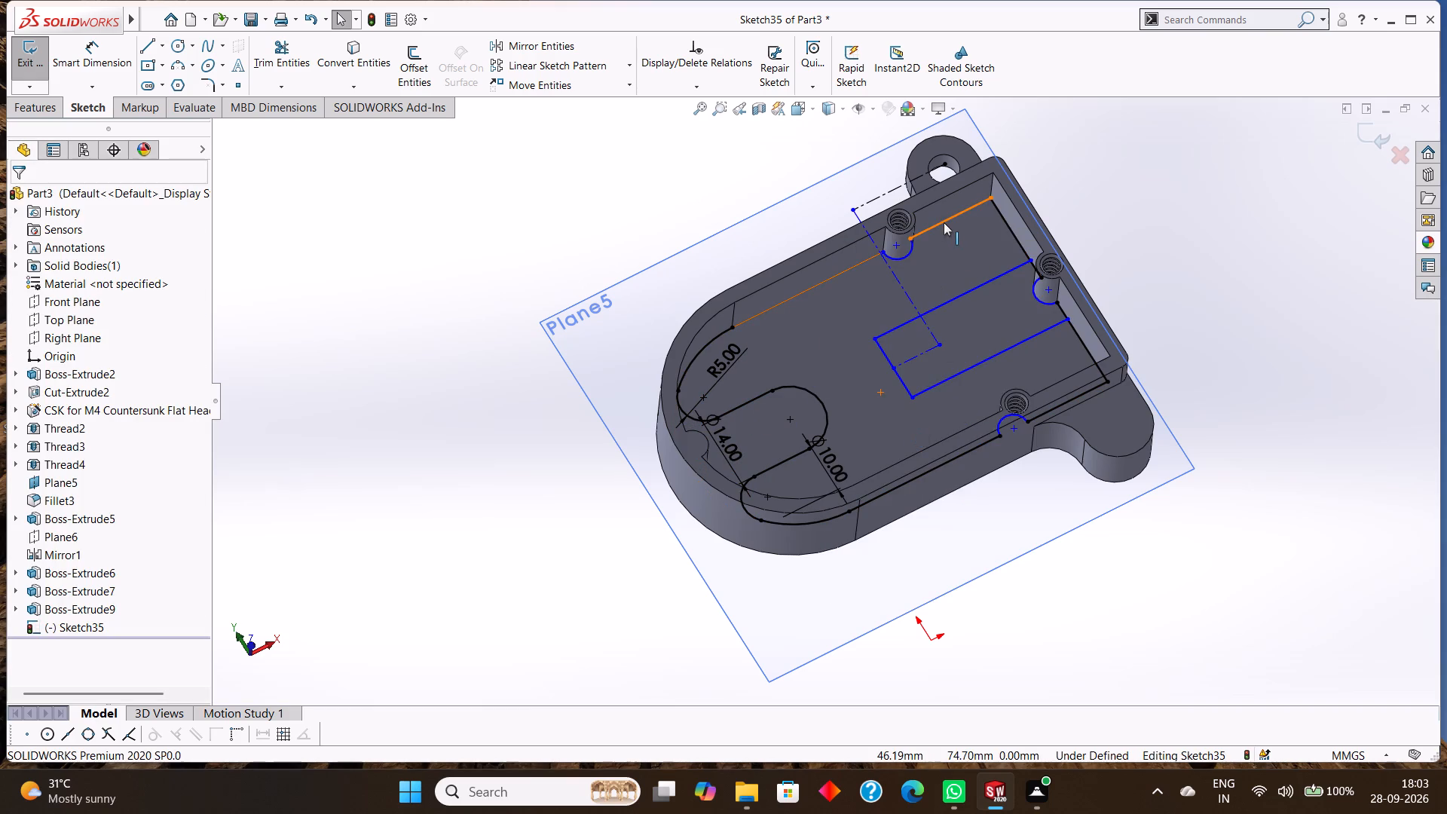
{"action": "right_click", "coordinate": [944, 222]}
{"action": "left_click", "coordinate": [1011, 460]}
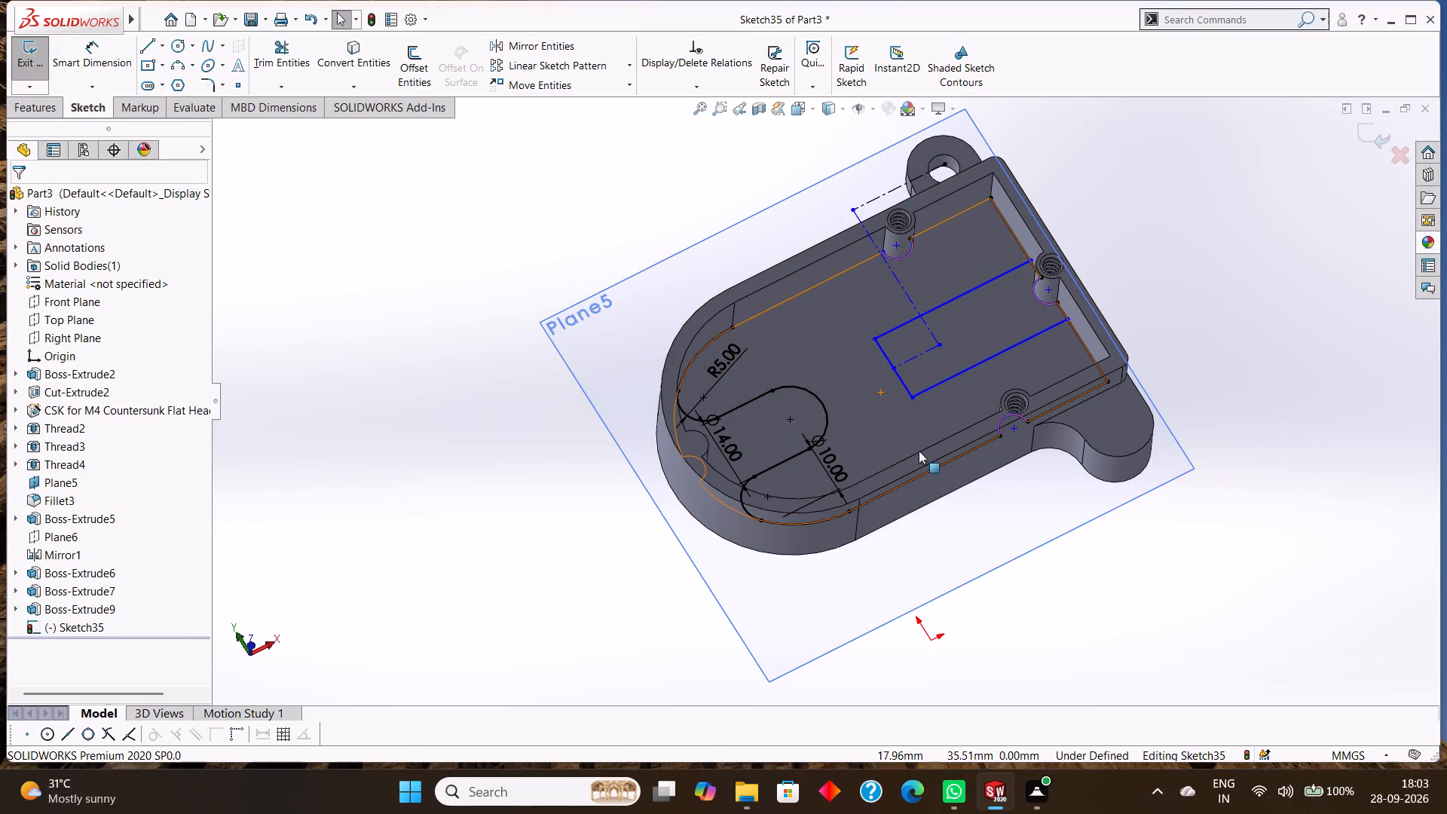
{"action": "right_click", "coordinate": [1078, 338]}
{"action": "left_click", "coordinate": [1148, 576]}
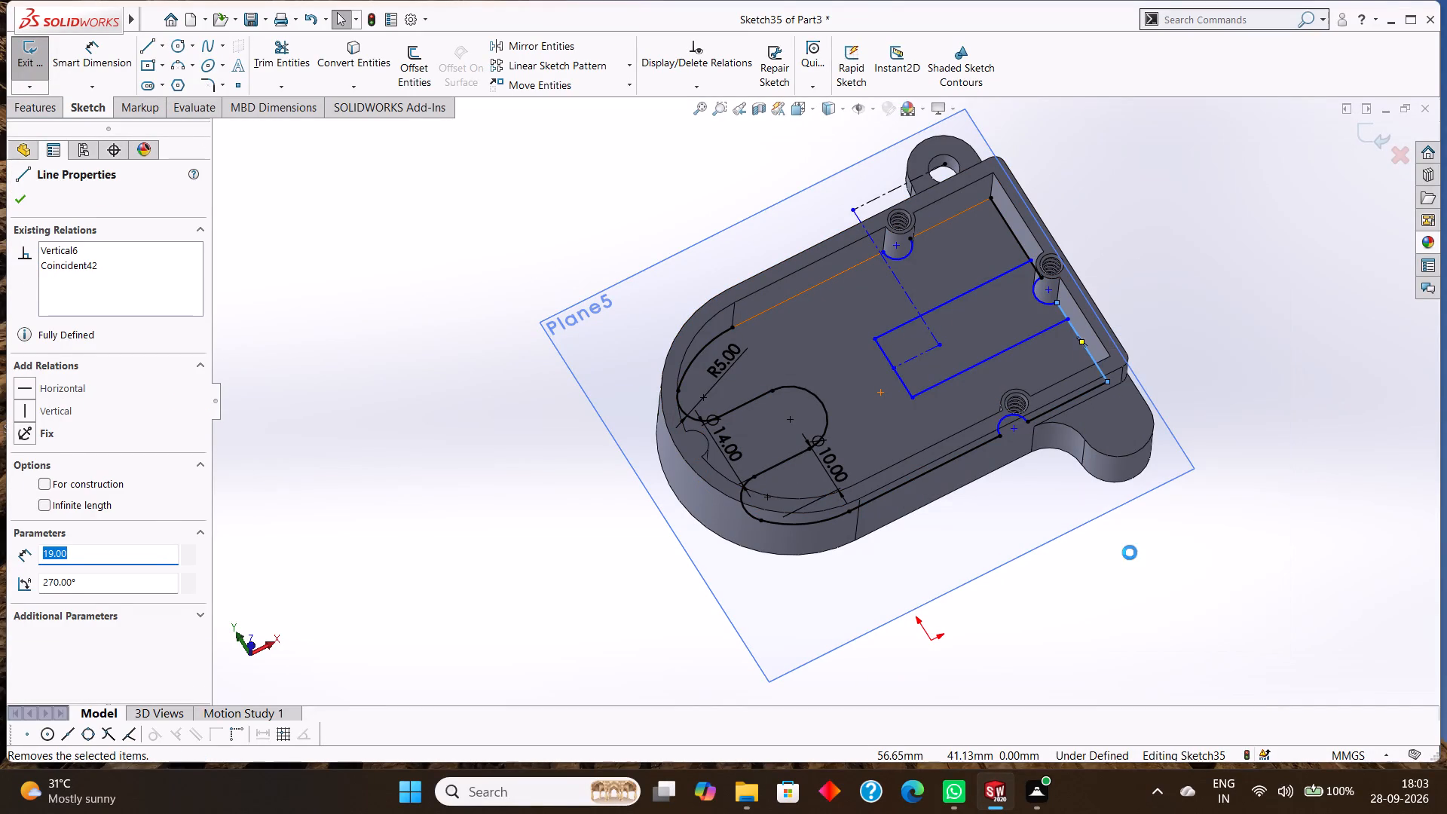
Delete the rectangular slot's two long lines and one half of its inner end line from Sketch35.
{"action": "right_click", "coordinate": [1036, 335]}
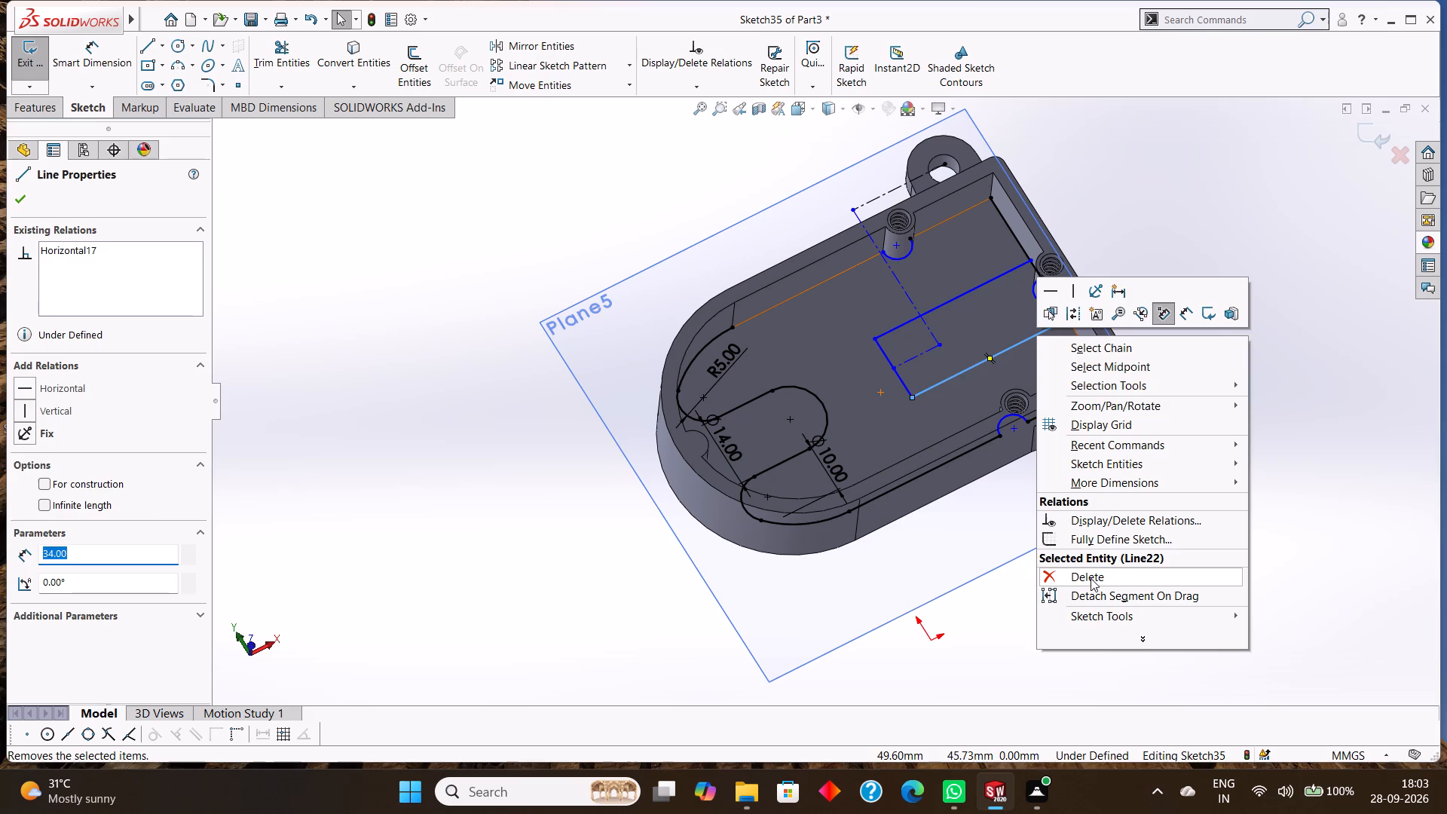
{"action": "left_click_drag", "start_coordinate": [1091, 578], "coordinate": [1086, 571]}
{"action": "right_click", "coordinate": [925, 314]}
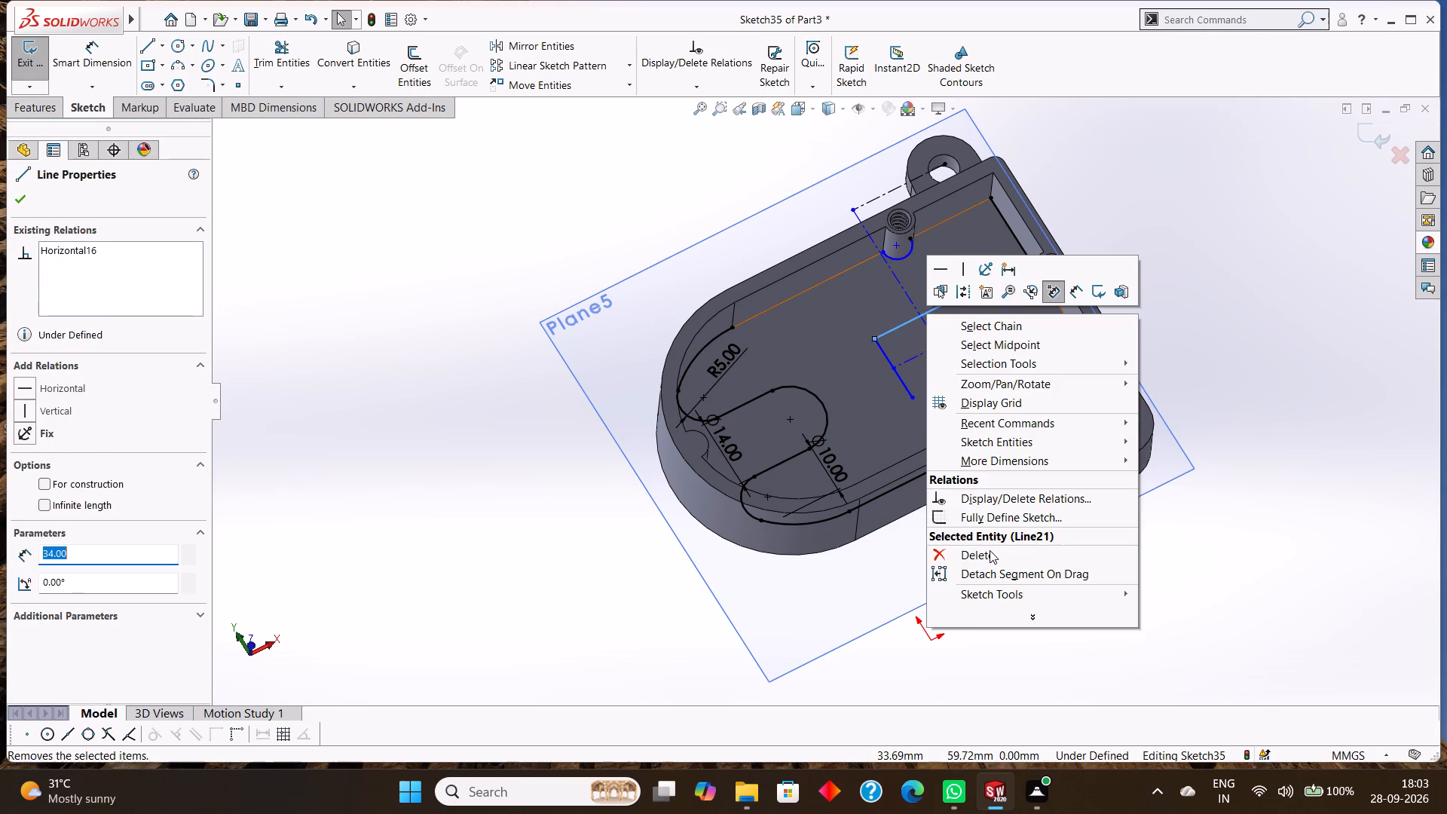
{"action": "left_click", "coordinate": [990, 551]}
{"action": "right_click", "coordinate": [889, 355]}
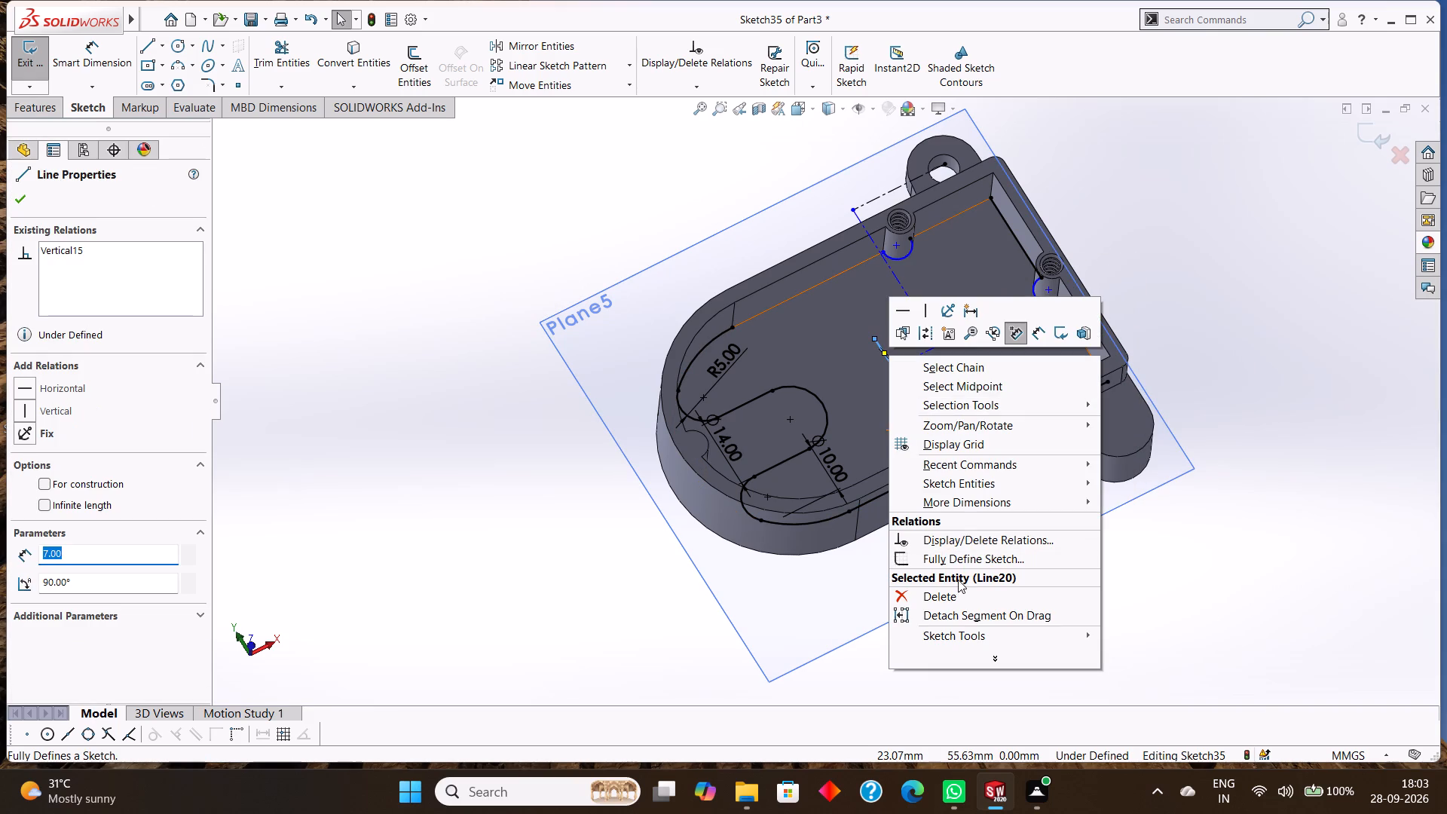
{"action": "left_click", "coordinate": [962, 593]}
Delete the two construction lines leading to the rectangular slot and the remaining half of its inner end line.
{"action": "right_click", "coordinate": [901, 283]}
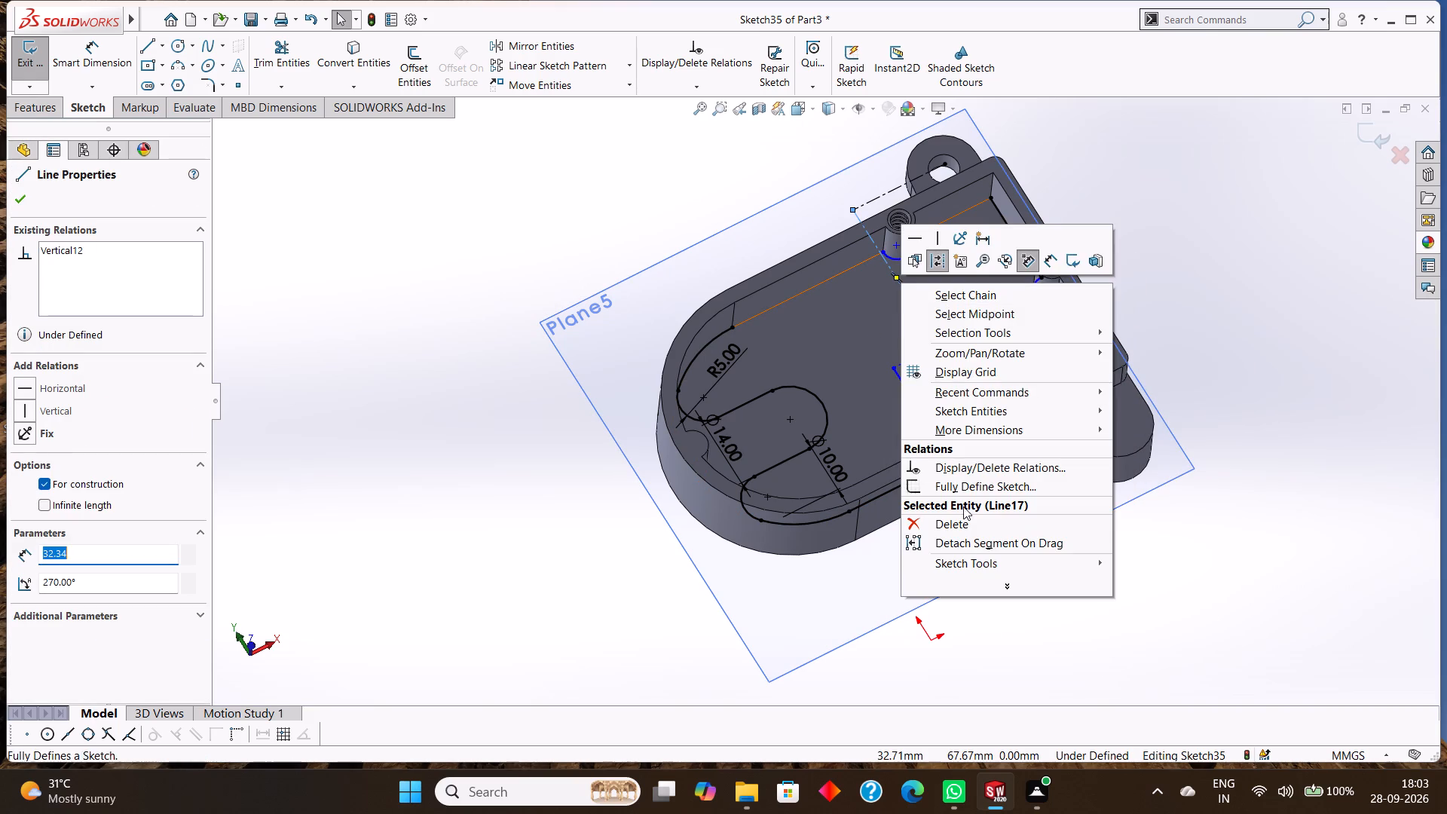
{"action": "left_click", "coordinate": [971, 521]}
{"action": "right_click", "coordinate": [867, 261]}
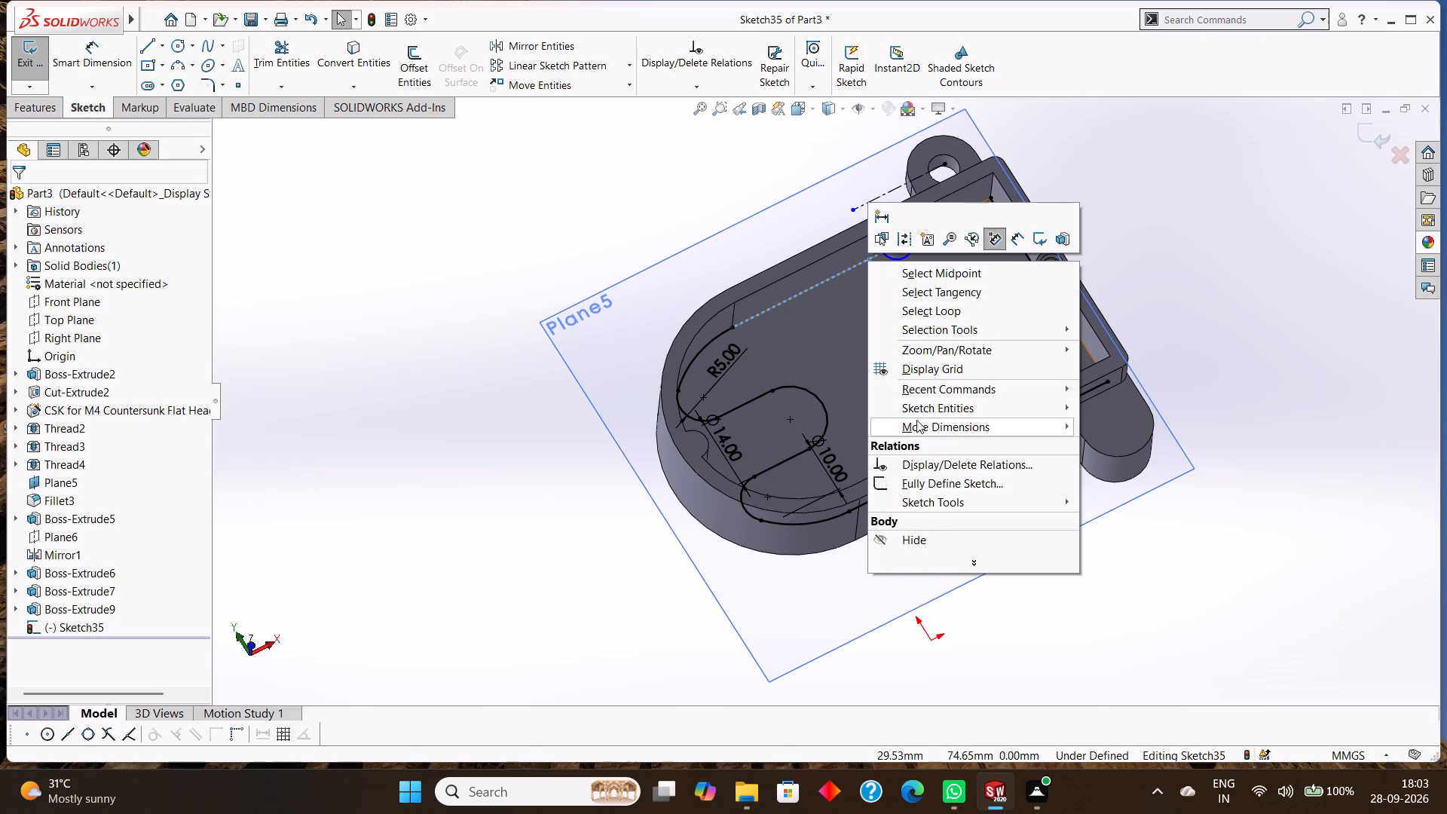
{"action": "left_click", "coordinate": [803, 324]}
{"action": "key", "text": "Escape"}
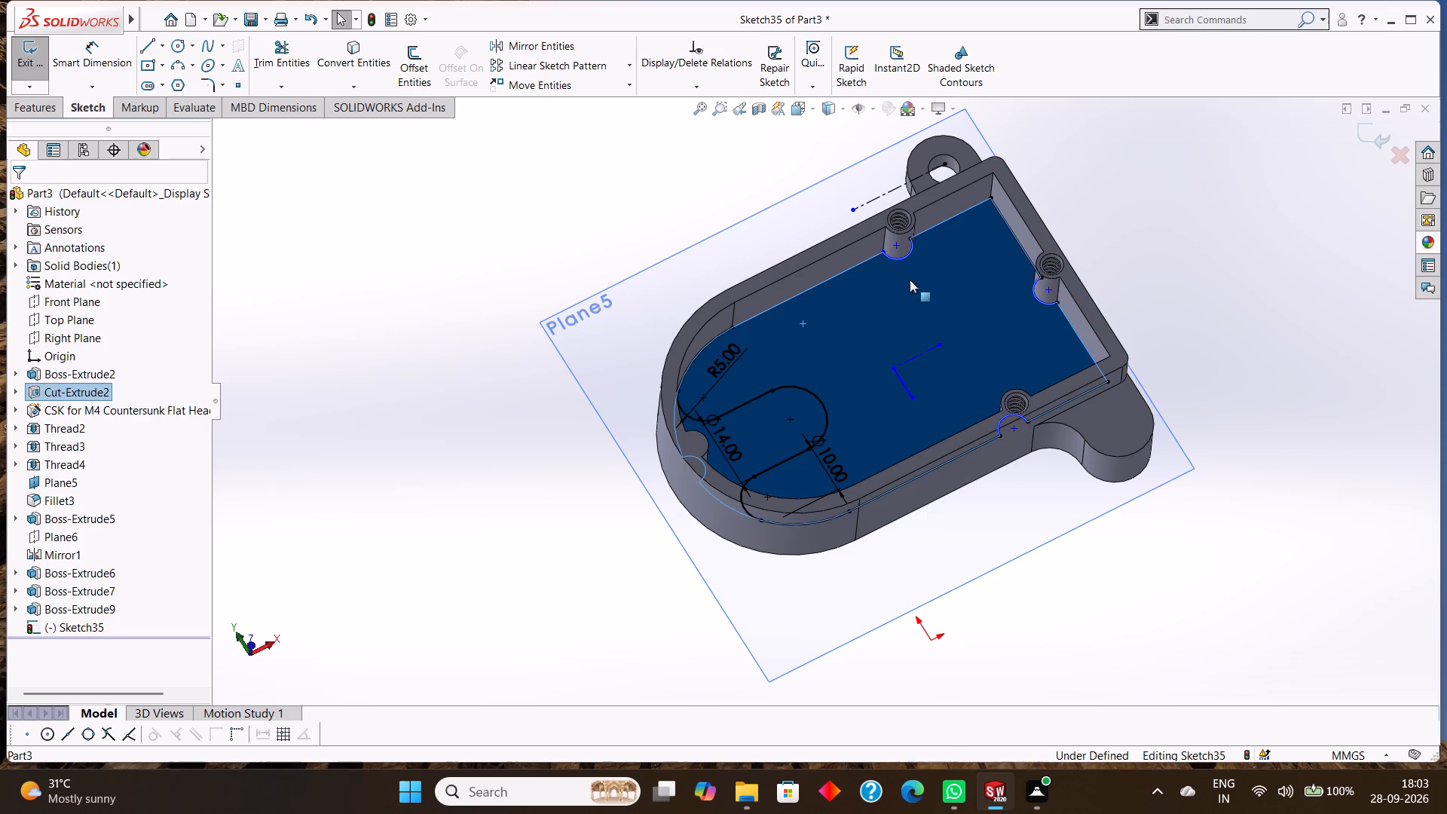
{"action": "key", "text": "Escape"}
{"action": "right_click", "coordinate": [915, 357]}
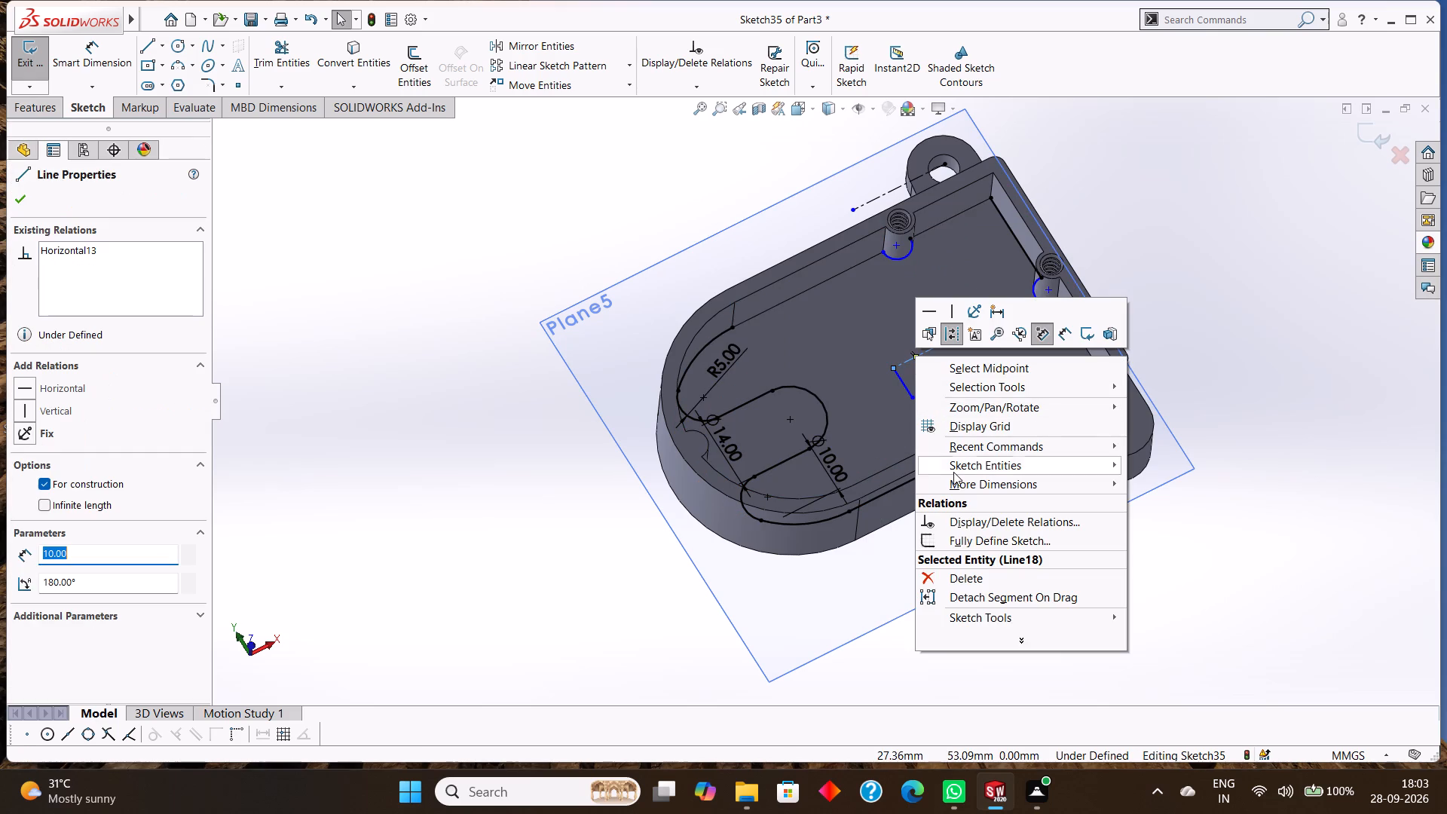
{"action": "left_click", "coordinate": [965, 574]}
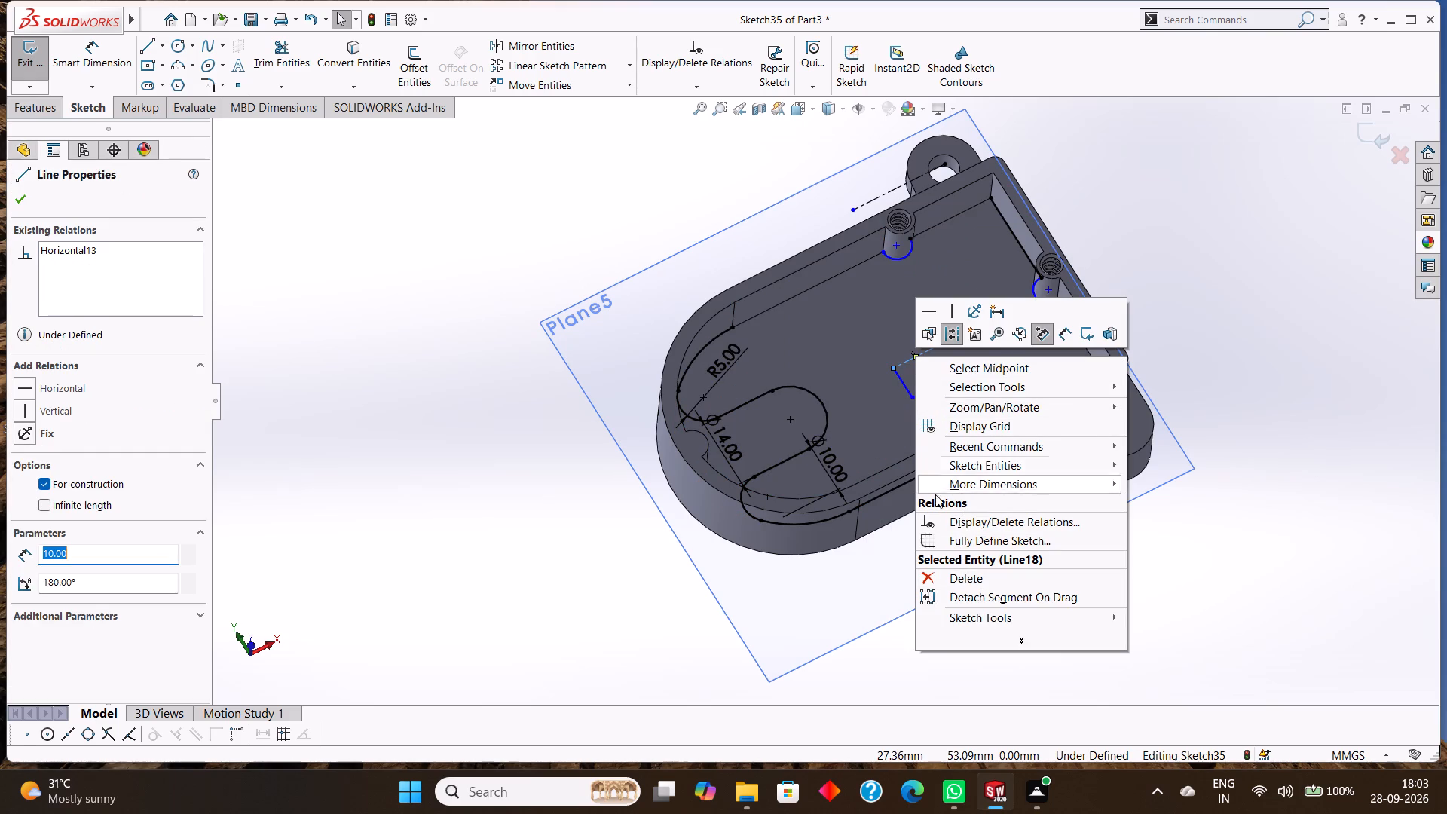
{"action": "left_click", "coordinate": [966, 582]}
{"action": "right_click", "coordinate": [907, 385]}
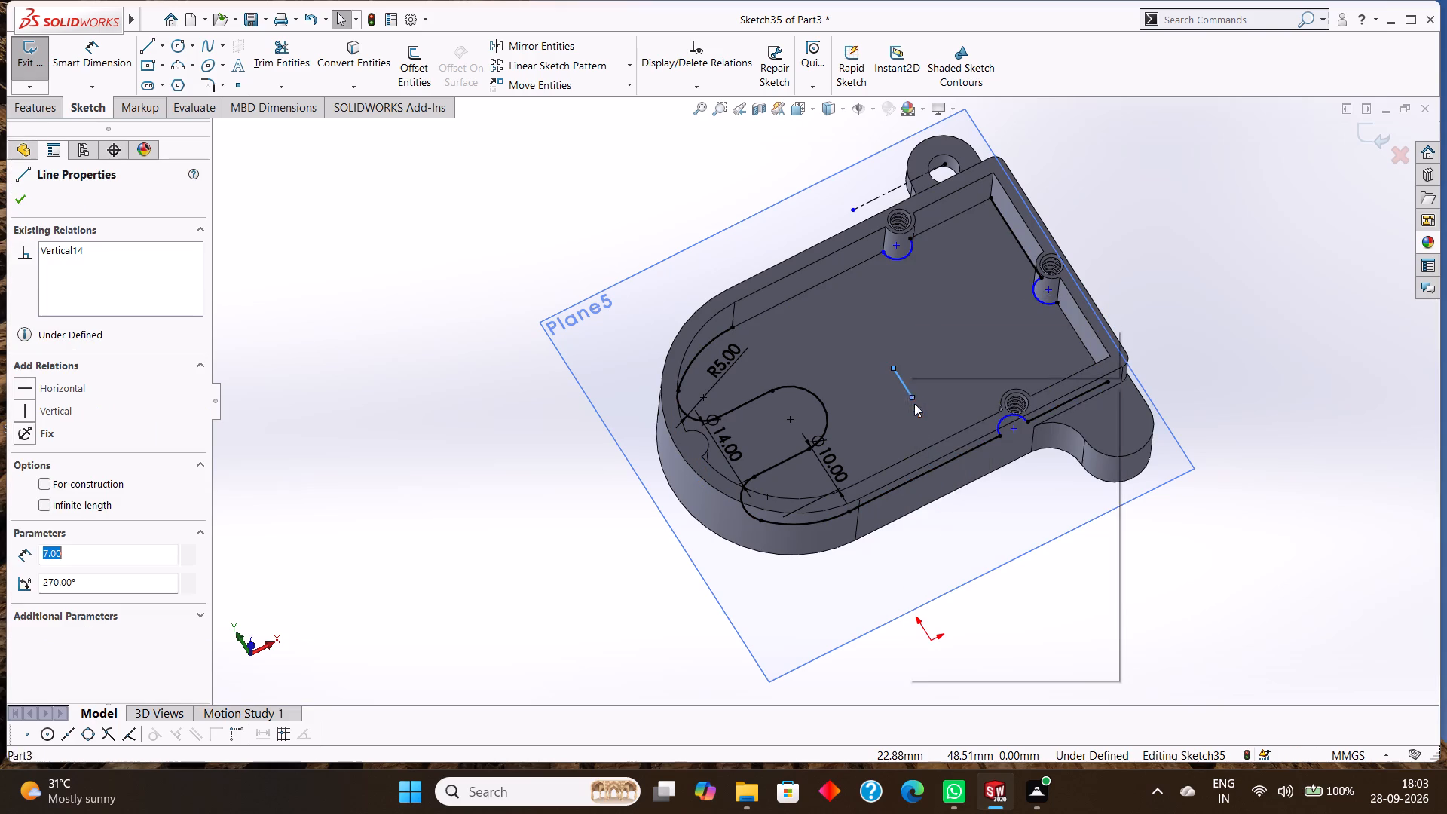
{"action": "left_click_drag", "start_coordinate": [965, 604], "coordinate": [972, 601]}
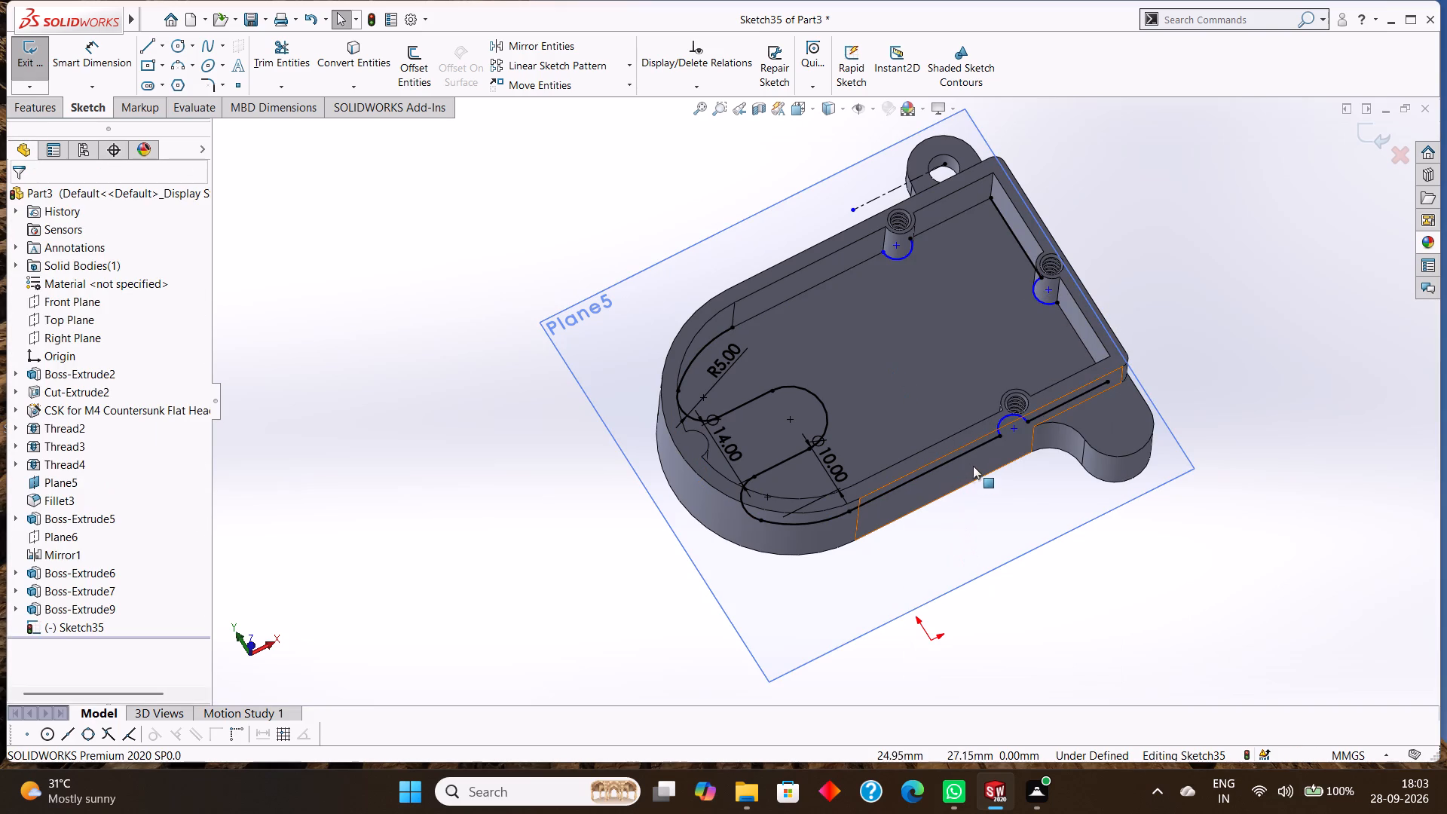
Delete both outline lines along the long side nearest the solid lug from Sketch35.
{"action": "right_click", "coordinate": [970, 451]}
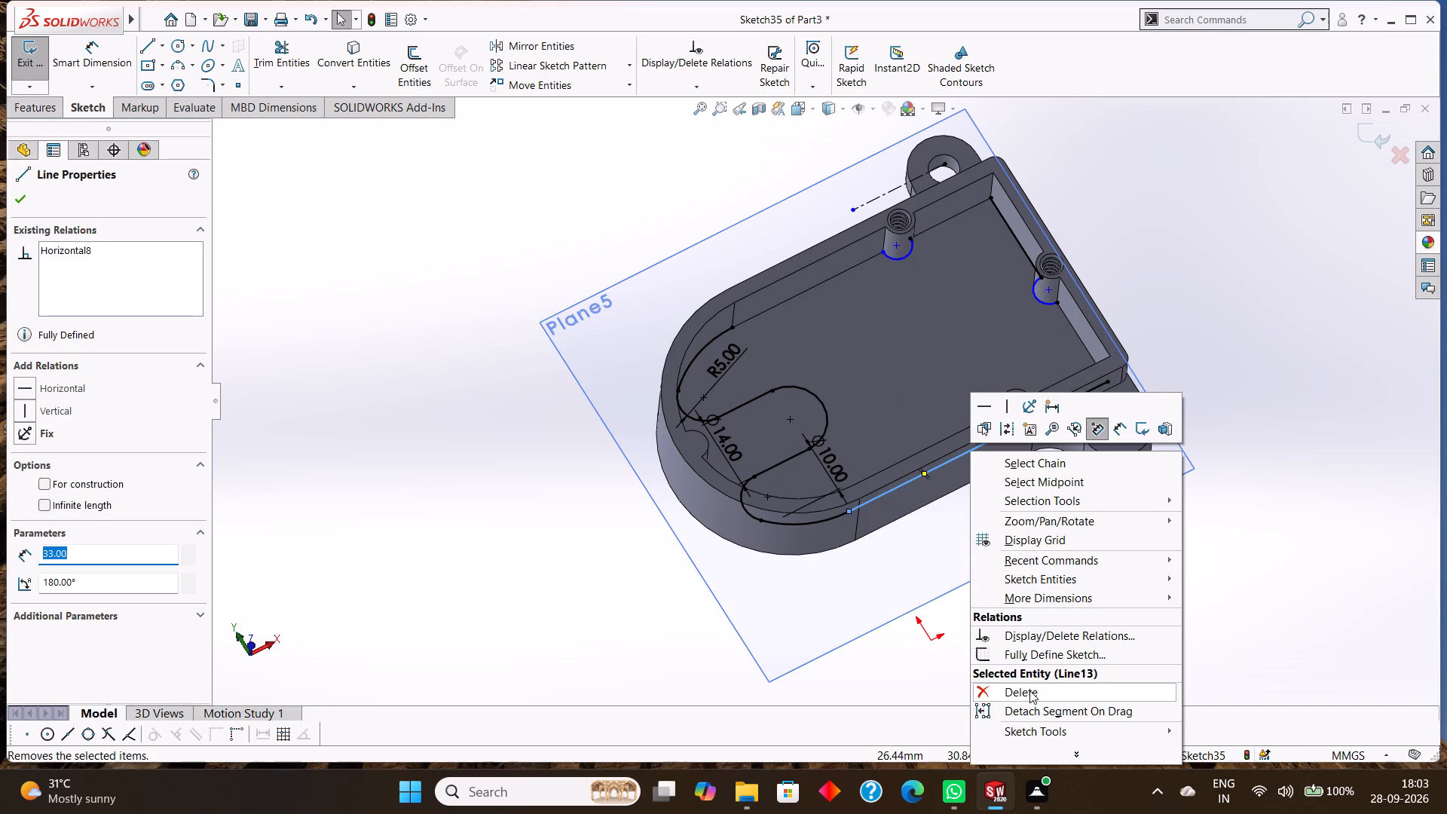
{"action": "left_click_drag", "start_coordinate": [1030, 691], "coordinate": [1032, 681]}
{"action": "left_click_drag", "start_coordinate": [1036, 690], "coordinate": [1036, 684]}
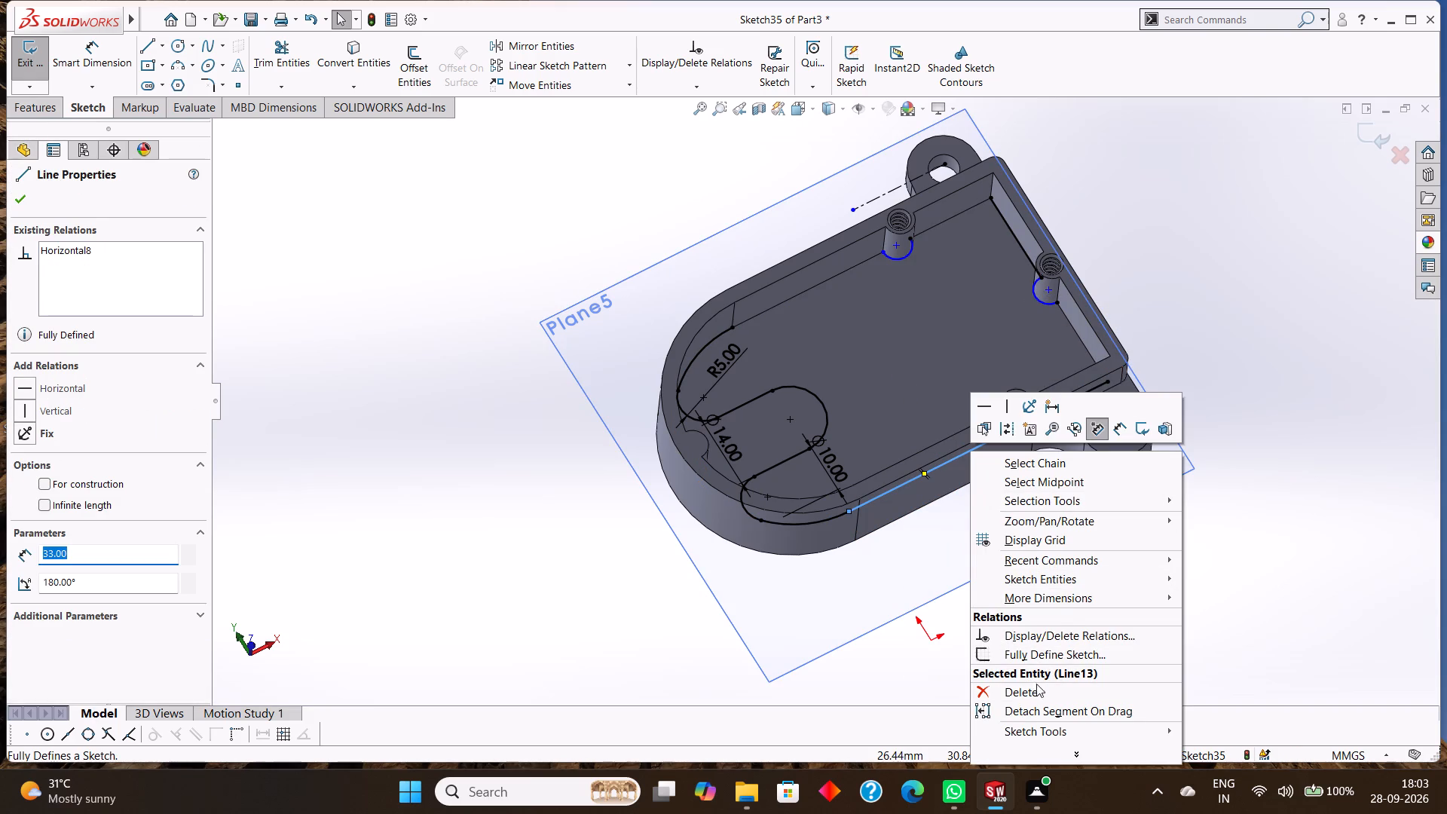
{"action": "left_click_drag", "start_coordinate": [1036, 684], "coordinate": [1036, 682]}
{"action": "left_click", "coordinate": [1022, 690]}
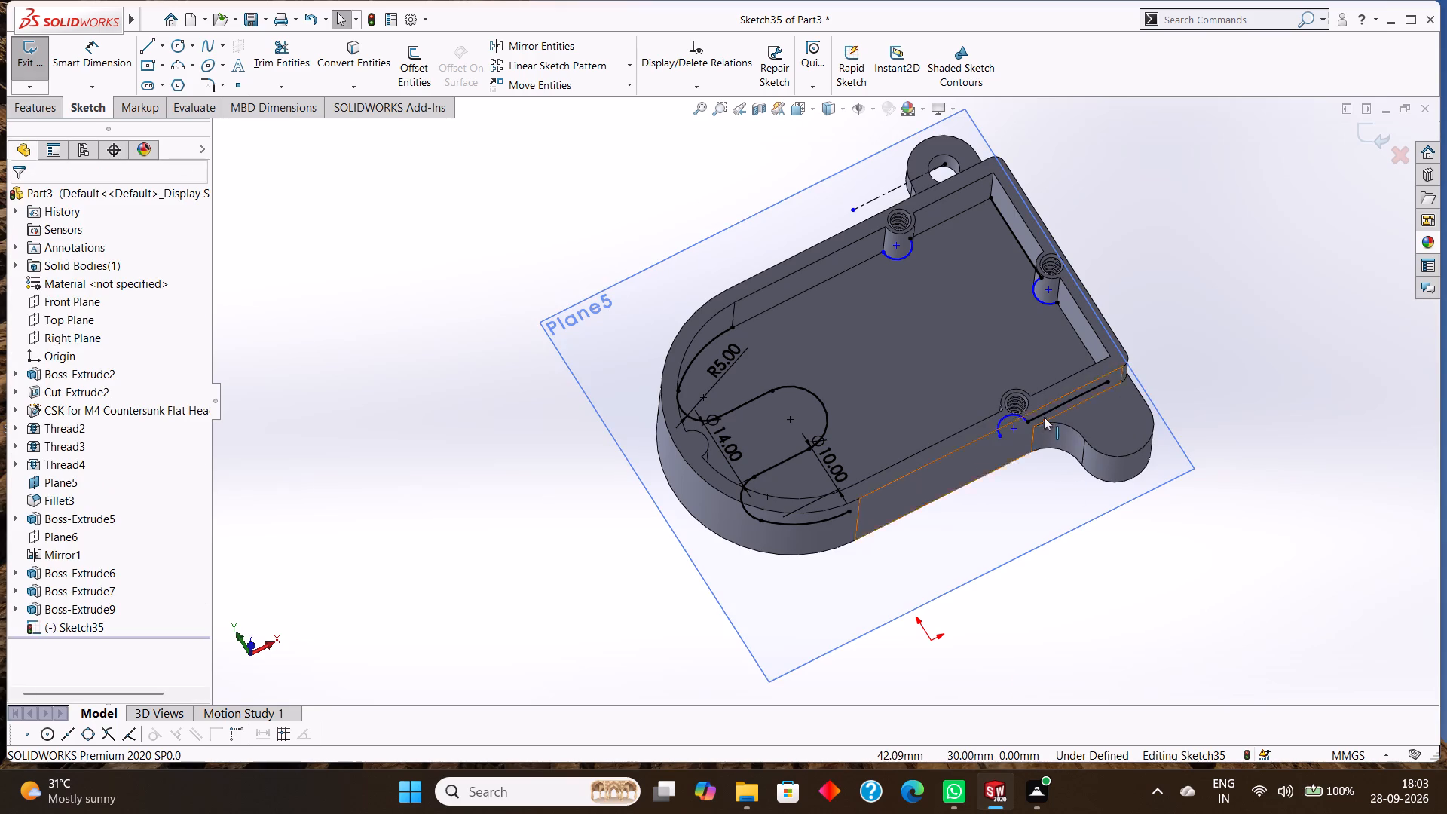
{"action": "right_click", "coordinate": [1044, 413]}
{"action": "left_click", "coordinate": [1096, 652]}
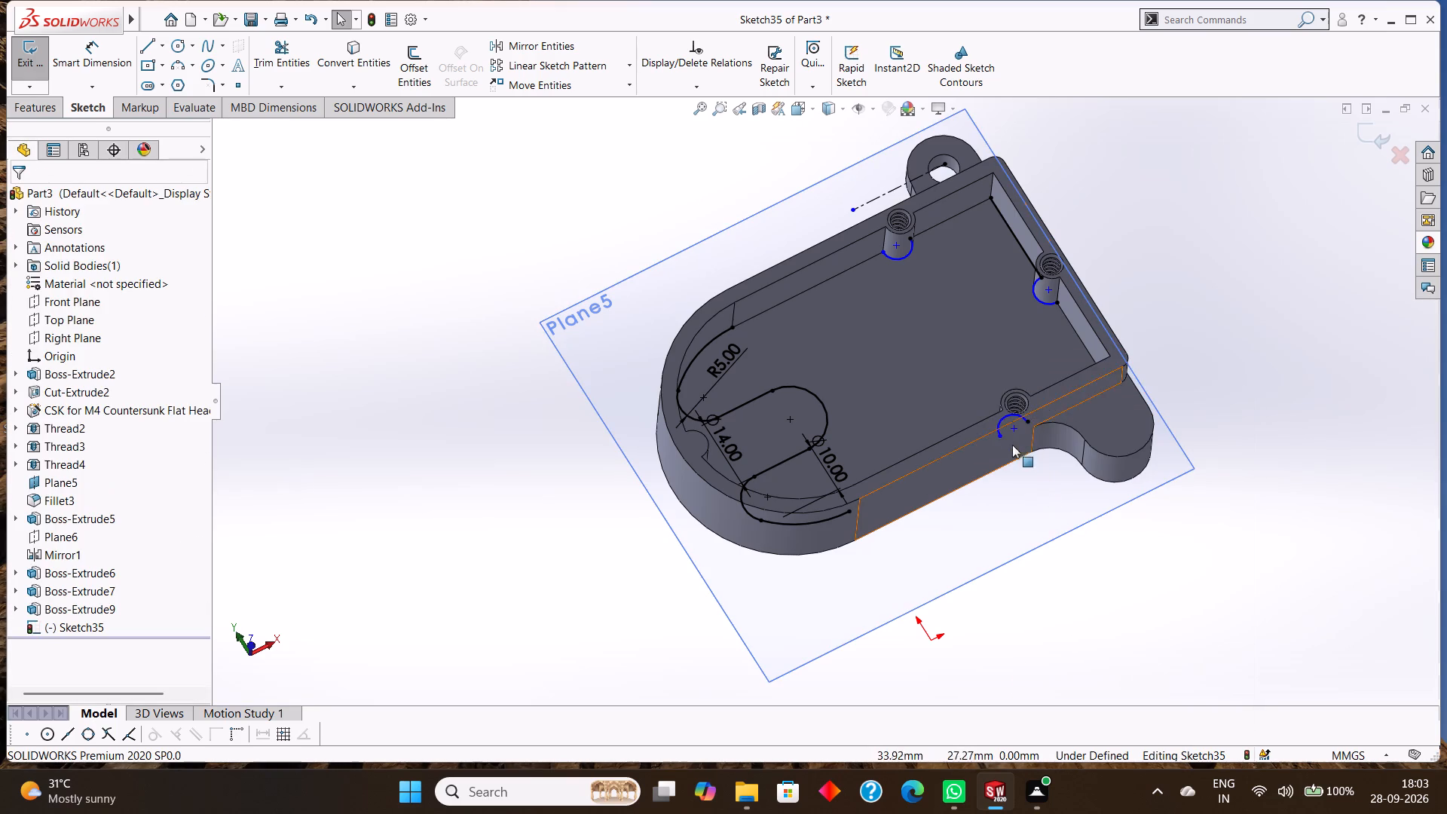
Delete the three arcs around the threaded bosses and the remaining square-end line from Sketch35.
{"action": "right_click", "coordinate": [1004, 420]}
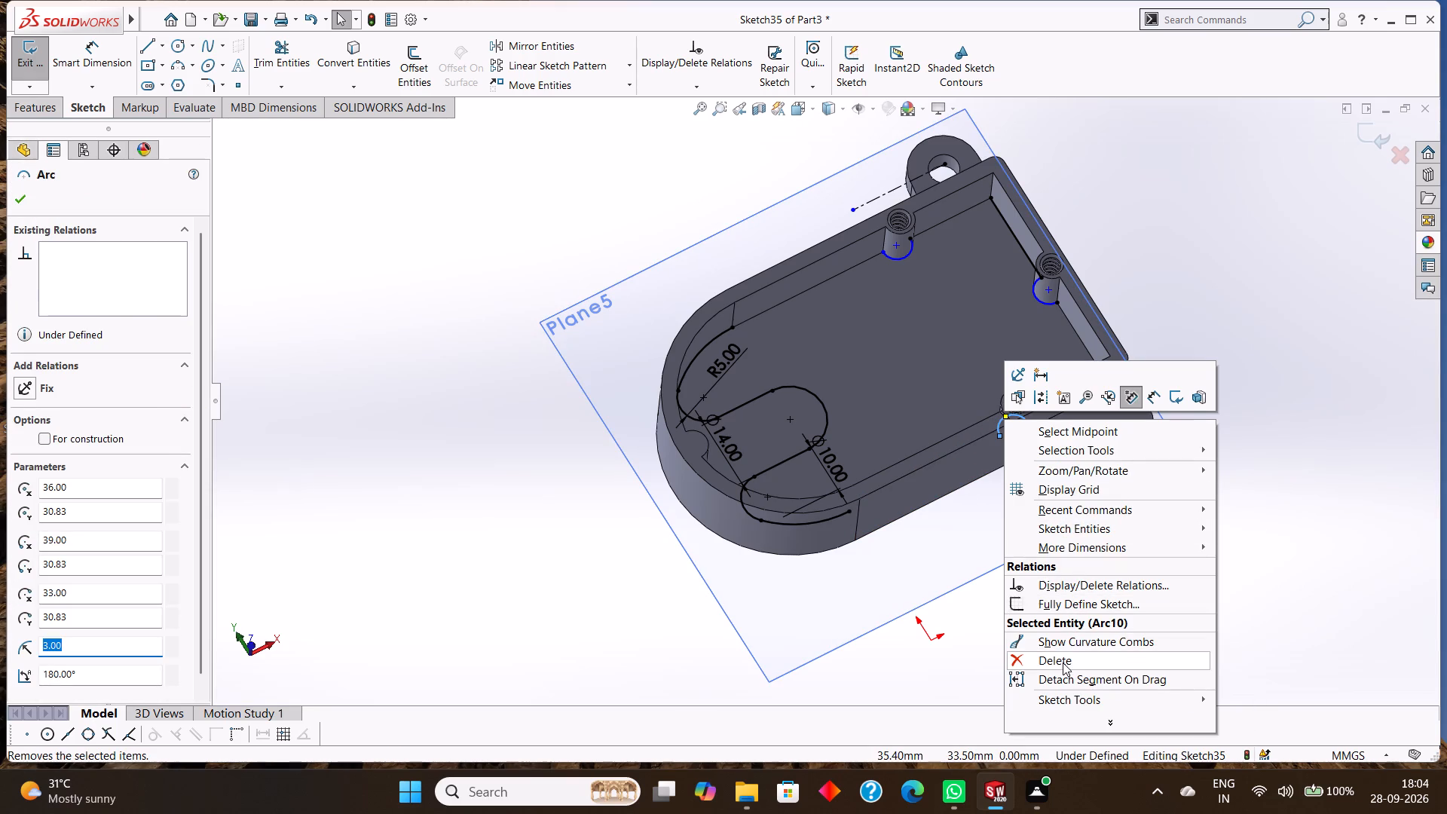
{"action": "left_click", "coordinate": [1063, 663]}
{"action": "right_click", "coordinate": [907, 251]}
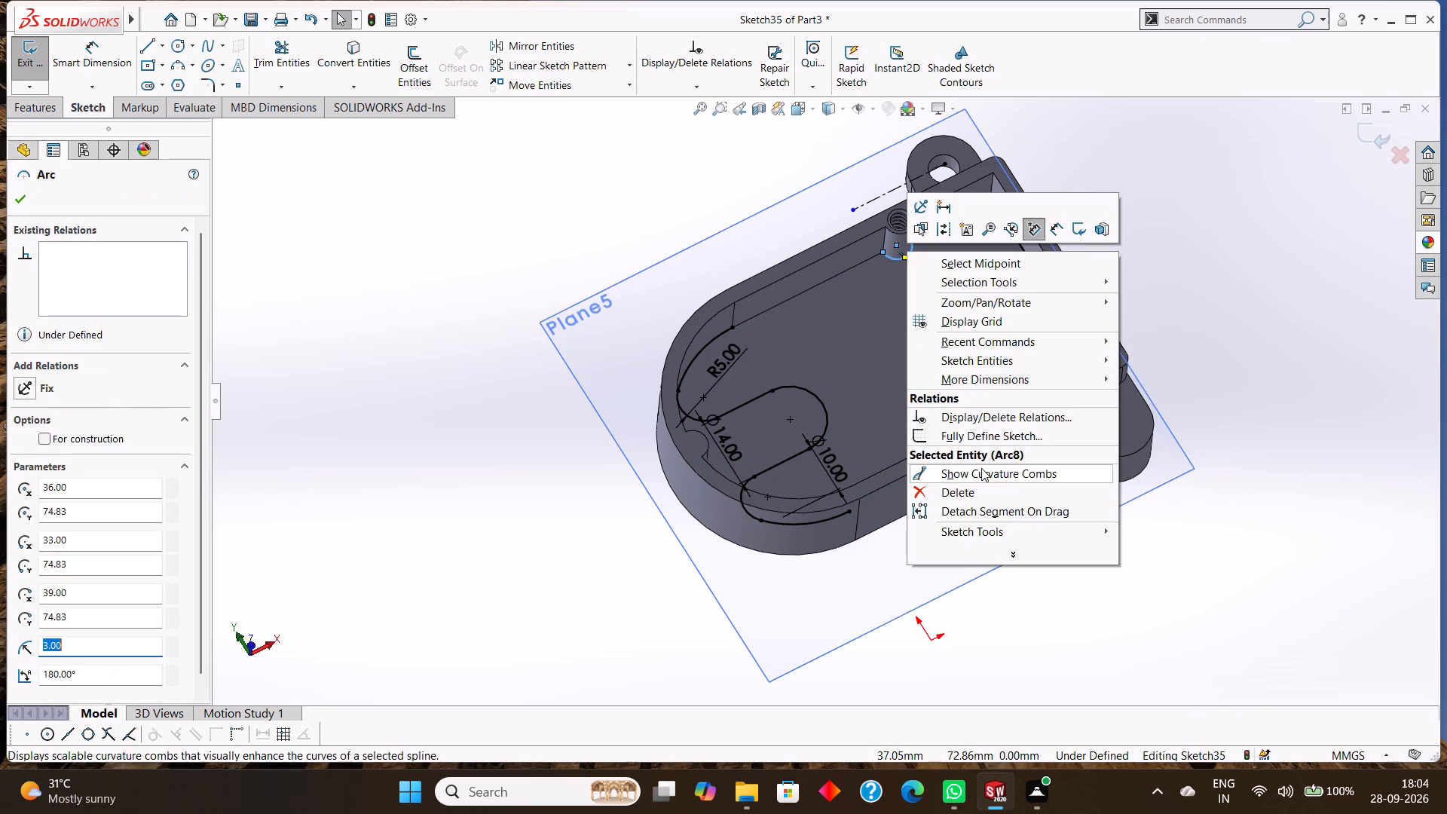
{"action": "left_click", "coordinate": [971, 491]}
{"action": "right_click", "coordinate": [1032, 297]}
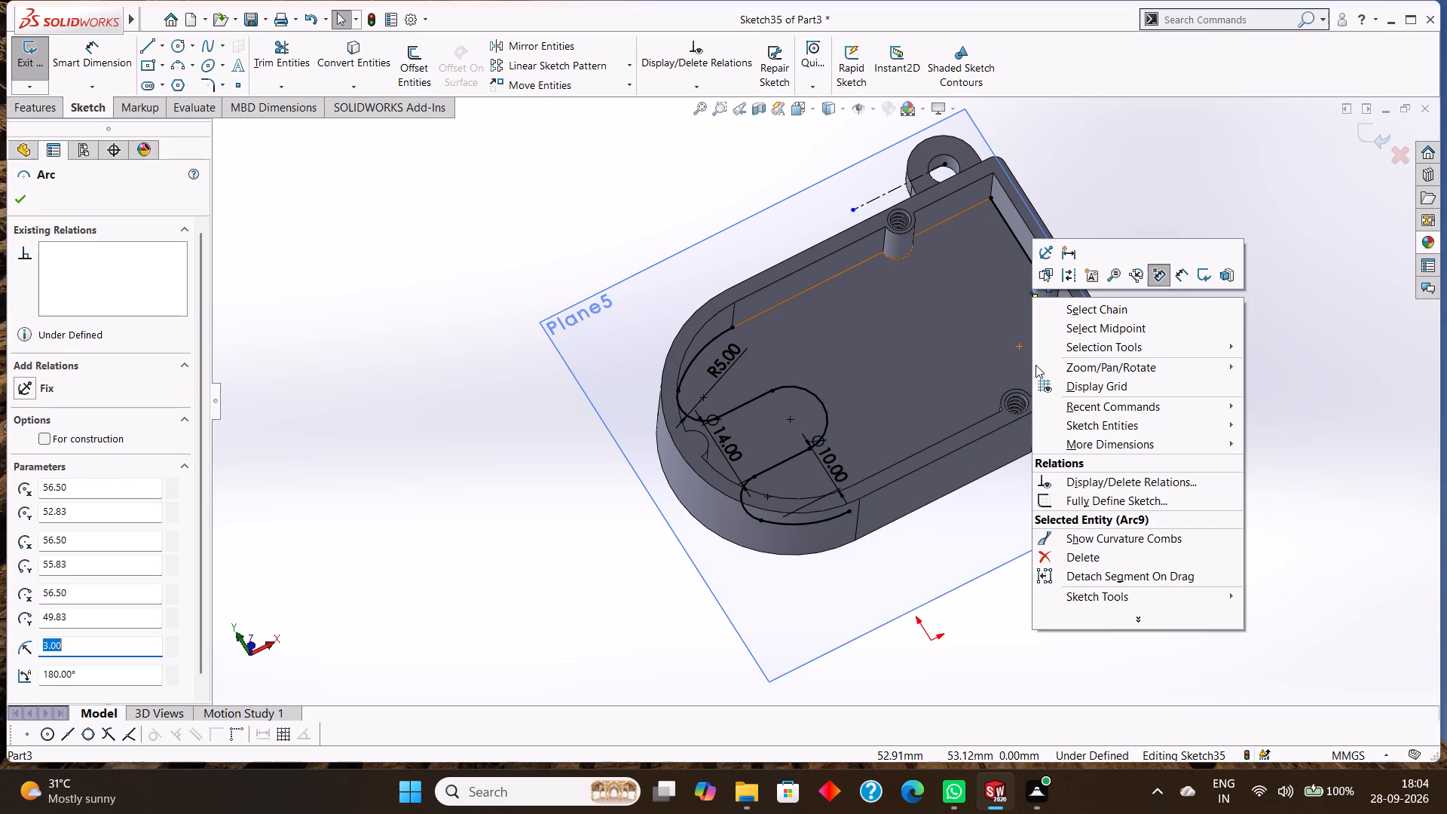
{"action": "left_click", "coordinate": [1087, 560]}
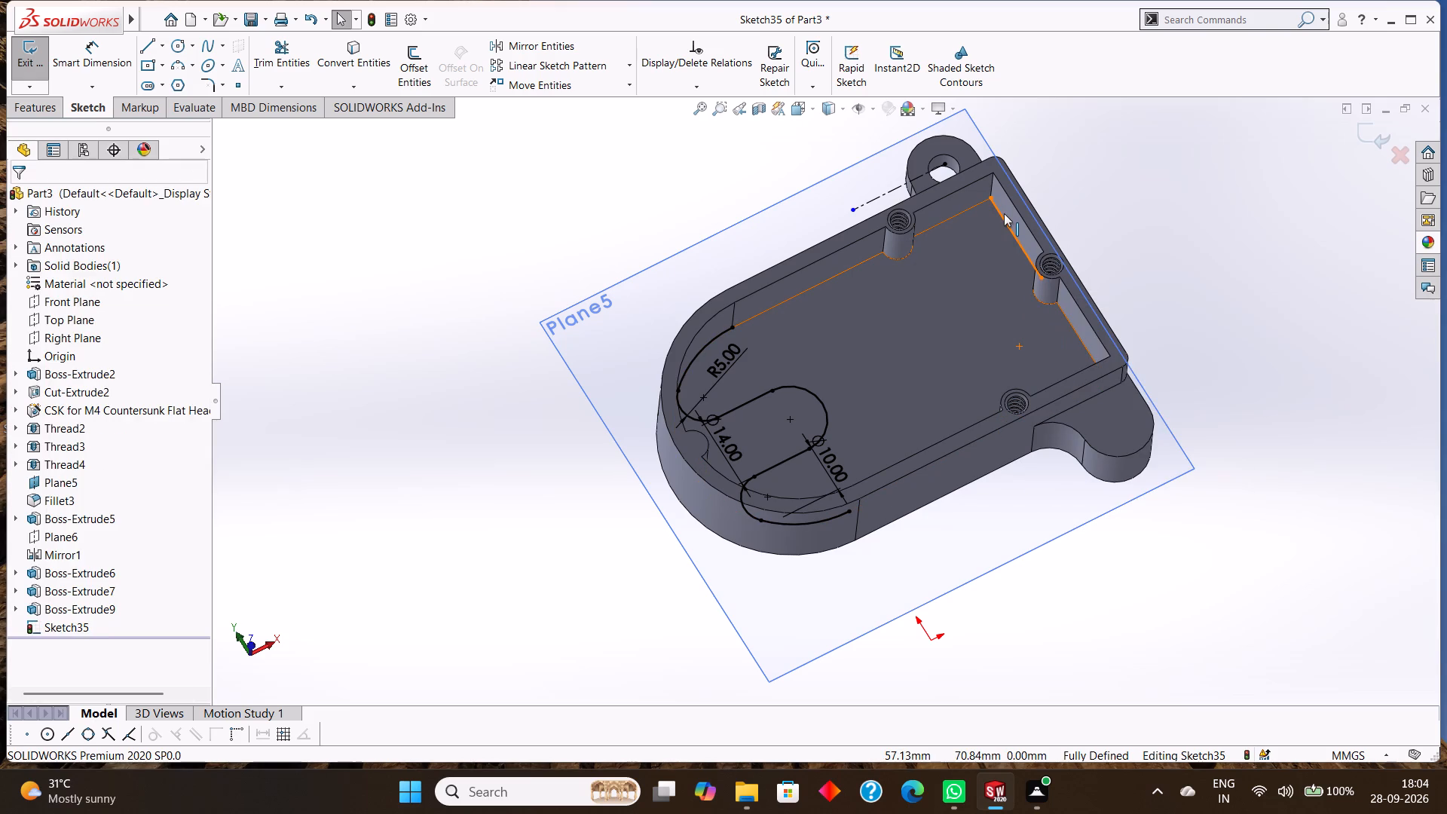
{"action": "left_click", "coordinate": [1003, 213]}
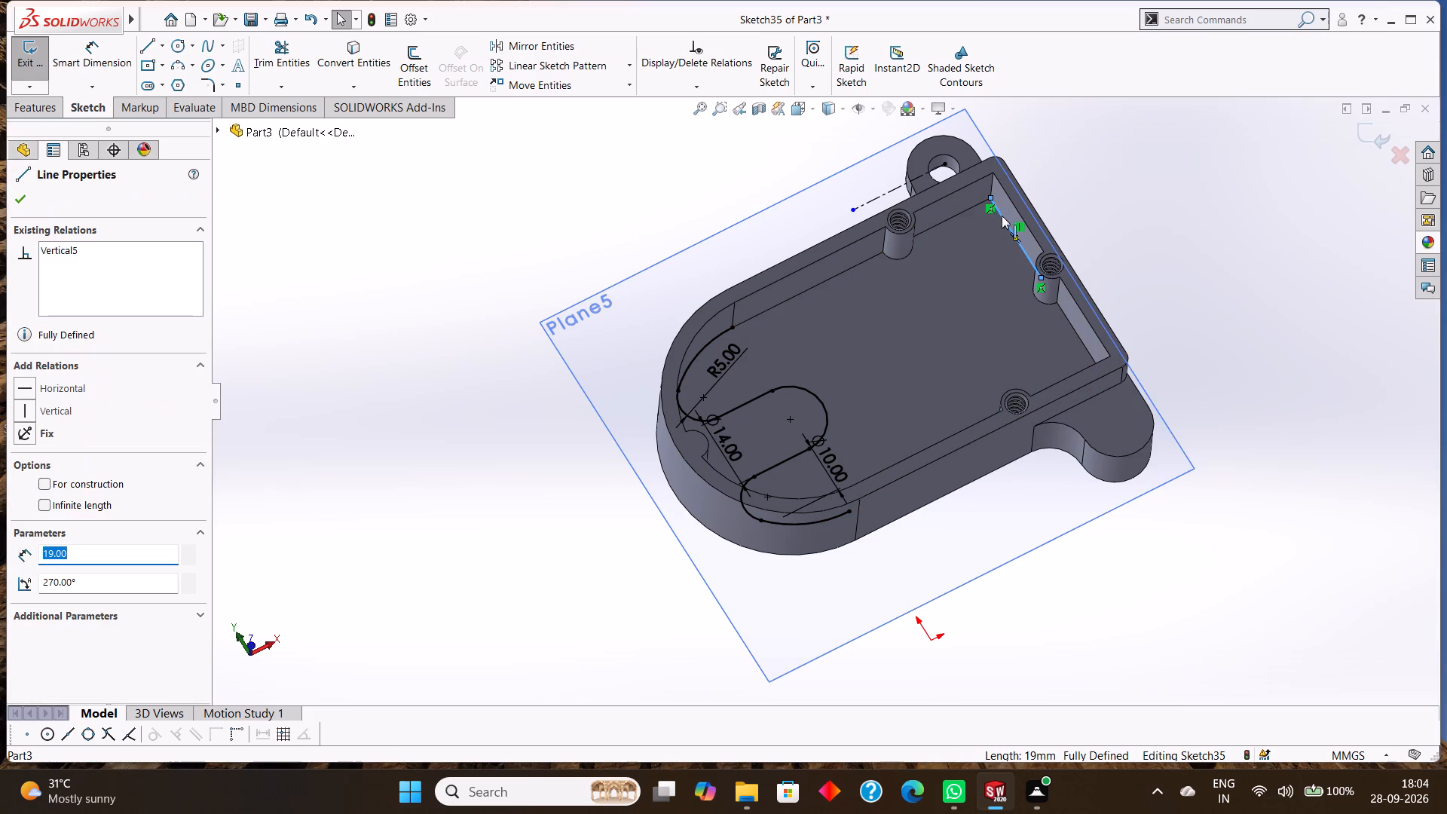
{"action": "right_click", "coordinate": [1002, 216]}
{"action": "left_click", "coordinate": [1090, 424]}
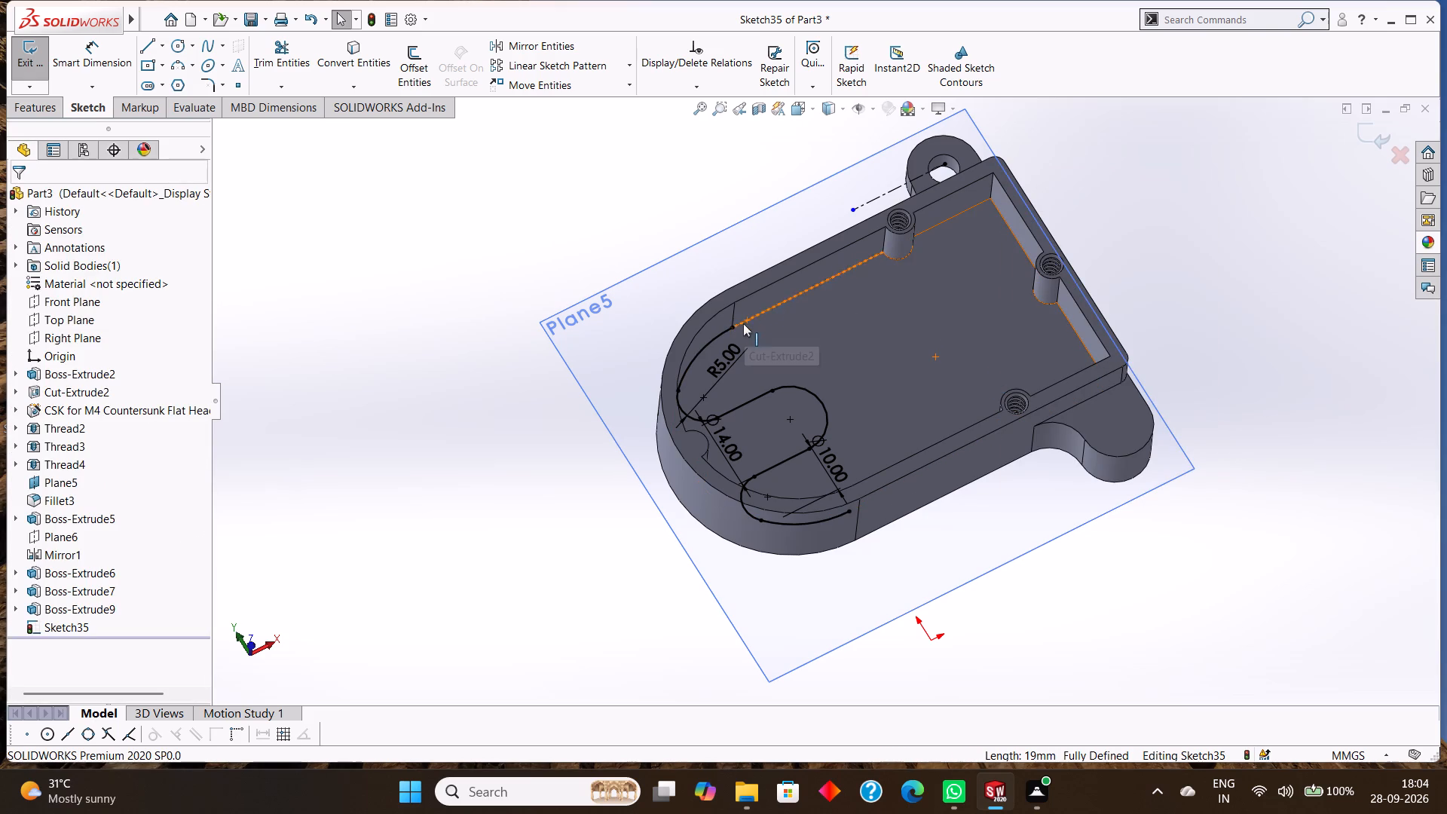
Delete the two large outline arcs running along the cavity's rounded end from the slot fillets to the long sides.
{"action": "right_click", "coordinate": [852, 350]}
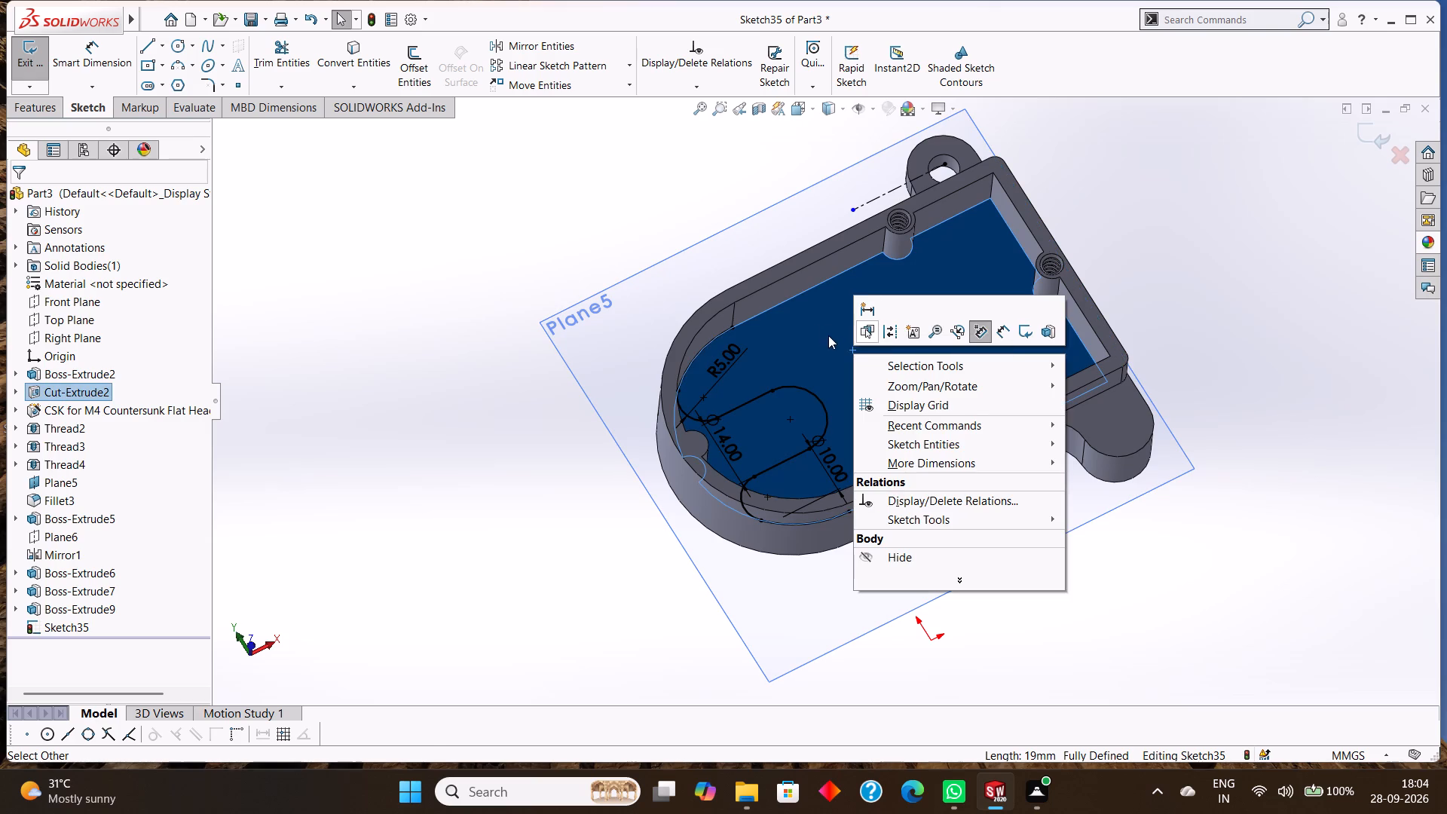
{"action": "key", "text": "ctrl+8"}
{"action": "key", "text": "ctrl+8"}
{"action": "key", "text": "Escape"}
{"action": "key", "text": "Escape"}
{"action": "left_click", "coordinate": [842, 333]}
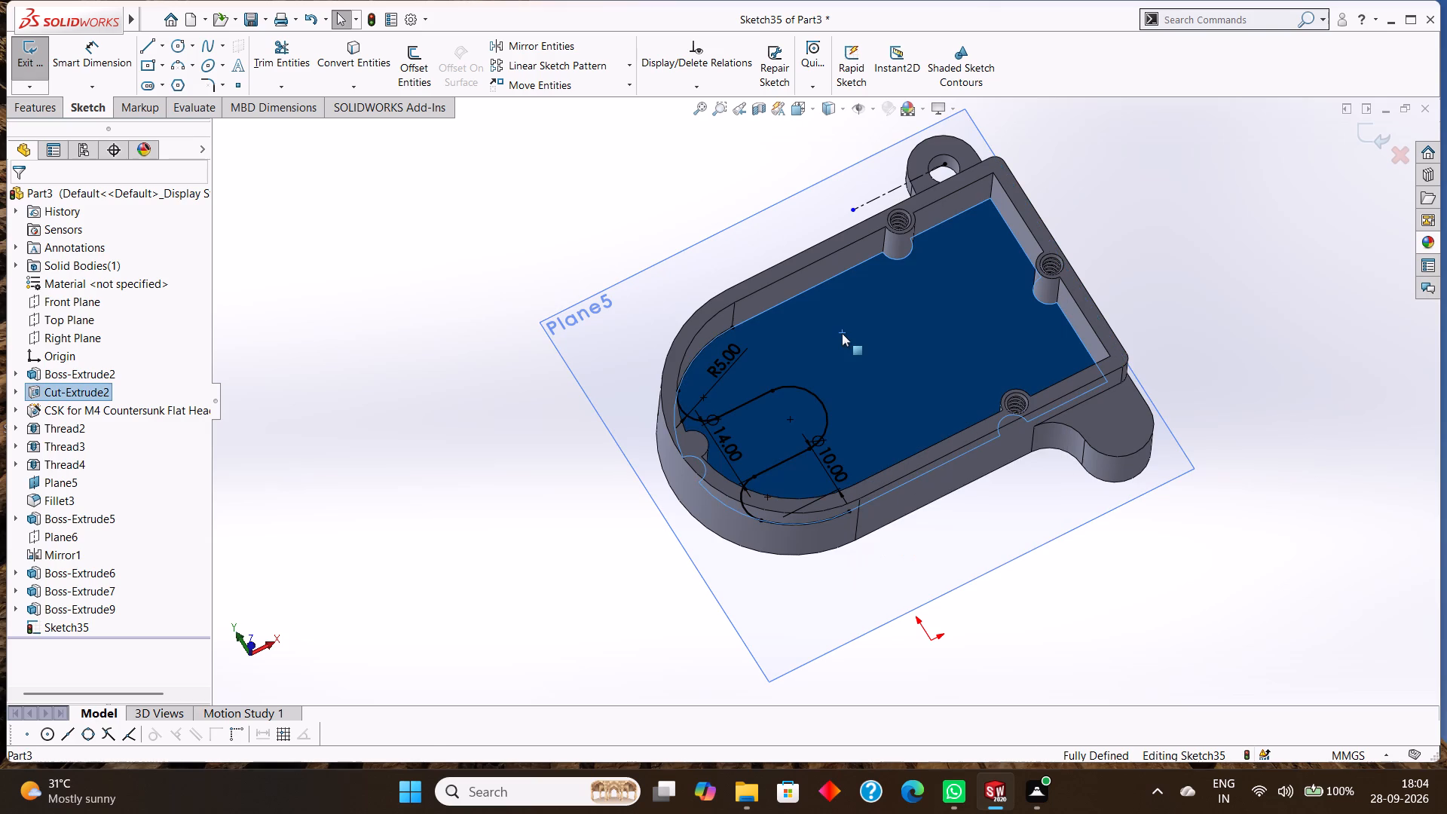
{"action": "key", "text": "ctrl+8"}
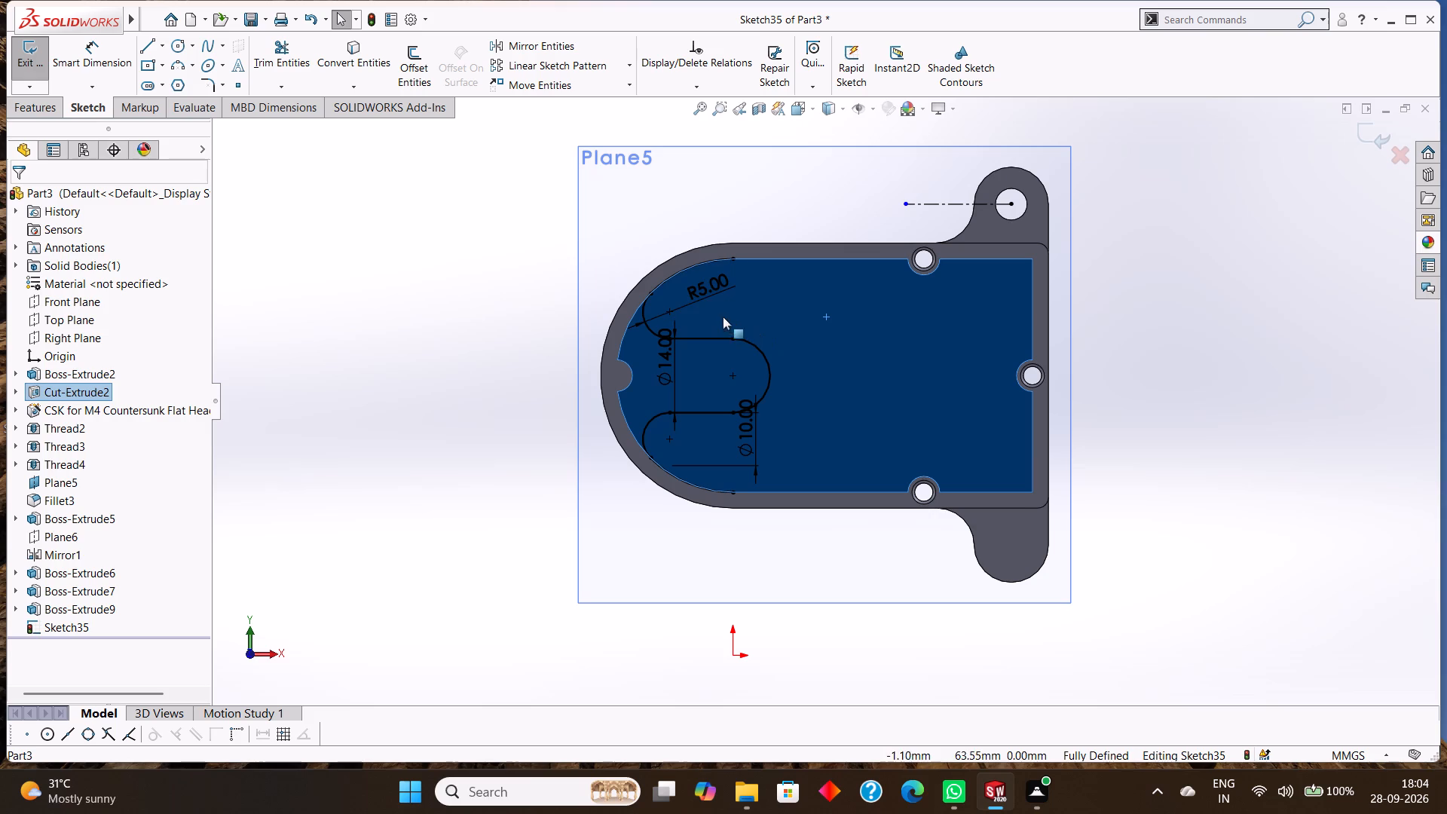
{"action": "right_click", "coordinate": [693, 266]}
{"action": "left_click", "coordinate": [766, 506]}
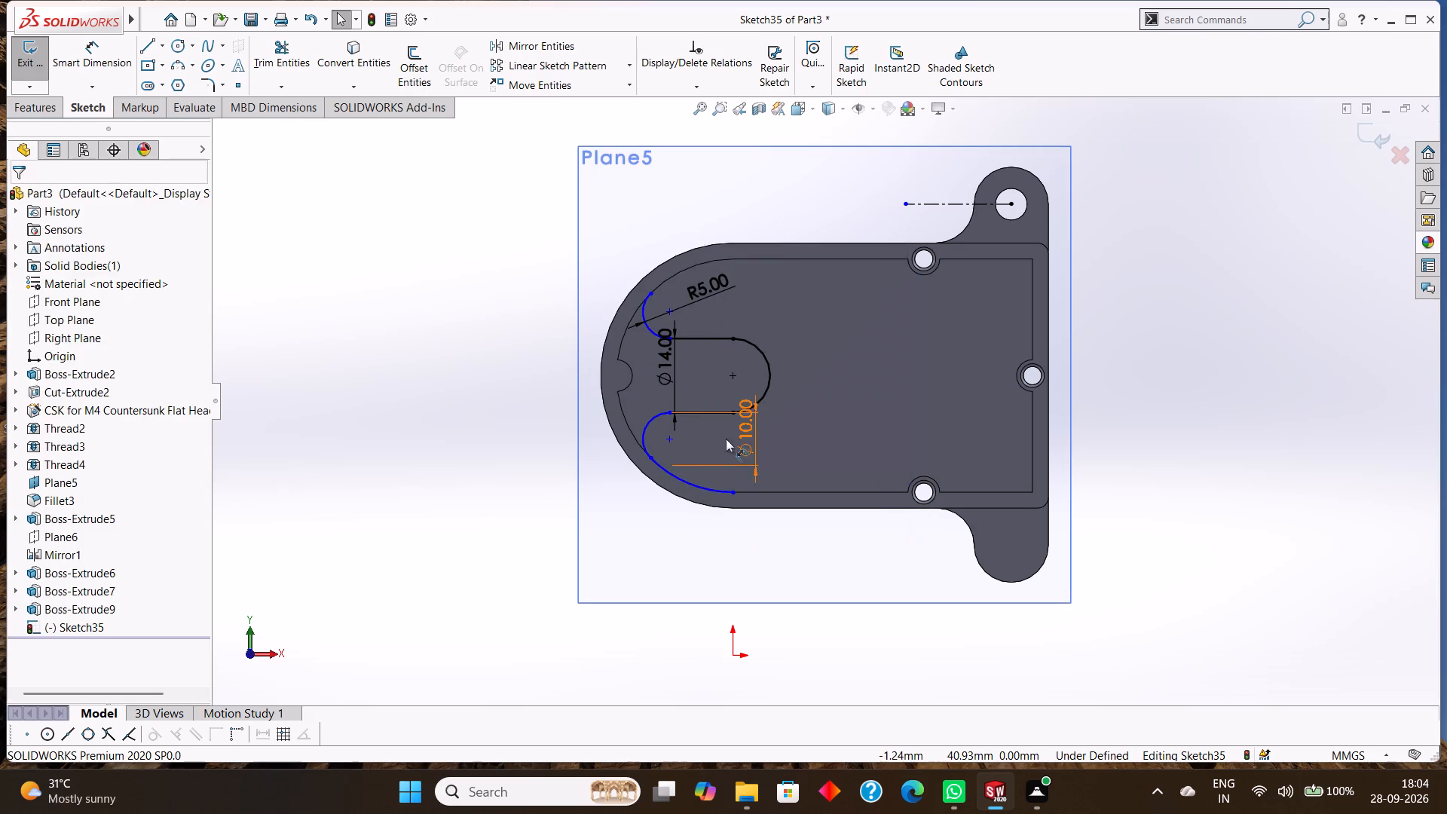
{"action": "right_click", "coordinate": [690, 480]}
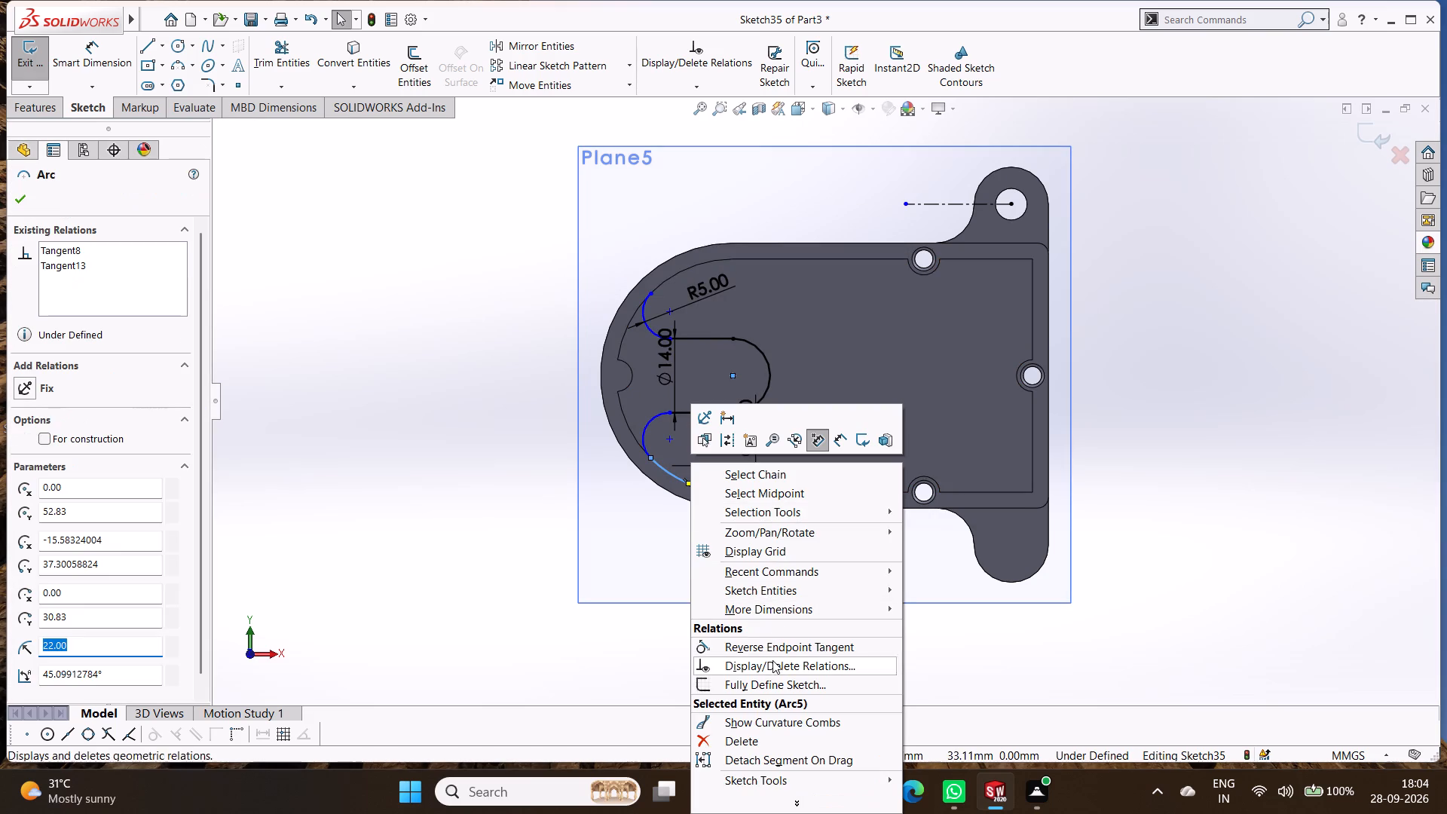
{"action": "left_click", "coordinate": [772, 739]}
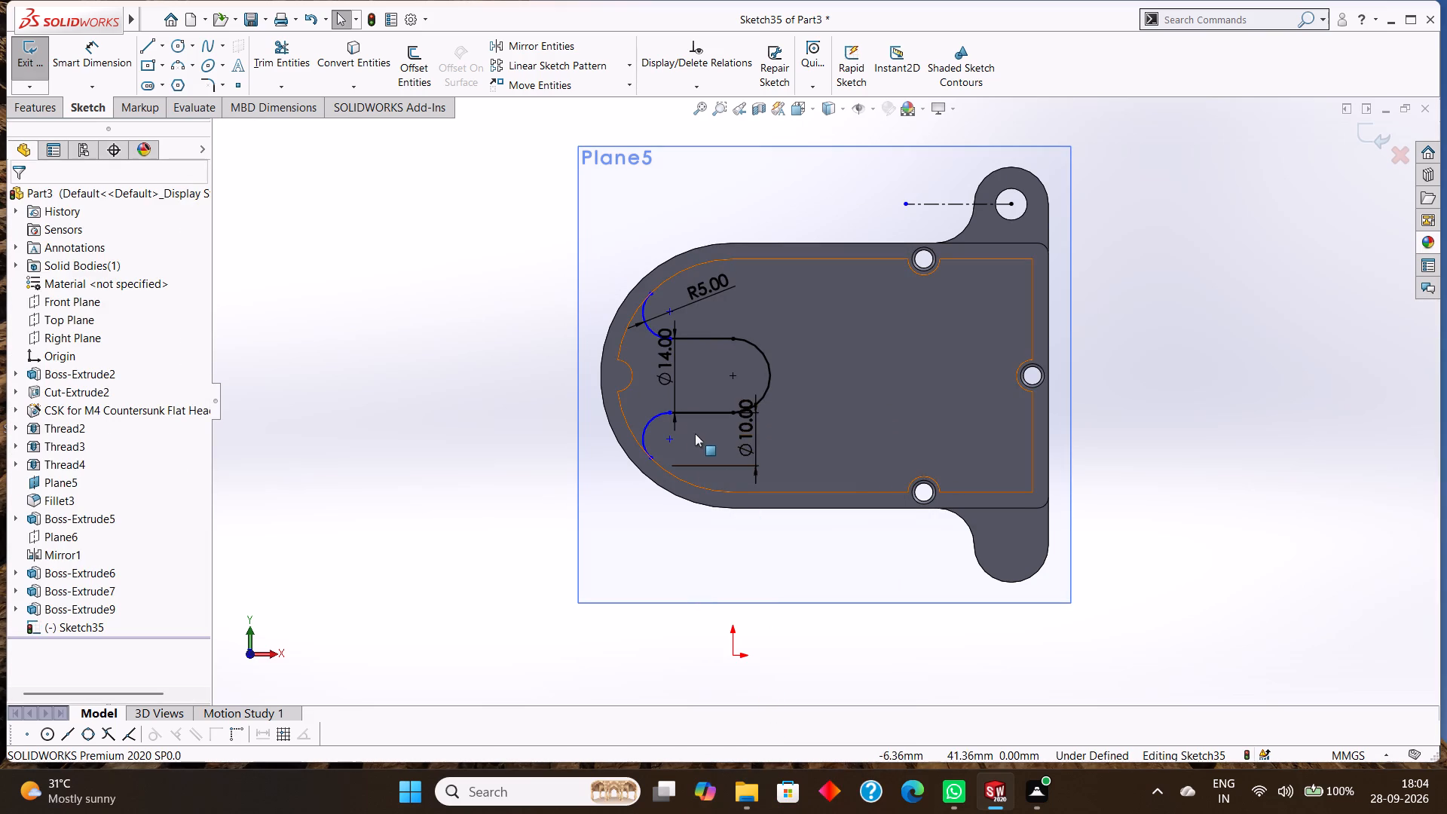
Close the profile at the rounded end with three-point arcs: two along the cavity wall and one 3 mm radius arc around the wall boss.
{"action": "left_click", "coordinate": [175, 60]}
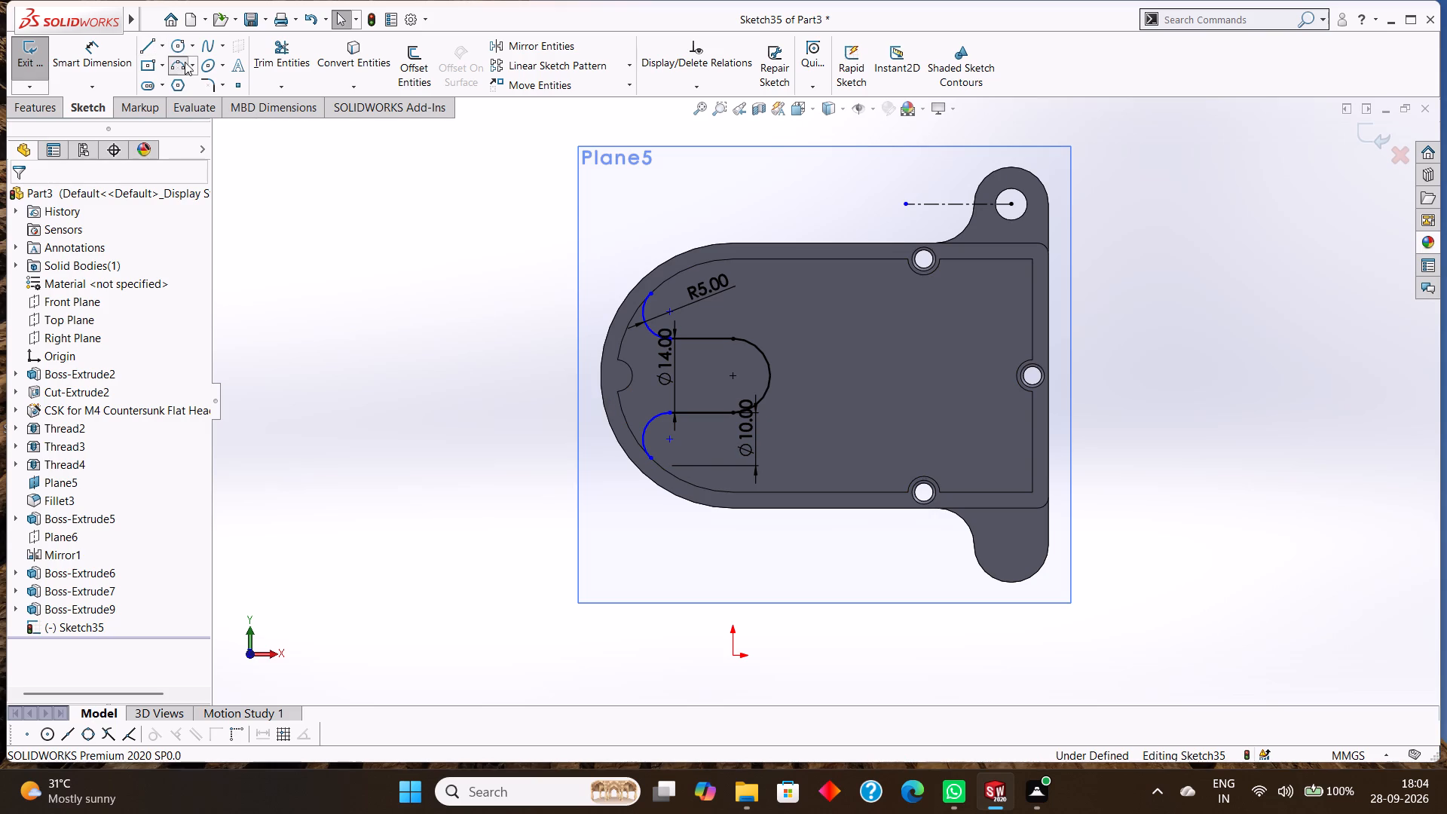
{"action": "left_click", "coordinate": [651, 295]}
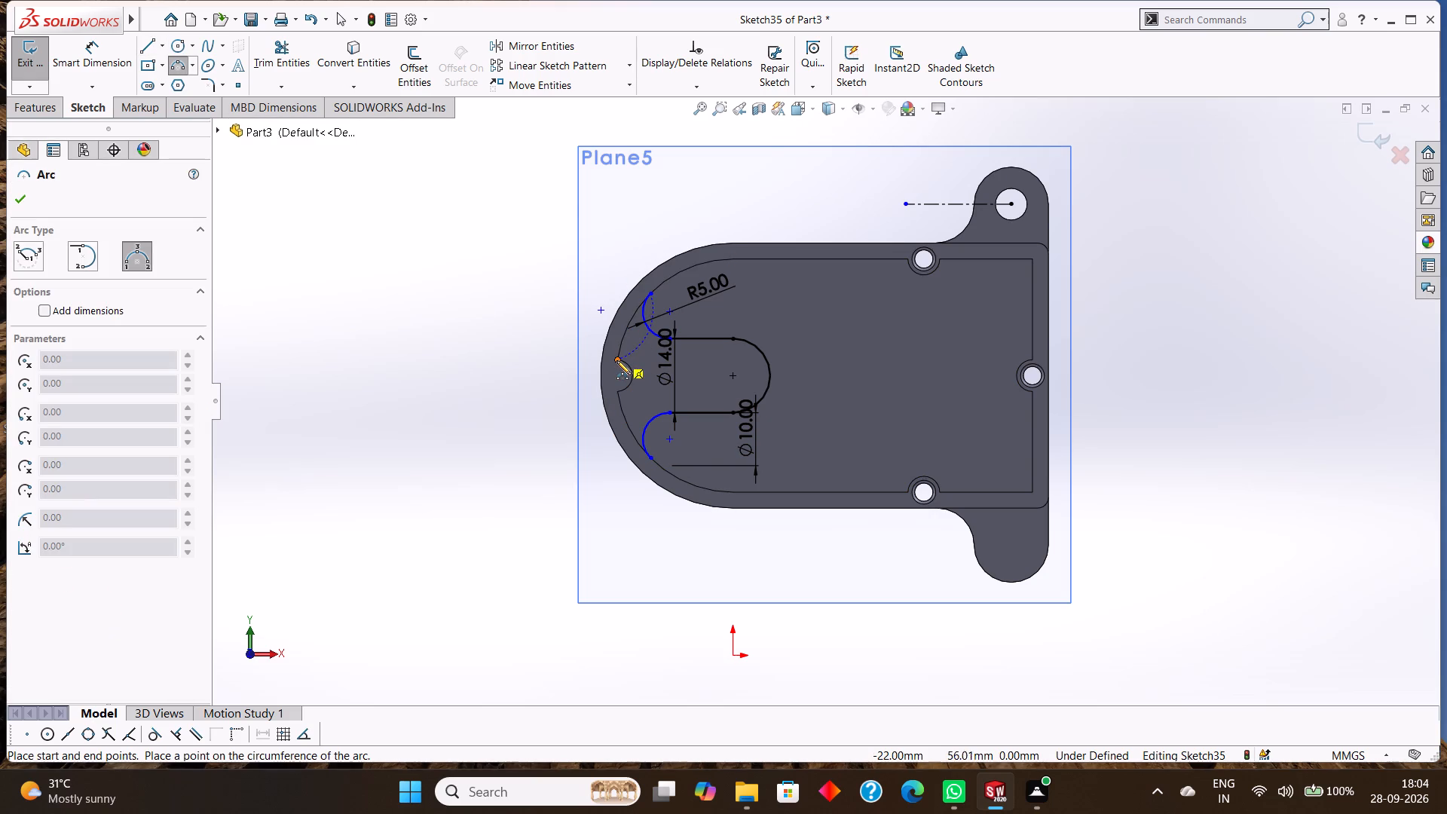
{"action": "left_click", "coordinate": [616, 360]}
{"action": "left_click", "coordinate": [629, 328]}
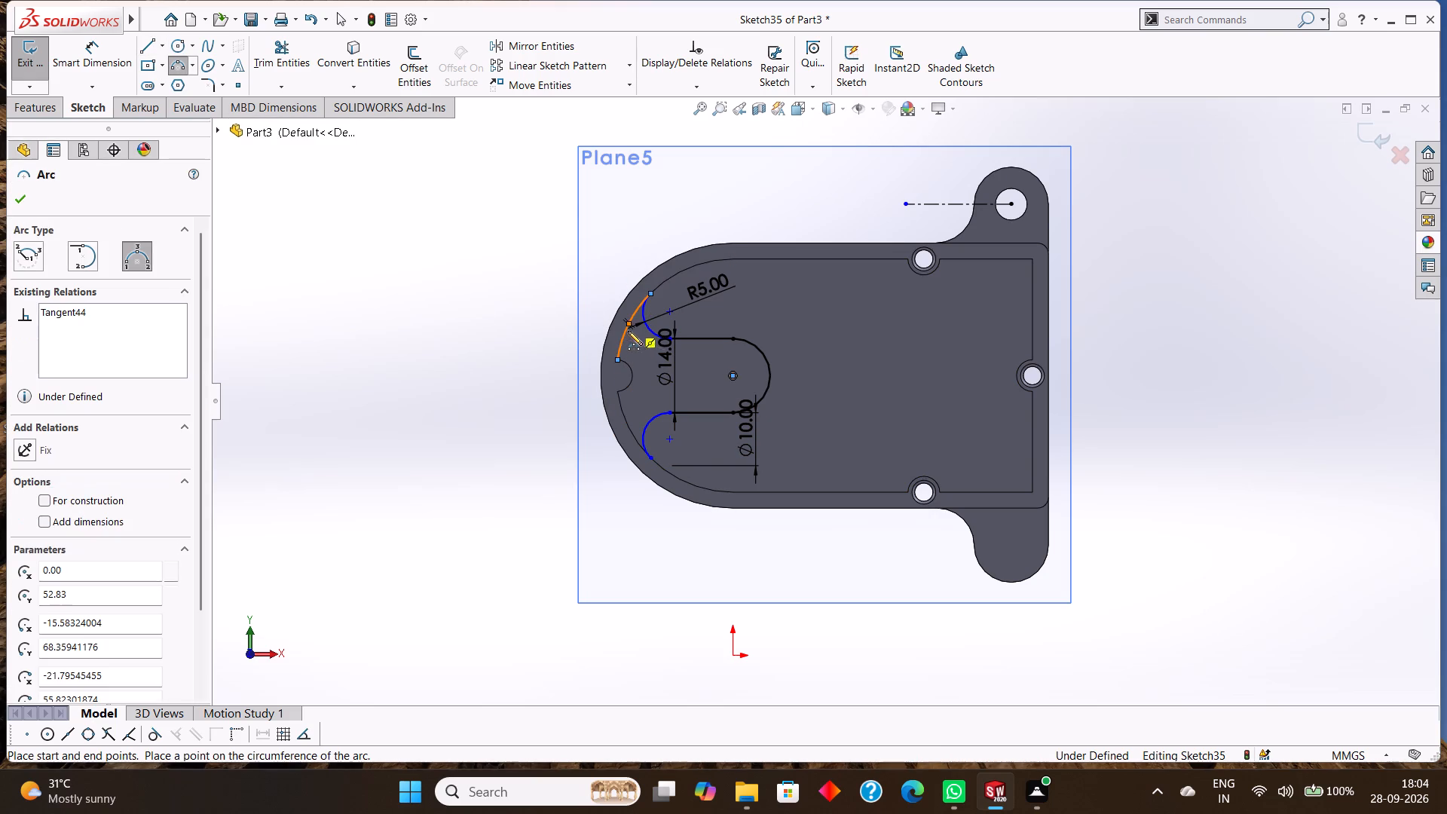
{"action": "left_click", "coordinate": [651, 457]}
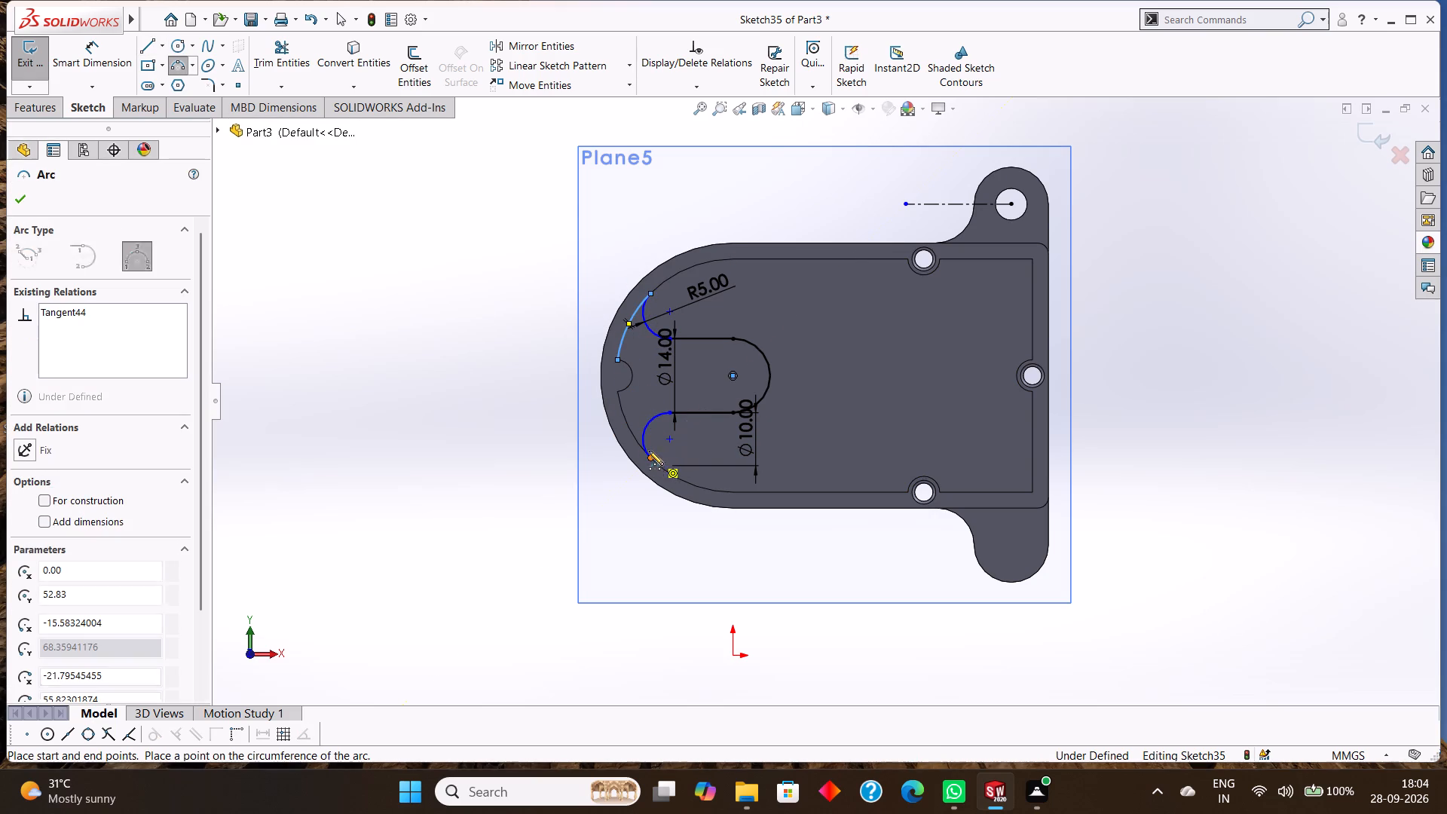
{"action": "left_click", "coordinate": [616, 393]}
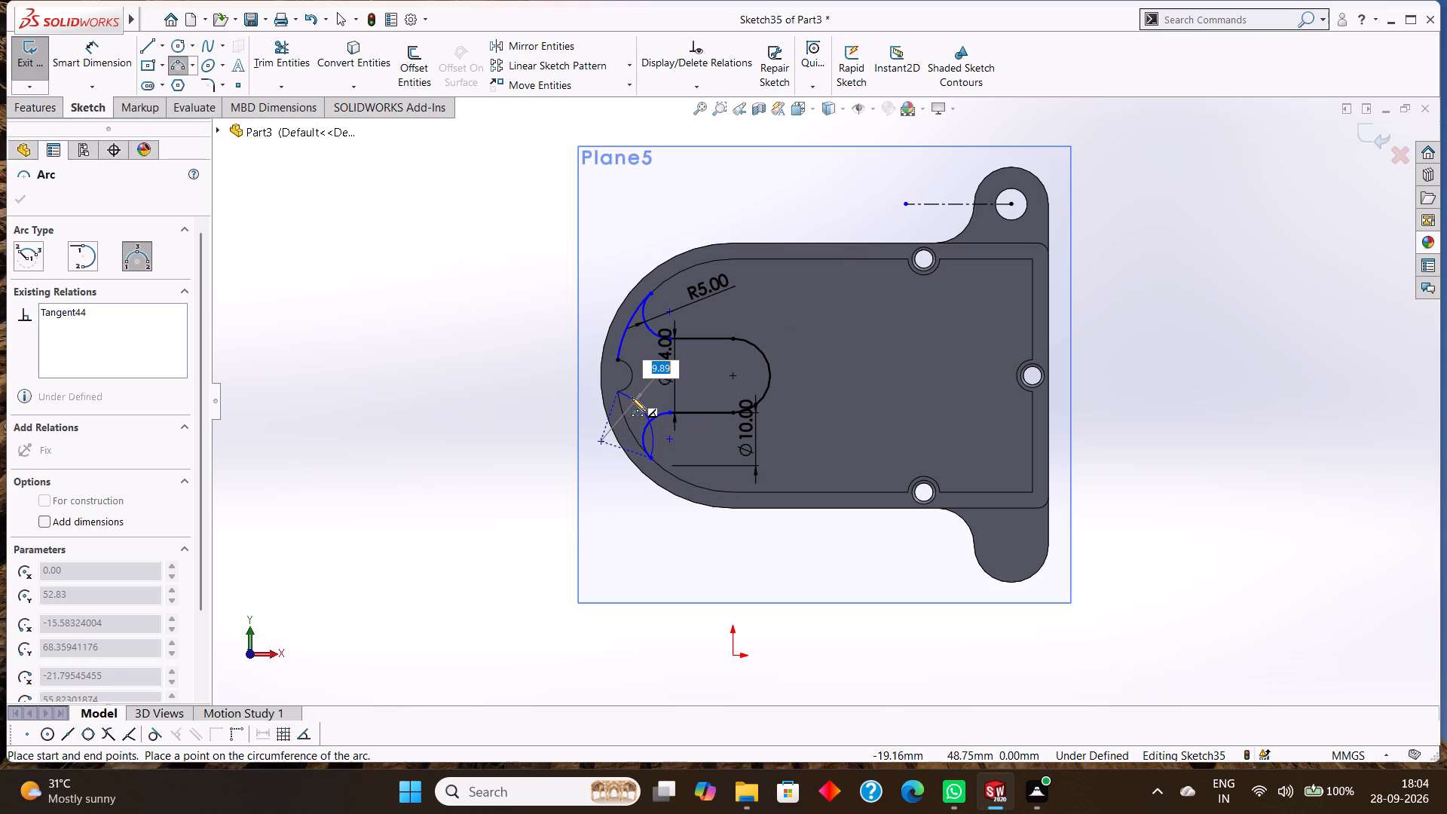
{"action": "left_click", "coordinate": [619, 403]}
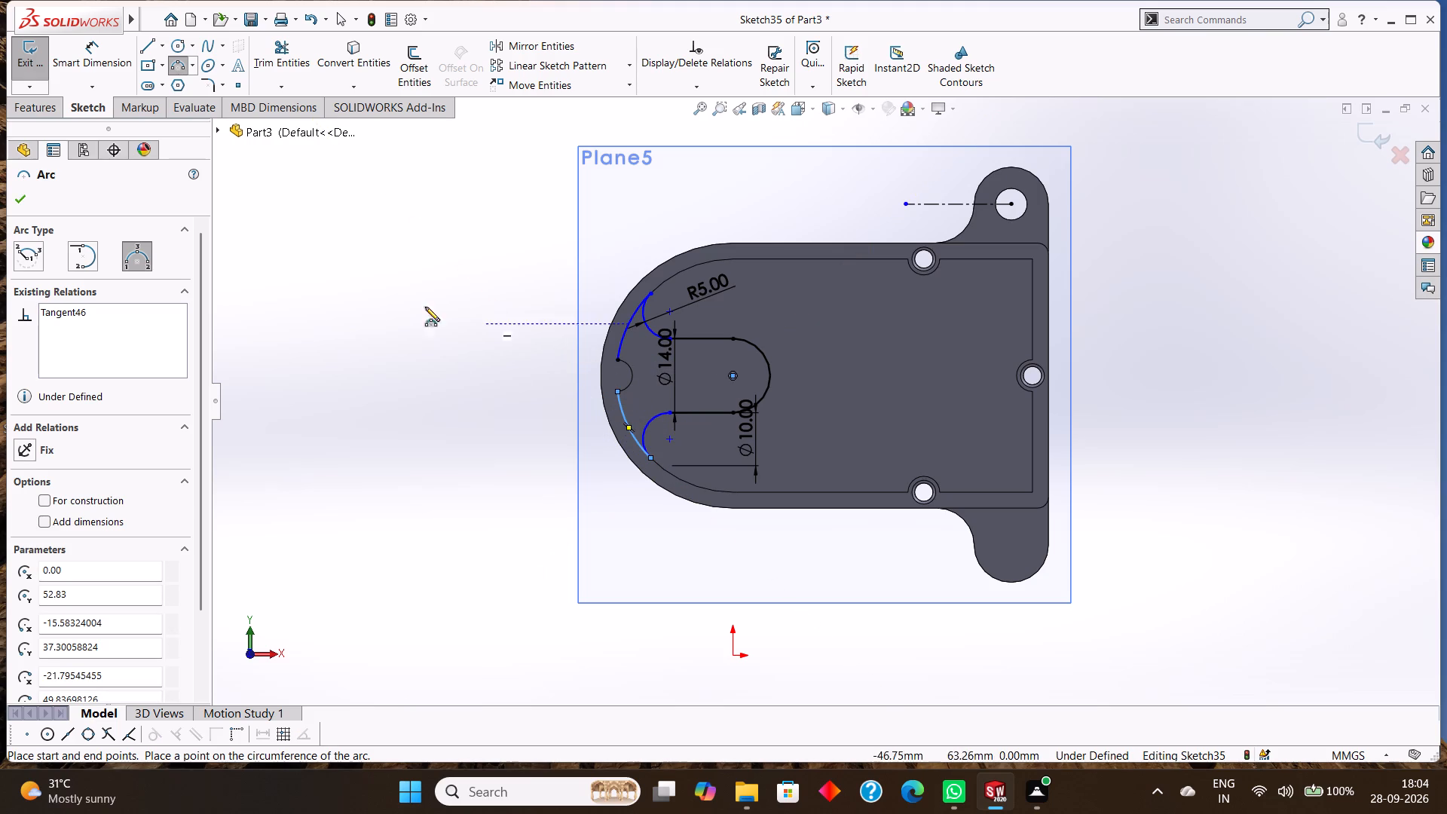
{"action": "left_click", "coordinate": [616, 359]}
{"action": "left_click", "coordinate": [619, 393]}
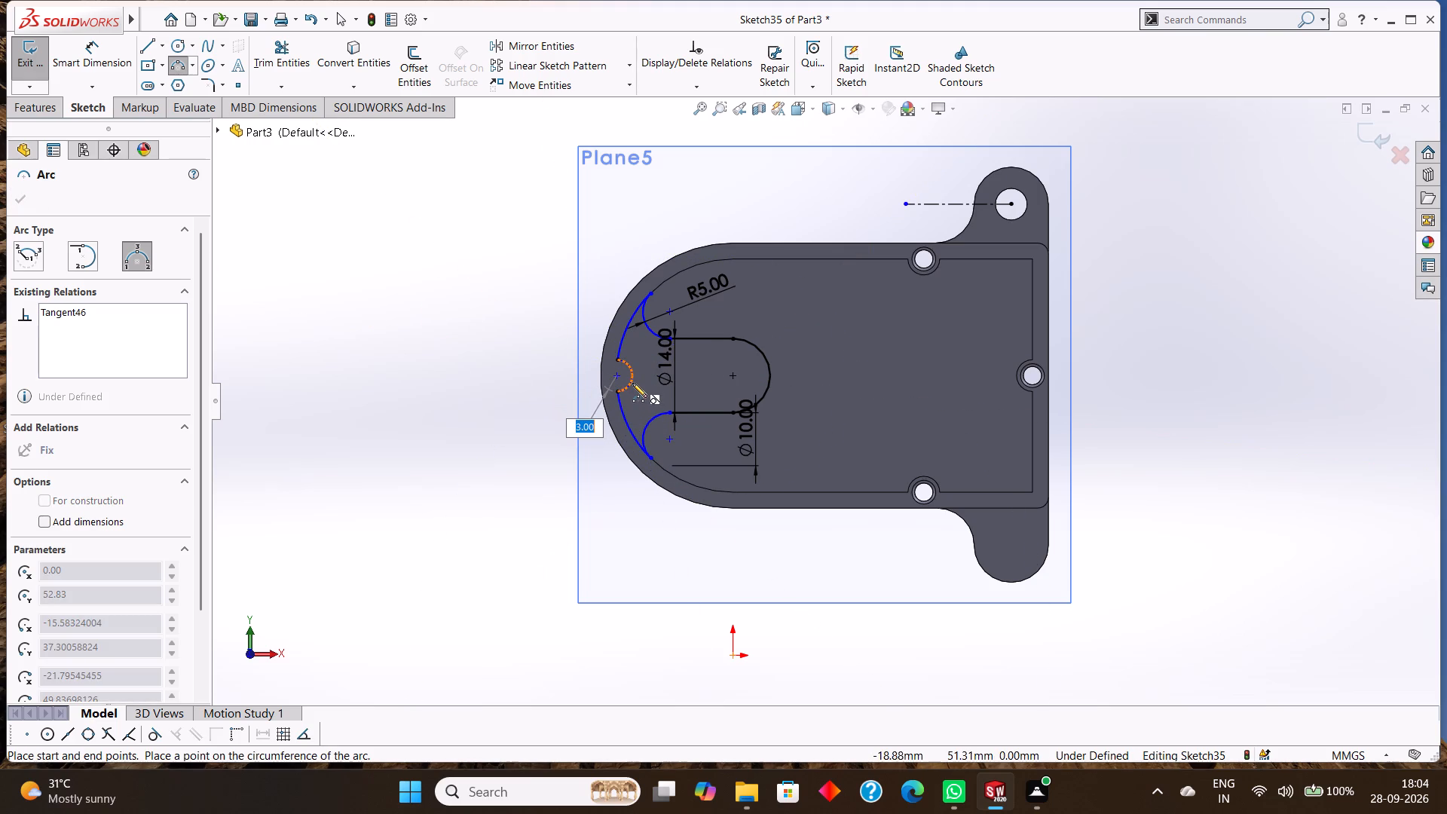
{"action": "left_click", "coordinate": [632, 383]}
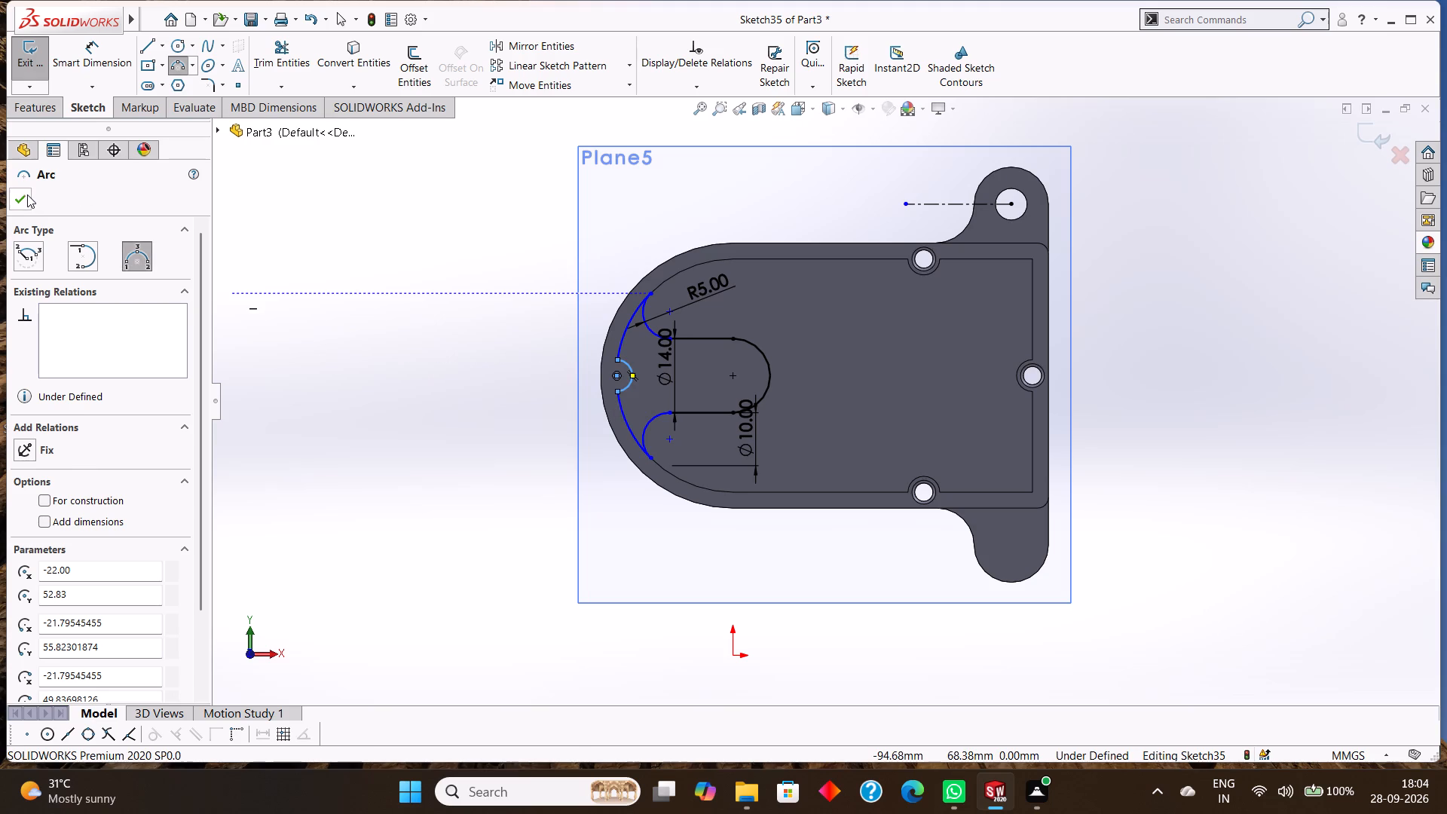
{"action": "left_click", "coordinate": [27, 194]}
Extrude the closed round-ended profile as a 5 mm blind boss merged with the body.
{"action": "left_click", "coordinate": [31, 103]}
{"action": "left_click", "coordinate": [41, 70]}
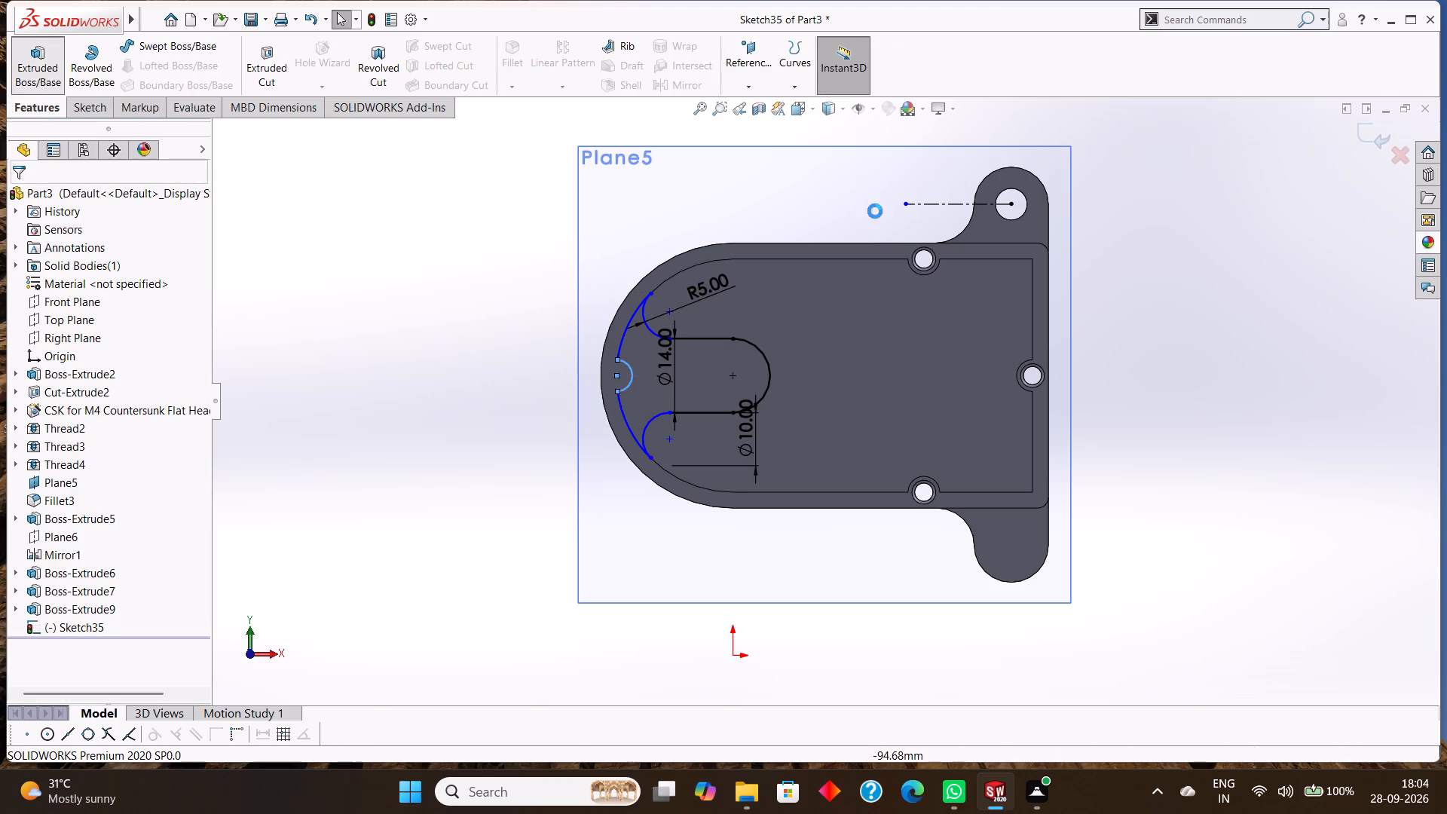
{"action": "middle_click_drag", "start_coordinate": [1208, 369], "coordinate": [1200, 222]}
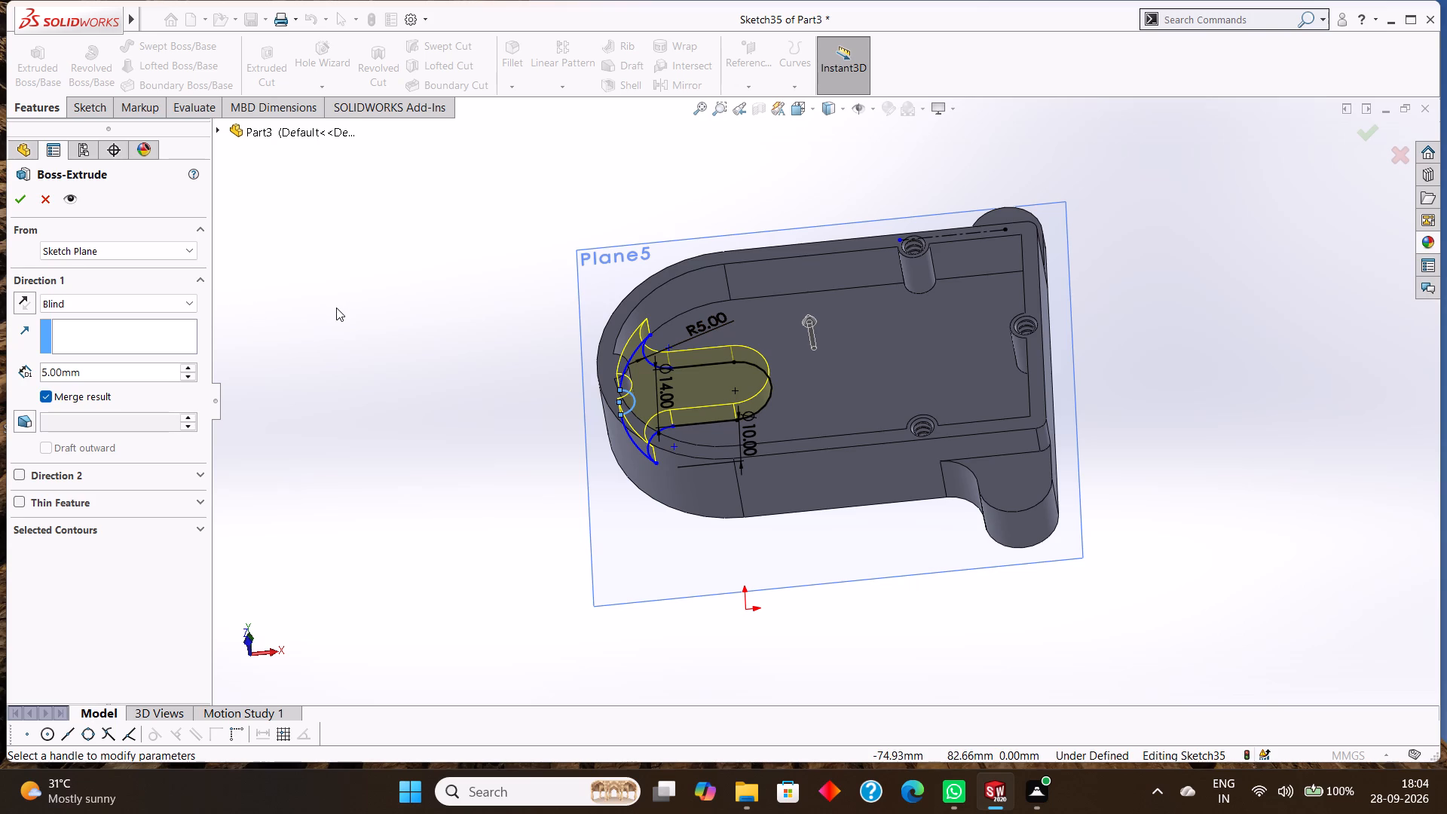
{"action": "left_click", "coordinate": [15, 203]}
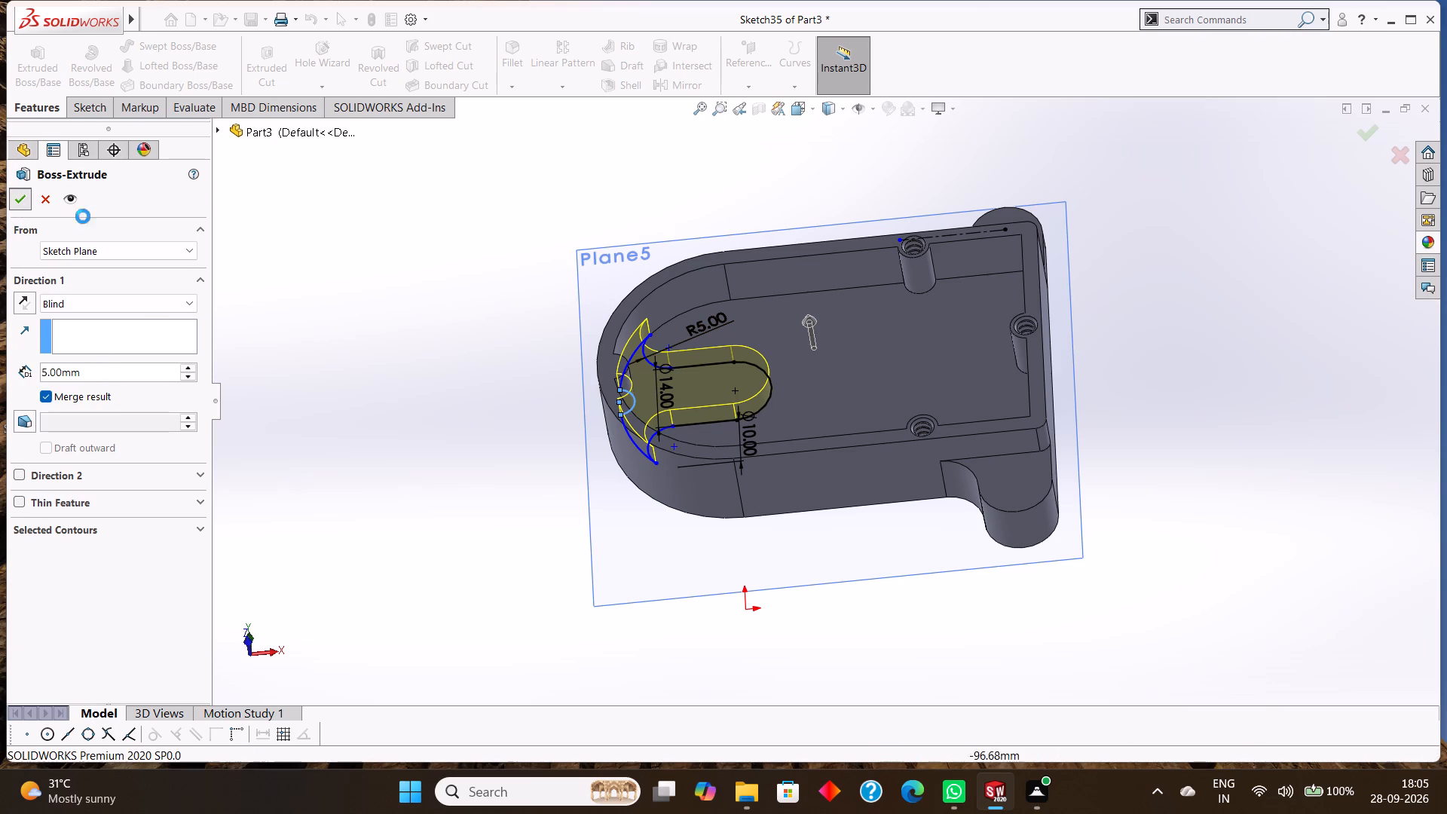
{"action": "left_click", "coordinate": [399, 216]}
{"action": "middle_click_drag", "start_coordinate": [409, 218], "coordinate": [442, 252]}
{"action": "left_click", "coordinate": [452, 263]}
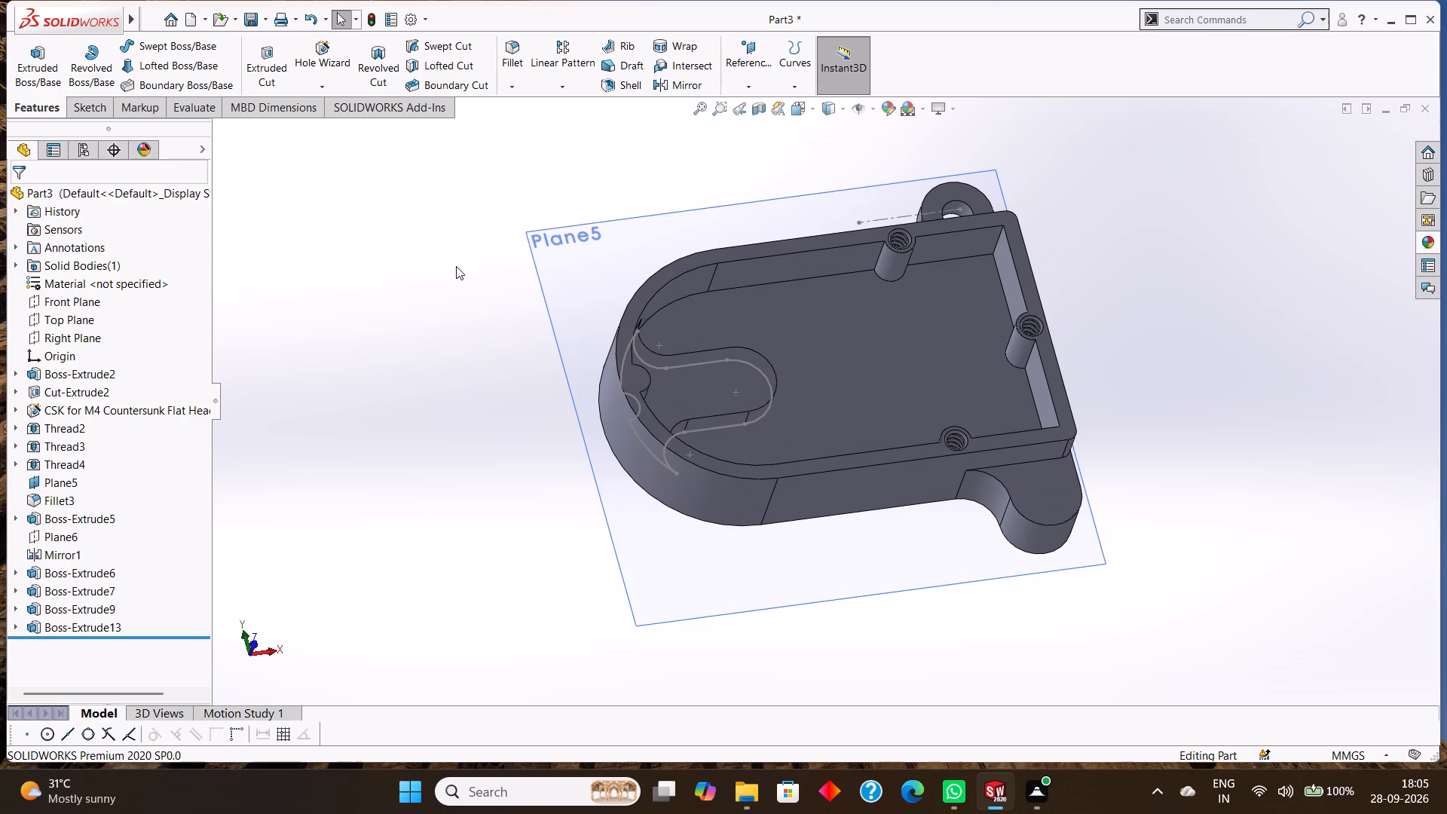
Hide the extruded profile's sketch in the model view.
{"action": "right_click", "coordinate": [708, 363]}
{"action": "key", "text": "Escape"}
{"action": "key", "text": "Escape"}
{"action": "key", "text": "Escape"}
{"action": "left_click", "coordinate": [1158, 277]}
{"action": "middle_click_drag", "start_coordinate": [1158, 276], "coordinate": [1088, 280]}
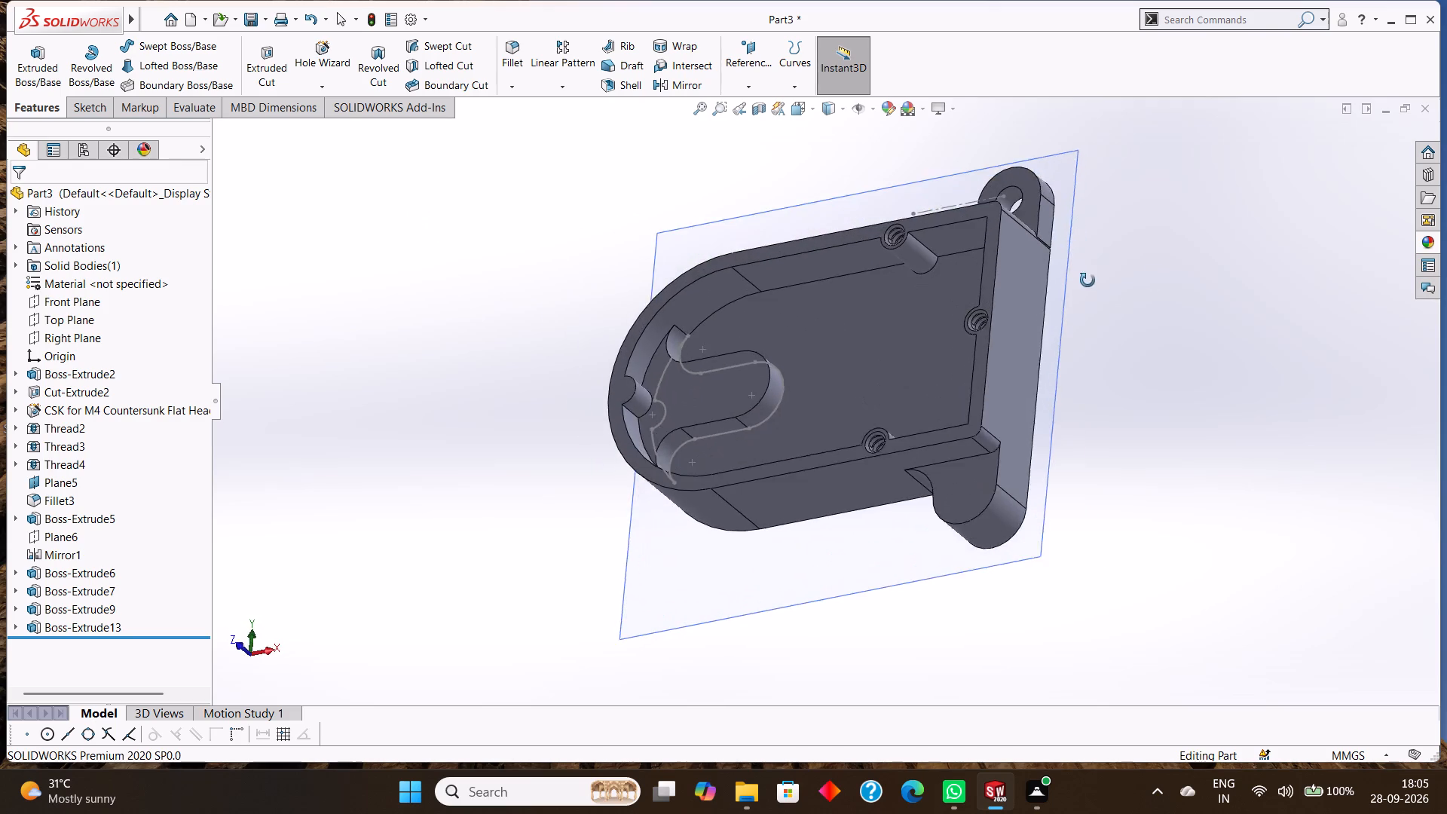
{"action": "middle_click_drag", "start_coordinate": [1088, 280], "coordinate": [1116, 302]}
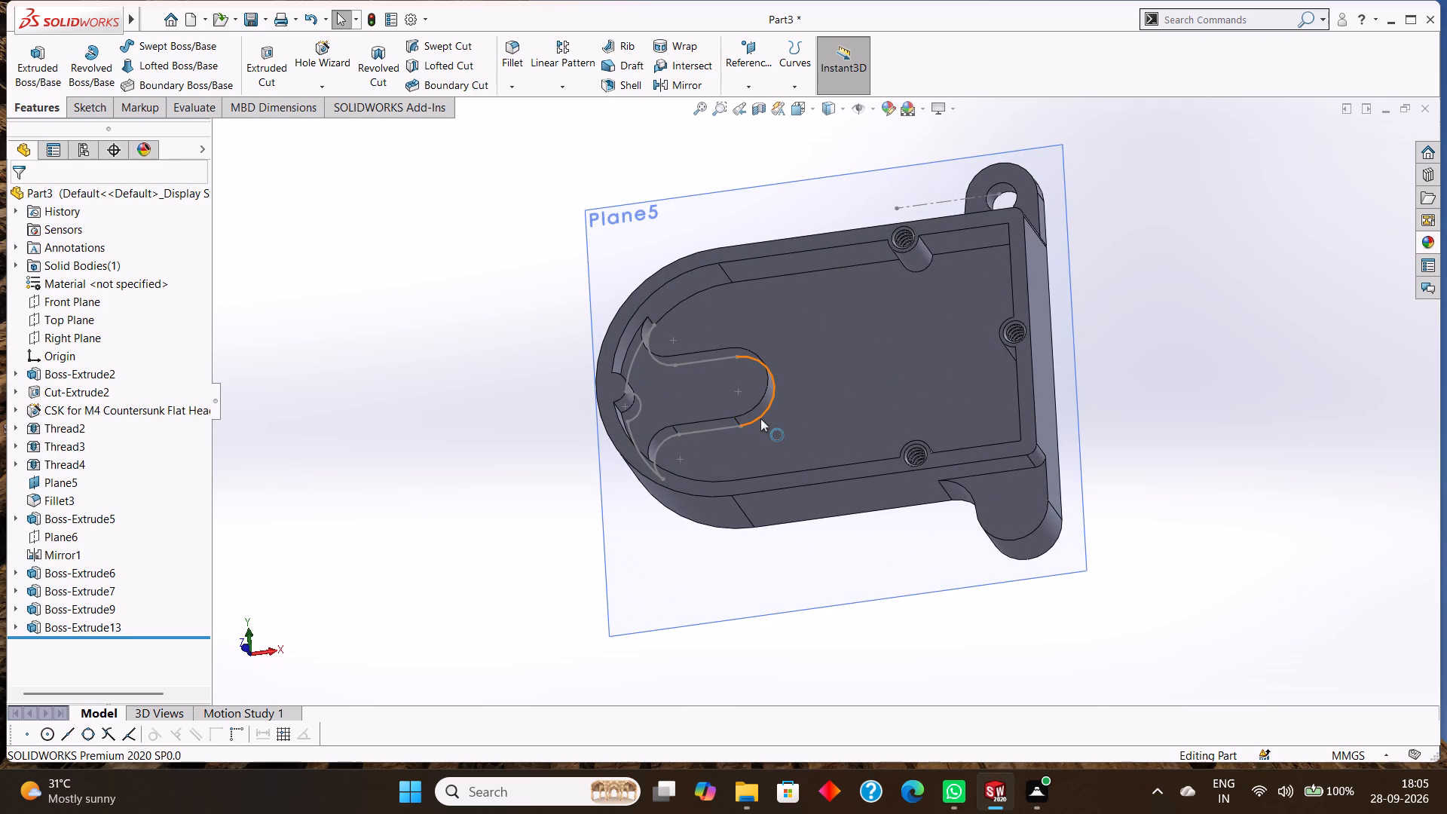
{"action": "right_click", "coordinate": [760, 418]}
{"action": "left_click", "coordinate": [794, 399]}
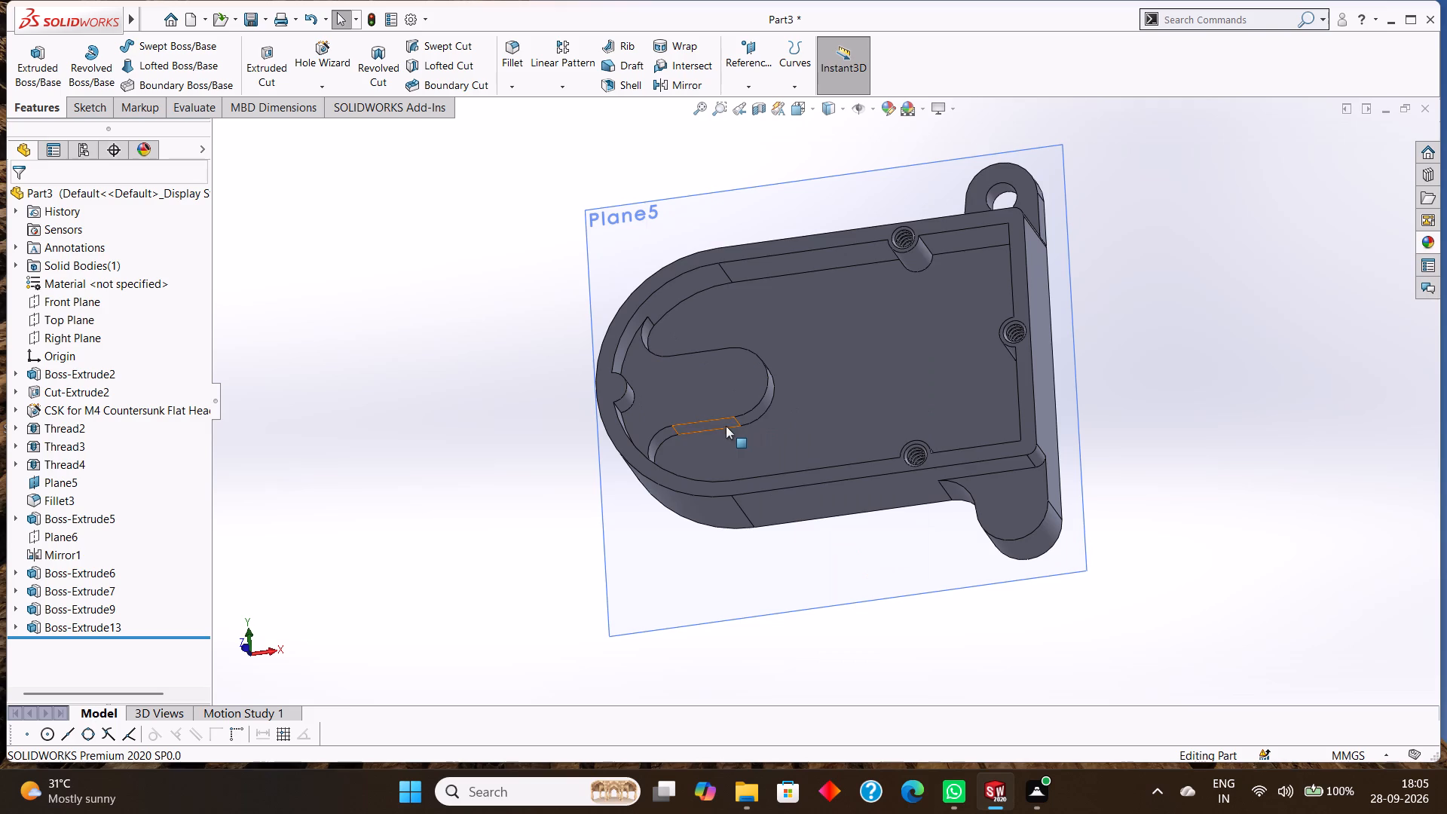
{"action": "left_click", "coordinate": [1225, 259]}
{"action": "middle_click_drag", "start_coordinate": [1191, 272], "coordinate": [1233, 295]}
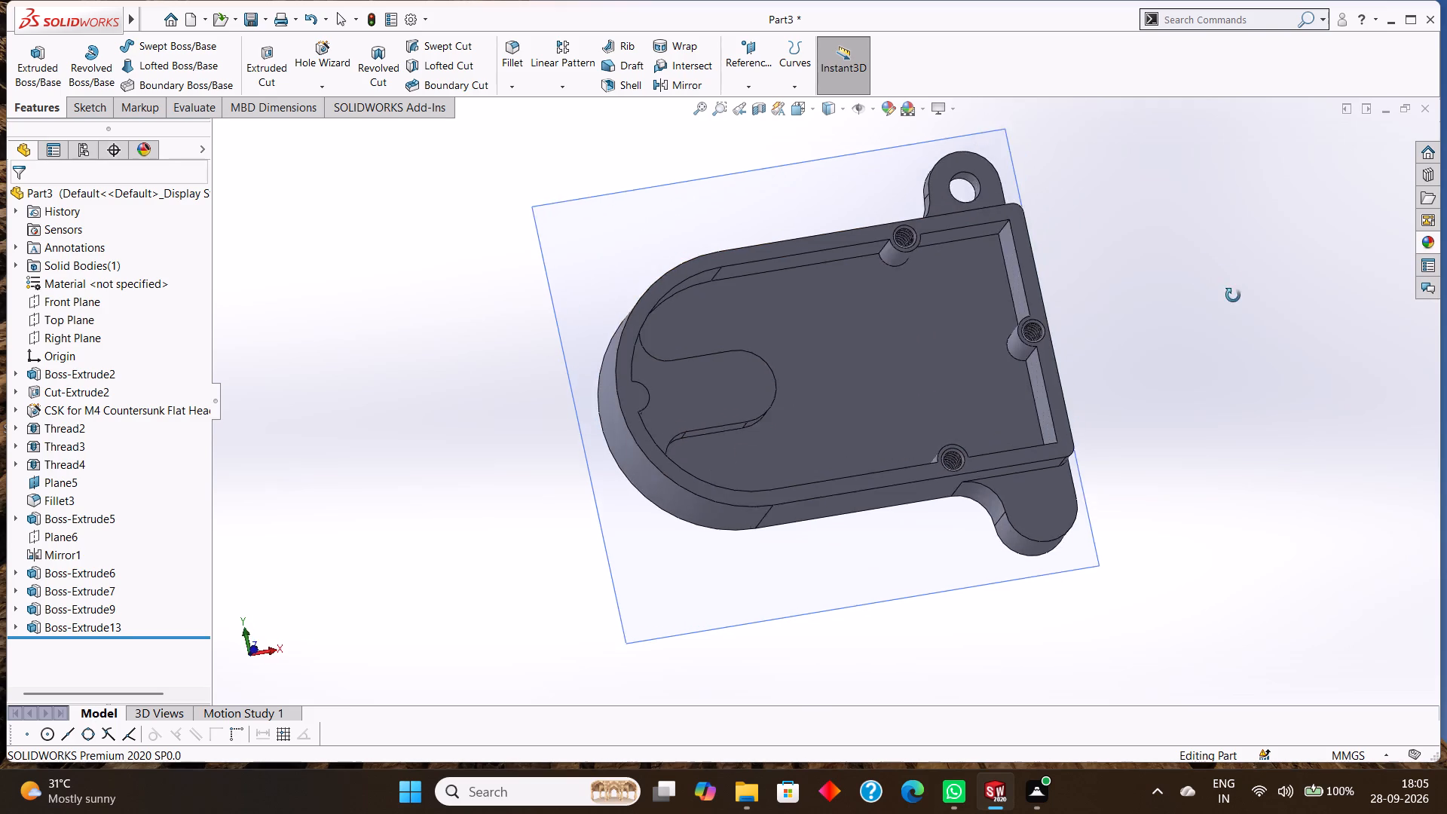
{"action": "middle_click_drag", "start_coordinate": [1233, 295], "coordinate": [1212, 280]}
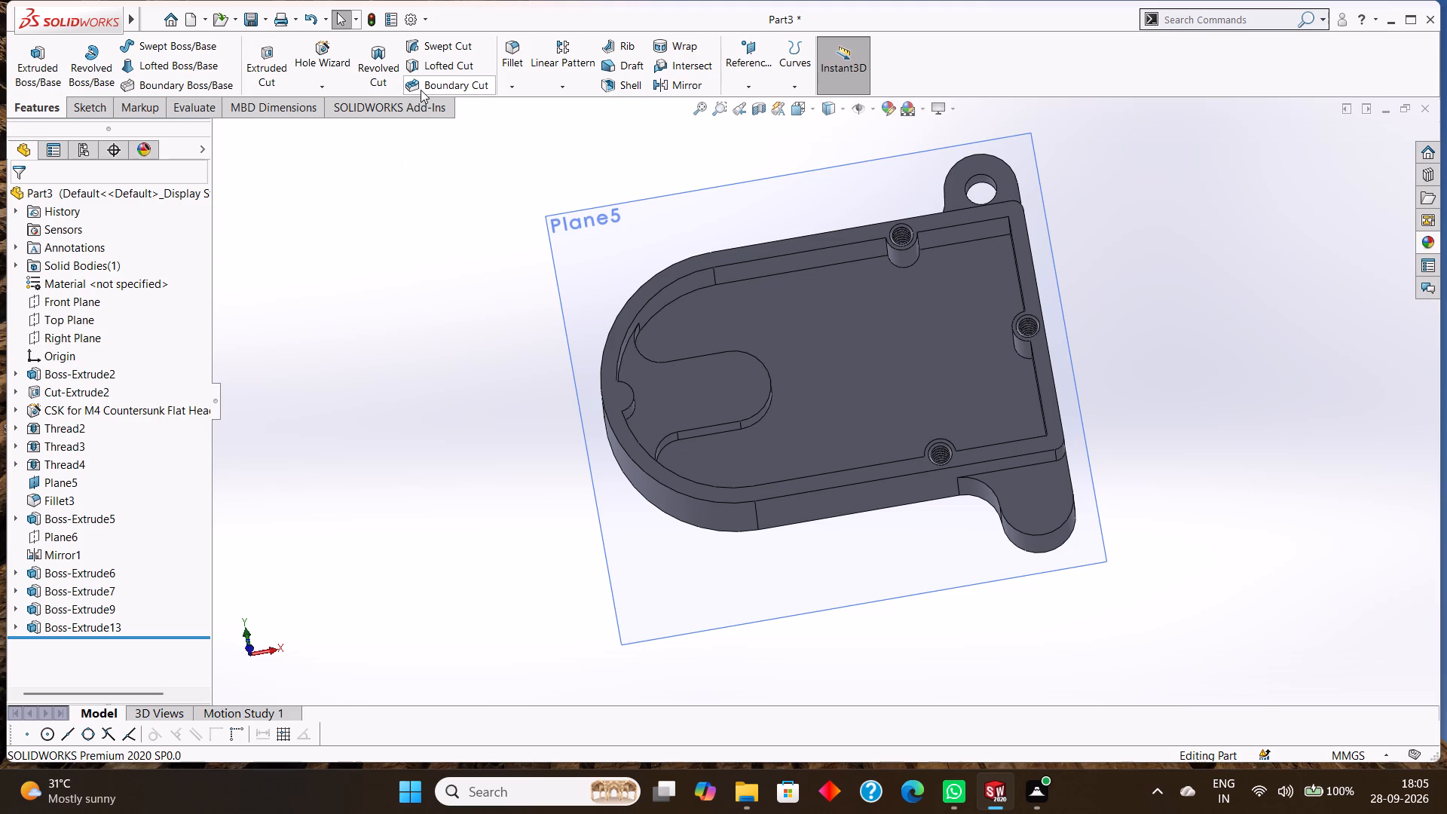
Fillet the cavity's inner vertical corner edge beside the lug with the hole using a 4 mm radius.
{"action": "left_click", "coordinate": [514, 87]}
{"action": "left_click", "coordinate": [530, 105]}
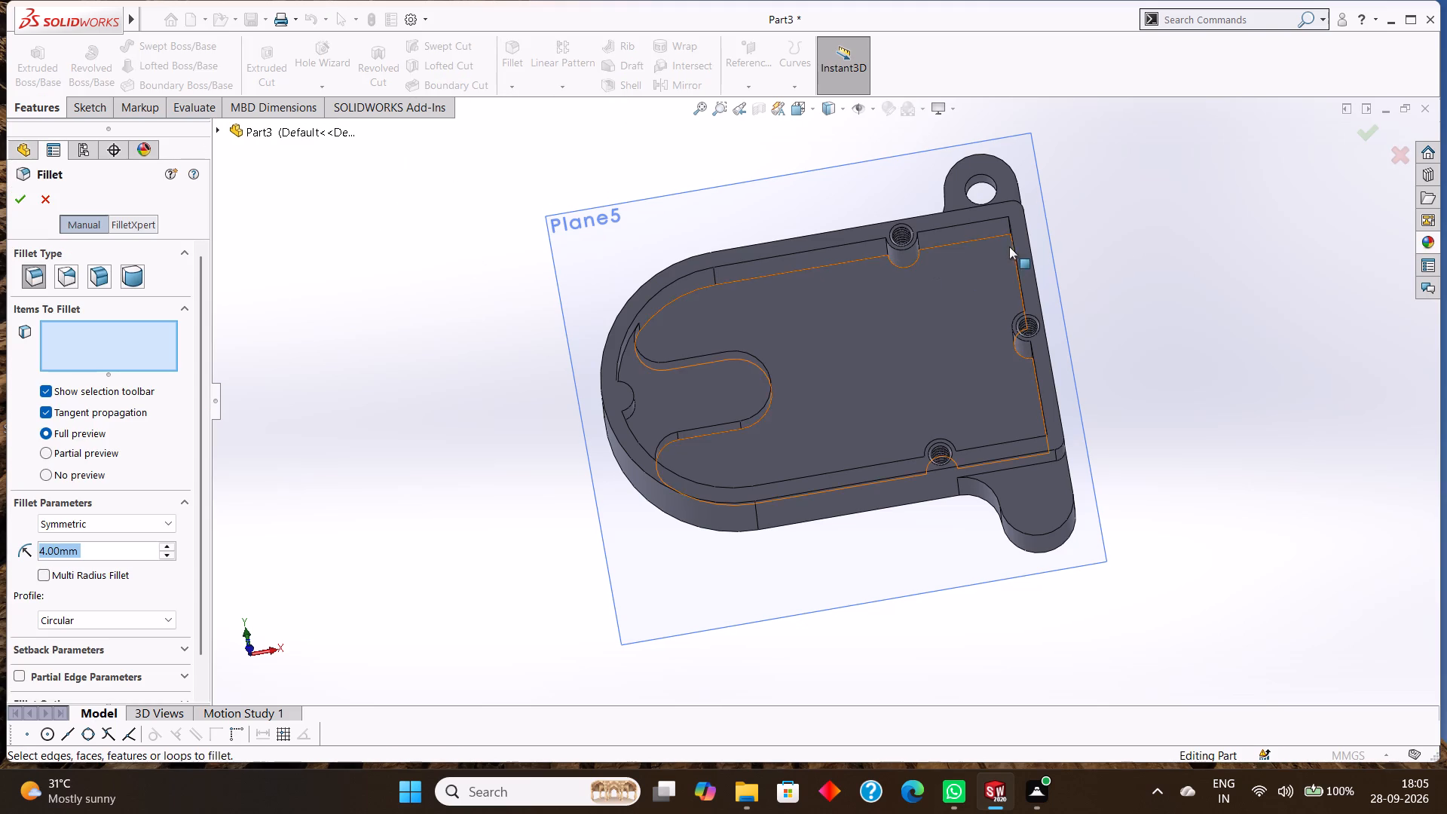
{"action": "middle_click_drag", "start_coordinate": [1122, 237], "coordinate": [1161, 245]}
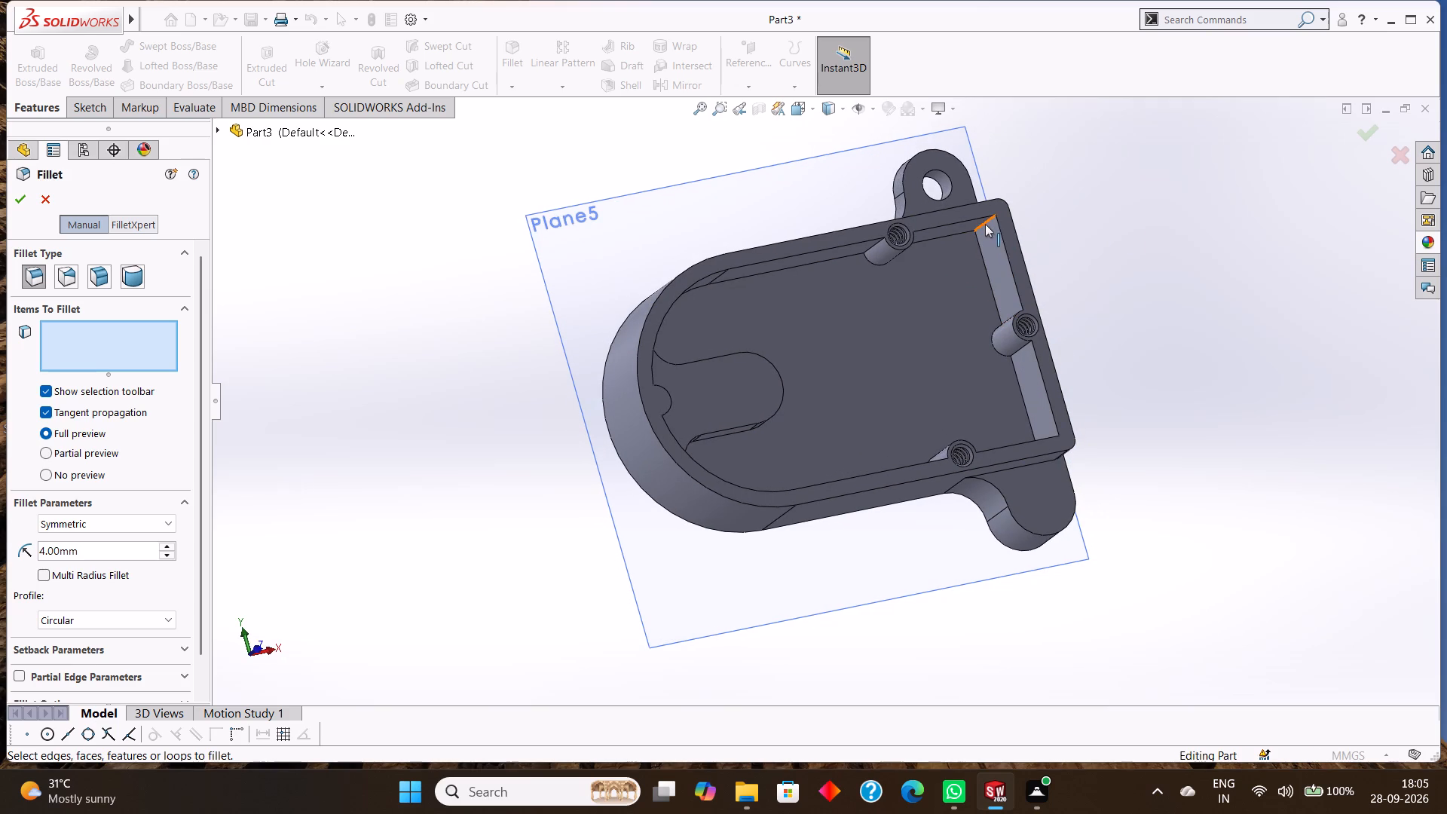
{"action": "left_click", "coordinate": [984, 225]}
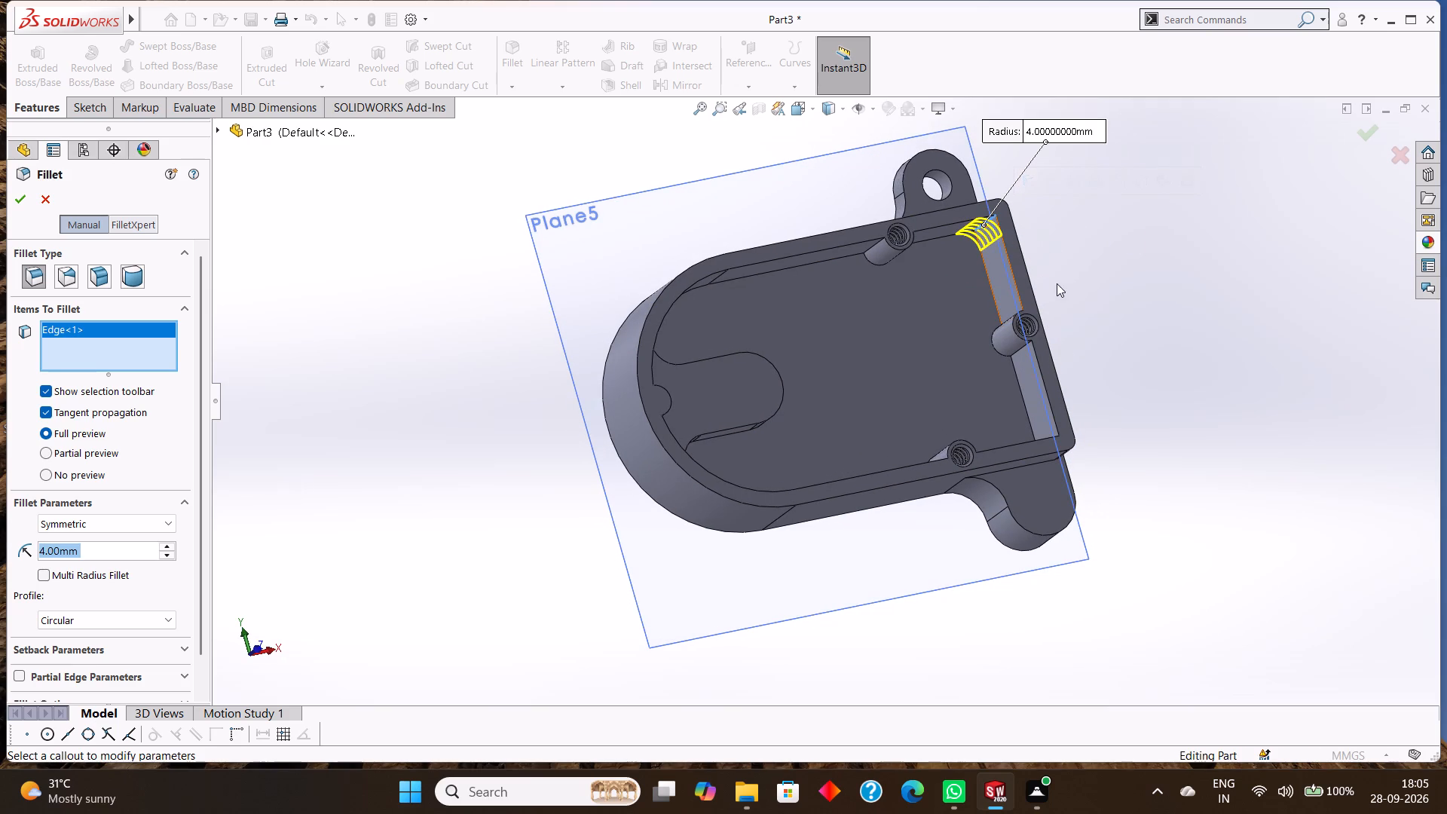
{"action": "middle_click_drag", "start_coordinate": [1195, 465], "coordinate": [1189, 505]}
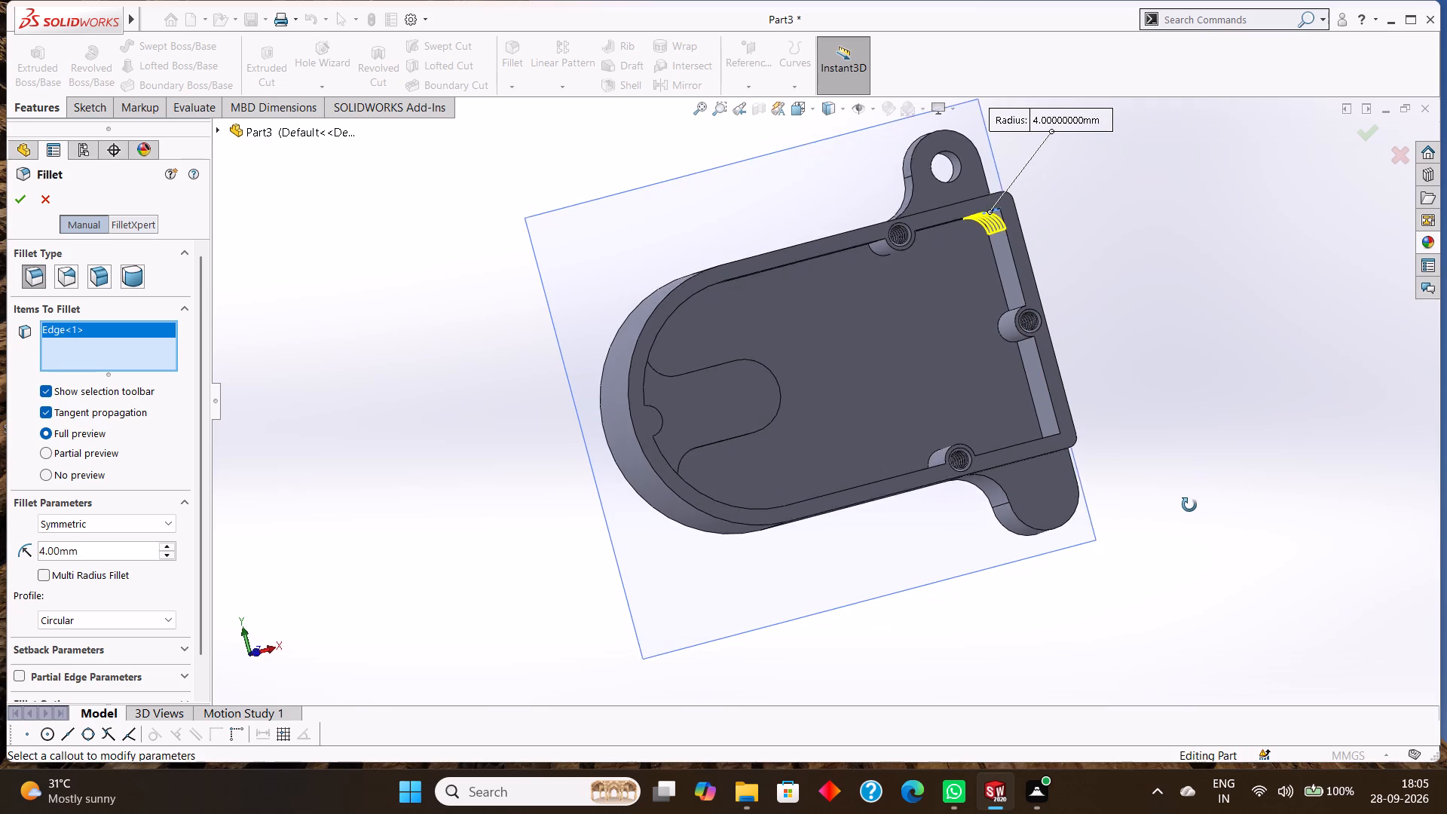
{"action": "middle_click_drag", "start_coordinate": [1189, 505], "coordinate": [1210, 486]}
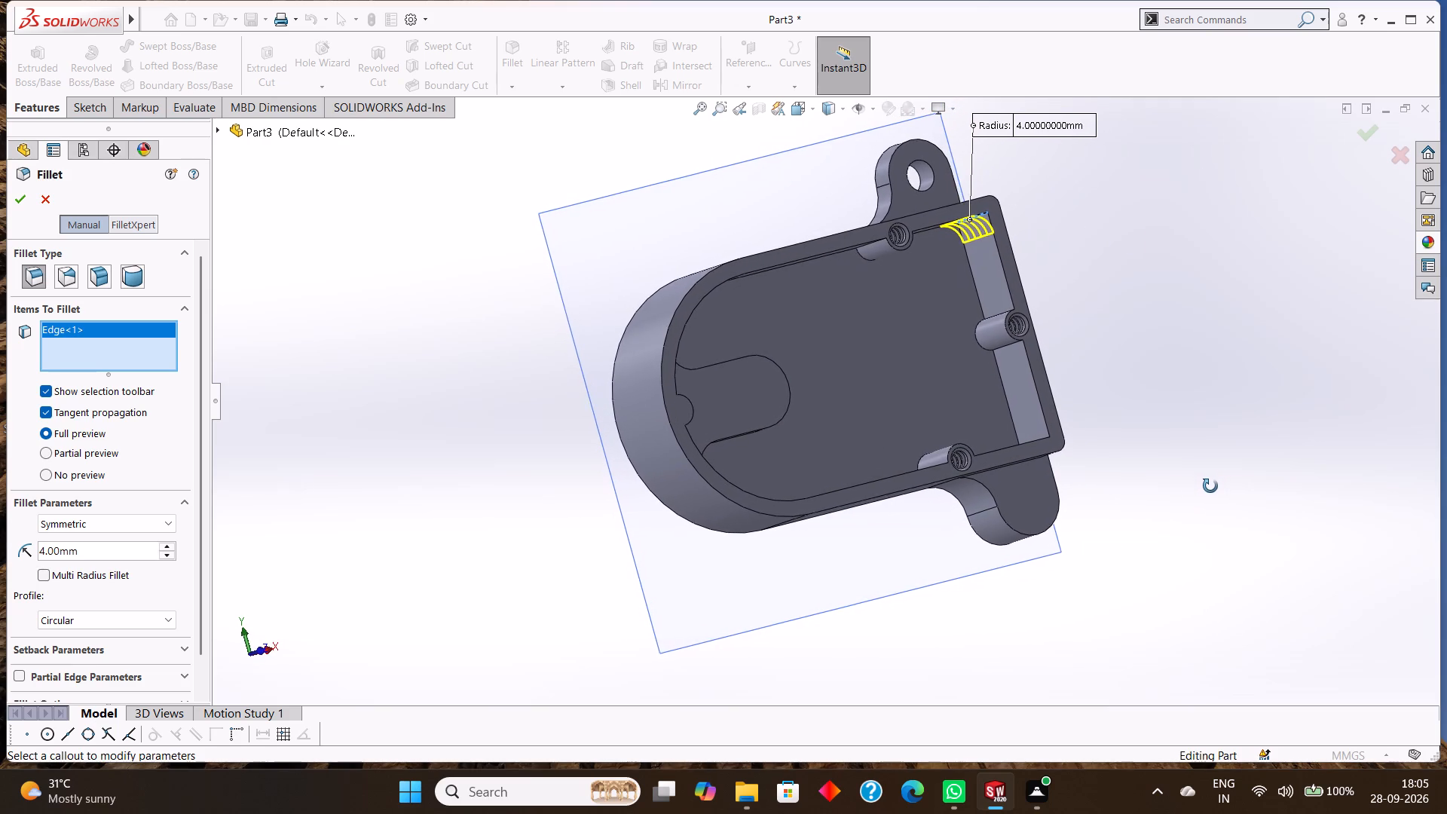
{"action": "middle_click_drag", "start_coordinate": [1210, 486], "coordinate": [1214, 491]}
{"action": "left_click", "coordinate": [20, 197]}
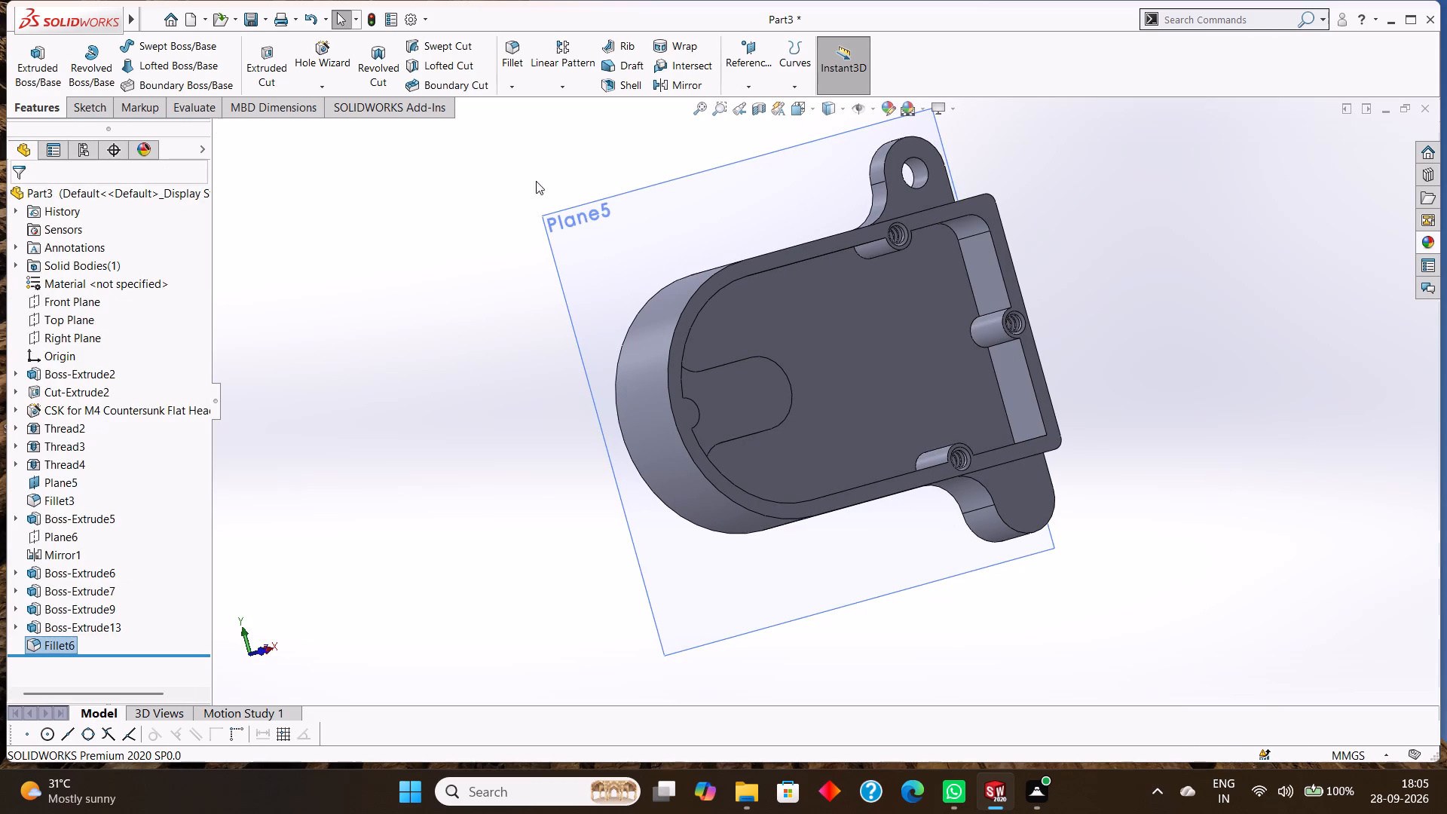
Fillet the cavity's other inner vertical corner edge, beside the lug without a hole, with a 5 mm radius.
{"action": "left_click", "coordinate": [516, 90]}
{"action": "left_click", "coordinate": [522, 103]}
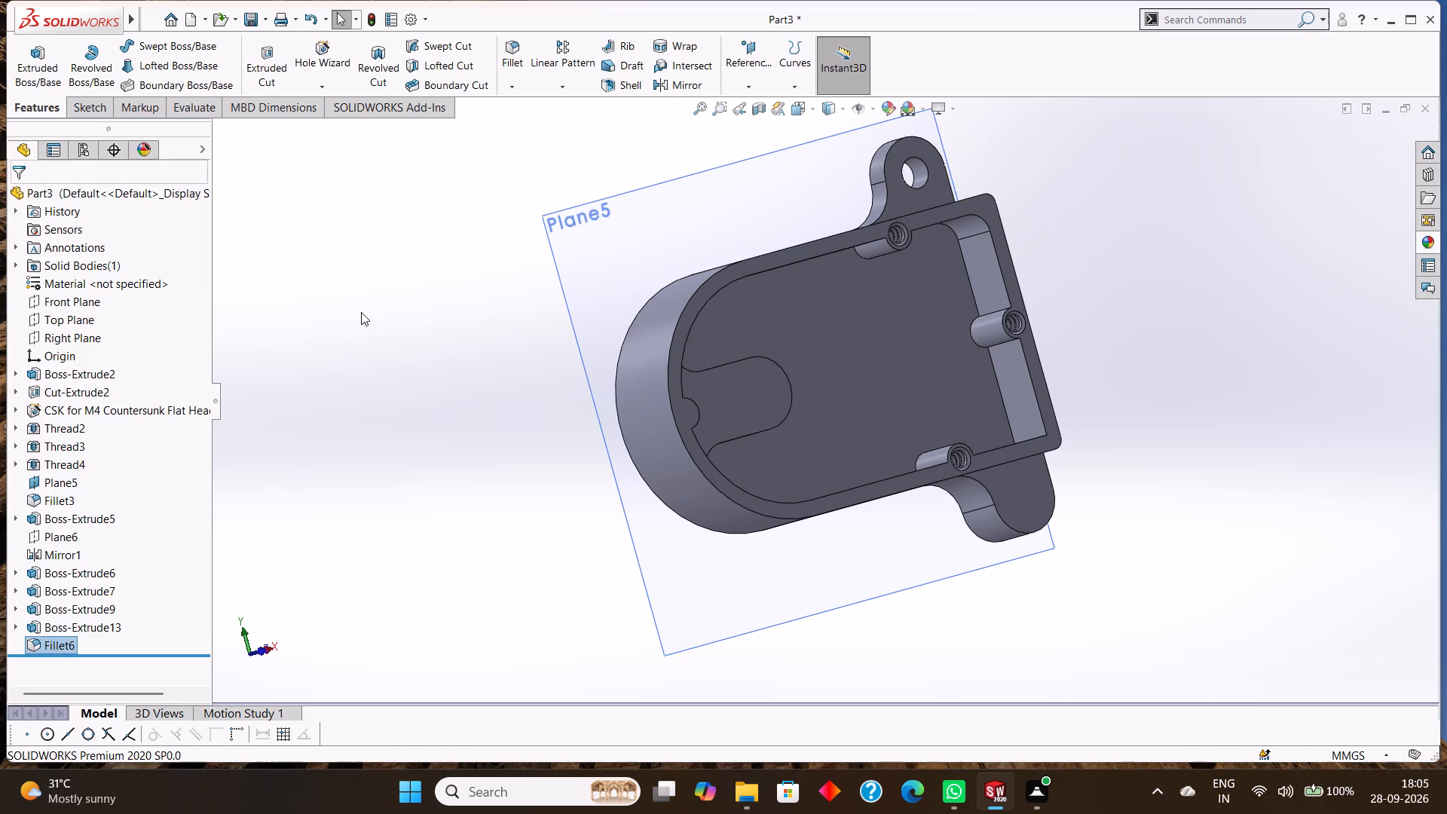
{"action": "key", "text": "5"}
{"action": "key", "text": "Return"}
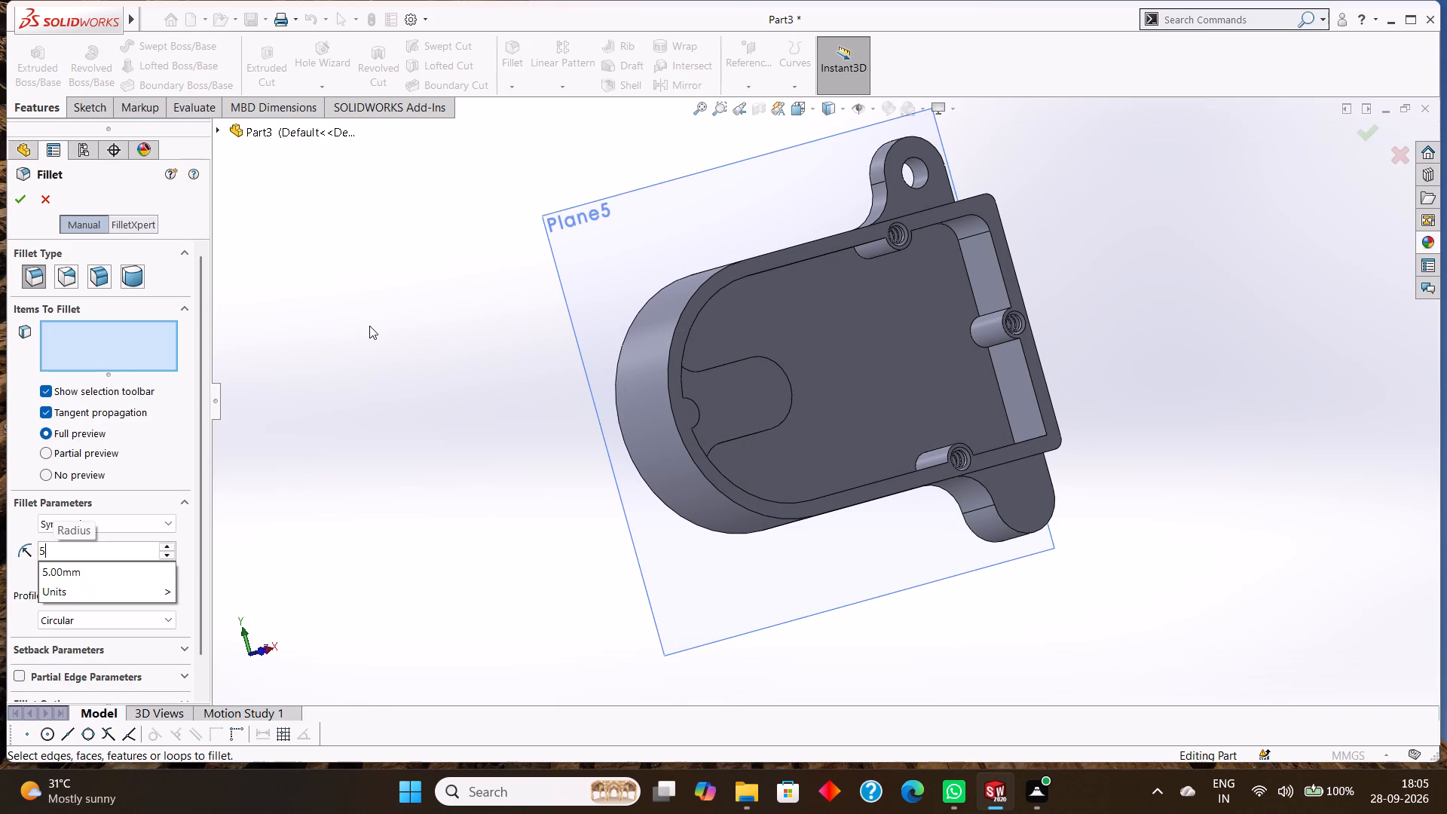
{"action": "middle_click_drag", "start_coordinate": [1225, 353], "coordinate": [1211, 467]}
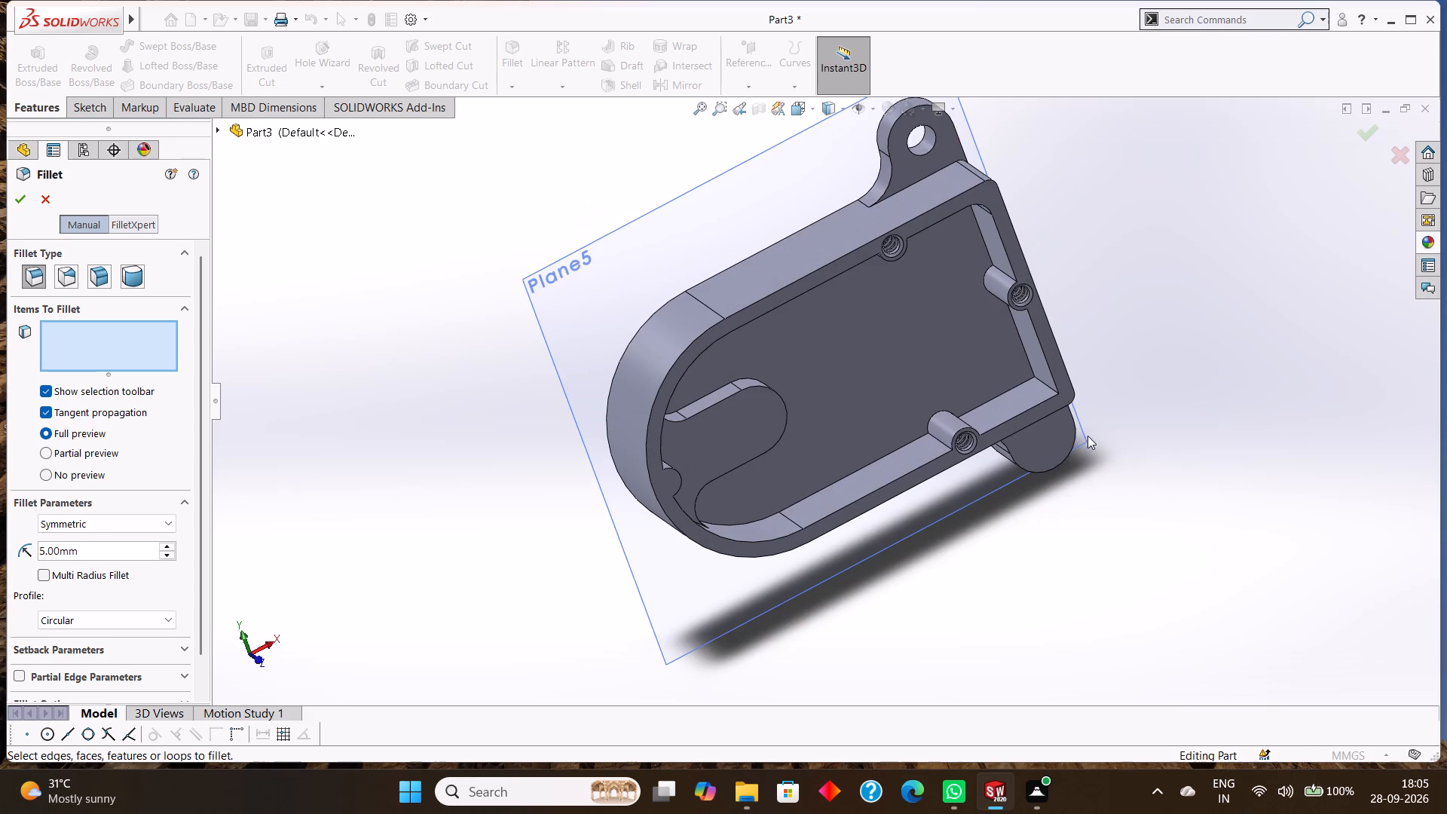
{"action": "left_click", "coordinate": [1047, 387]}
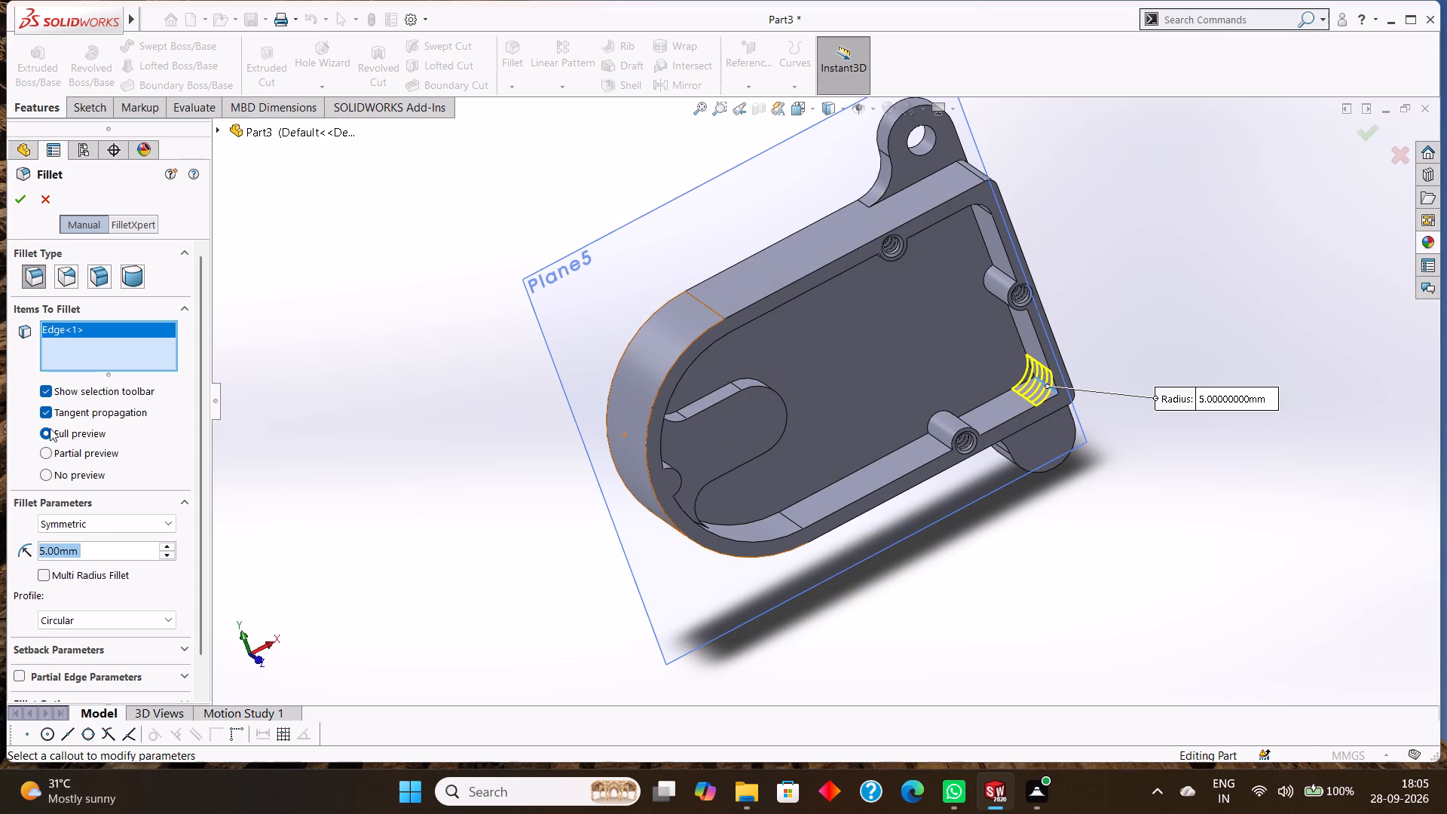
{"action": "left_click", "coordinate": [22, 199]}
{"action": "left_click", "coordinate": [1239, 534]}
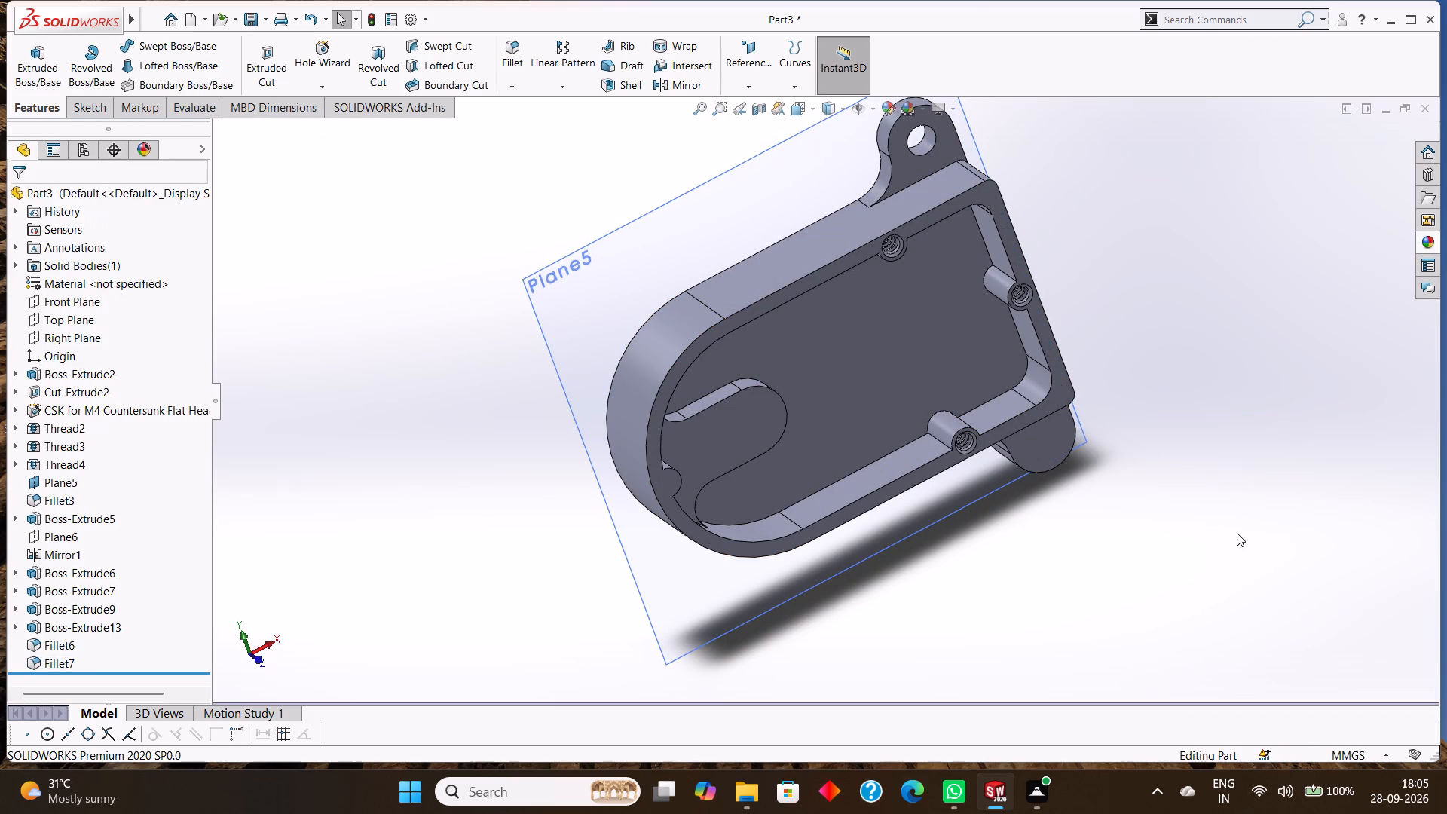
Examine the two filleted cavity corners at the square end from several angles.
{"action": "middle_click_drag", "start_coordinate": [1235, 527], "coordinate": [1243, 430]}
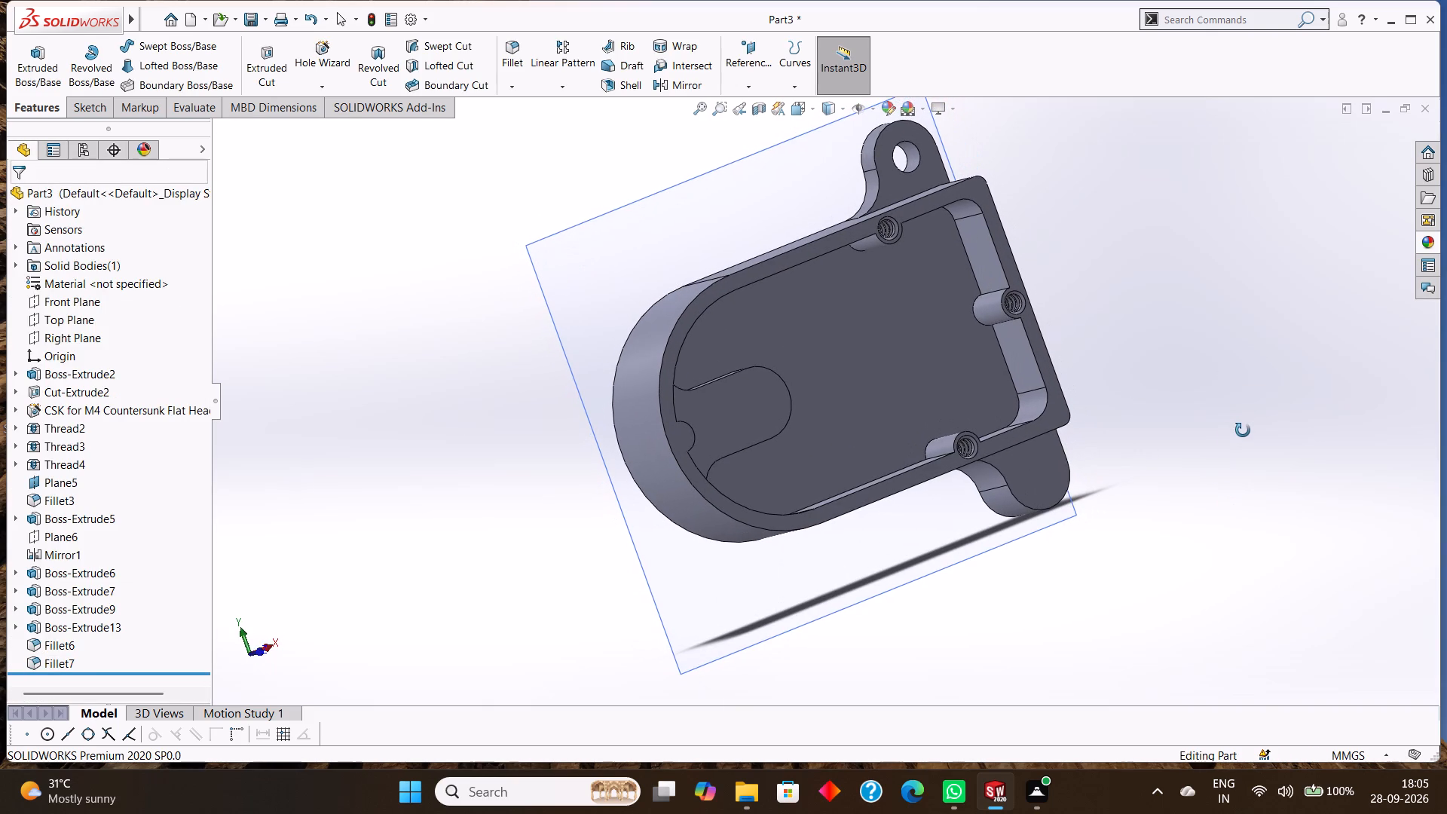
{"action": "middle_click_drag", "start_coordinate": [1243, 430], "coordinate": [1241, 430]}
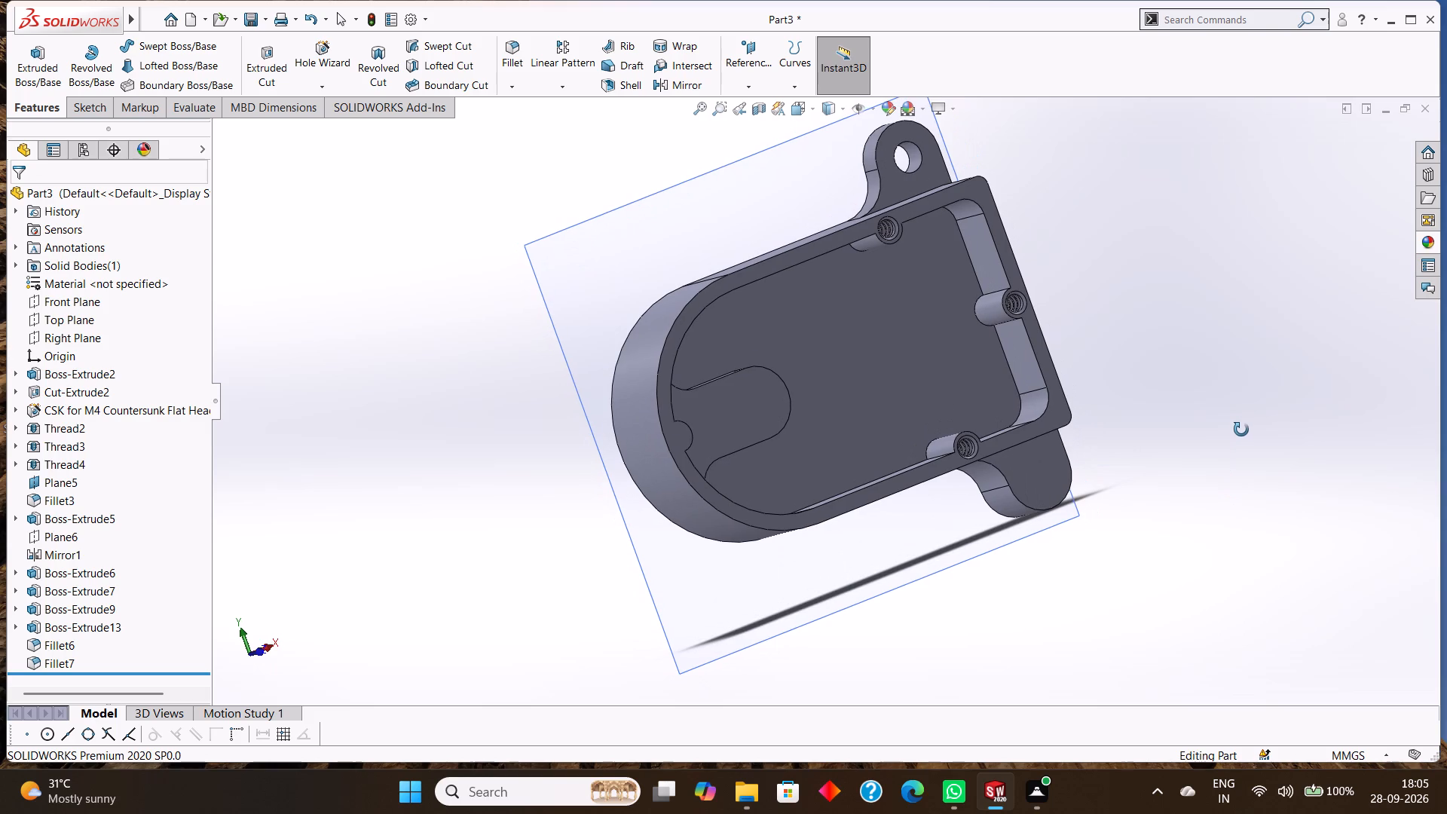
{"action": "middle_click_drag", "start_coordinate": [1241, 430], "coordinate": [1240, 429]}
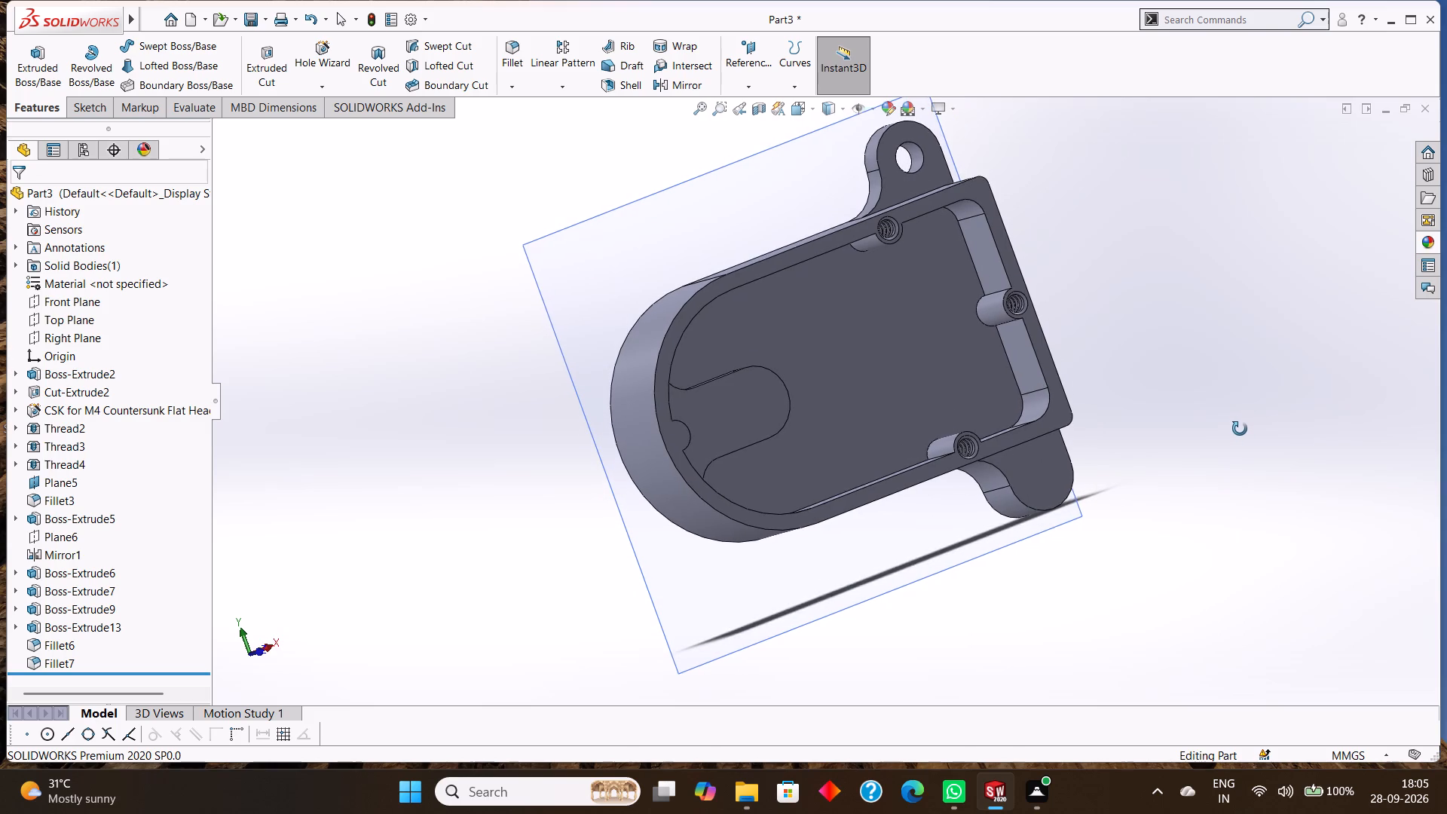
{"action": "middle_click_drag", "start_coordinate": [1240, 429], "coordinate": [1220, 415]}
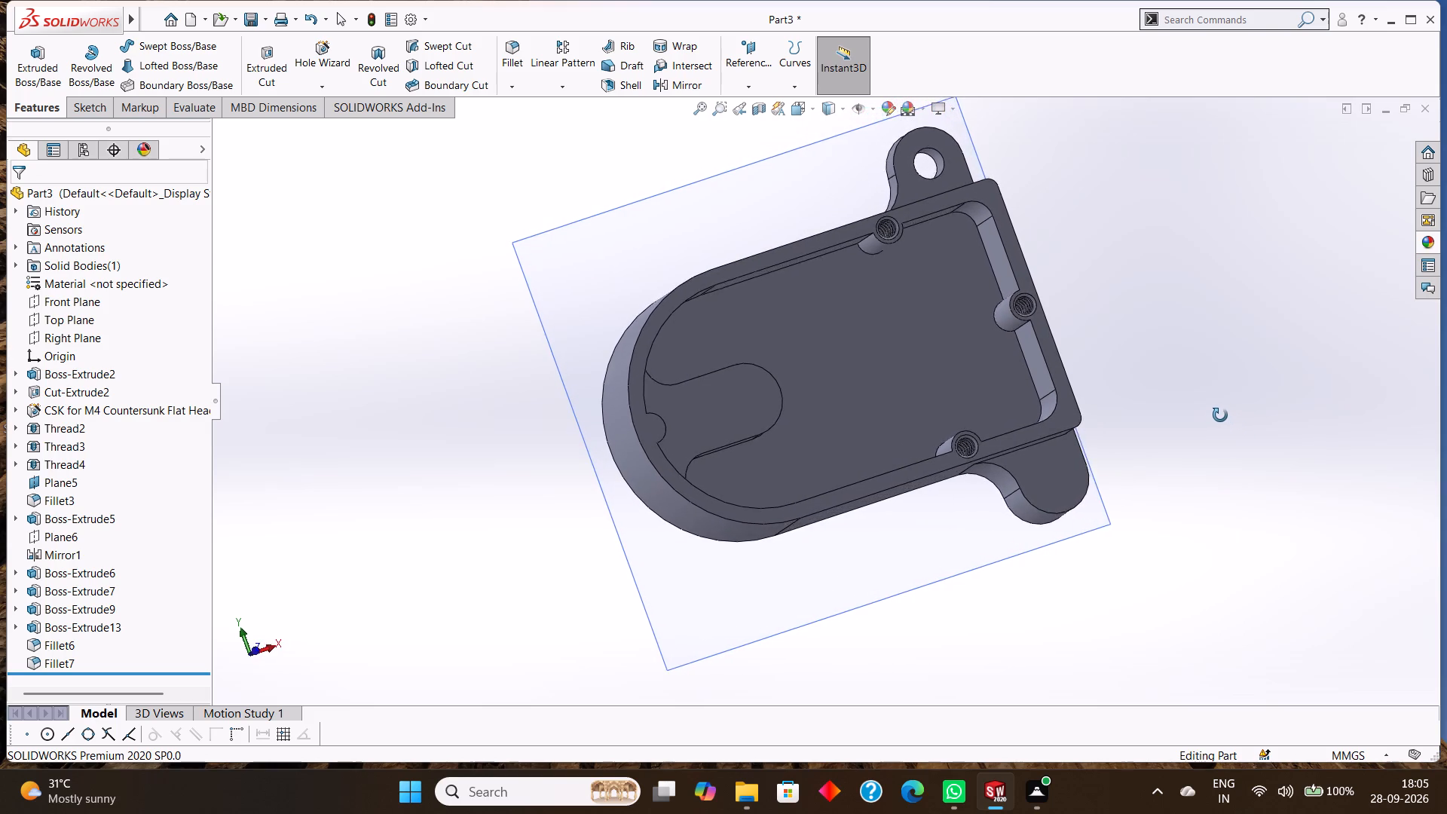
{"action": "middle_click_drag", "start_coordinate": [1220, 415], "coordinate": [1182, 393]}
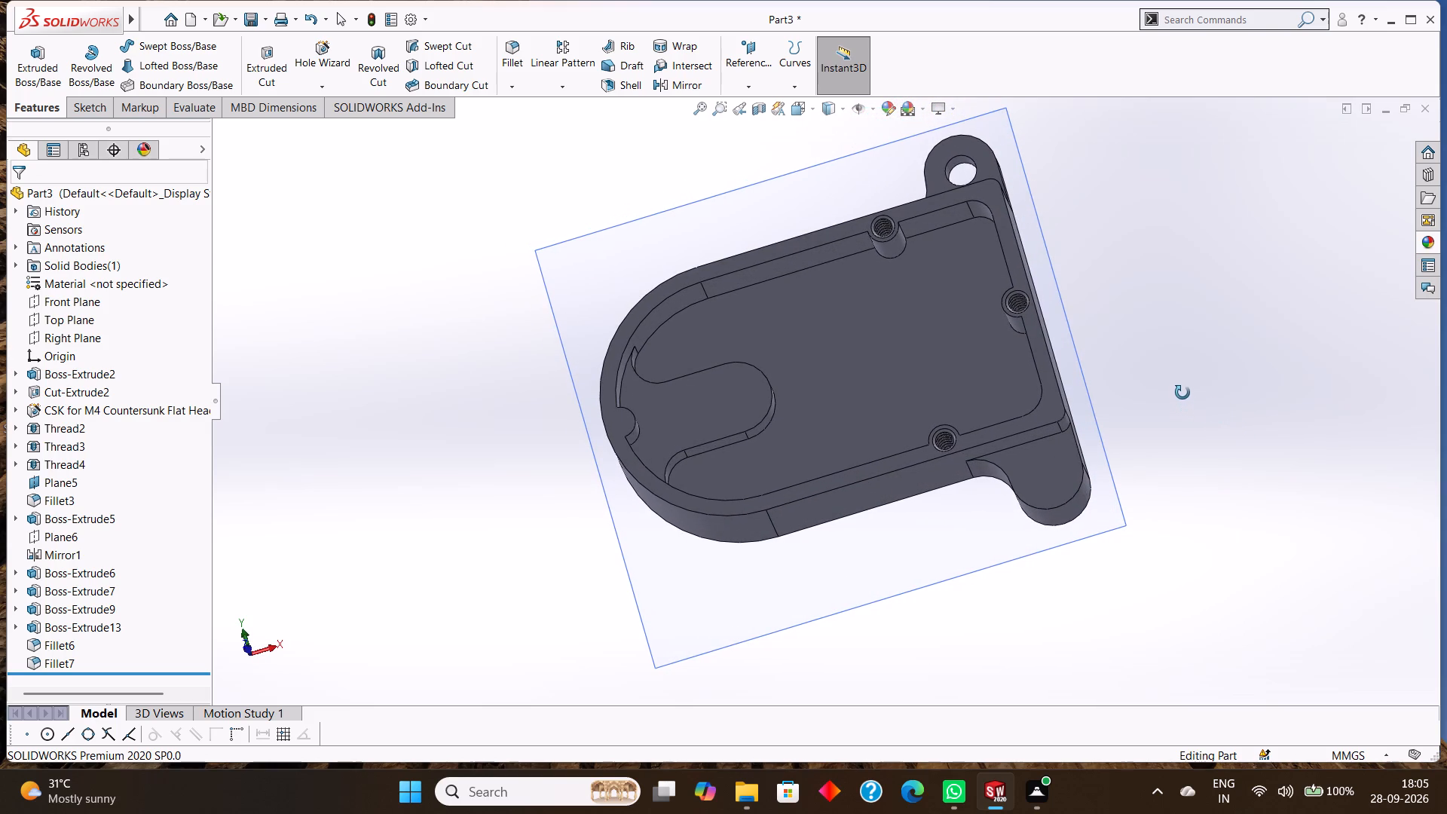
{"action": "middle_click_drag", "start_coordinate": [1182, 393], "coordinate": [1181, 391]}
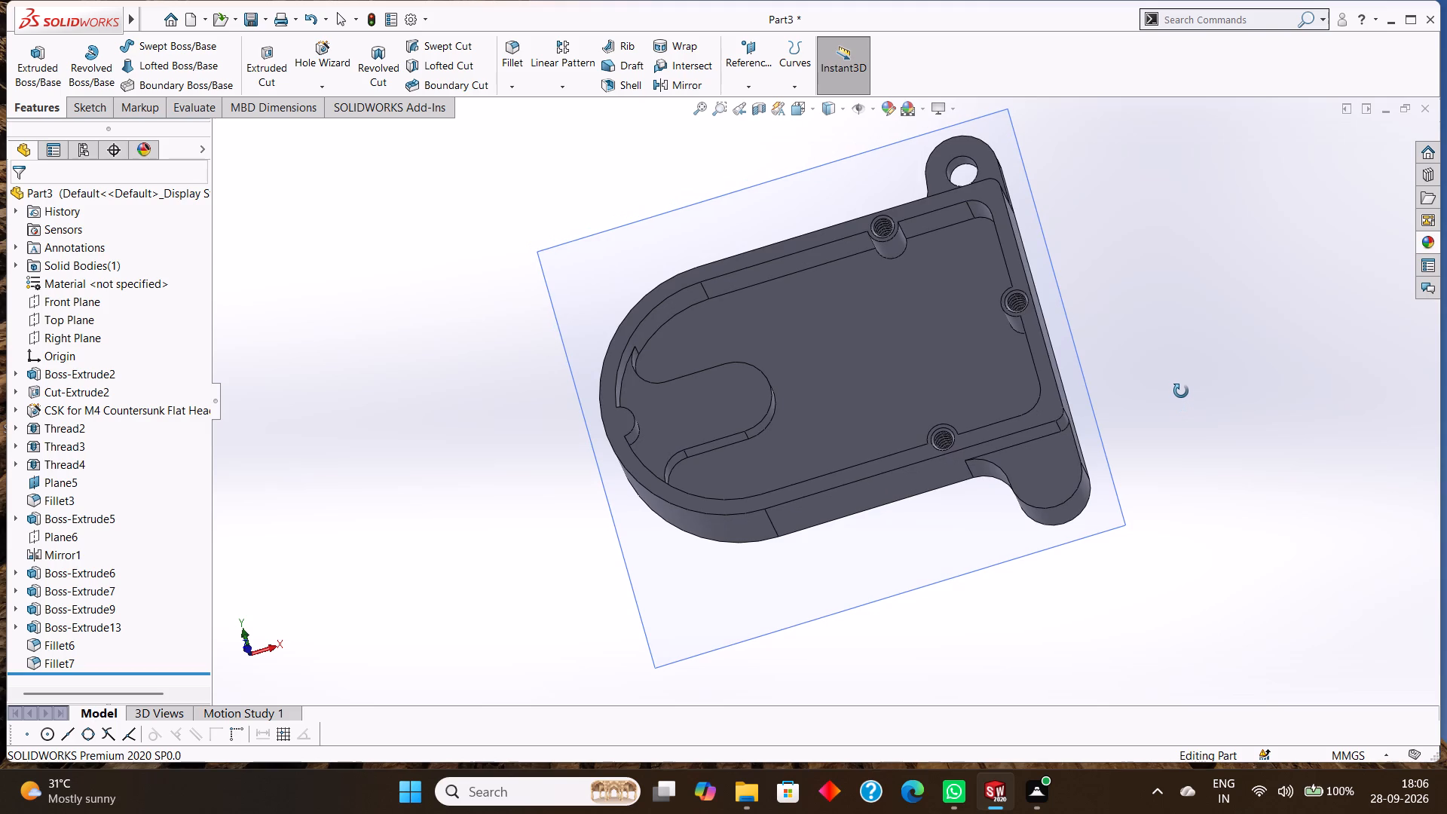
{"action": "middle_click_drag", "start_coordinate": [1181, 391], "coordinate": [1179, 390]}
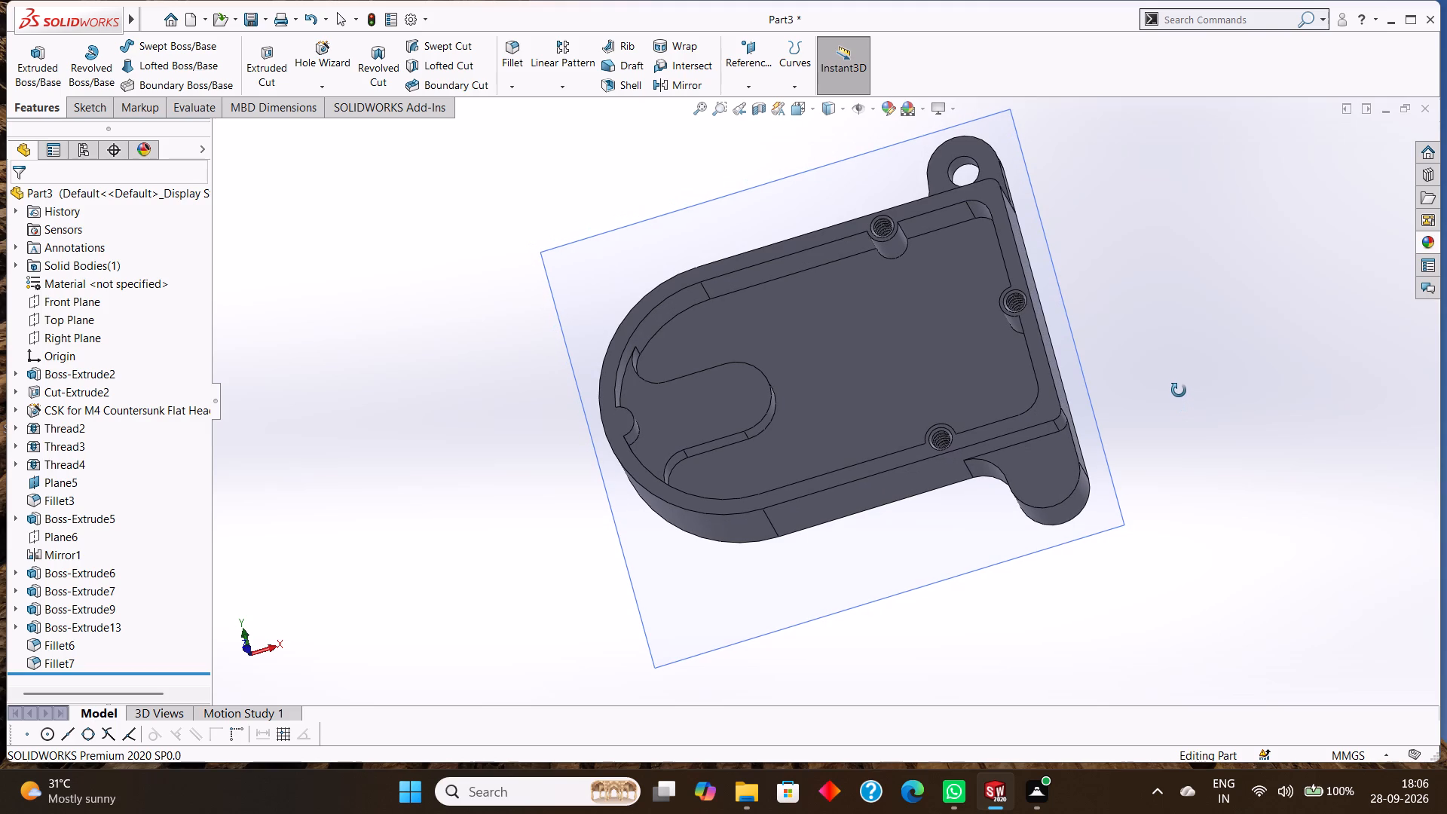
{"action": "middle_click_drag", "start_coordinate": [1179, 390], "coordinate": [1185, 397]}
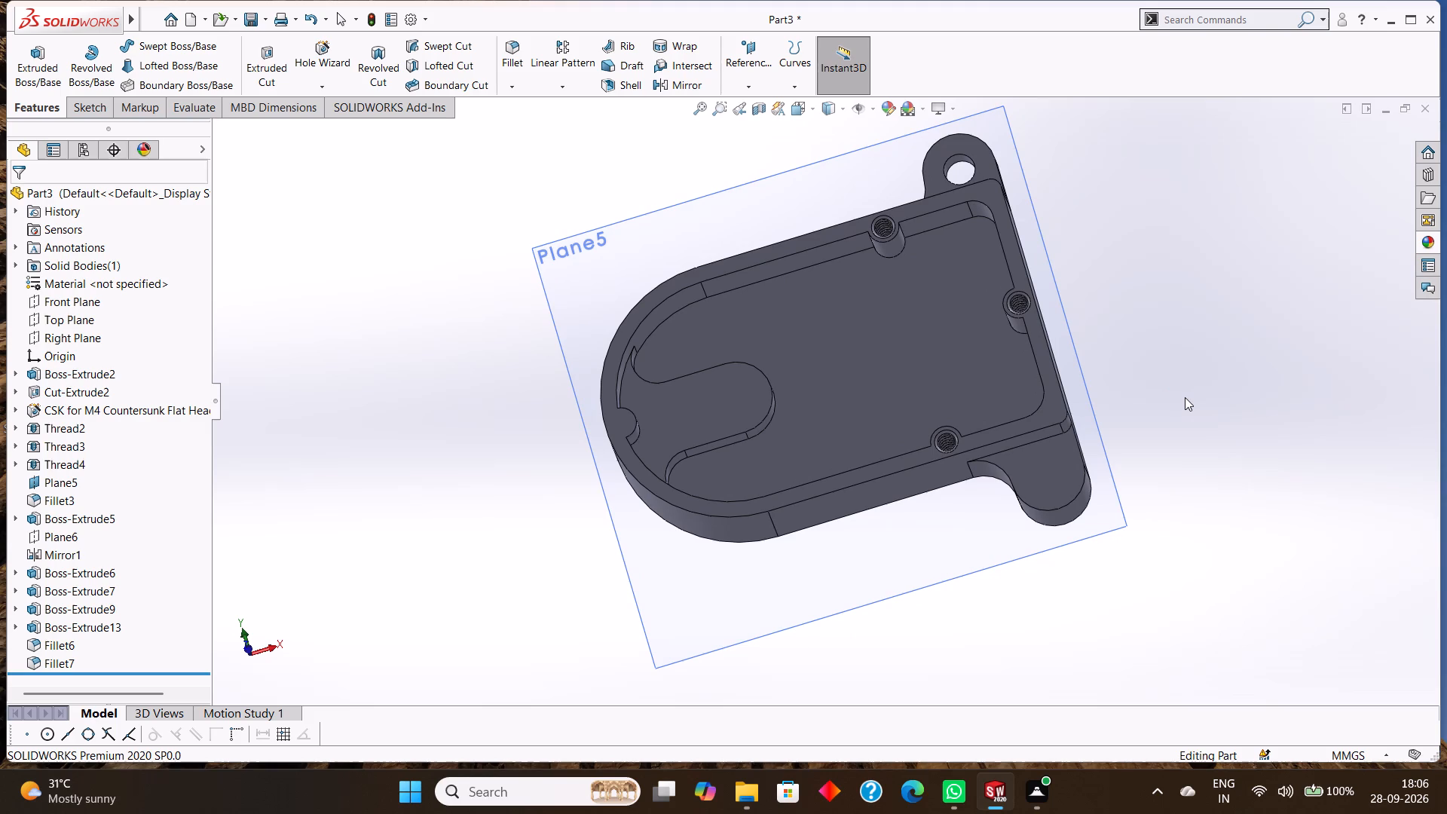
{"action": "middle_click_drag", "start_coordinate": [1185, 398], "coordinate": [1188, 406]}
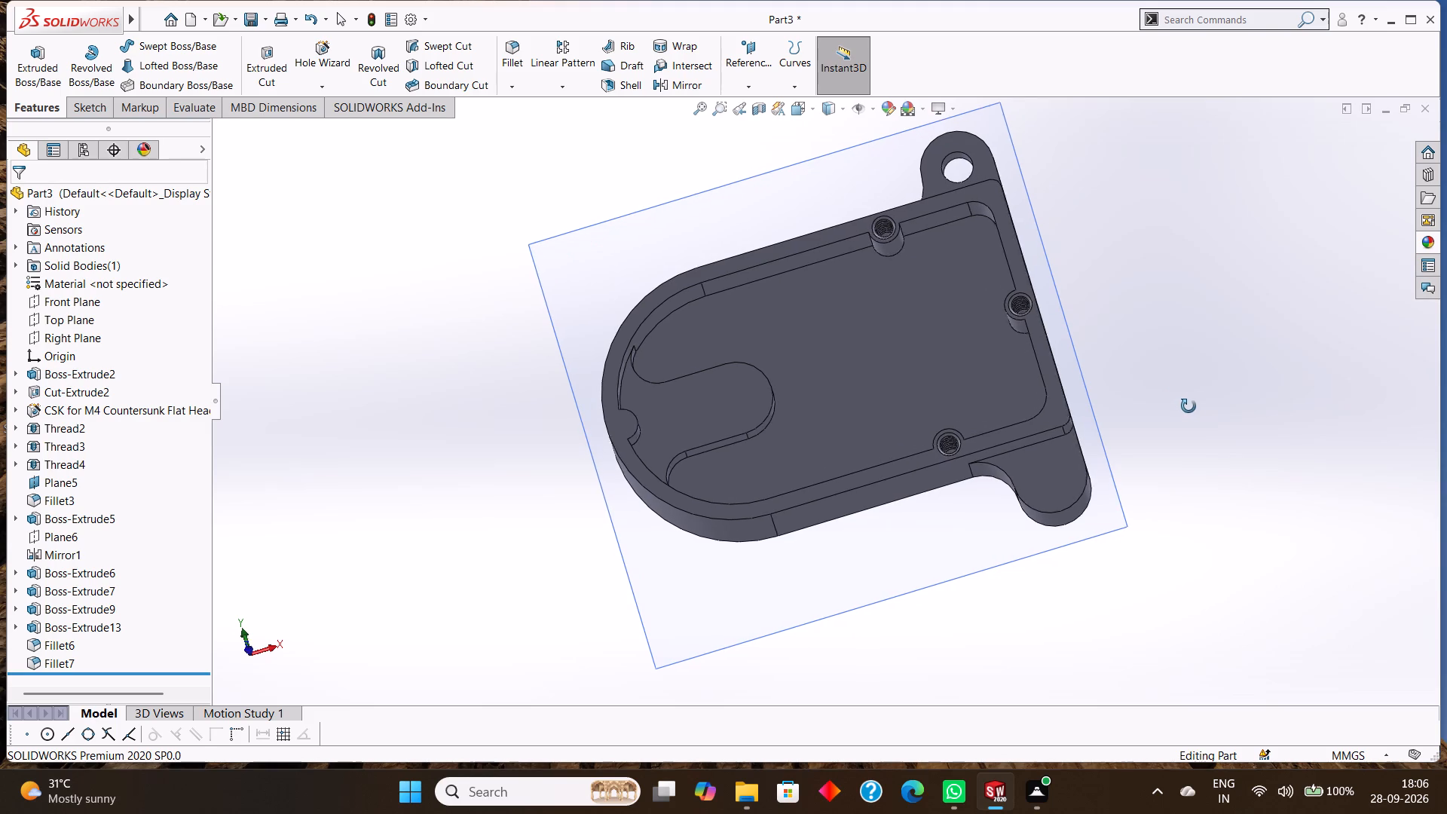
{"action": "middle_click_drag", "start_coordinate": [1188, 406], "coordinate": [1201, 425]}
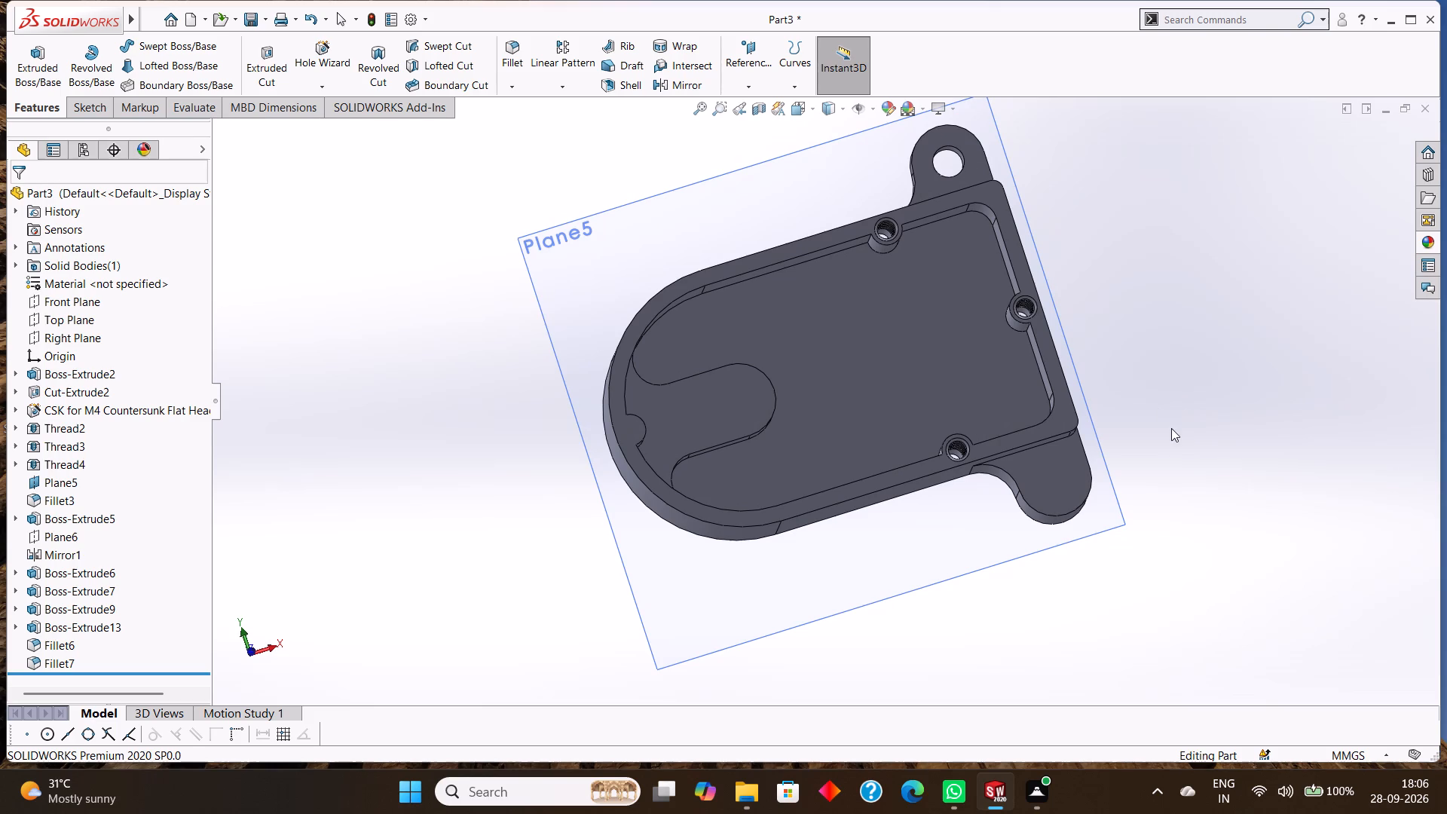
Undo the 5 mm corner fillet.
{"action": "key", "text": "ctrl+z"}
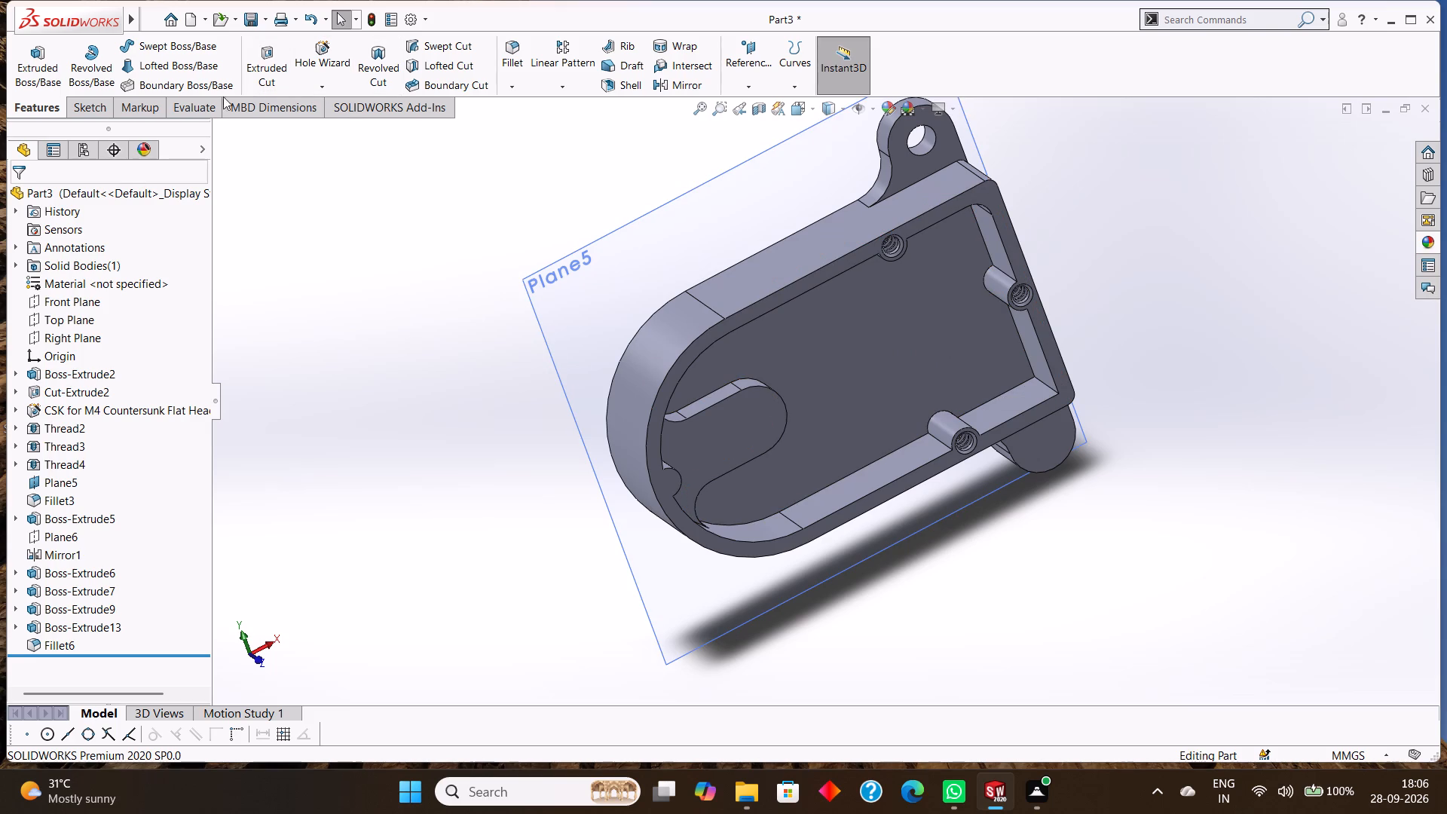
Fillet the cavity's inner vertical corner edge beside the lug without a hole using a 4 mm radius.
{"action": "left_click", "coordinate": [512, 87]}
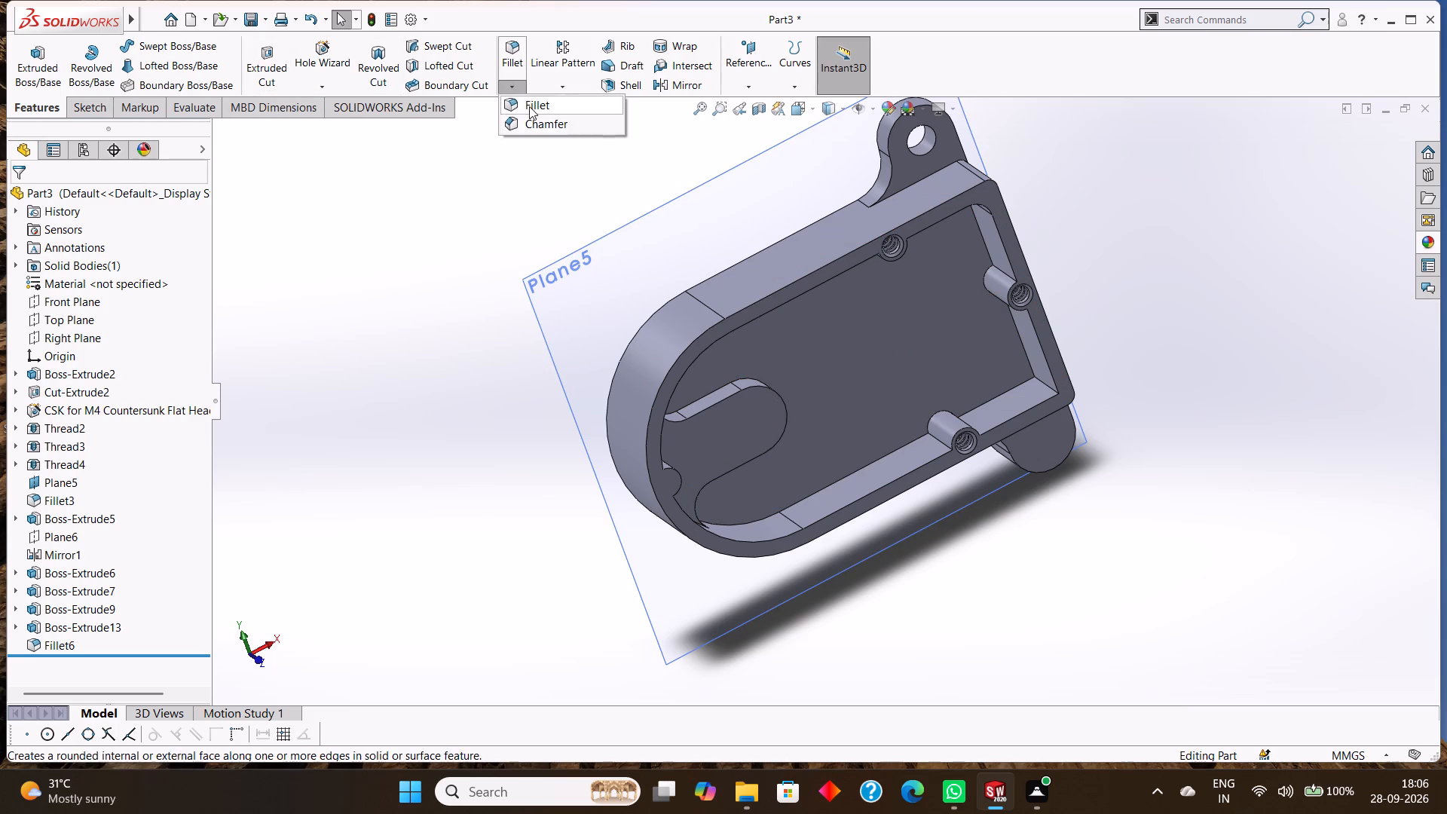
{"action": "left_click", "coordinate": [529, 106]}
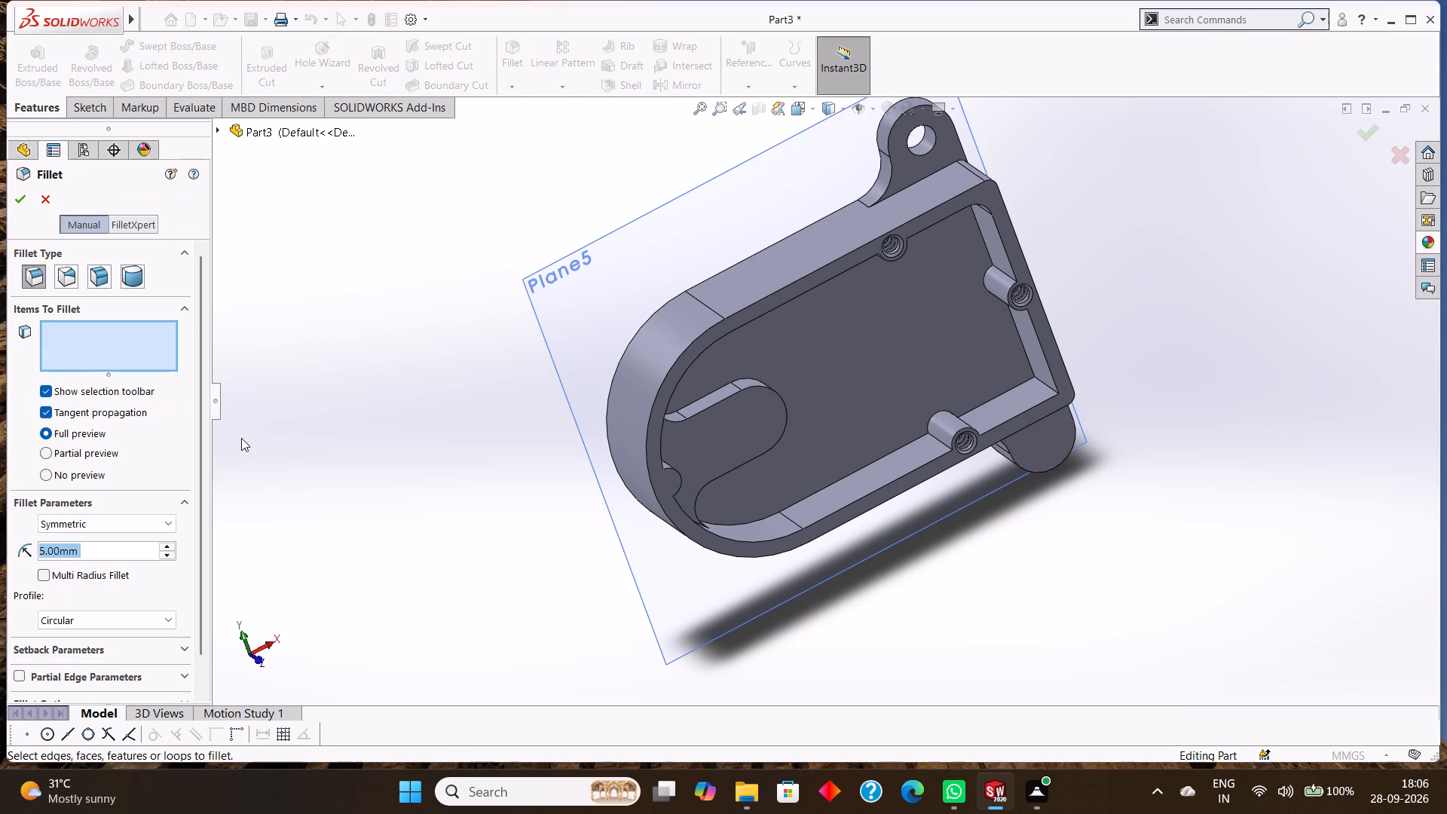
{"action": "key", "text": "4"}
{"action": "key", "text": "Return"}
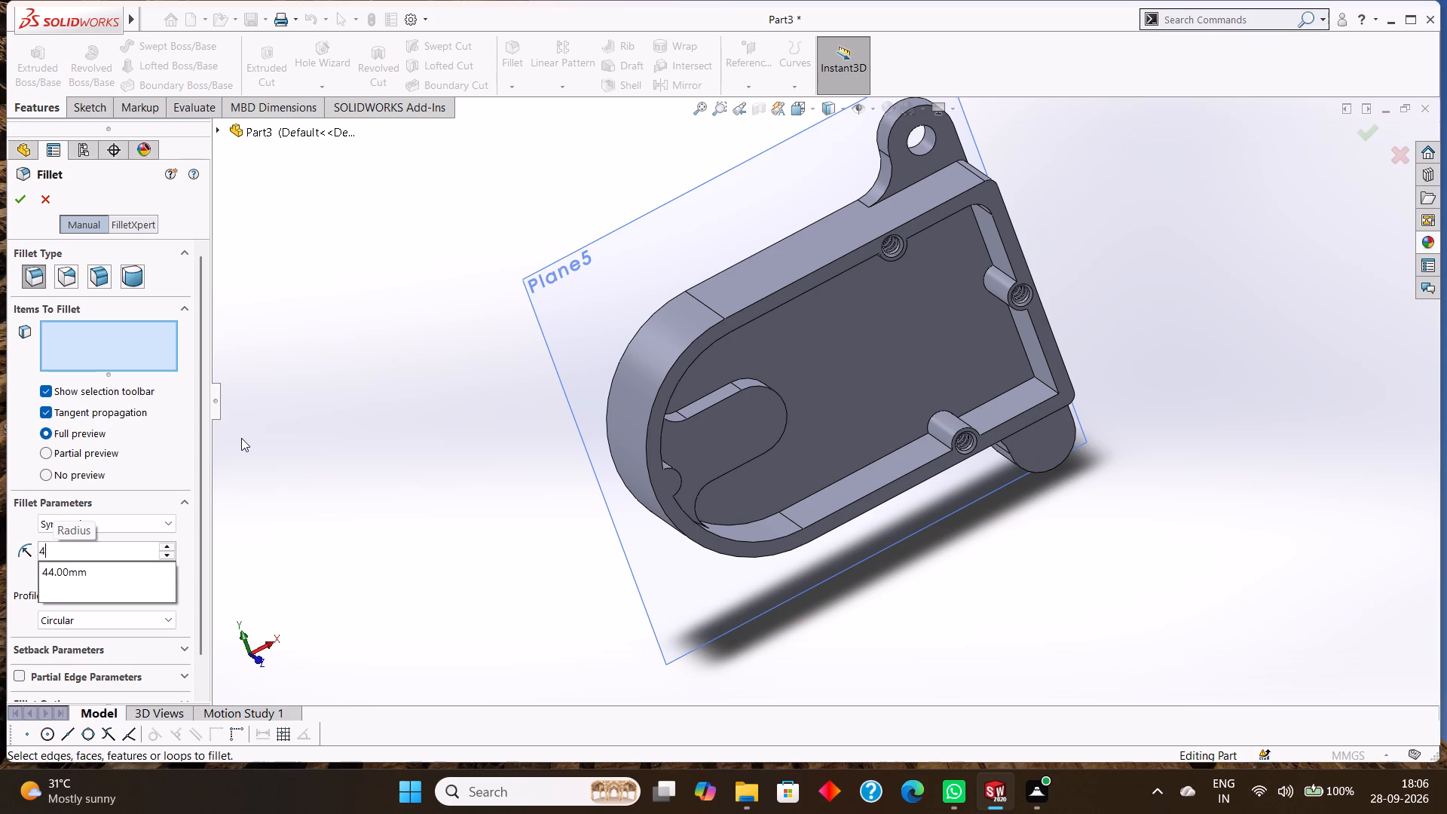
{"action": "left_click", "coordinate": [1036, 379]}
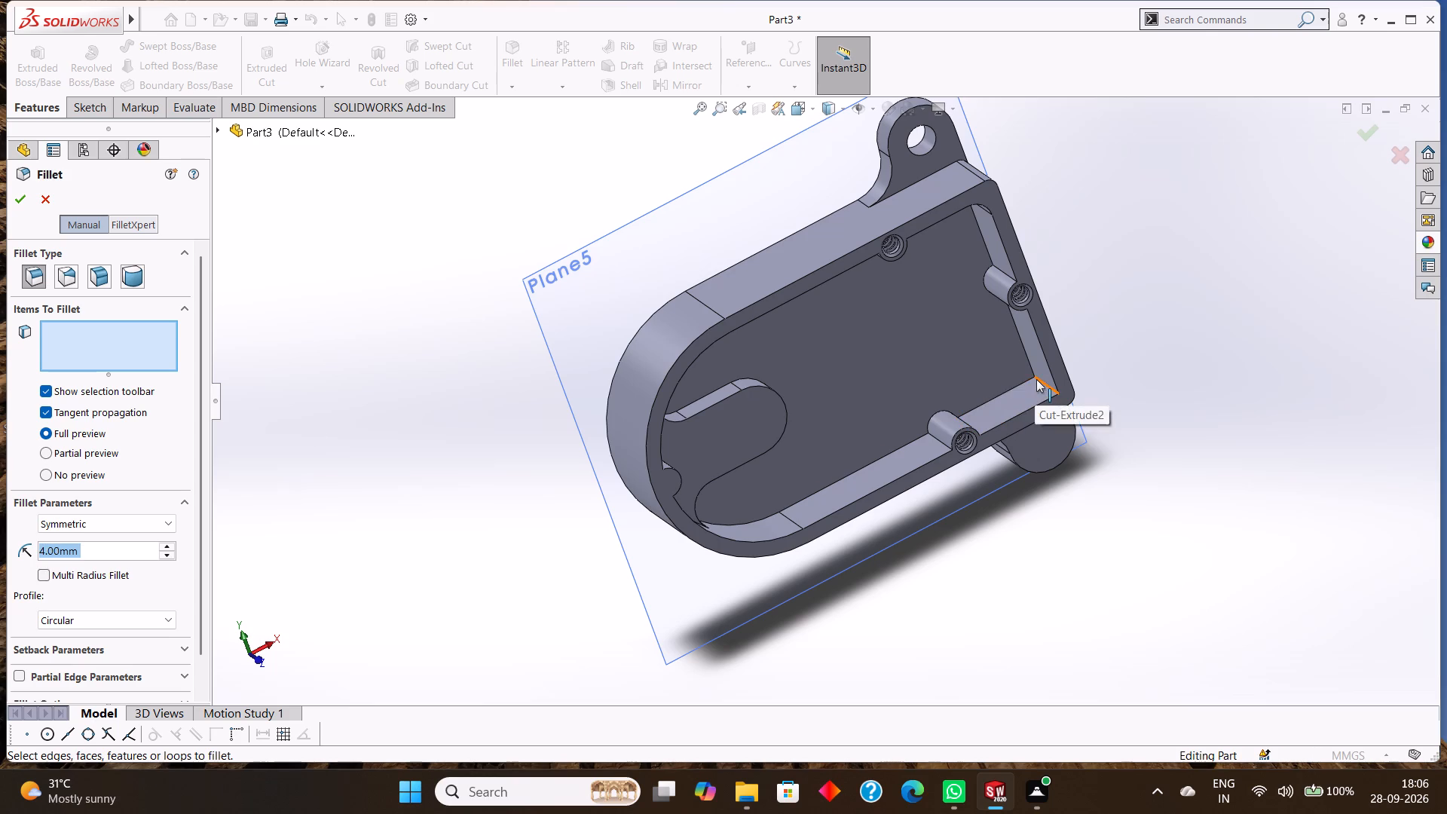
{"action": "left_click", "coordinate": [18, 193]}
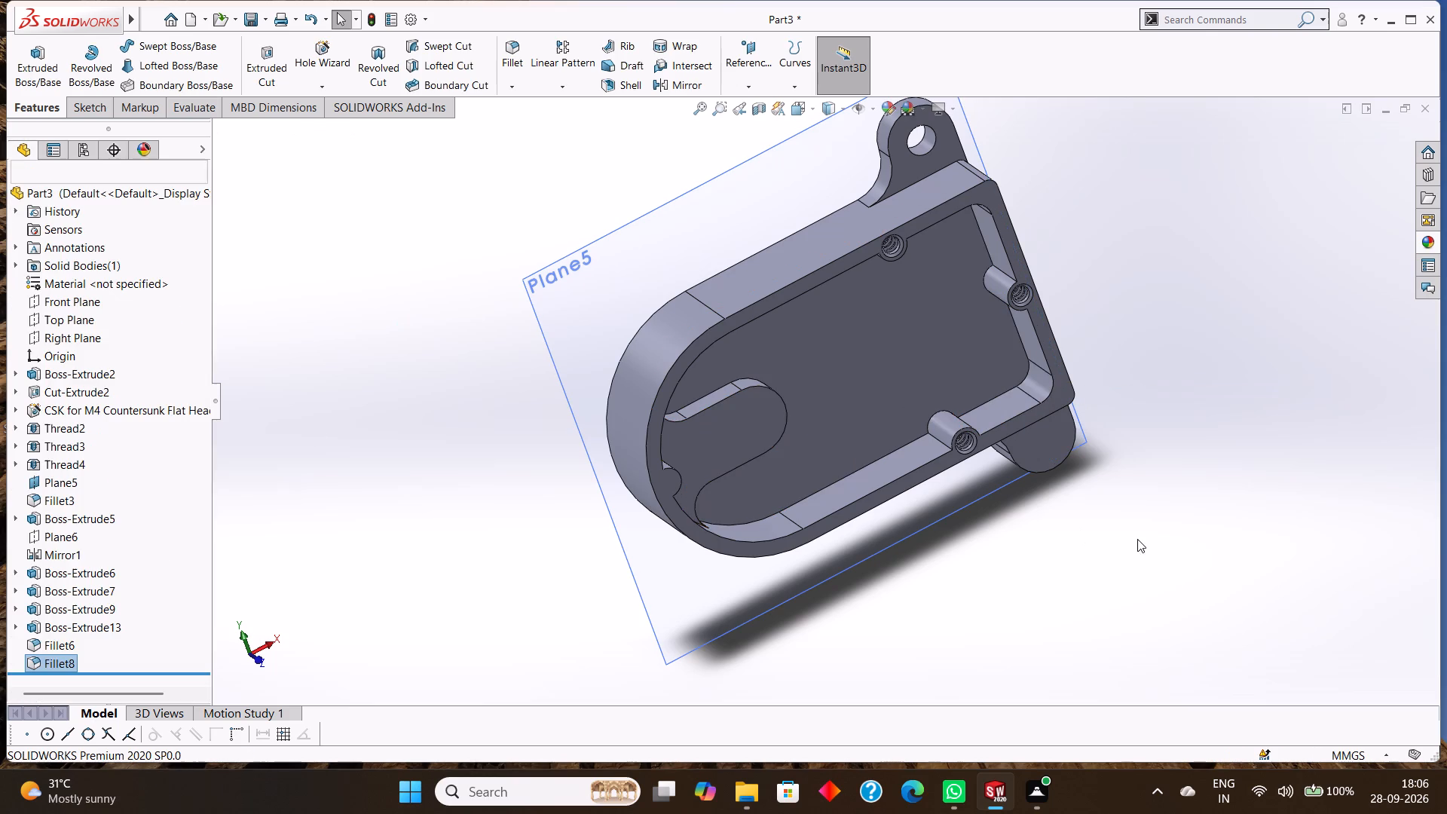
Start a sketch on the flat face of the lug without a hole and view it face-on.
{"action": "middle_click_drag", "start_coordinate": [1151, 544], "coordinate": [1100, 412]}
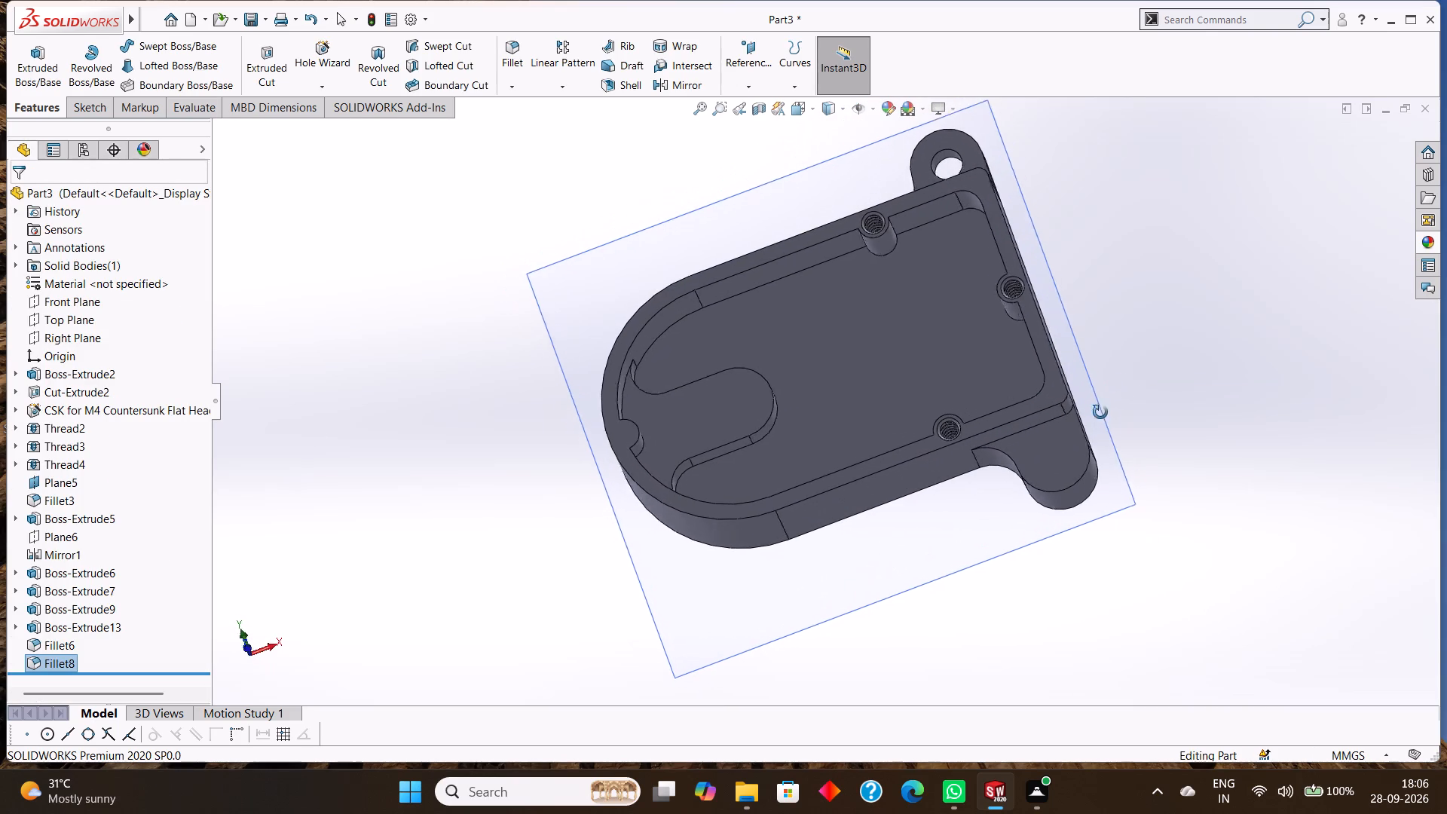
{"action": "middle_click_drag", "start_coordinate": [1100, 412], "coordinate": [1097, 429]}
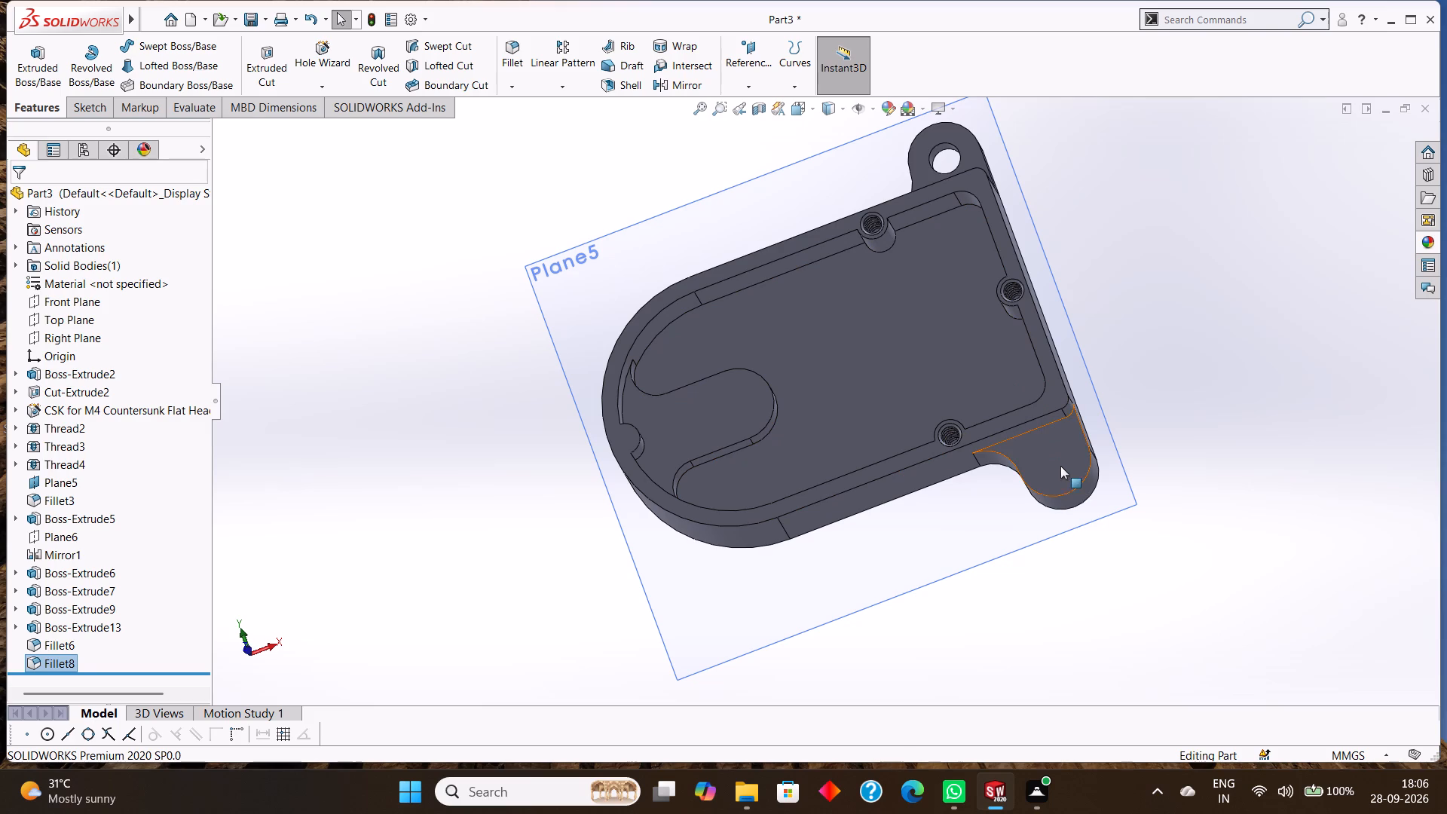
{"action": "left_click", "coordinate": [1060, 466]}
{"action": "left_click", "coordinate": [1130, 422]}
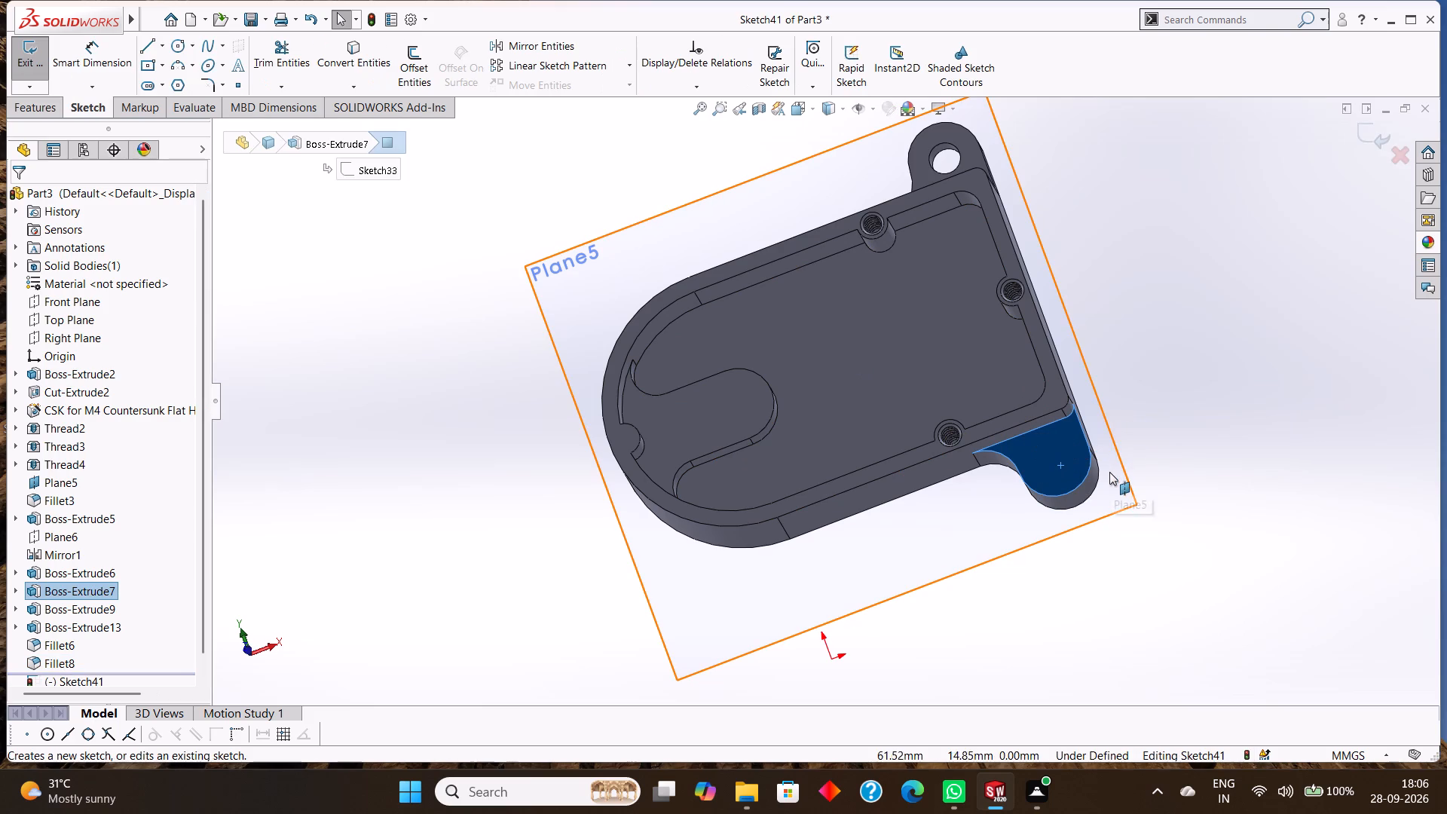
{"action": "key", "text": "ctrl+8"}
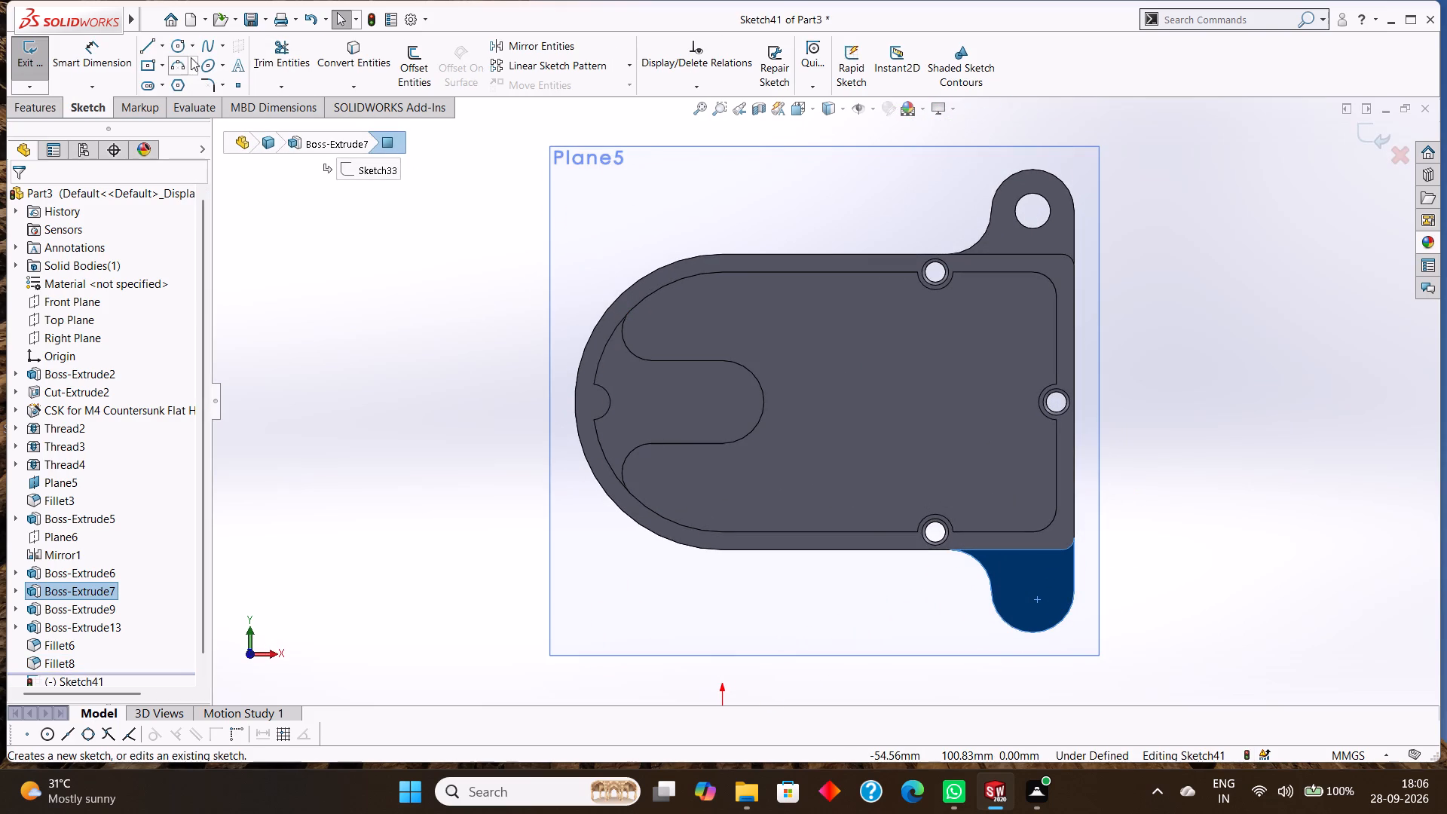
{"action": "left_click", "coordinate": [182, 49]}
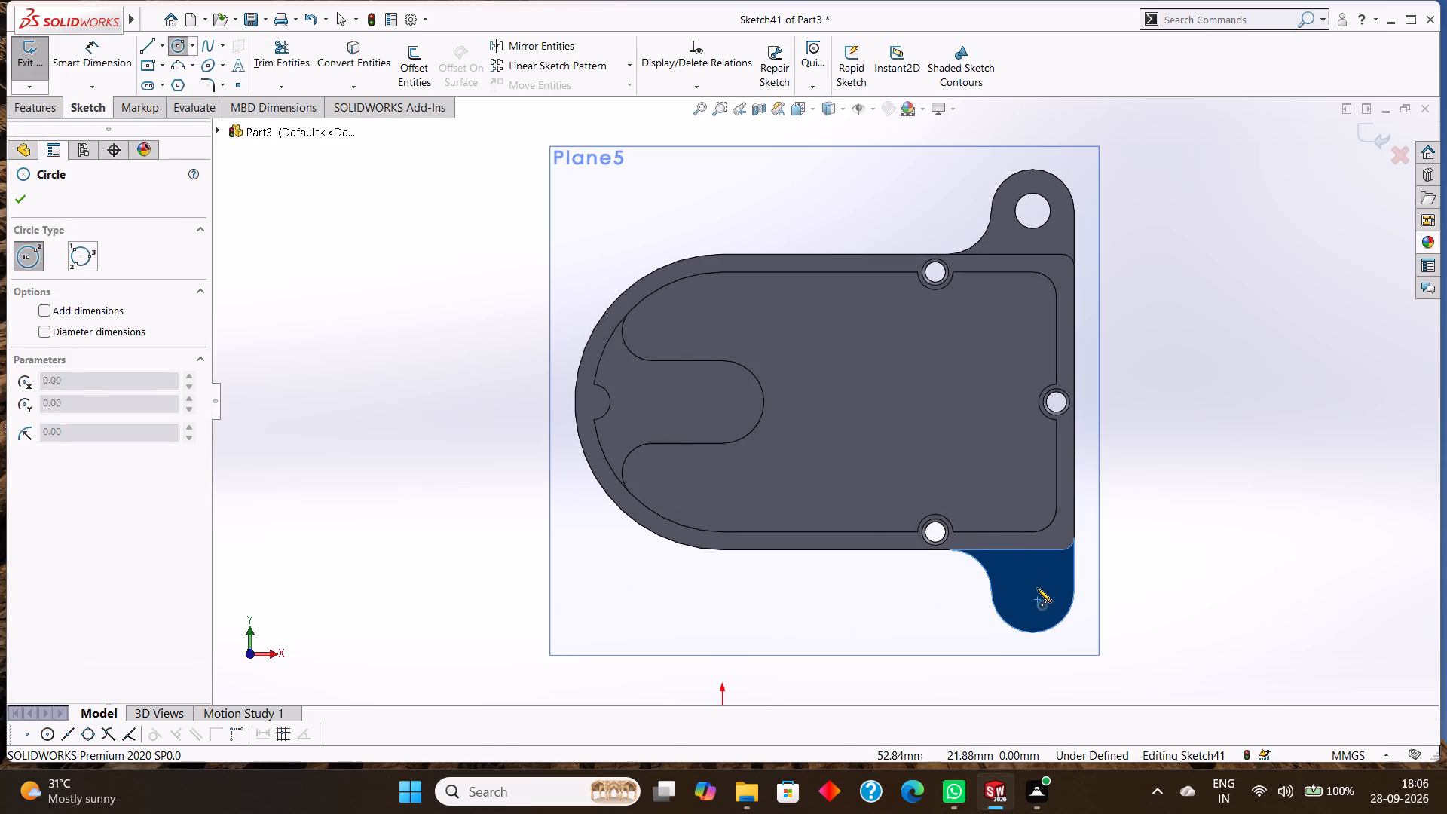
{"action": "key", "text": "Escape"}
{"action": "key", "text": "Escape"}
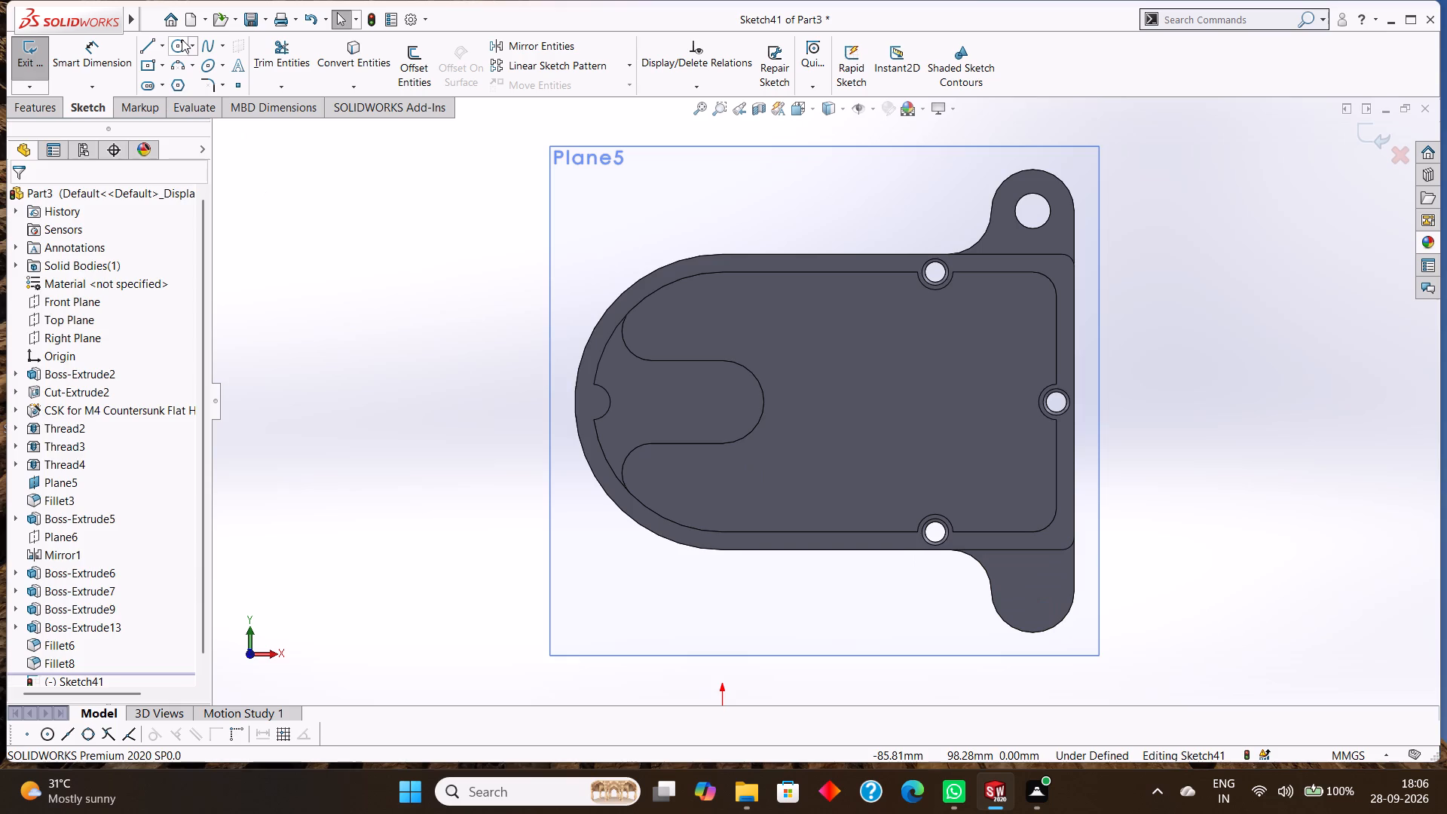
Sketch a circle of 3 mm radius concentric with the rounded end of the lug without a hole.
{"action": "left_click", "coordinate": [182, 39]}
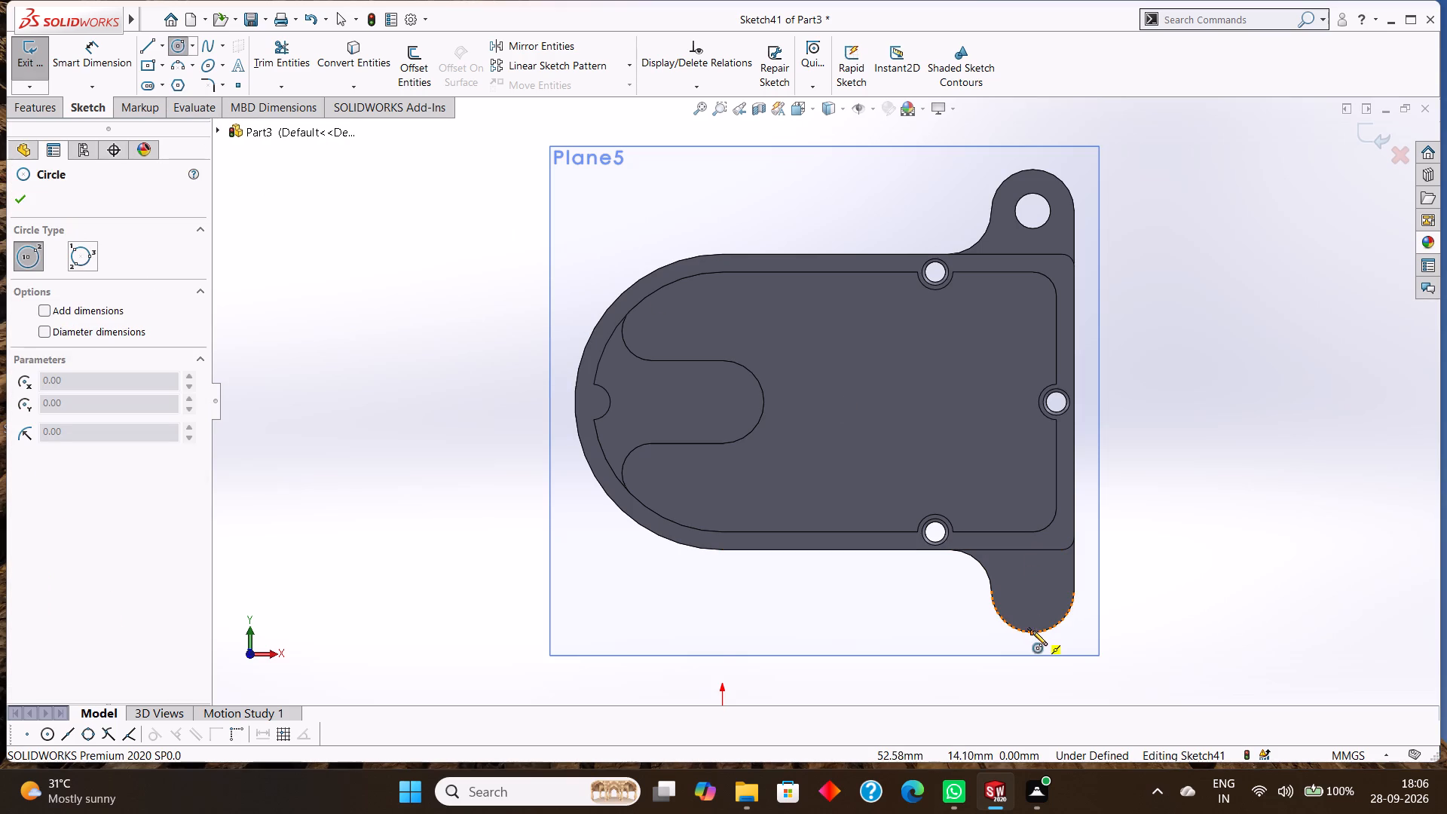
{"action": "left_click", "coordinate": [1032, 591]}
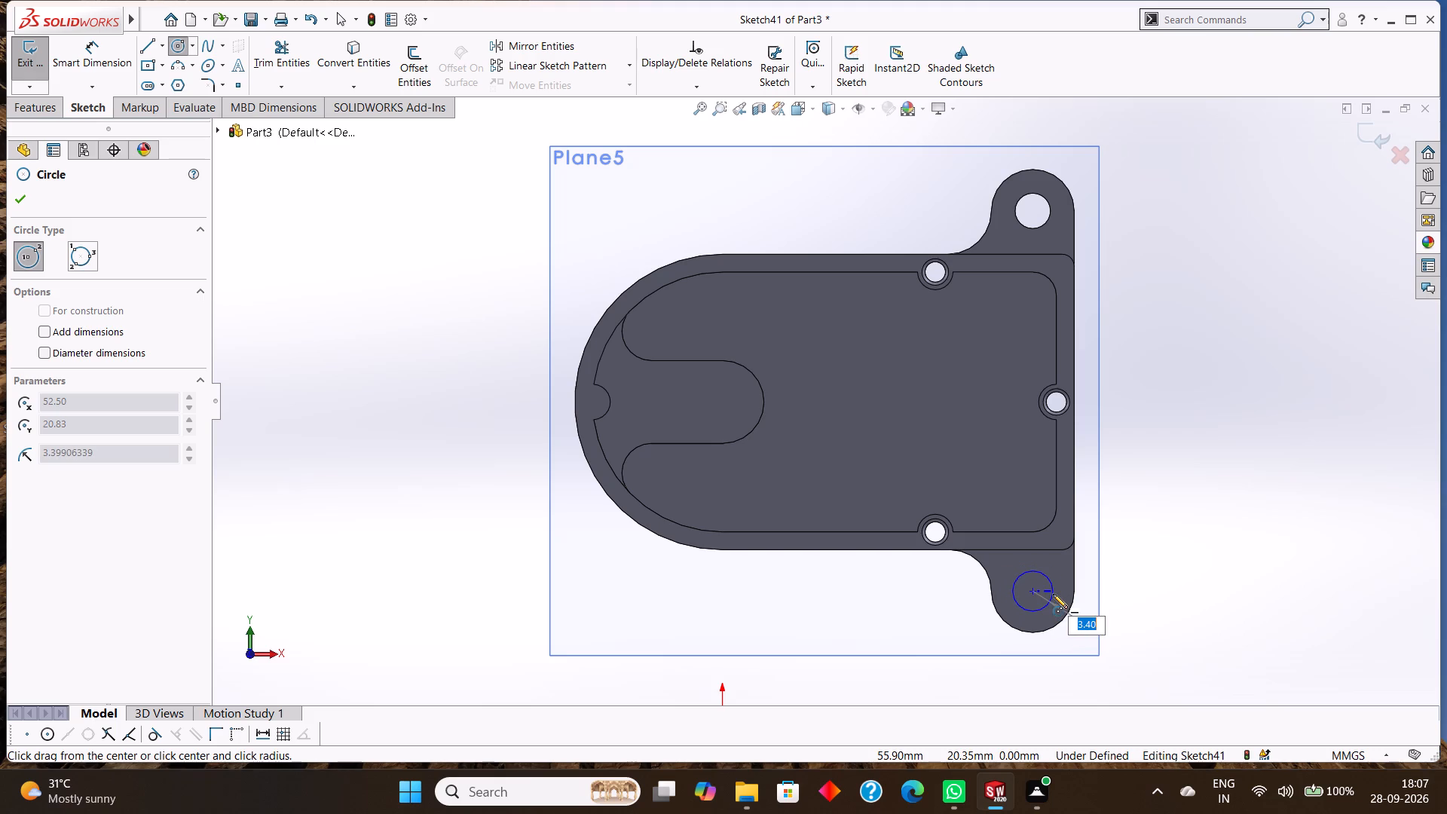
{"action": "key", "text": "BackSpace"}
{"action": "key", "text": "3"}
{"action": "key", "text": "Return"}
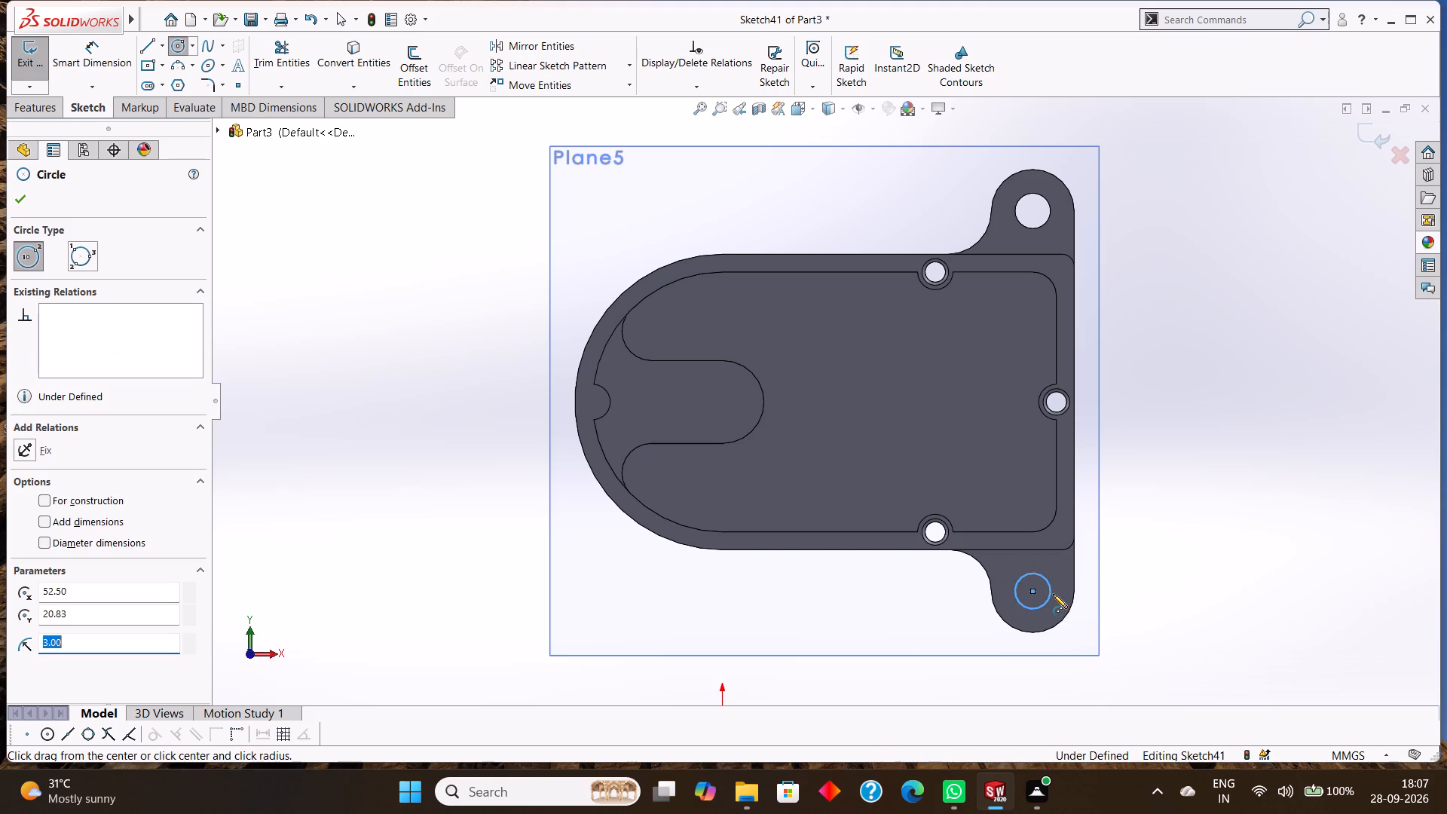
{"action": "left_click", "coordinate": [9, 198]}
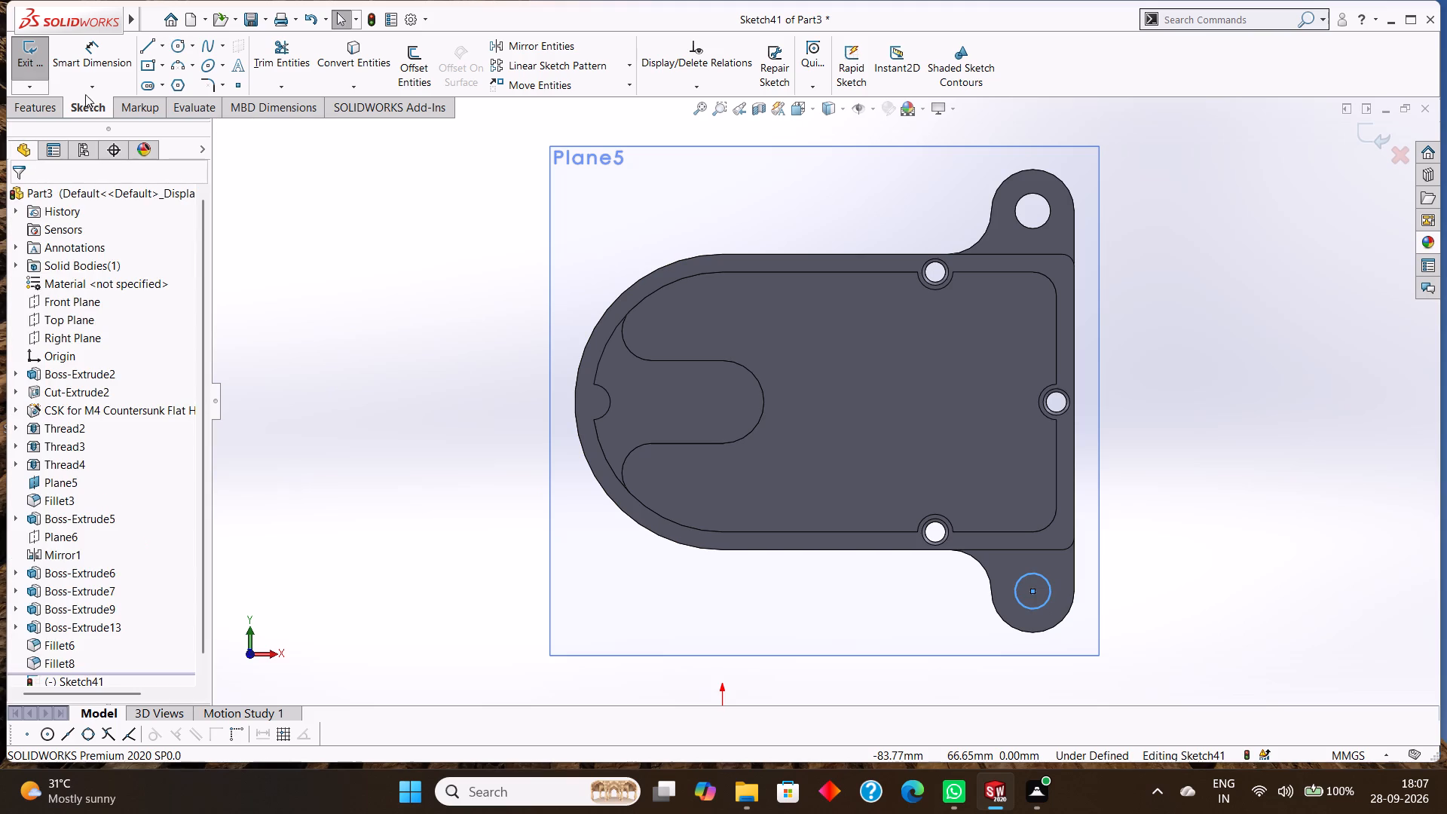
Add a 6 mm diameter dimension to the lug circle.
{"action": "left_click", "coordinate": [88, 59]}
{"action": "left_click", "coordinate": [1031, 578]}
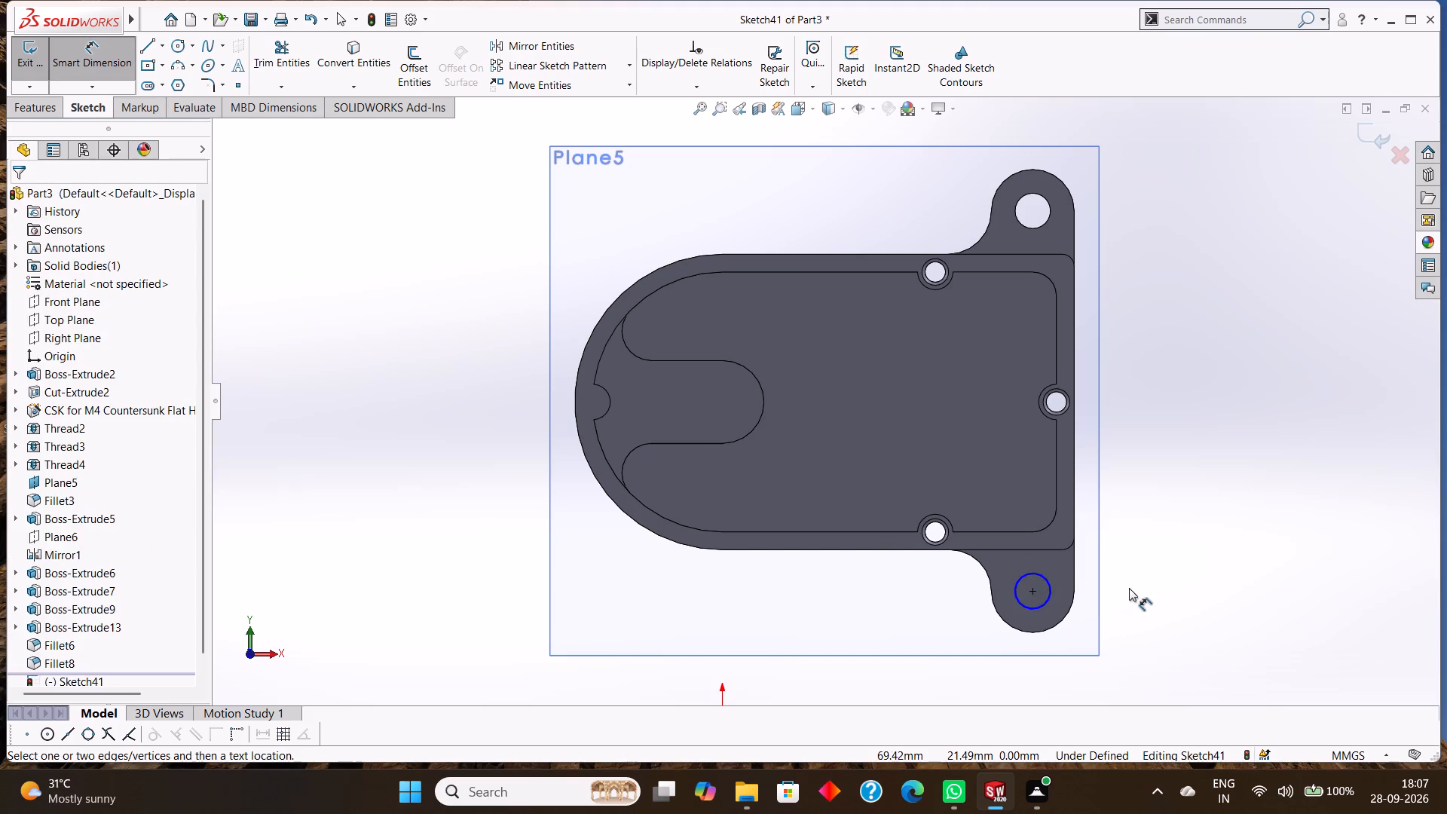
{"action": "left_click_drag", "start_coordinate": [1051, 591], "coordinate": [1060, 590]}
{"action": "left_click", "coordinate": [1139, 585]}
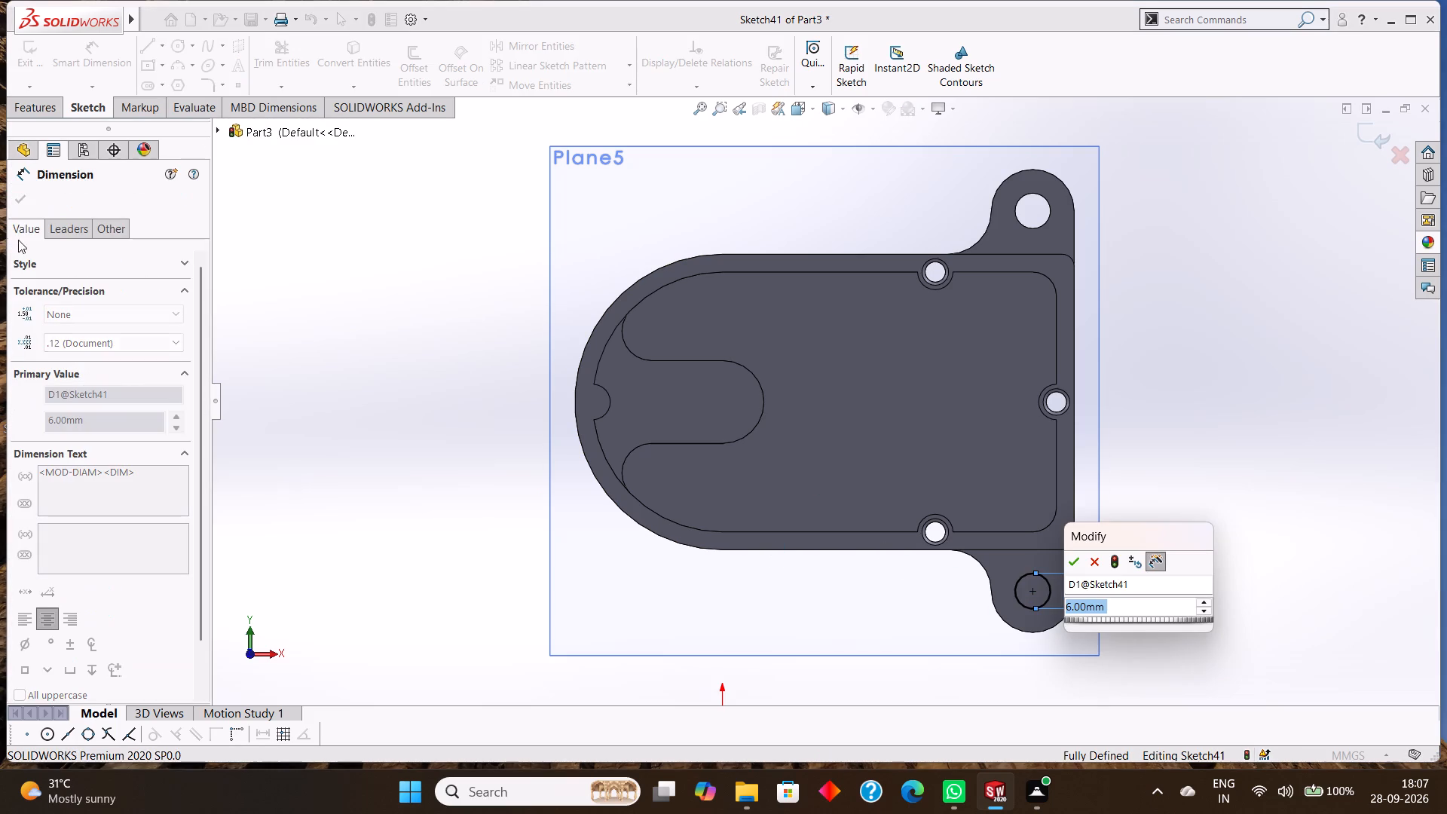
{"action": "left_click", "coordinate": [1076, 565]}
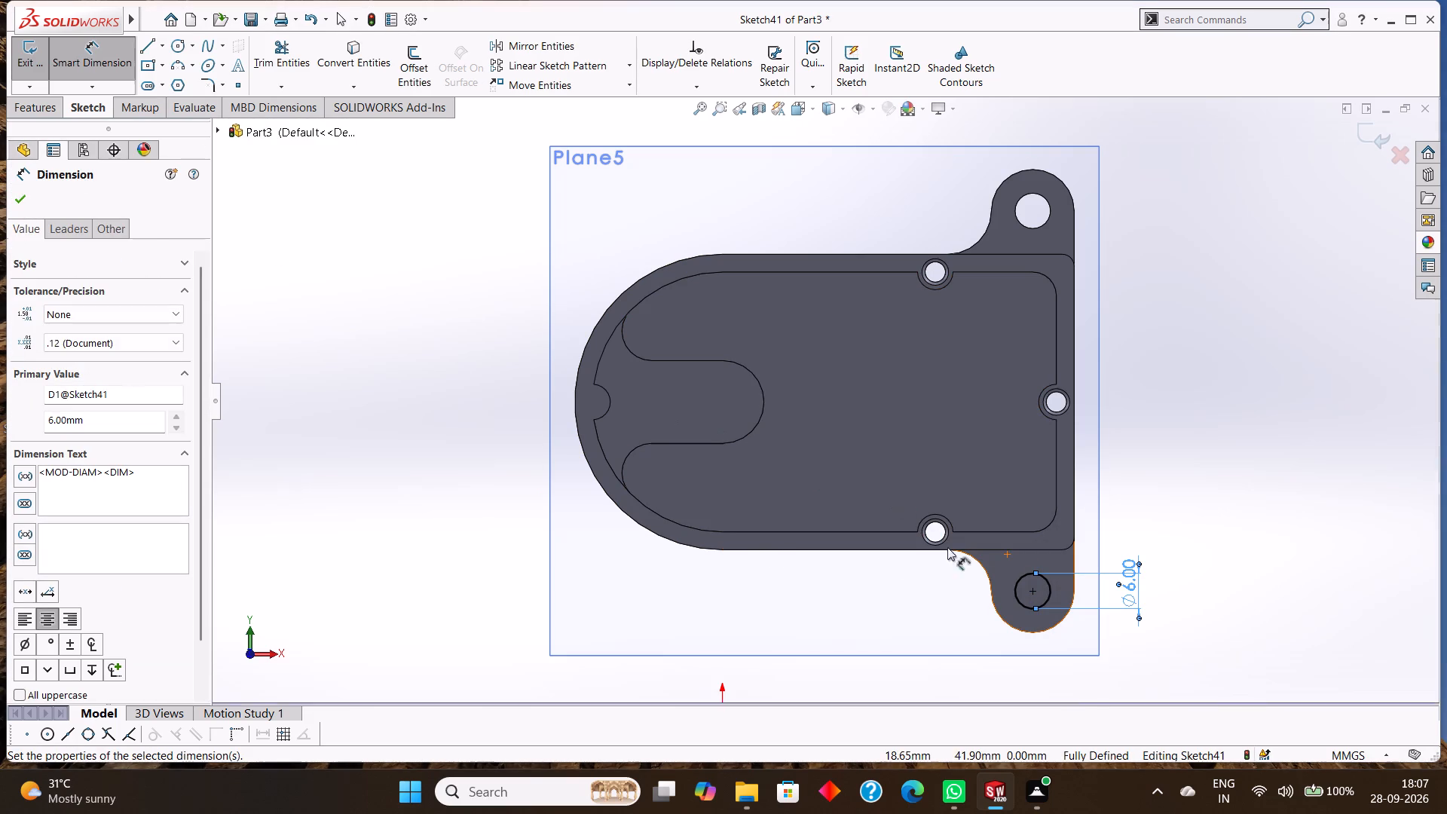
{"action": "left_click", "coordinate": [28, 198]}
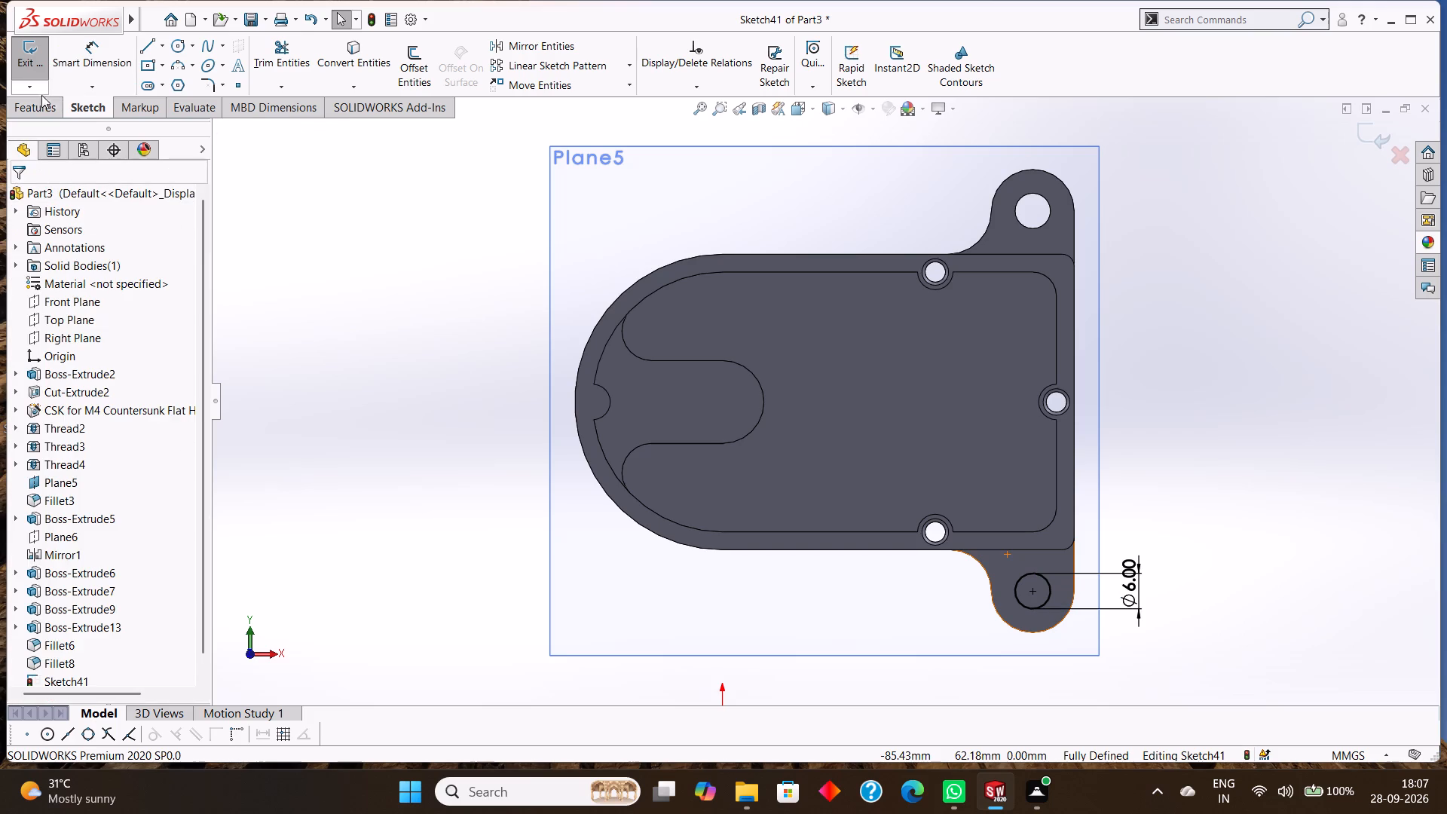
Cut-extrude the 6 mm circle Through All to make the second lug's mounting hole.
{"action": "left_click", "coordinate": [35, 101]}
{"action": "left_click", "coordinate": [255, 70]}
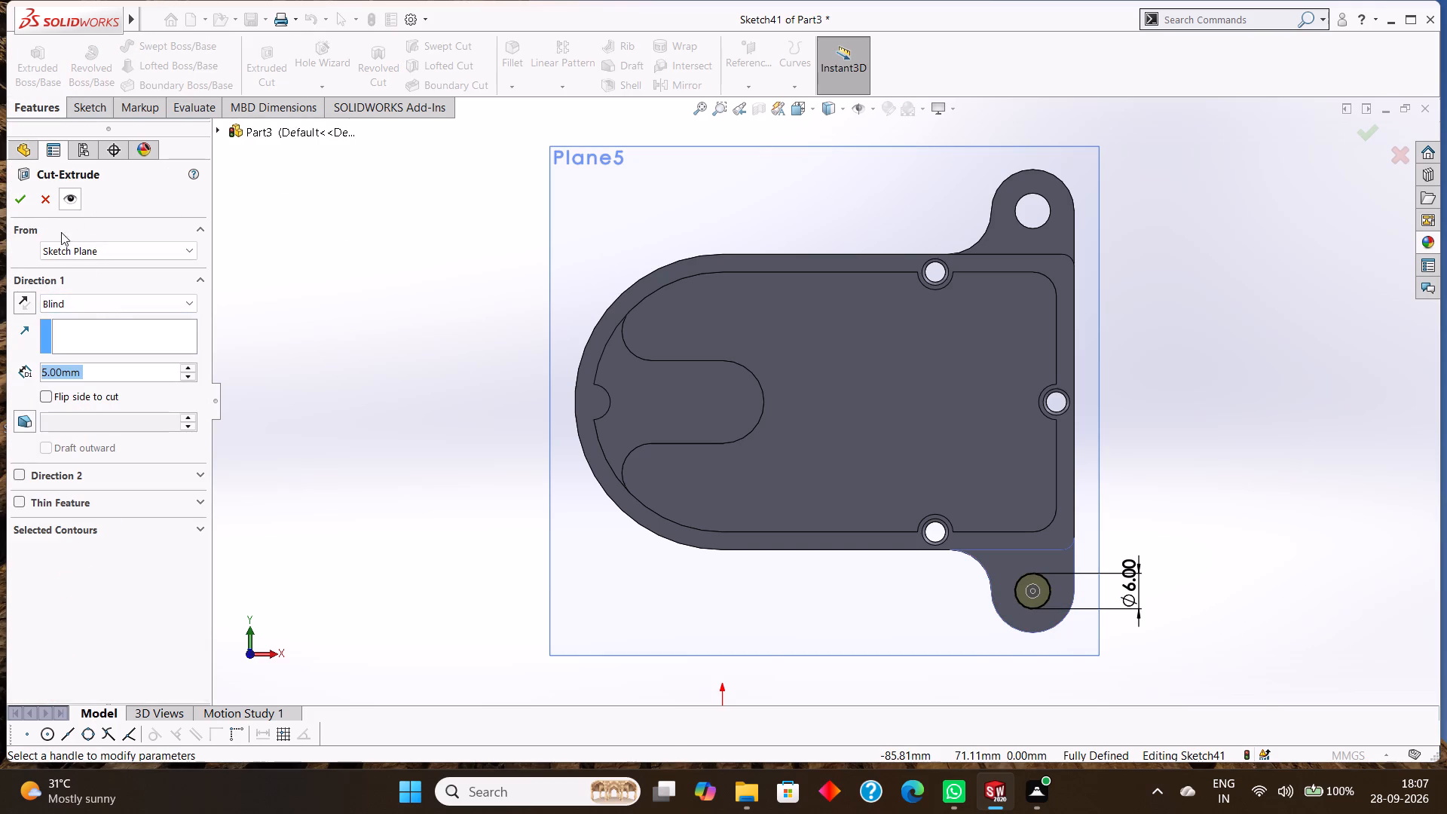
{"action": "left_click", "coordinate": [113, 307]}
{"action": "left_click", "coordinate": [105, 334]}
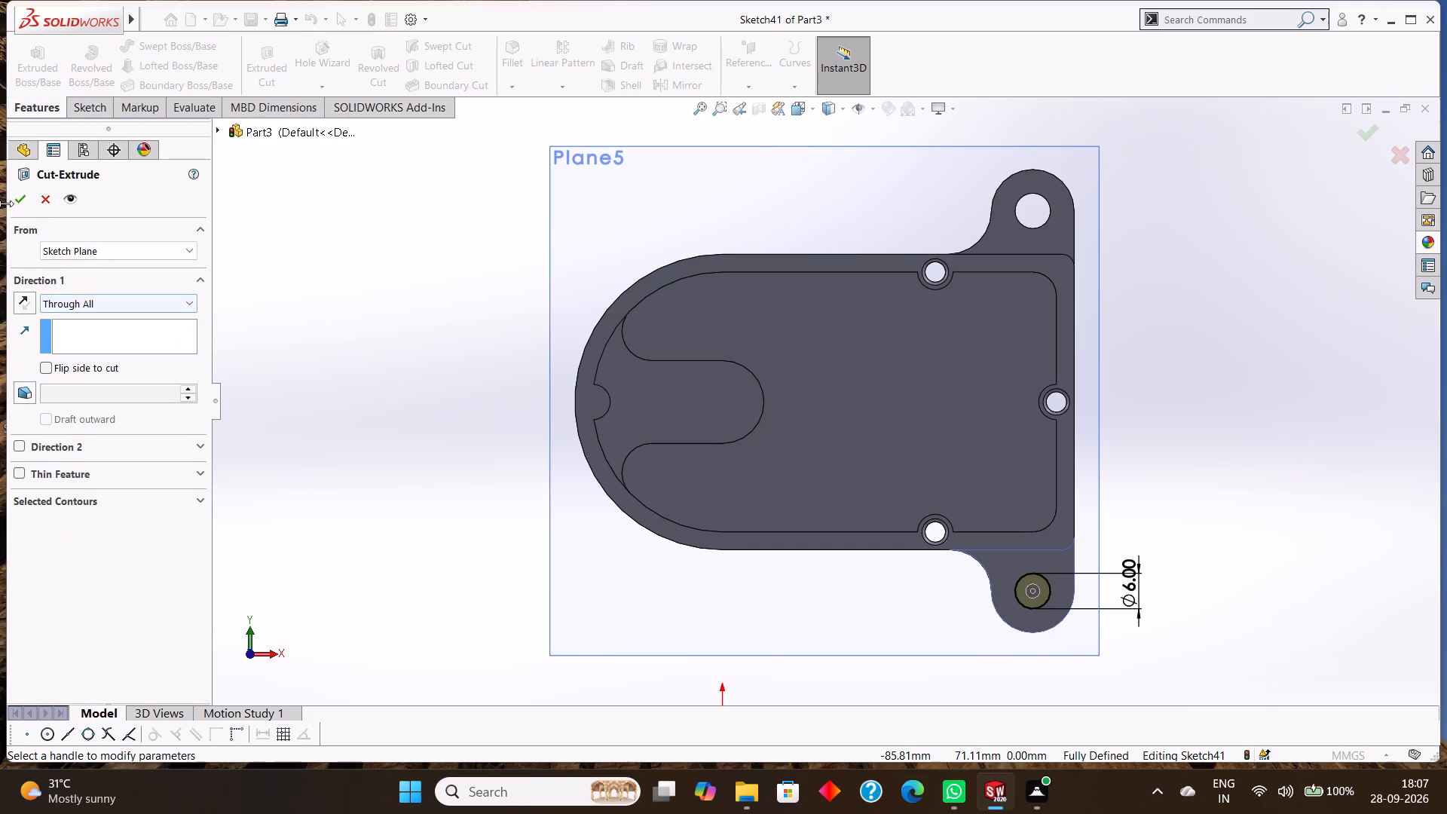
{"action": "left_click", "coordinate": [22, 202]}
{"action": "left_click", "coordinate": [1268, 302]}
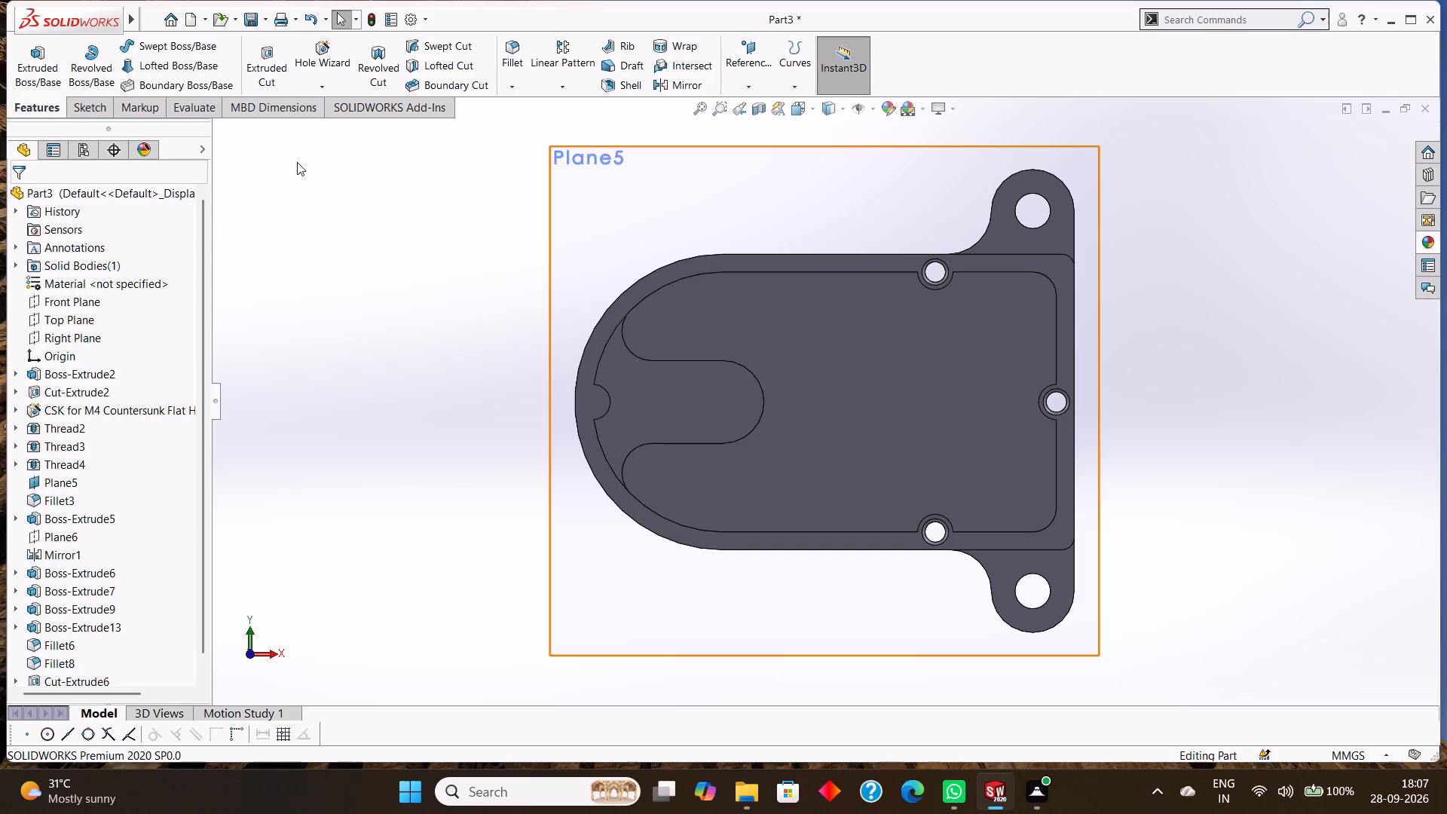
On the cavity floor, sketch construction lines from the new lug hole's centre: 20 mm horizontal, about 32 mm vertical, ending at the square end's middle hole.
{"action": "right_click", "coordinate": [922, 339]}
{"action": "left_click", "coordinate": [952, 322]}
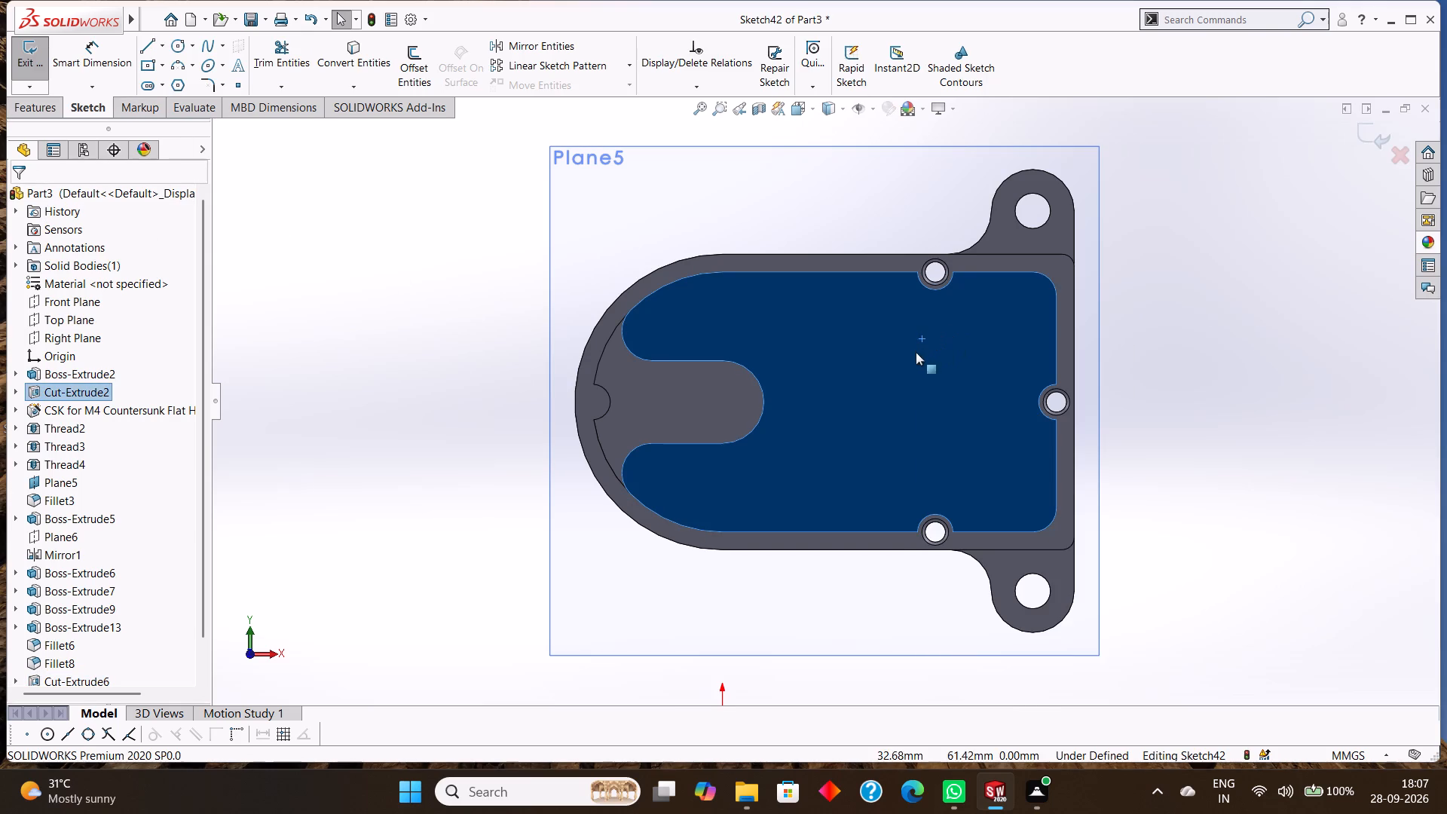
{"action": "key", "text": "Escape"}
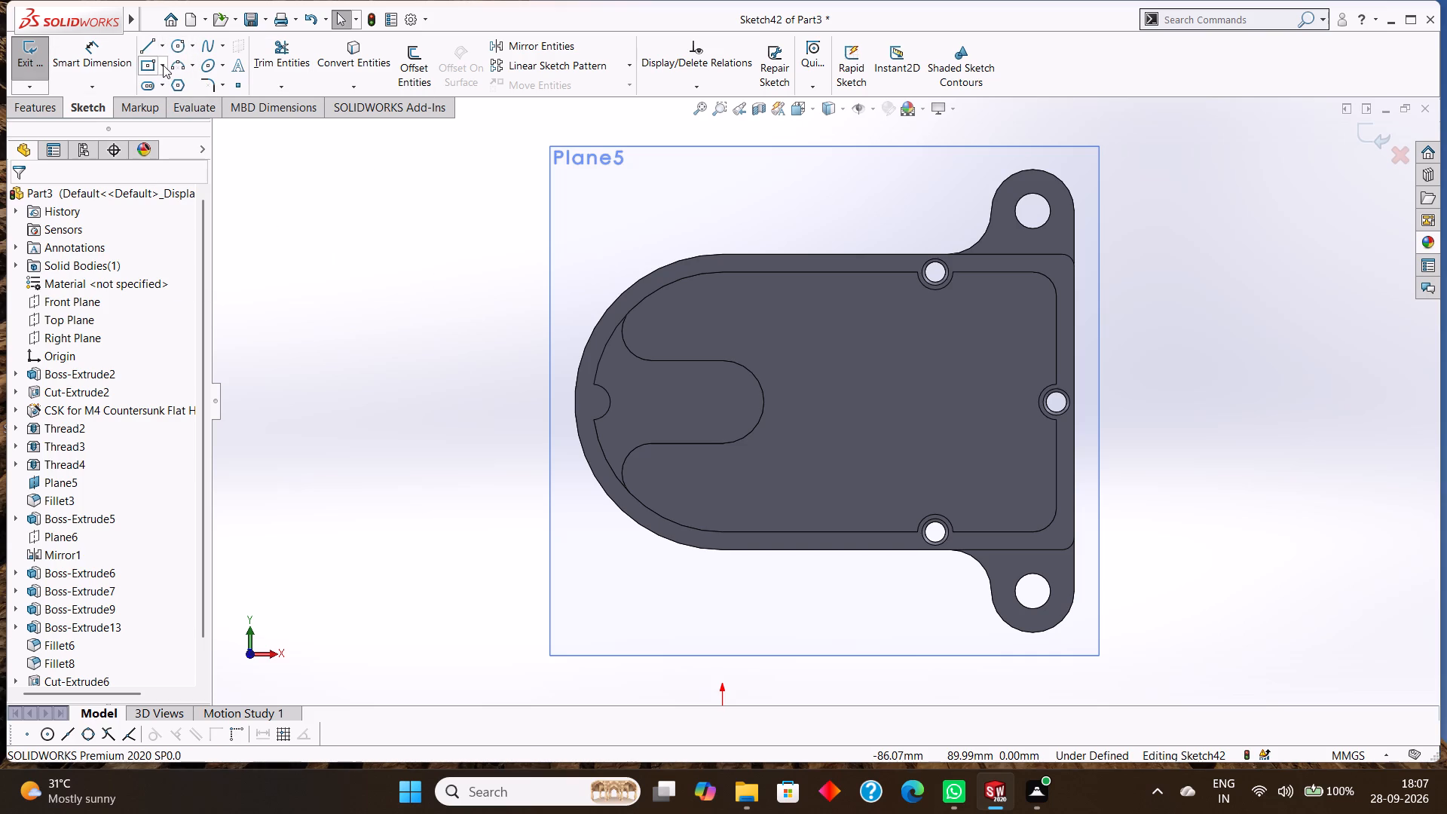
{"action": "left_click", "coordinate": [164, 46]}
{"action": "left_click", "coordinate": [176, 82]}
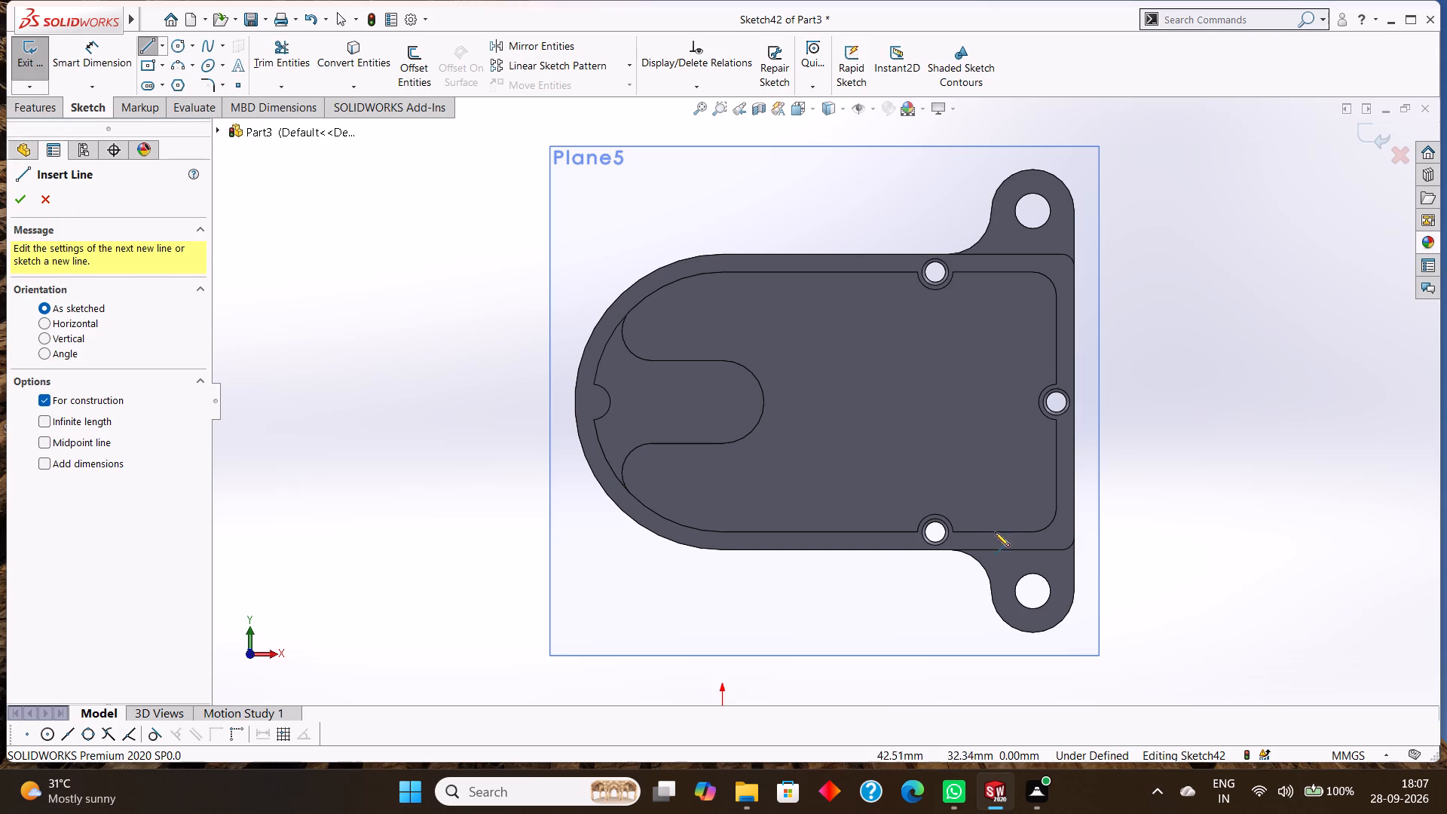
{"action": "left_click", "coordinate": [1032, 590]}
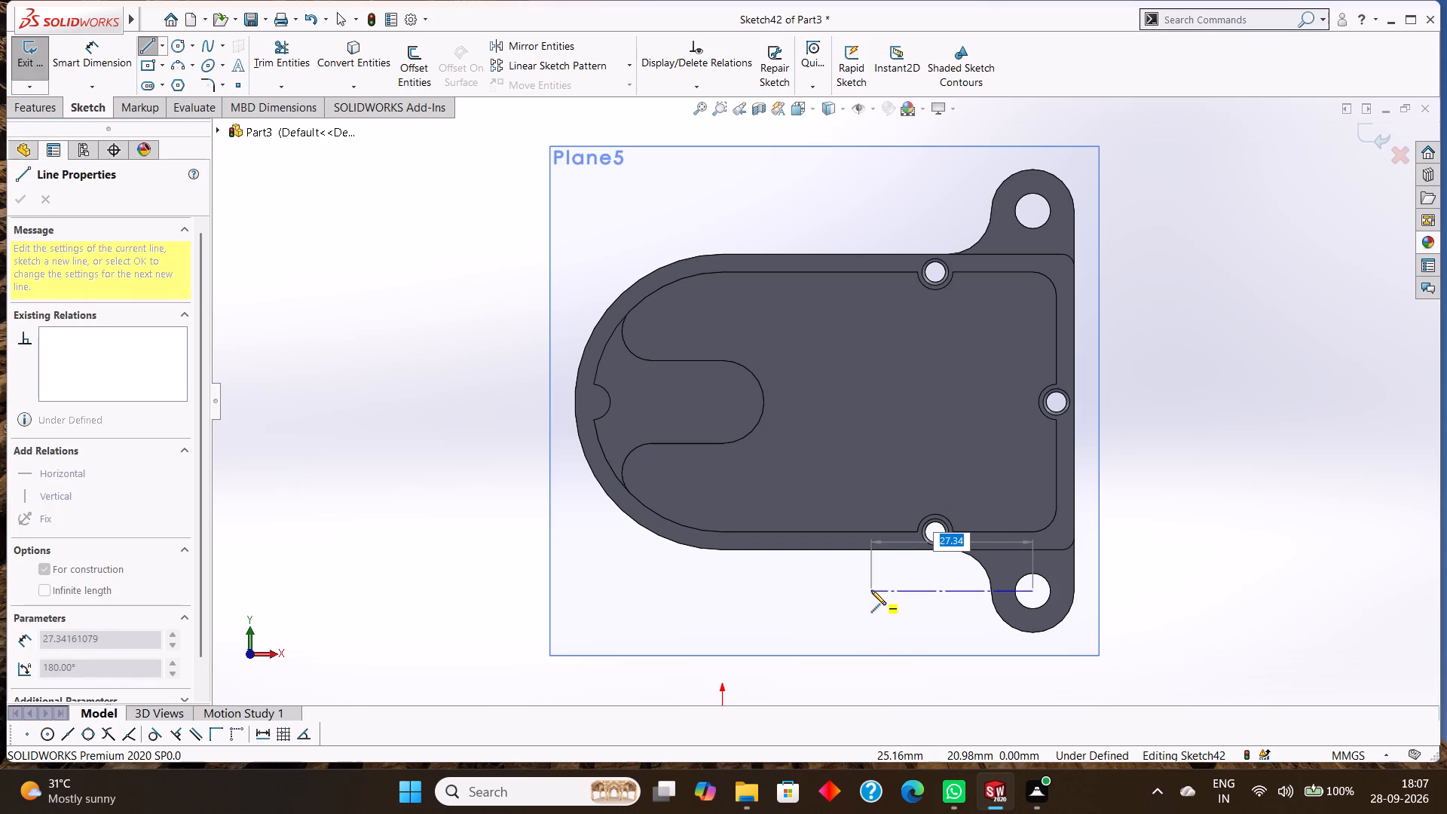
{"action": "type", "text": "20"}
{"action": "key", "text": "Return"}
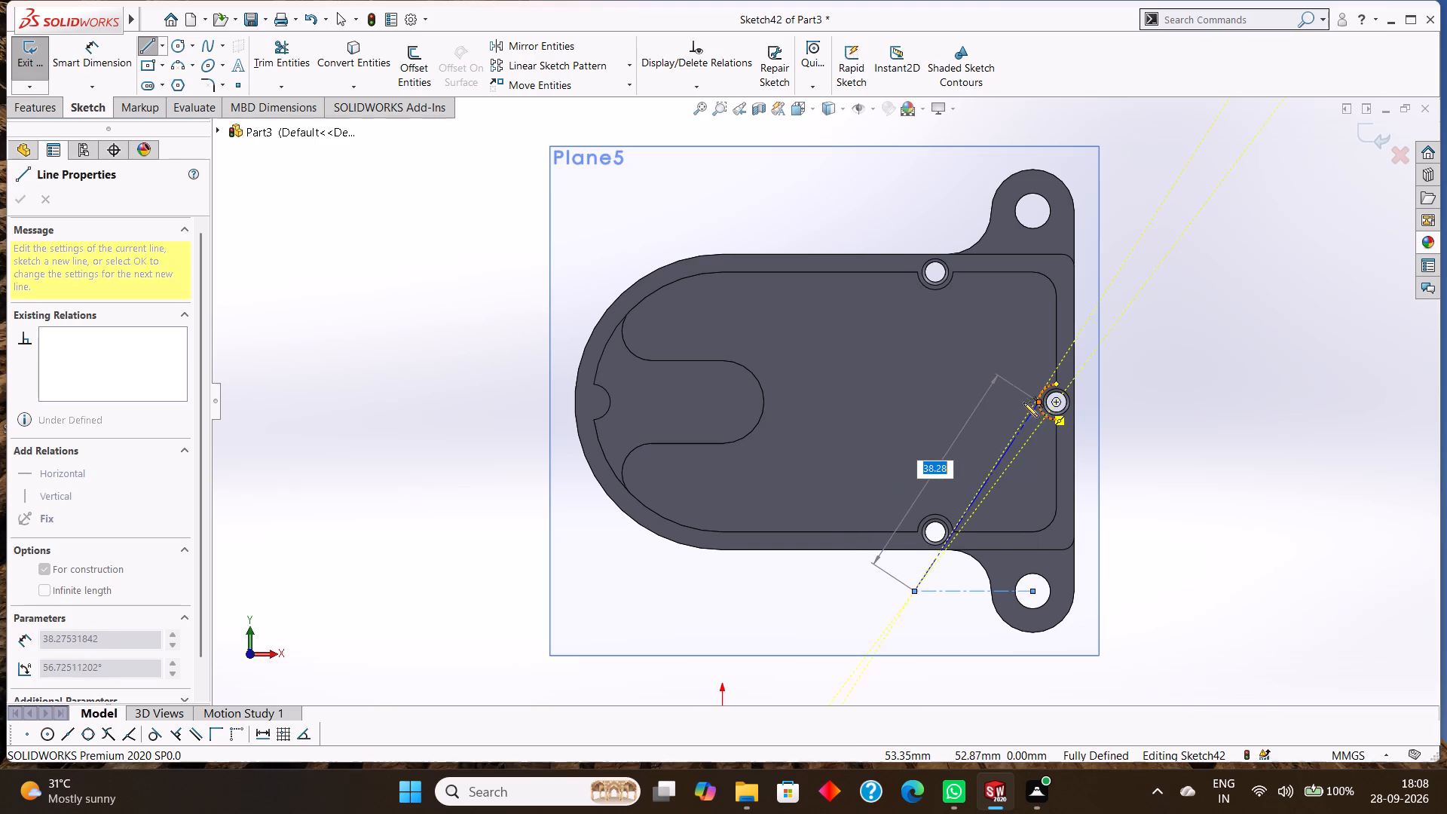
{"action": "left_click", "coordinate": [913, 405]}
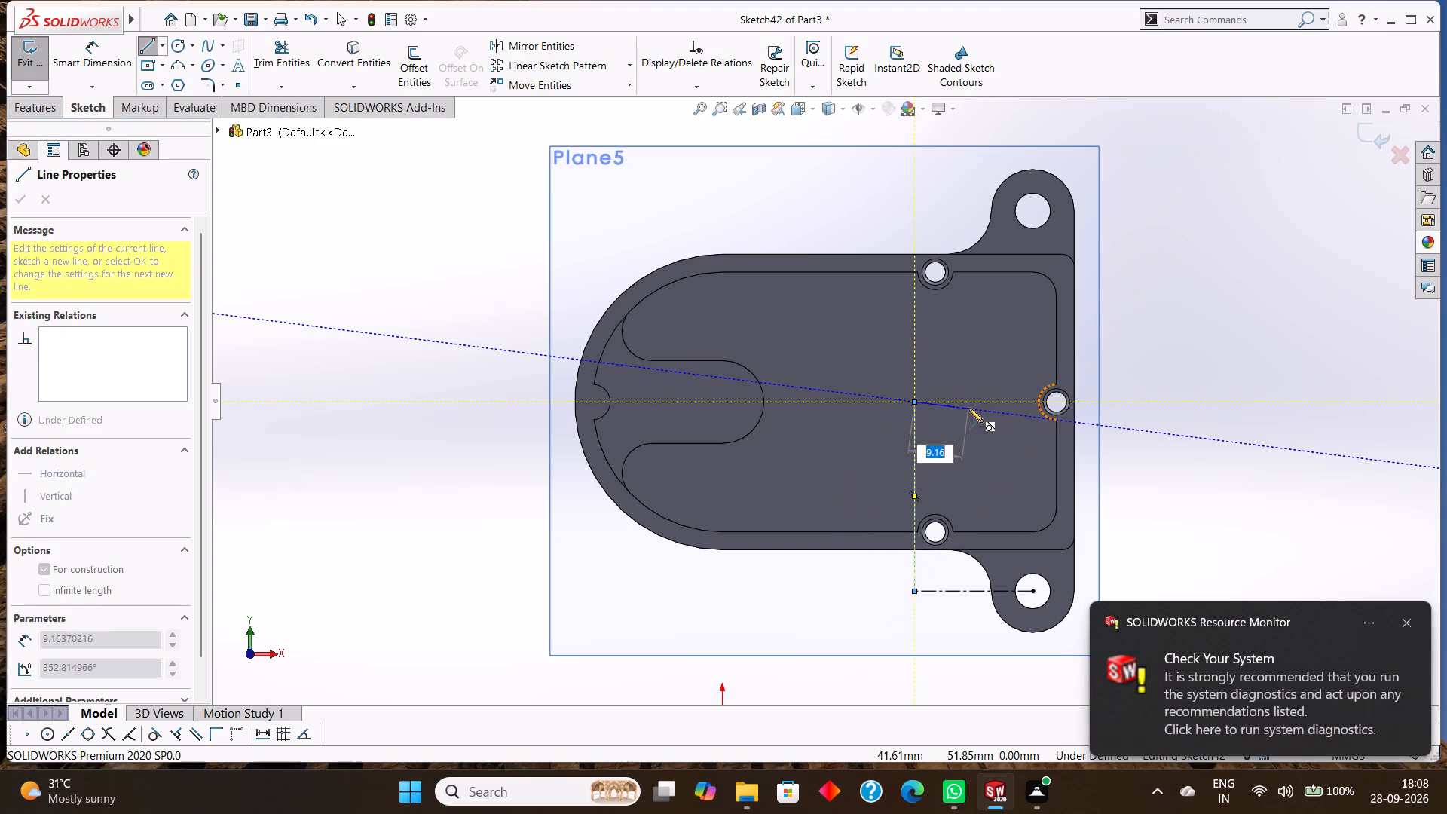
{"action": "left_click", "coordinate": [1054, 402]}
{"action": "right_click", "coordinate": [1151, 418]}
{"action": "left_click", "coordinate": [1175, 425]}
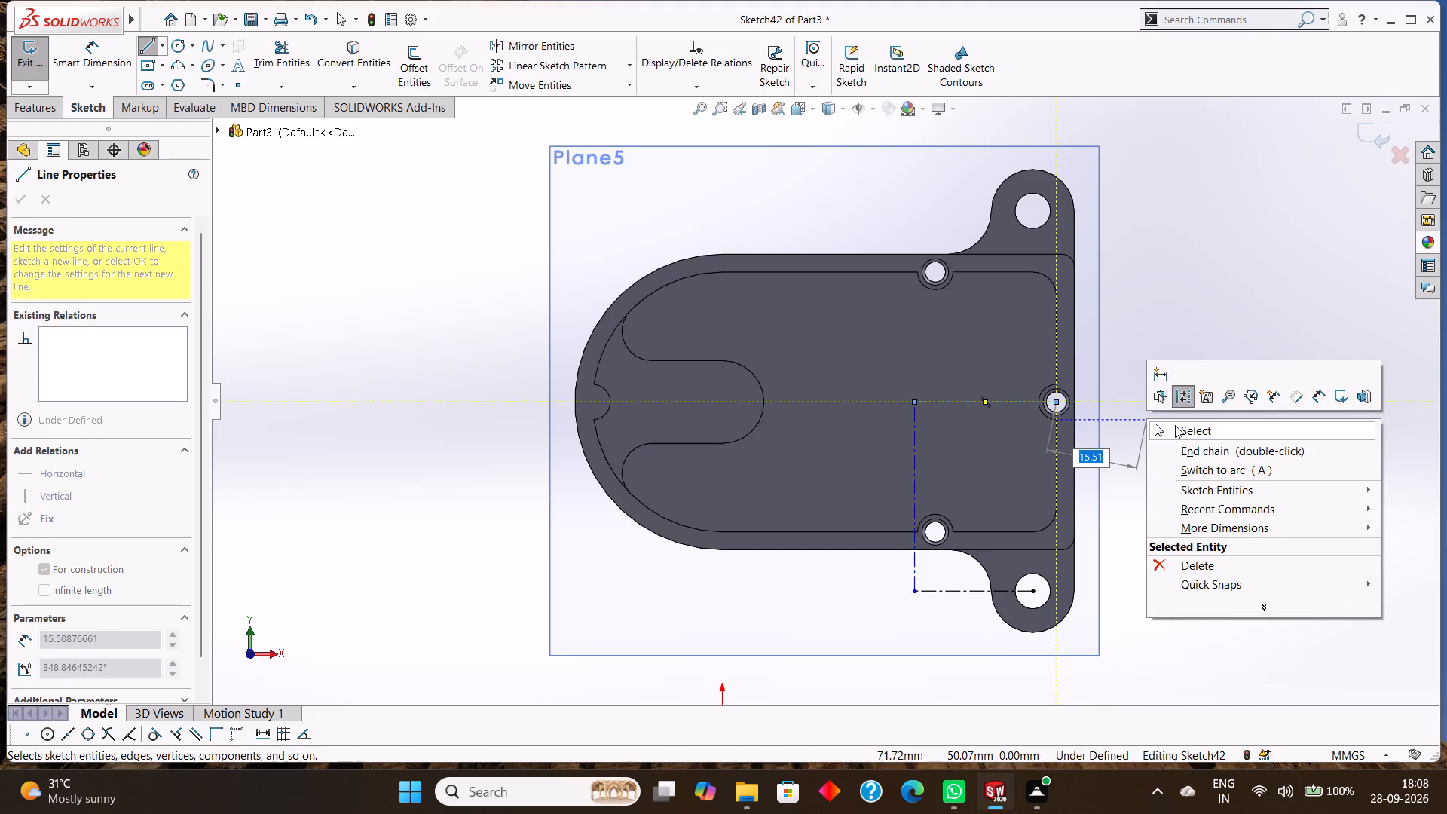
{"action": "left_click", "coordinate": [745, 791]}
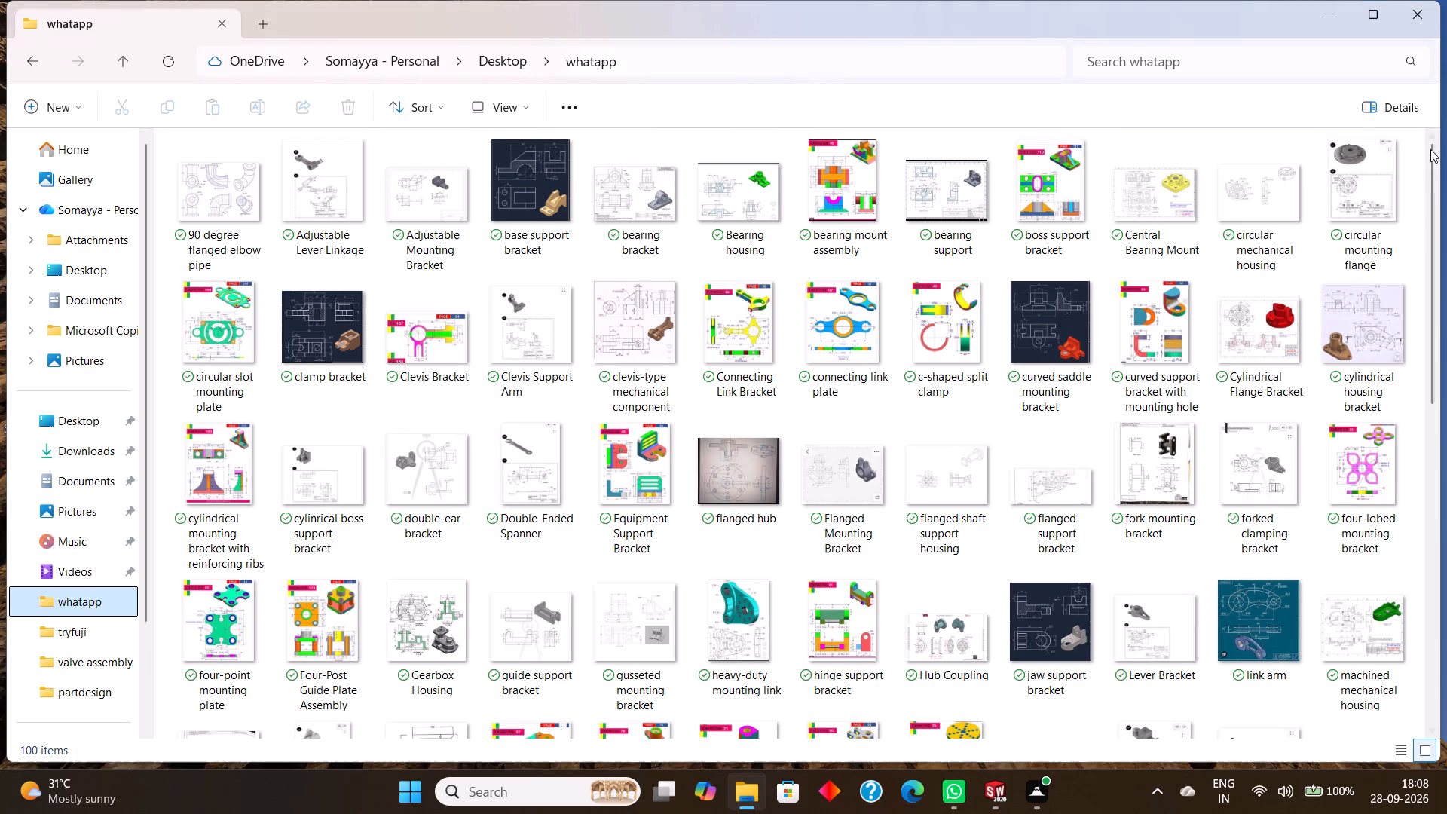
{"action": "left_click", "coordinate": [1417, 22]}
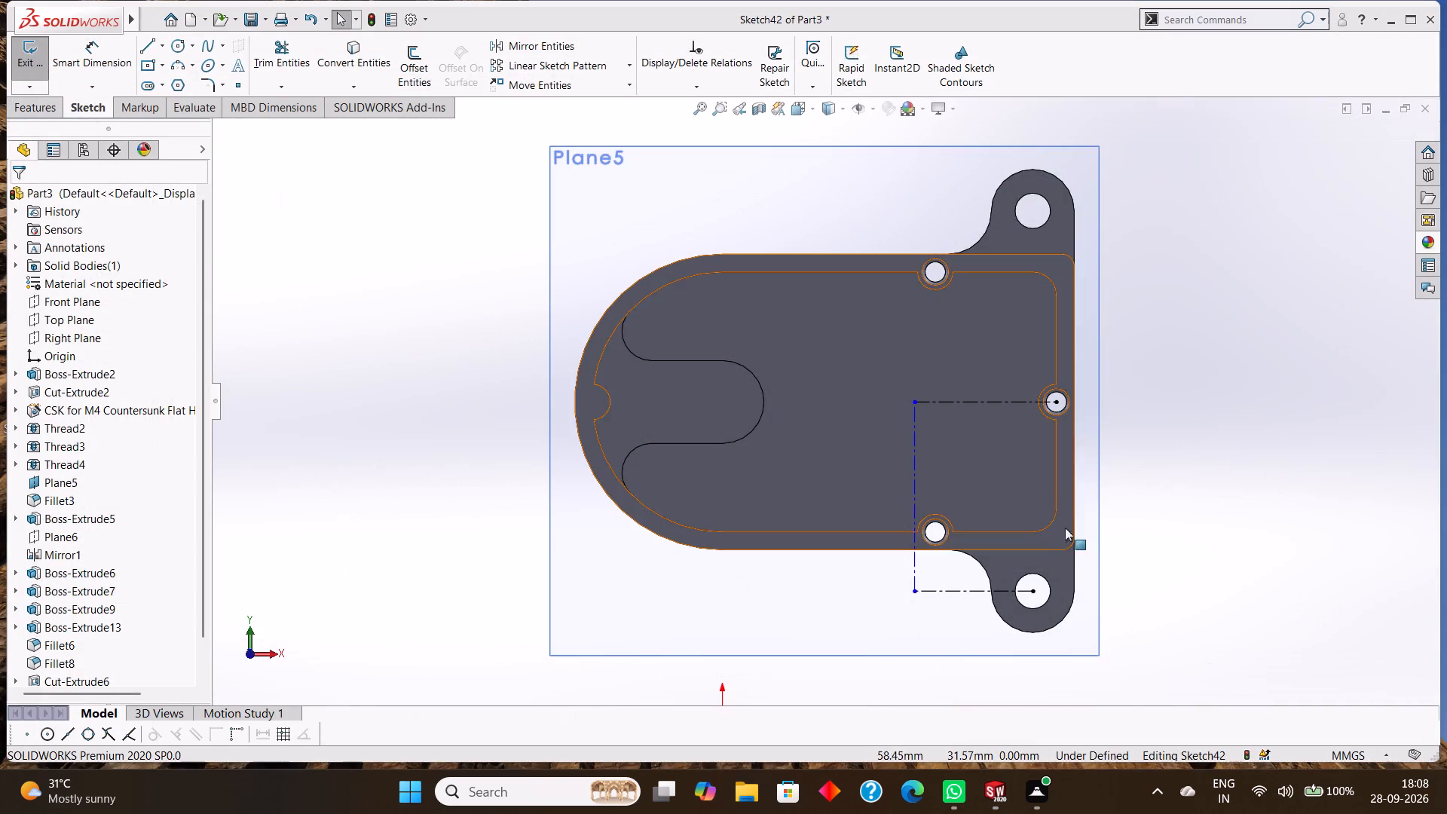